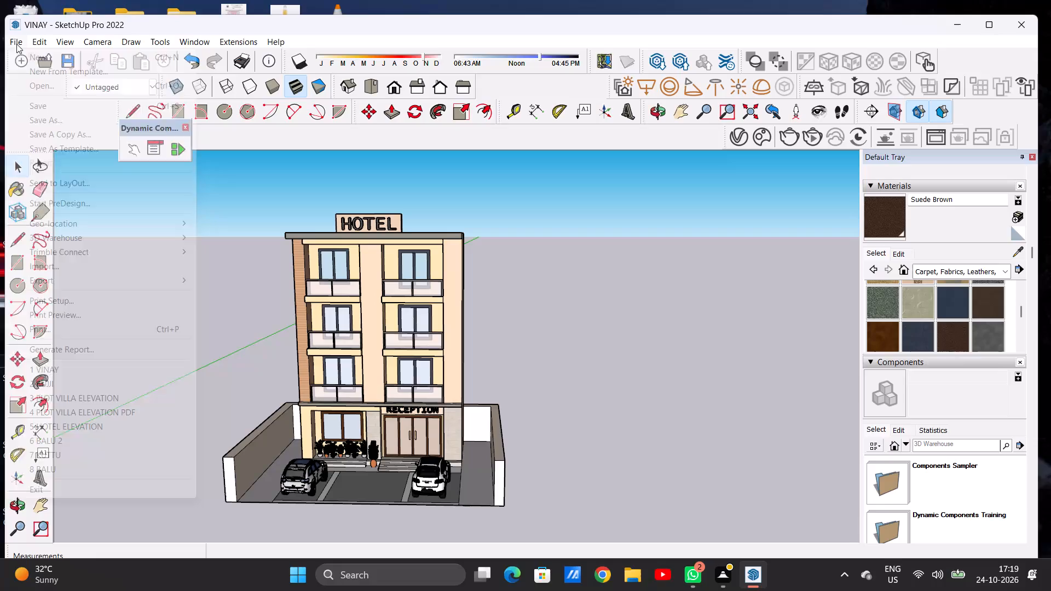
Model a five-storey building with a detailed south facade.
Start a new blank model.
left_click(31, 51)
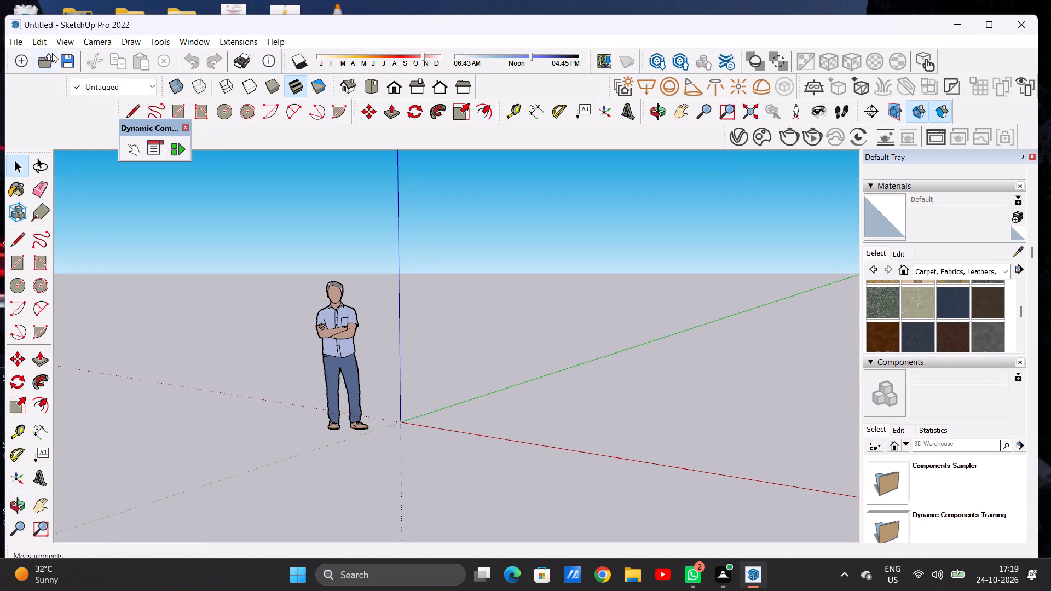
left_click(20, 39)
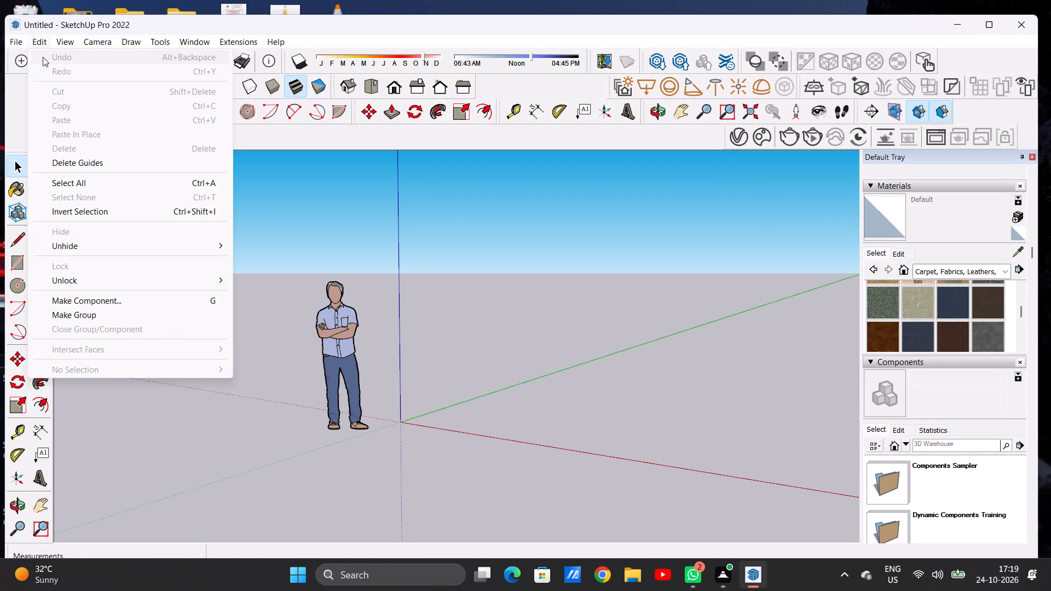
left_click(444, 237)
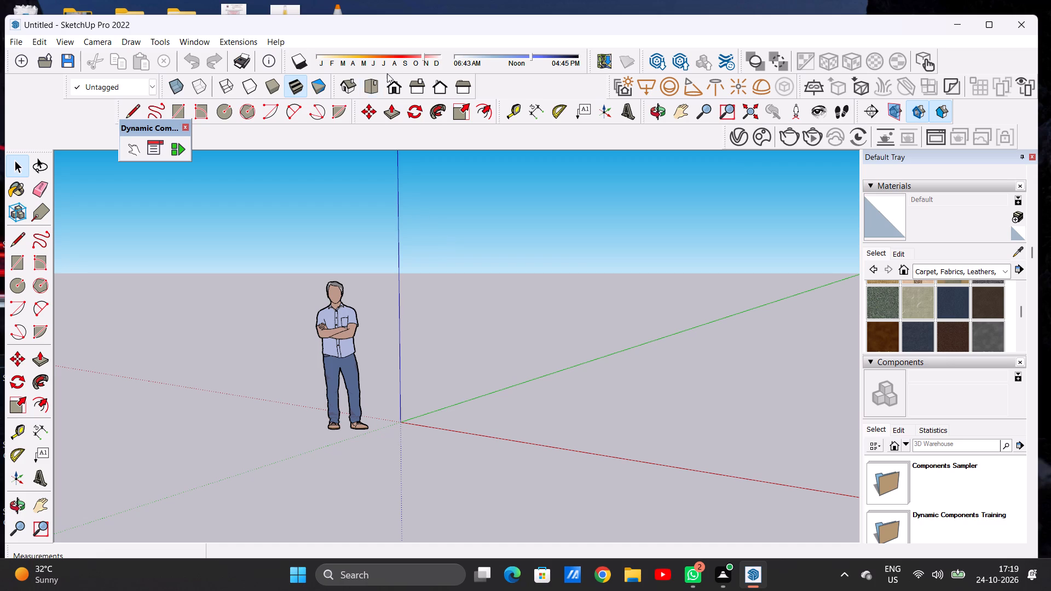
In top view, draw a ground rectangle about 13' 11" by 7' 4 1/2", clear of the axes.
left_click(373, 80)
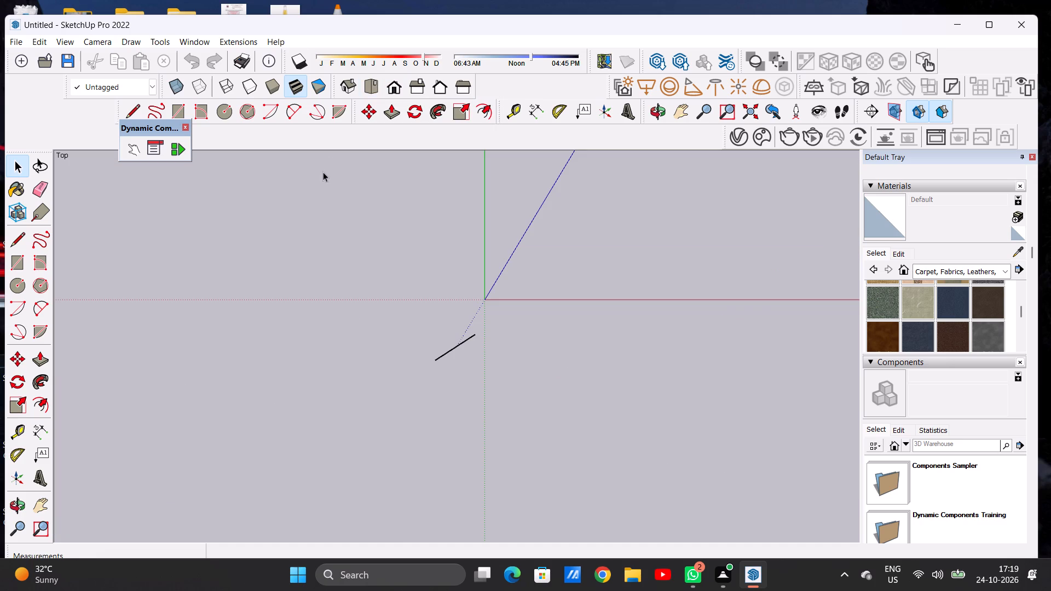
scroll(834, 269, "up", 10)
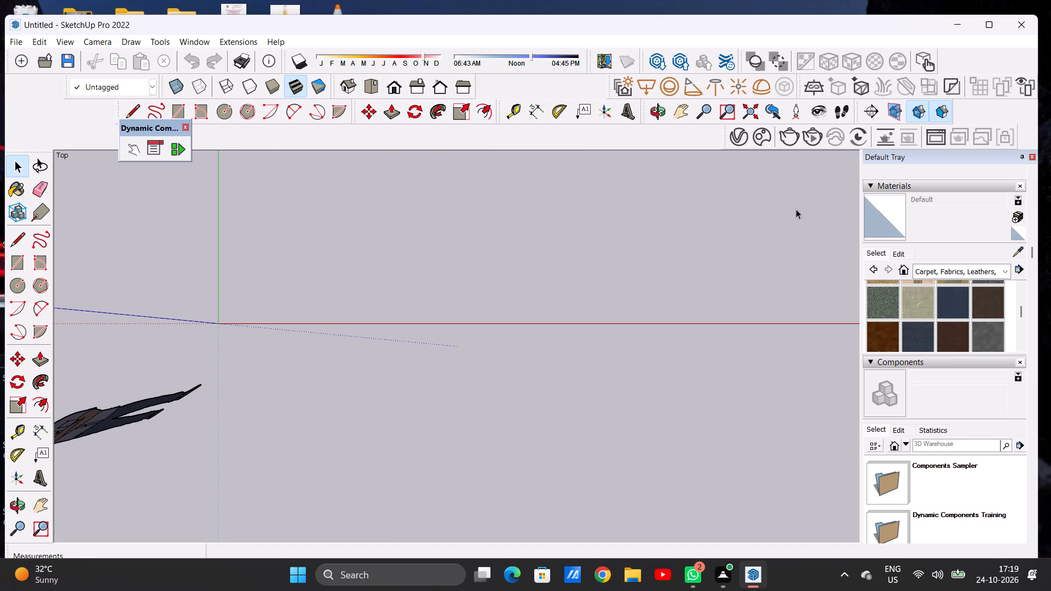
left_click(682, 107)
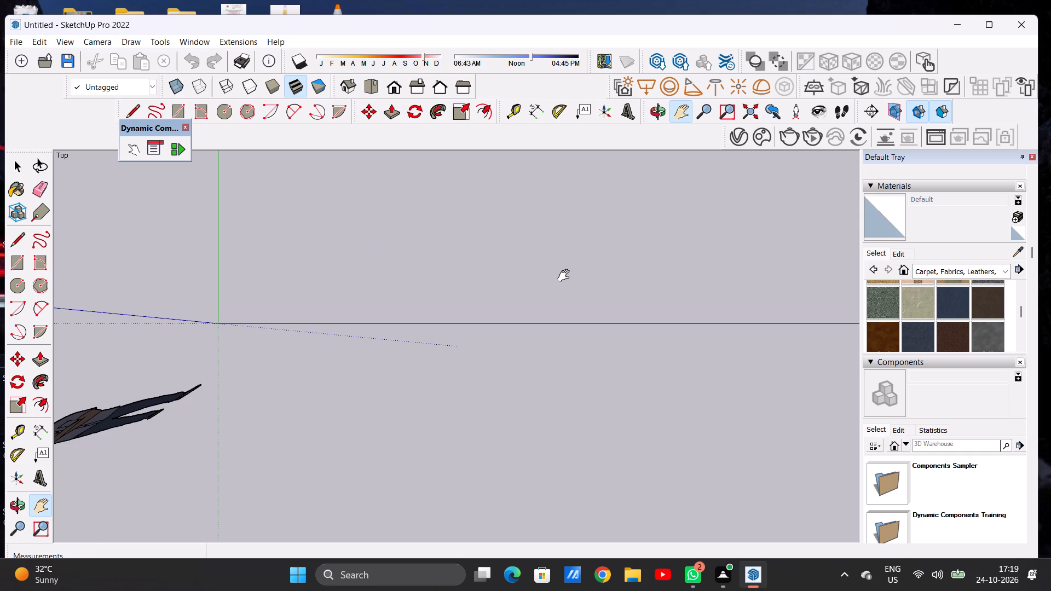
left_click_drag(244, 308, 132, 360)
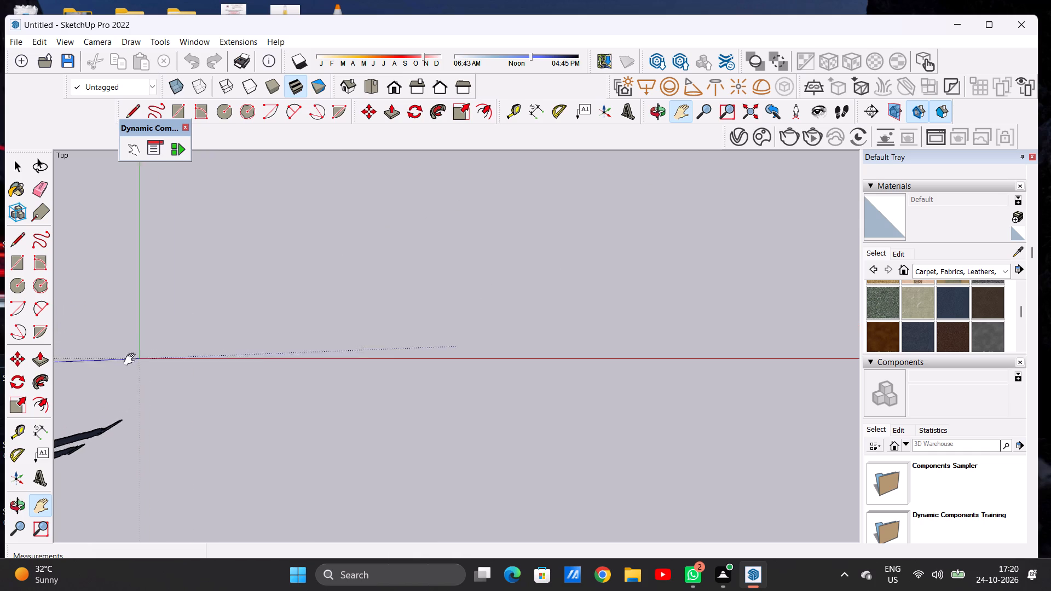
left_click_drag(132, 360, 93, 470)
left_click_drag(200, 356, 144, 439)
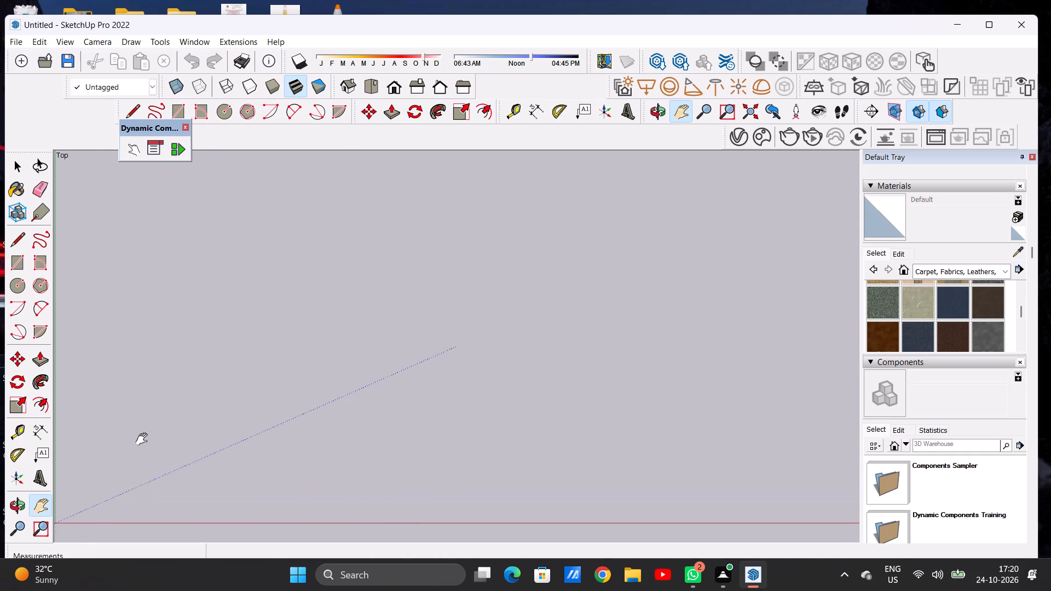
left_click_drag(144, 439, 152, 441)
key("space")
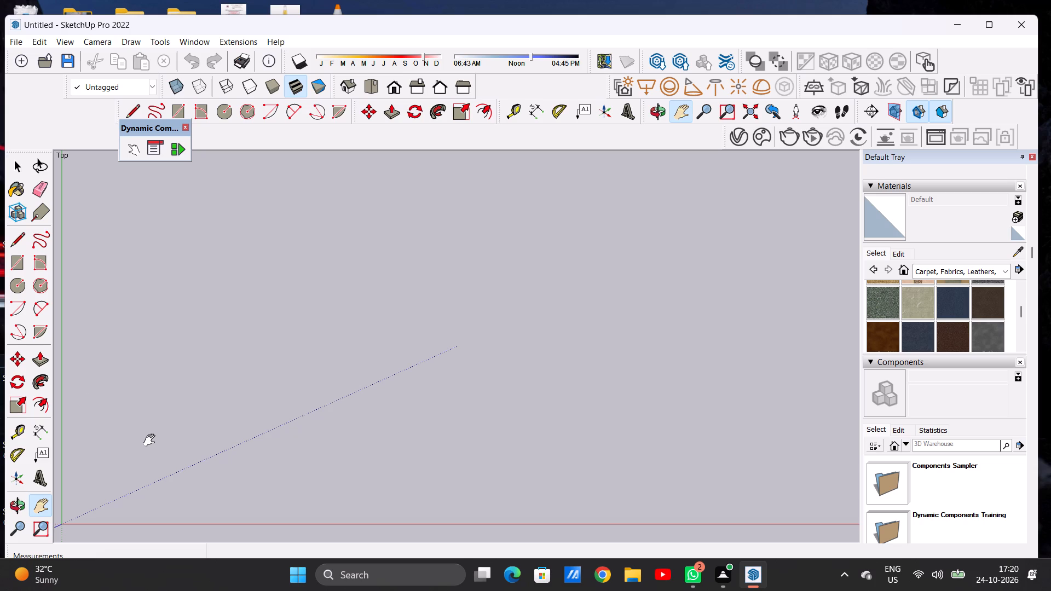
key("space")
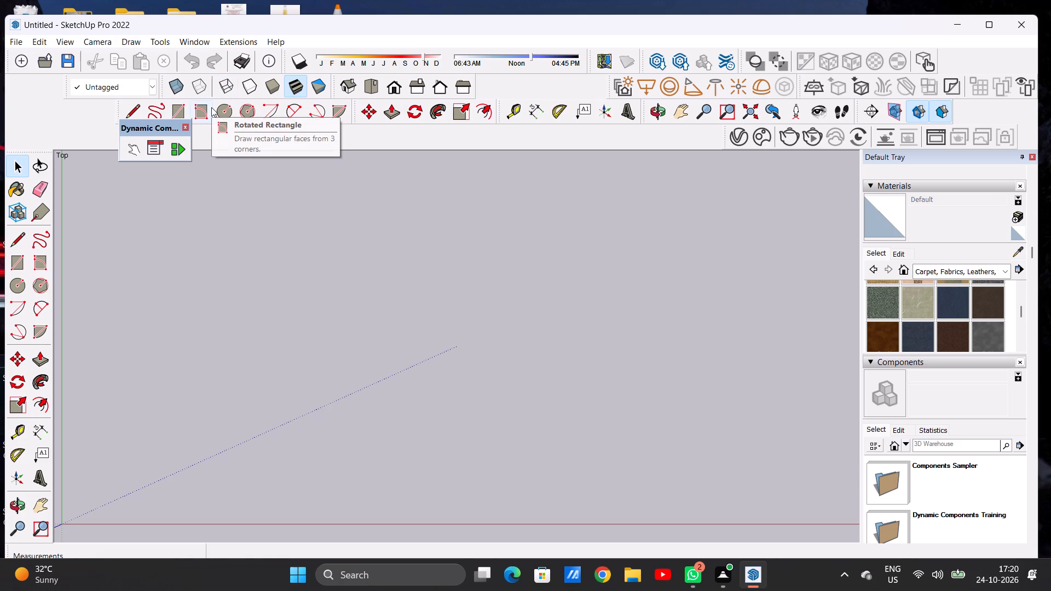
left_click(180, 110)
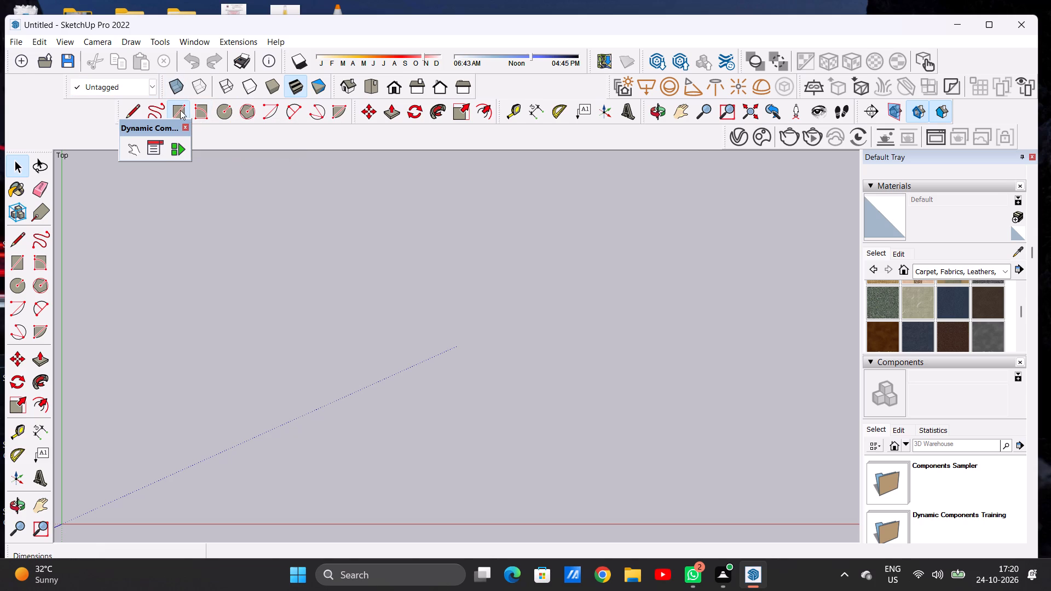
left_click(201, 178)
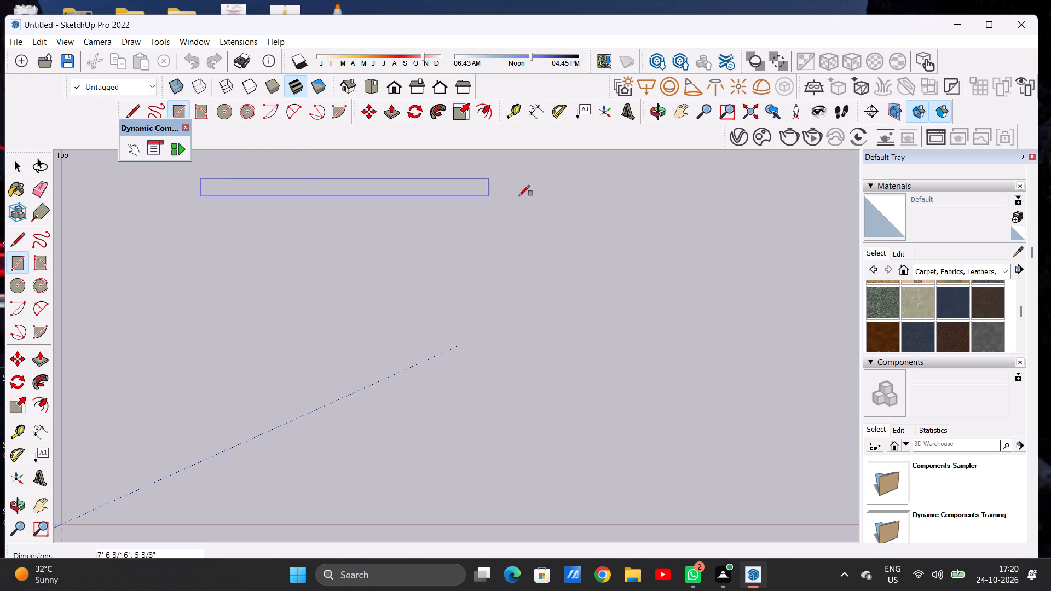
left_click(748, 468)
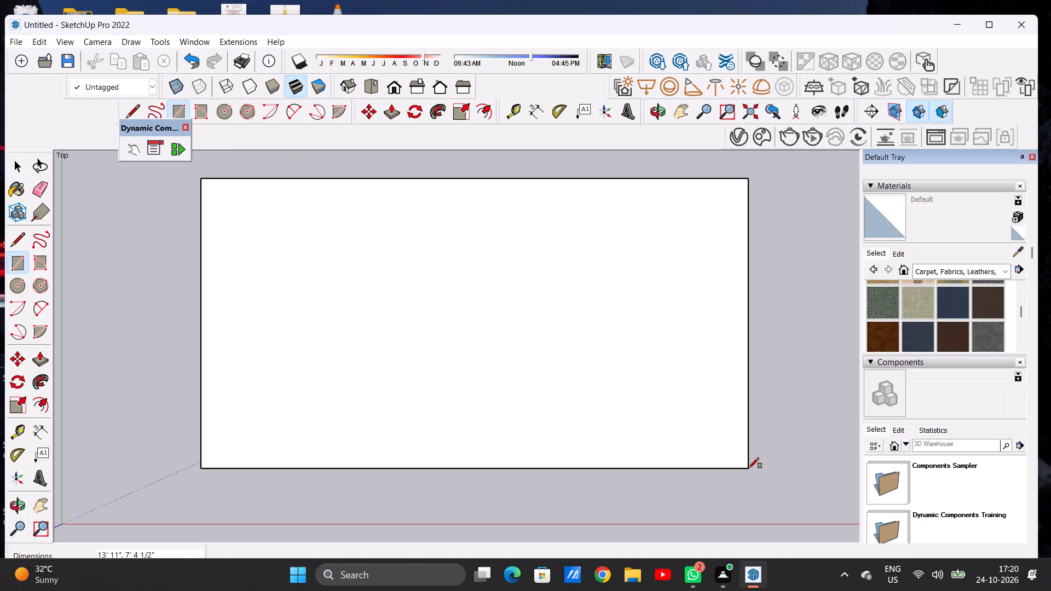
key("space")
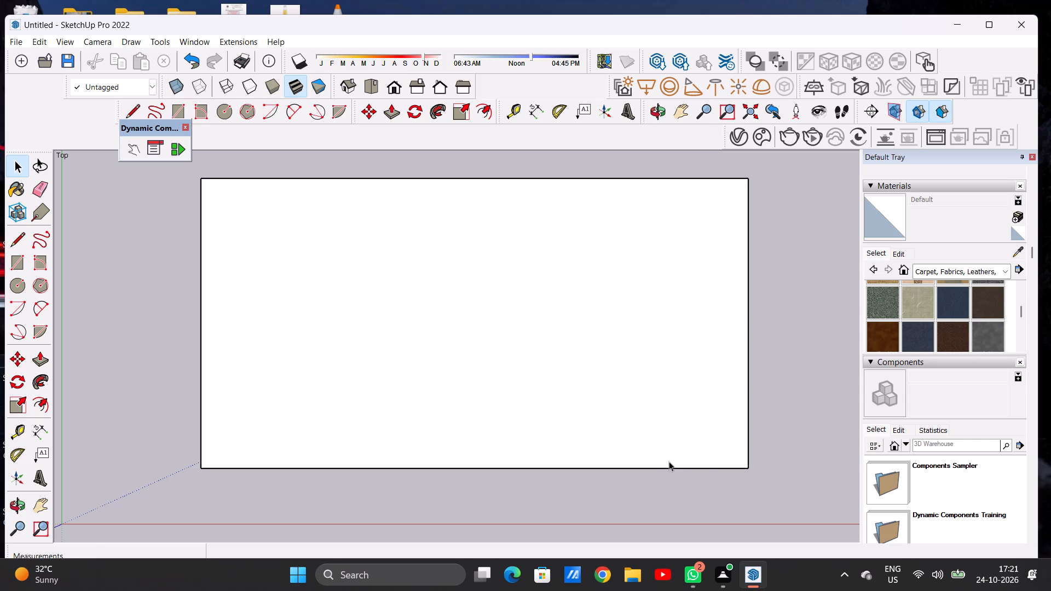
Move the whole rectangle, face and edges, diagonally farther from the origin within the positive red and green quadrant.
scroll(659, 456, "down", 5)
scroll(518, 393, "up", 4)
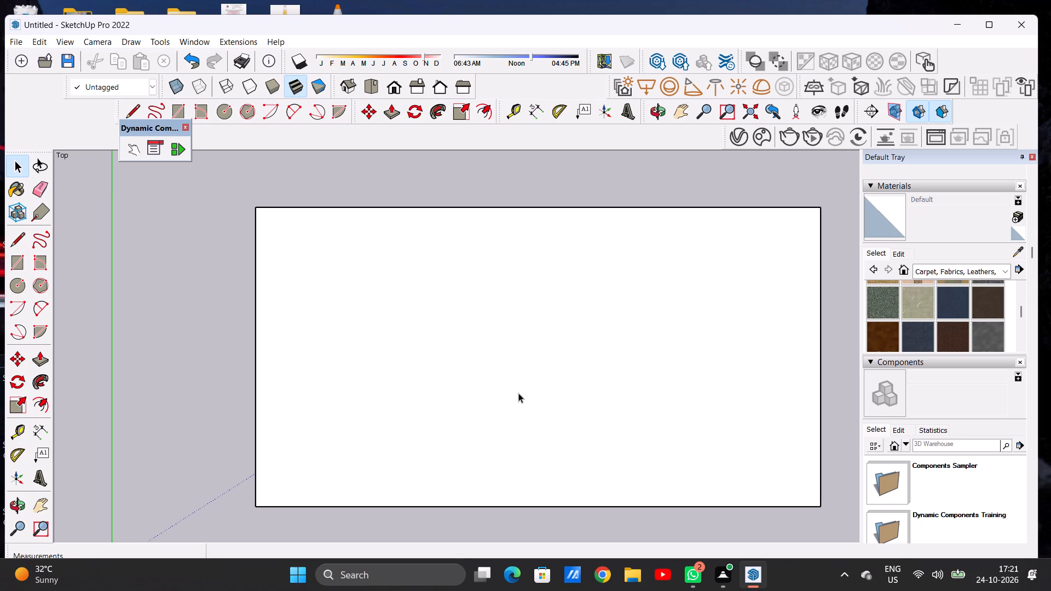
scroll(473, 375, "down", 7)
scroll(561, 374, "up", 2)
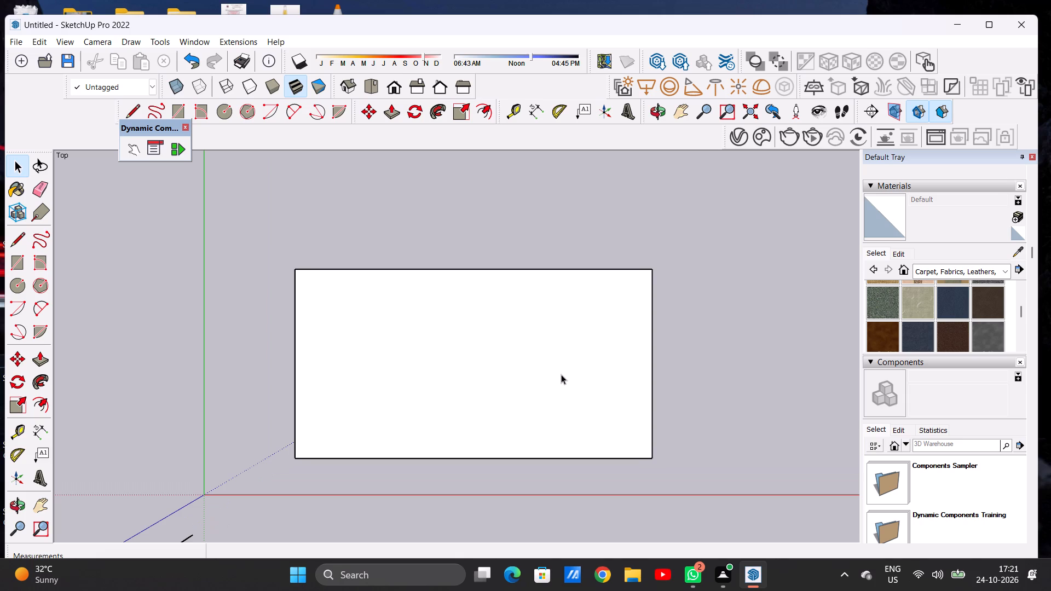
scroll(423, 380, "down", 9)
scroll(718, 276, "down", 1)
scroll(717, 284, "up", 3)
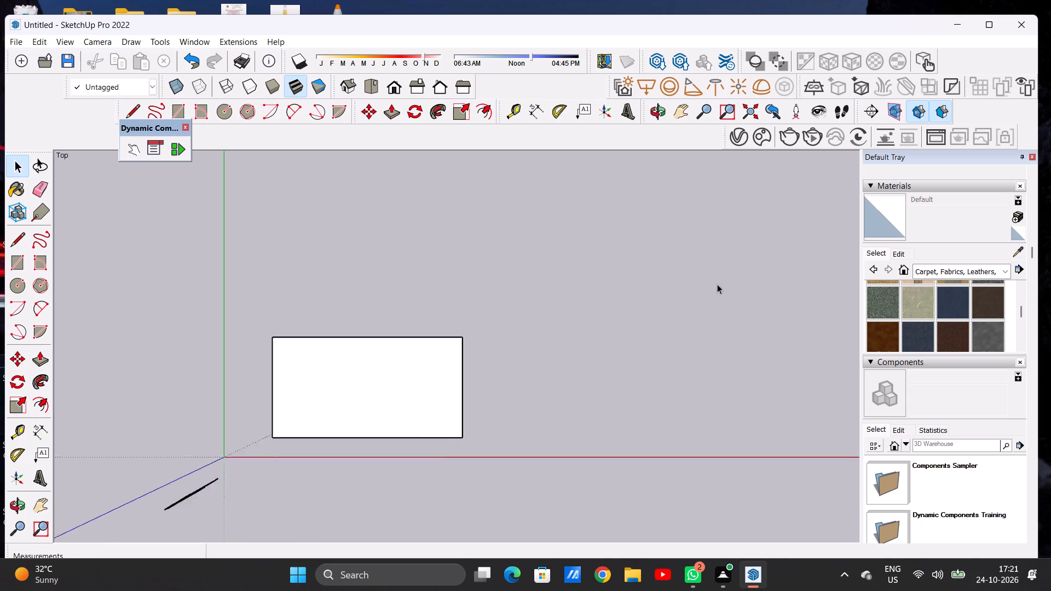
scroll(717, 284, "up", 5)
scroll(700, 283, "down", 2)
scroll(700, 283, "up", 1)
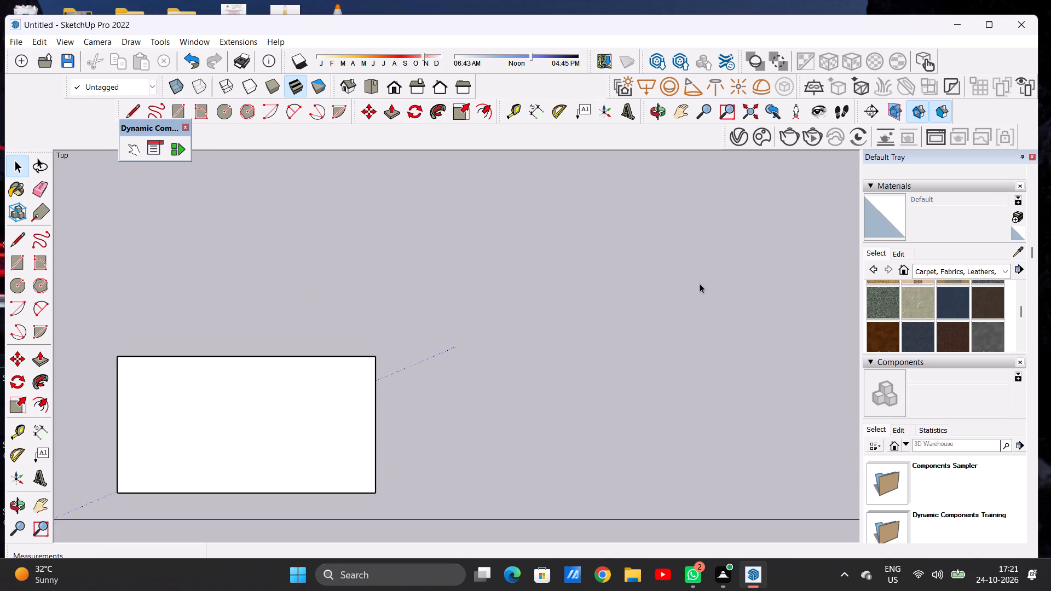
scroll(700, 283, "down", 1)
double_click(320, 448)
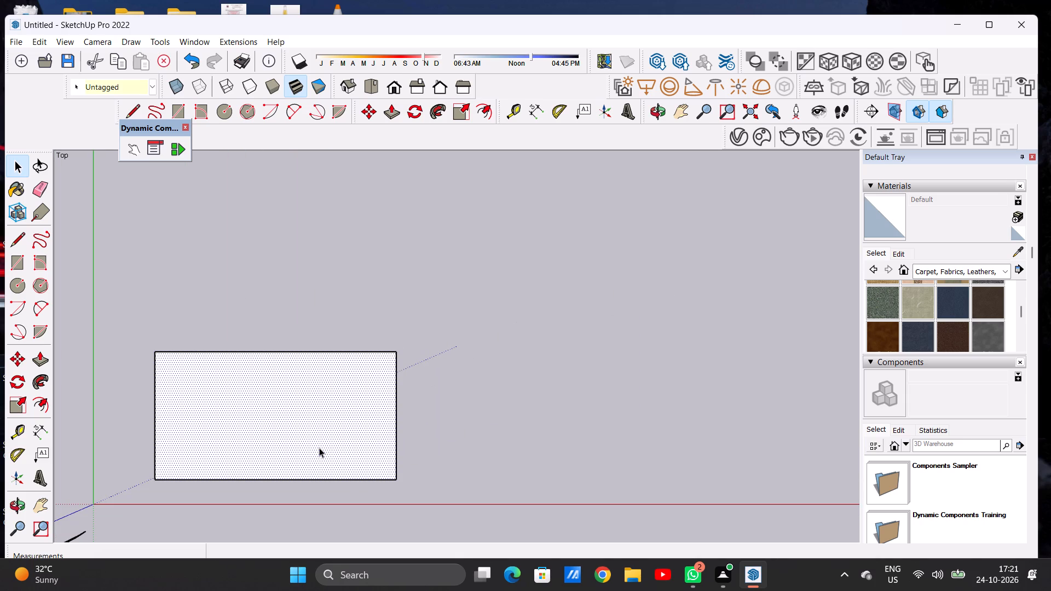
key("m")
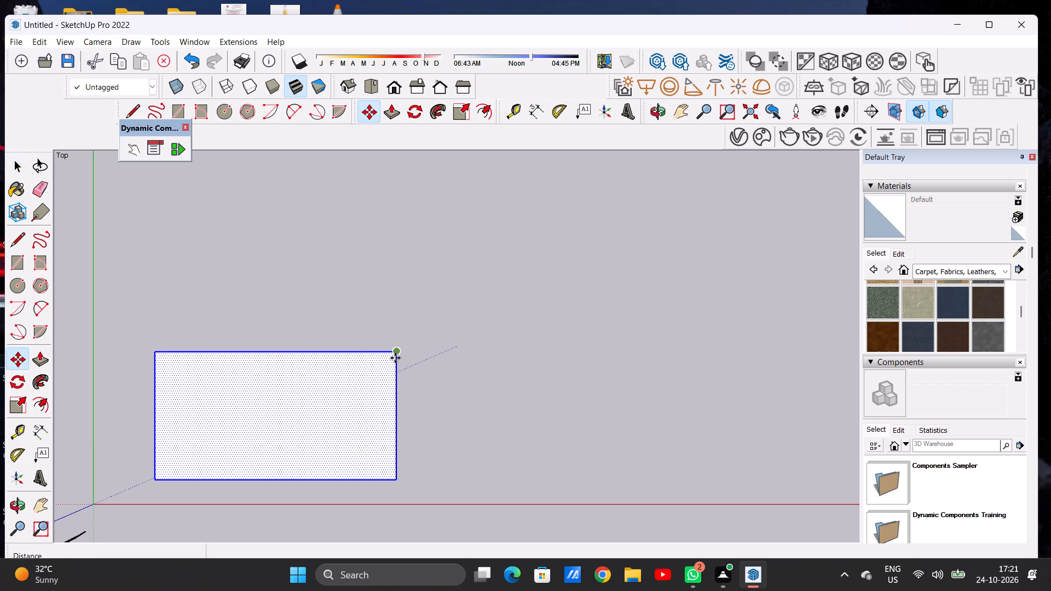
left_click(395, 358)
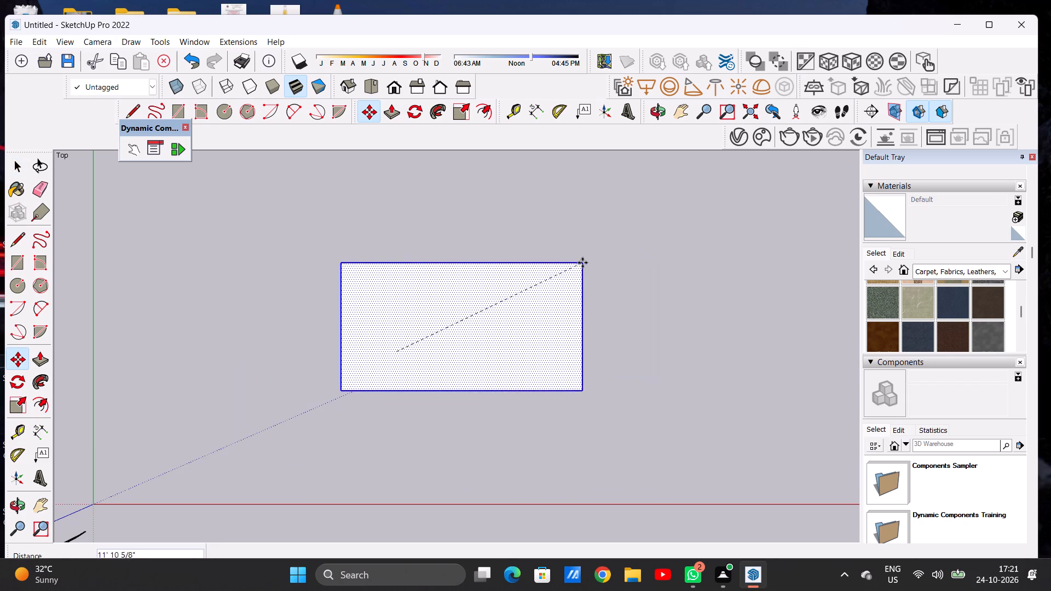
left_click(611, 258)
key("space")
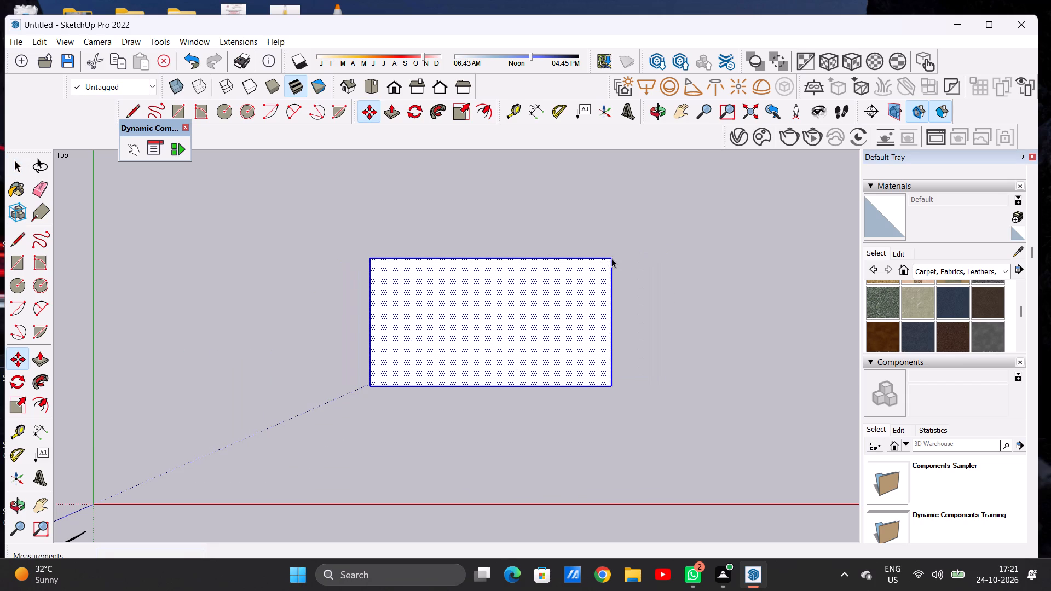
Draw an adjoining rectangle about 7' 4 1/2" by 3' 6" along the full right edge of the existing rectangle.
key("r")
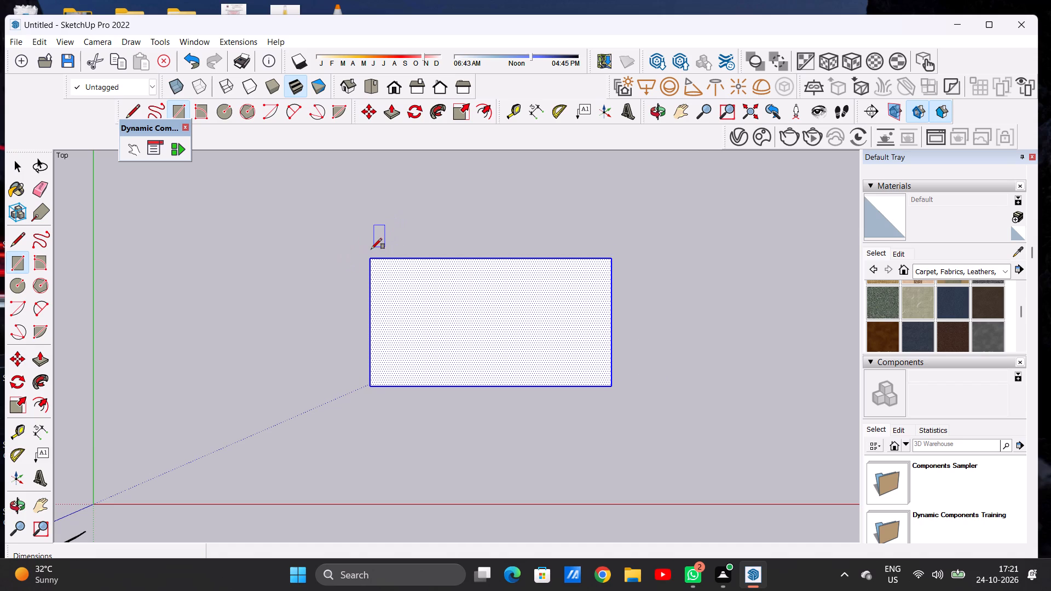
key("space")
left_click(368, 247)
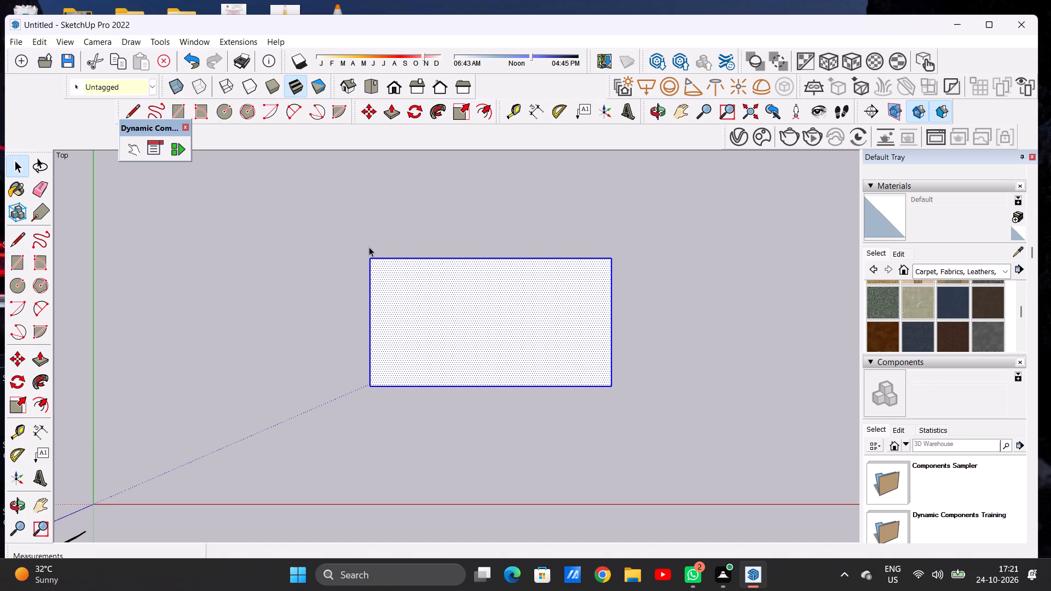
key("r")
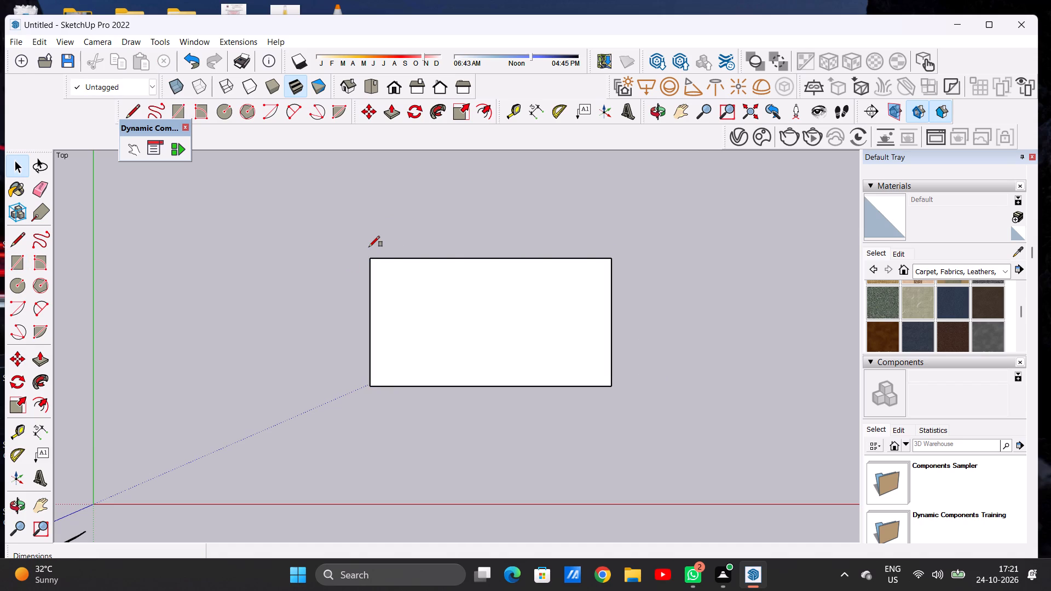
left_click(611, 260)
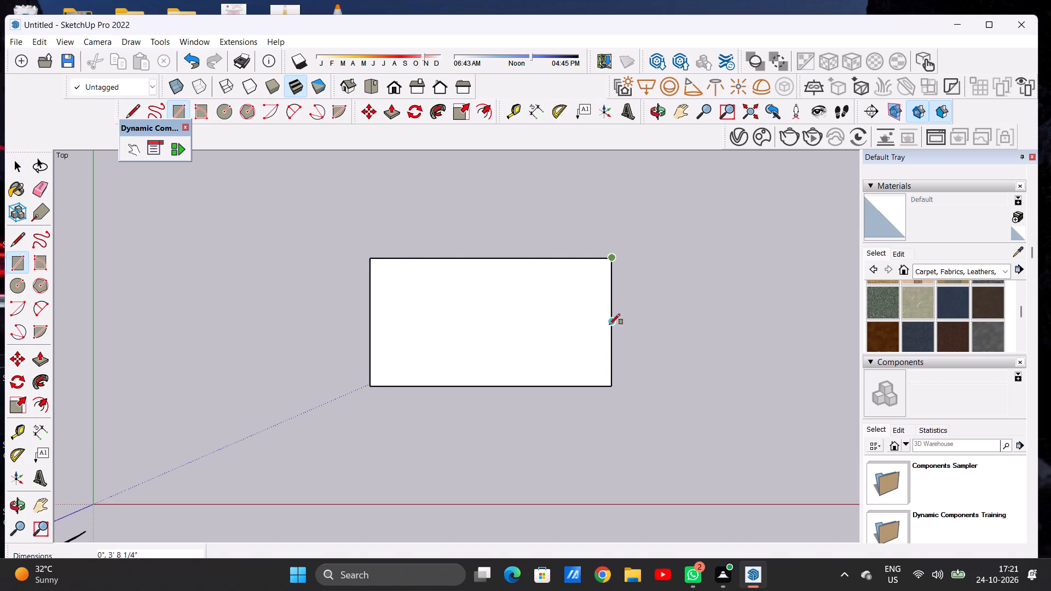
left_click(613, 383)
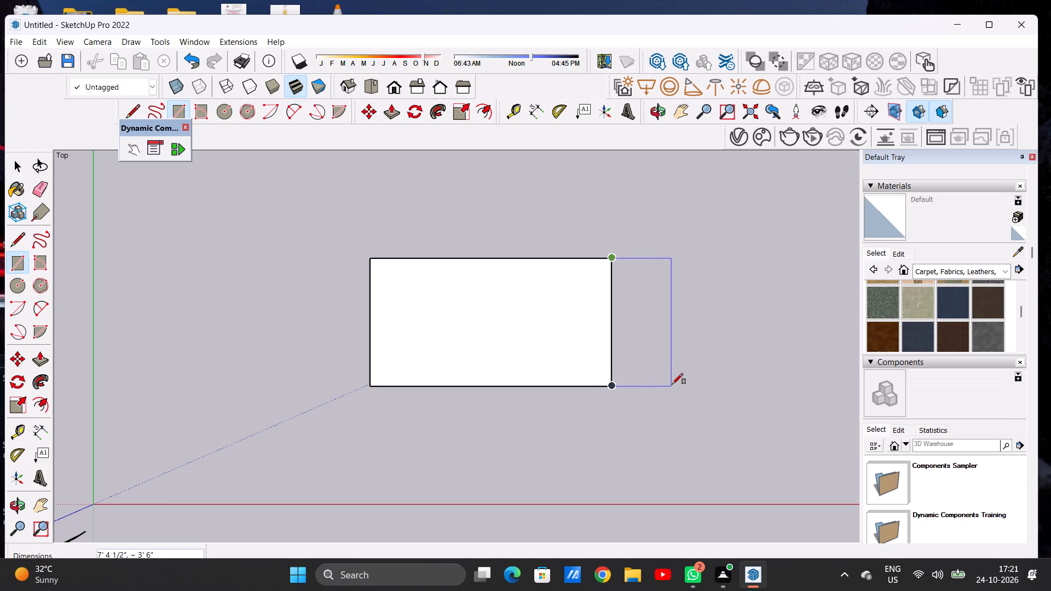
left_click(672, 384)
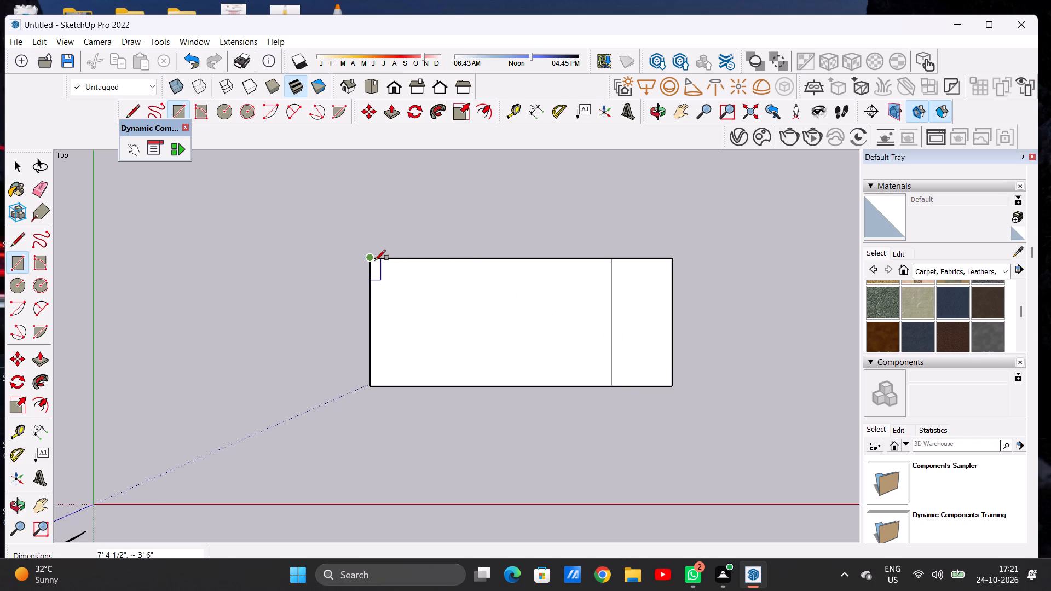
Draw another adjoining rectangle about 17' 5" wide along the combined upper edge of the two rectangles.
left_click(375, 260)
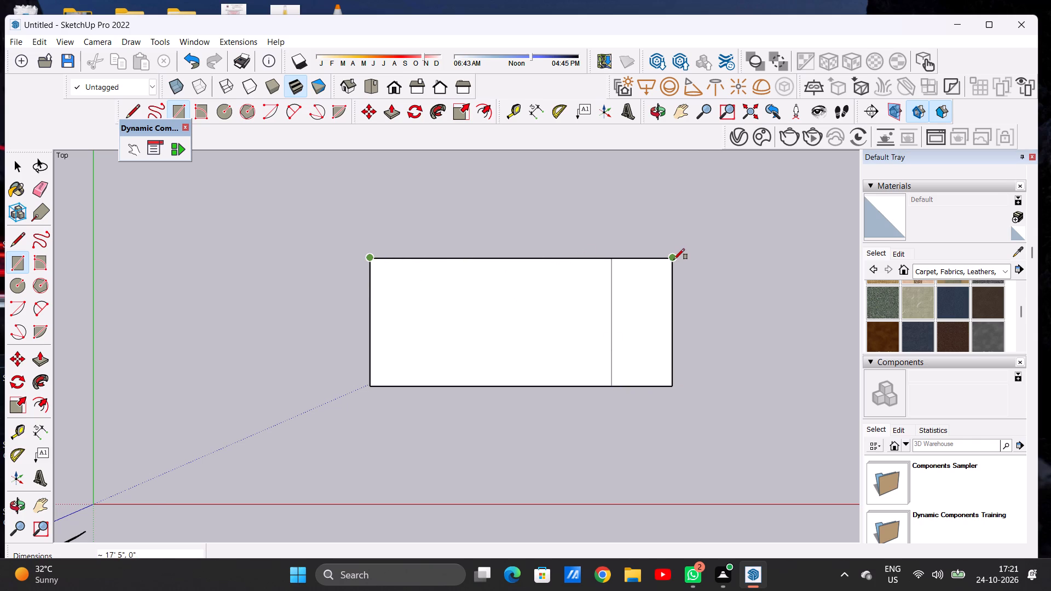
left_click(674, 259)
left_click(673, 207)
key("space")
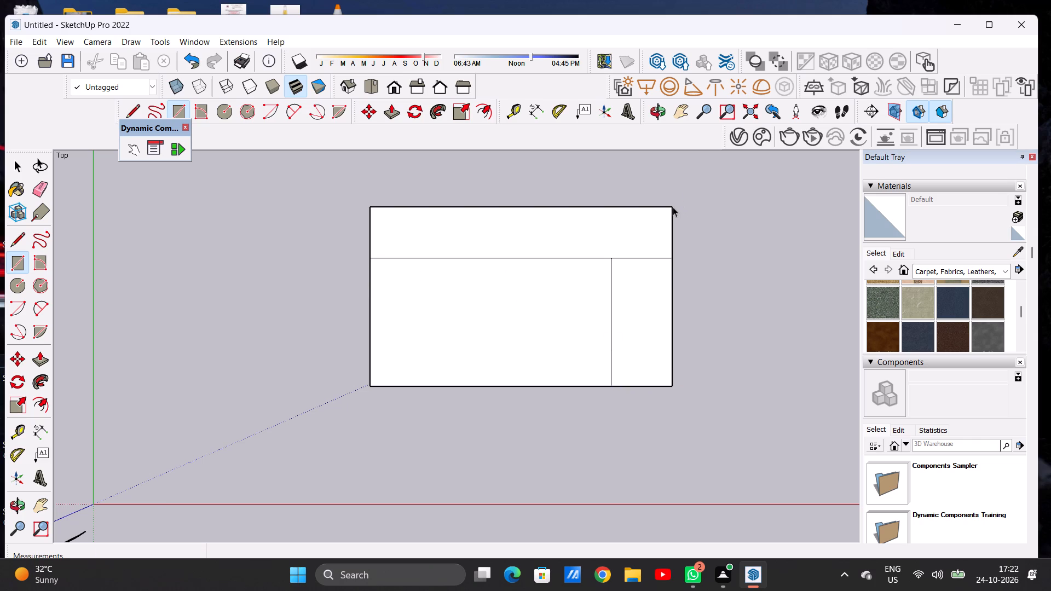
Erase the interior dividing edges so the three adjoining rectangles merge into a single face.
type("E")
scroll(648, 233, "up", 2)
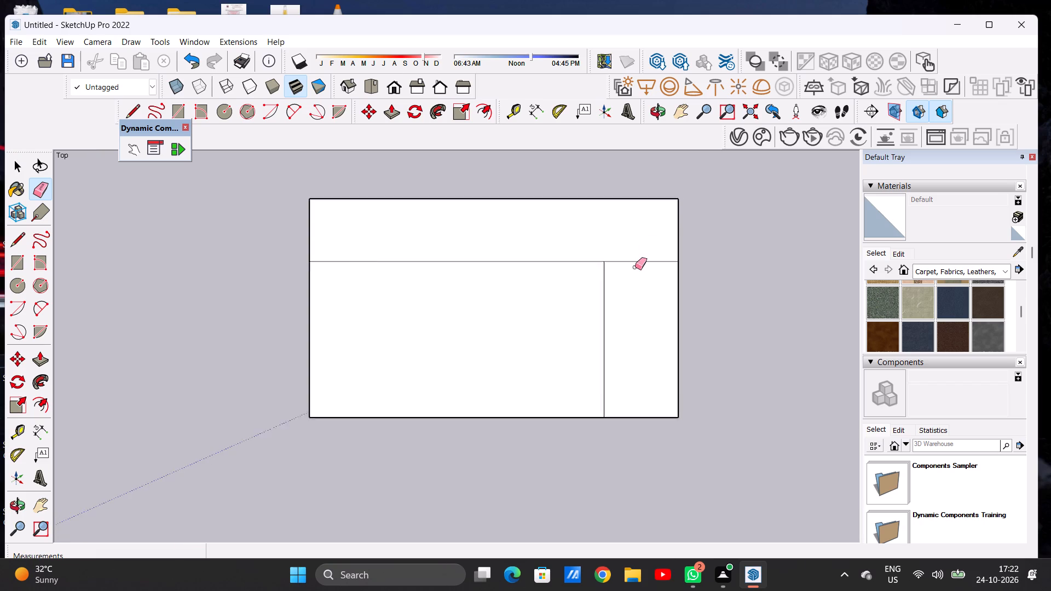
scroll(635, 267, "up", 3)
left_click_drag(615, 252, 617, 281)
left_click_drag(612, 289, 591, 312)
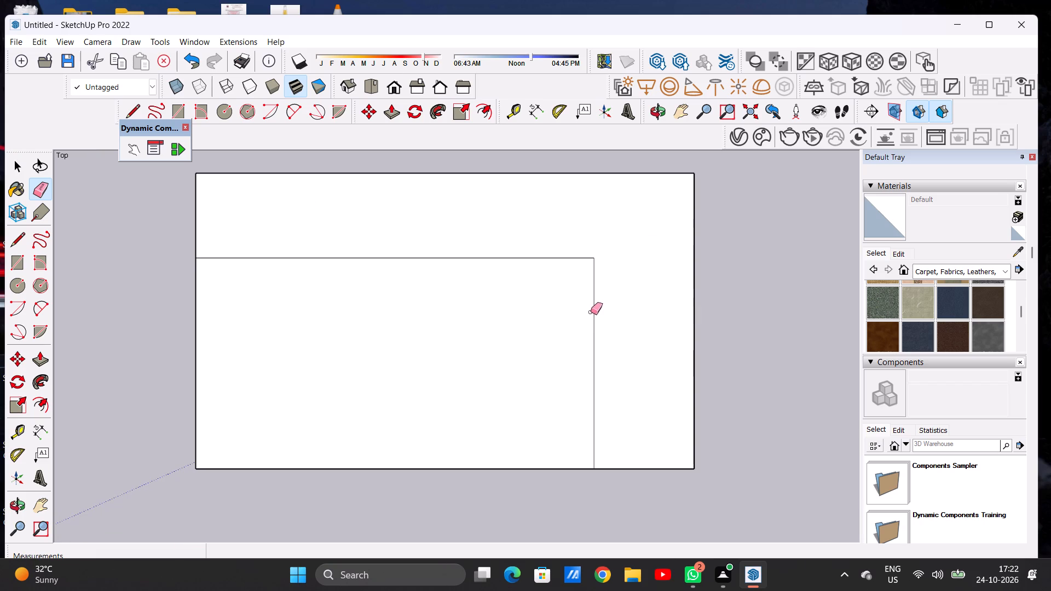
left_click_drag(591, 312, 585, 321)
left_click_drag(567, 257, 567, 265)
key("space")
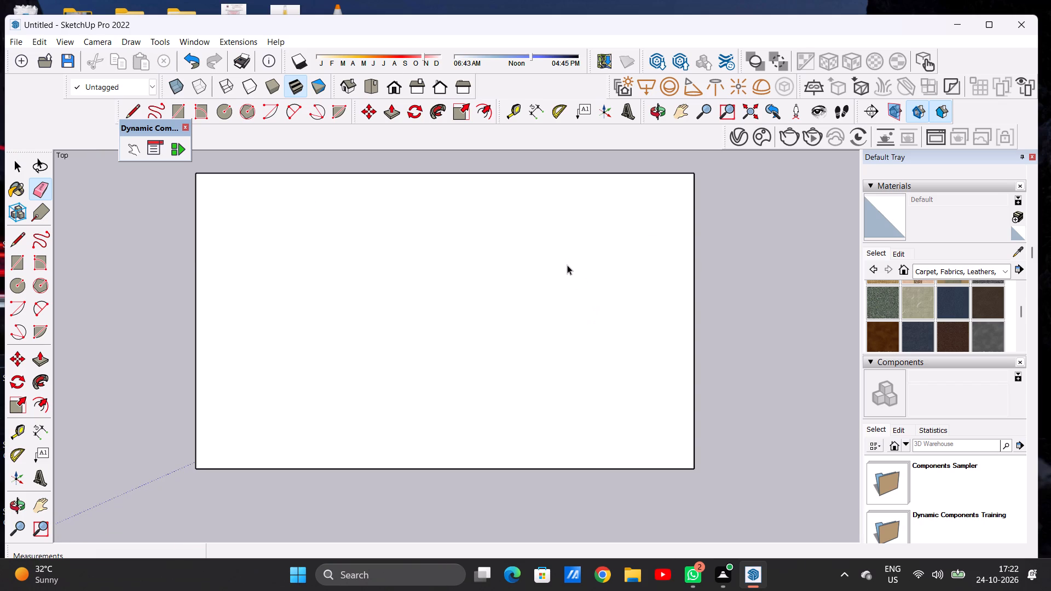
Draw an adjoining rectangle about 10' 4" by 4' 4" along the full right edge of the merged face.
scroll(337, 310, "down", 12)
scroll(378, 315, "up", 4)
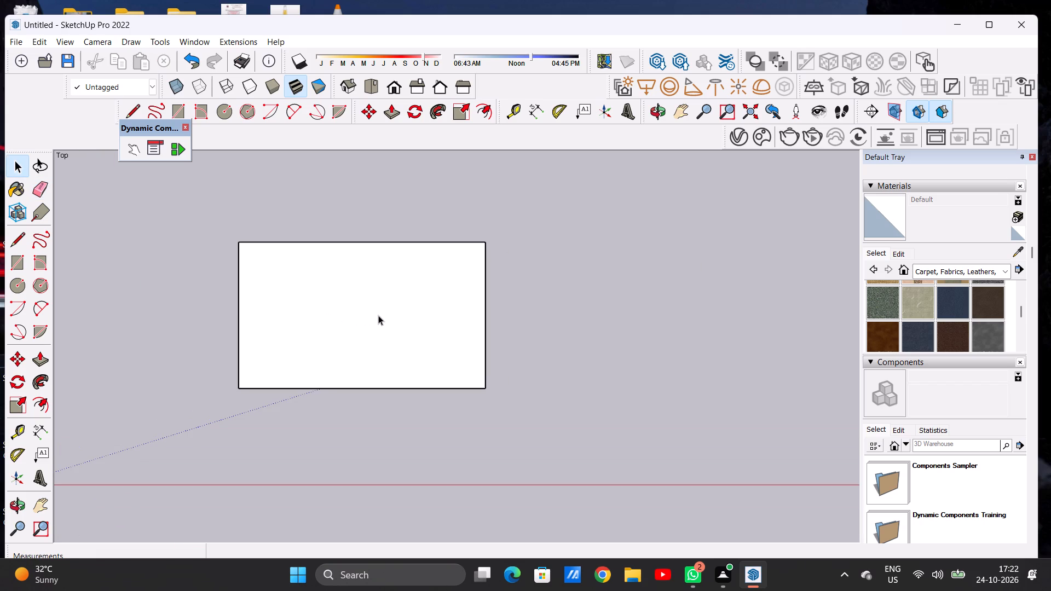
key("r")
scroll(421, 289, "up", 1)
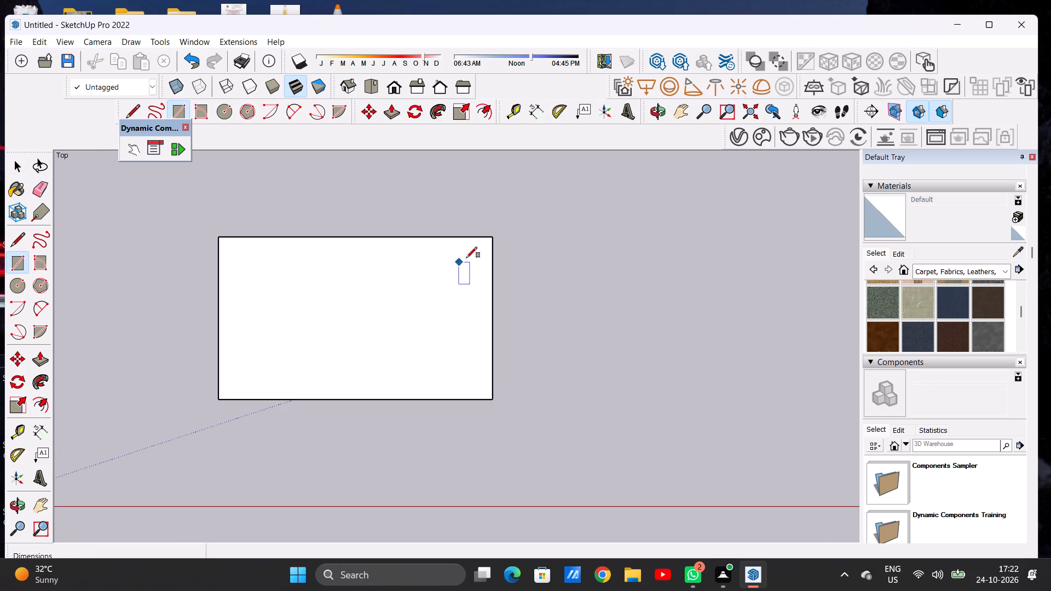
left_click(493, 236)
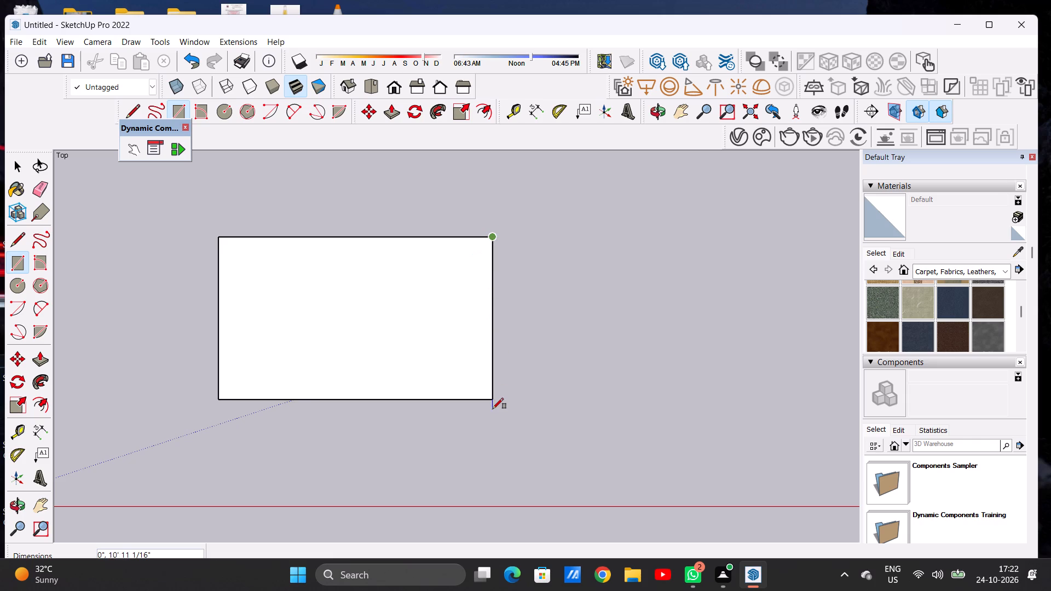
left_click(491, 401)
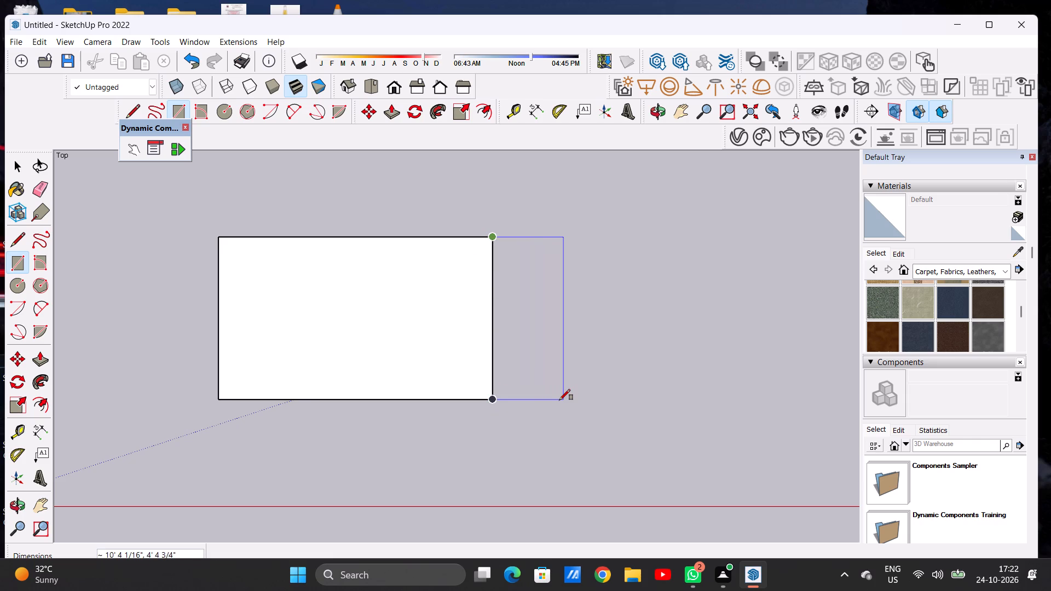
left_click(559, 400)
key("space")
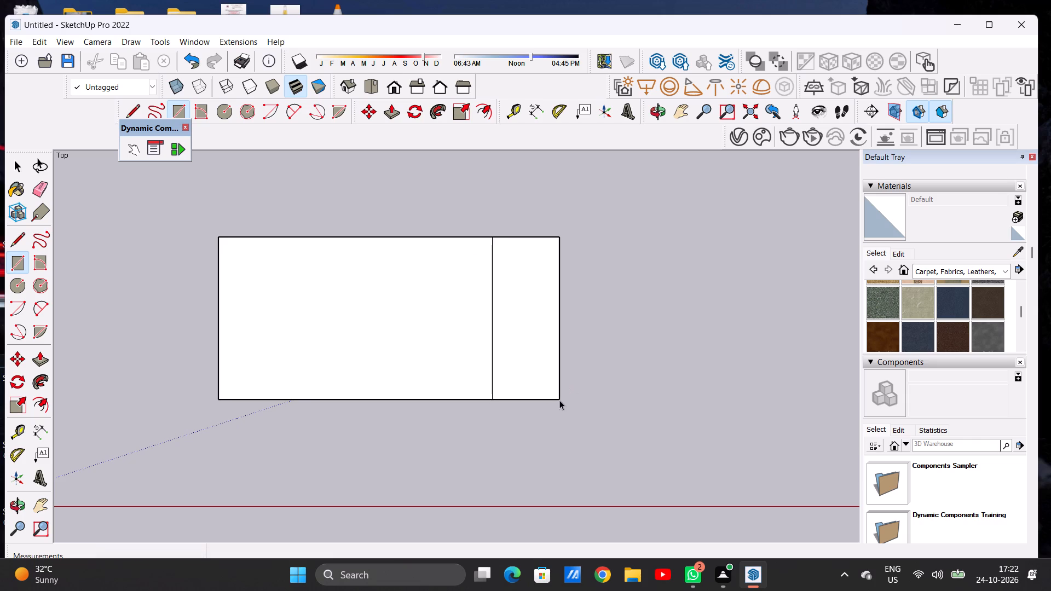
Draw another adjoining rectangle about 21' 8" wide and 3' deep along the combined upper edge of the two rectangles.
key("r")
left_click(220, 242)
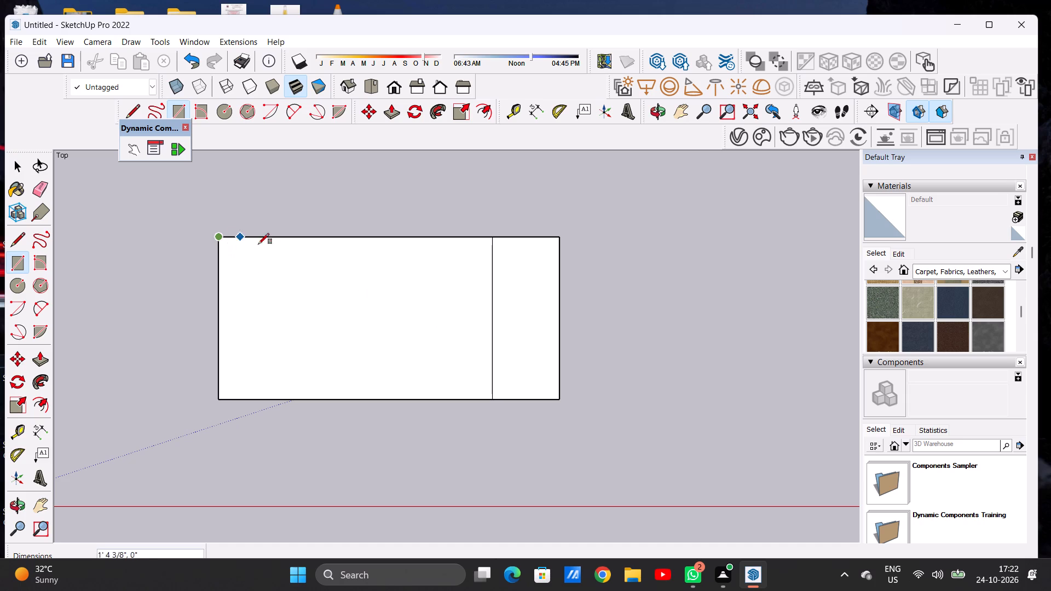
left_click(555, 241)
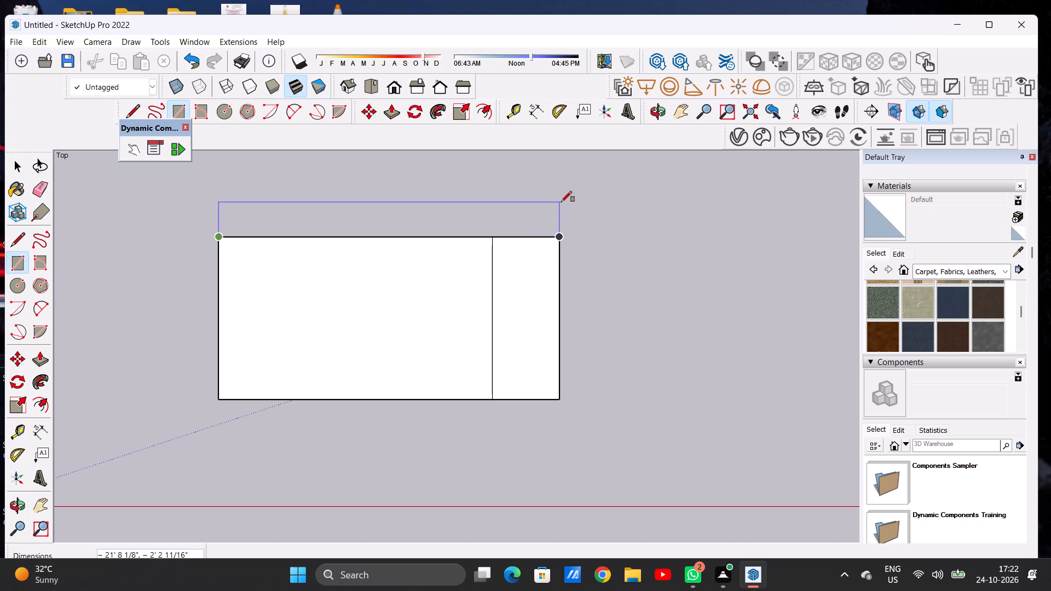
left_click(565, 190)
key("space")
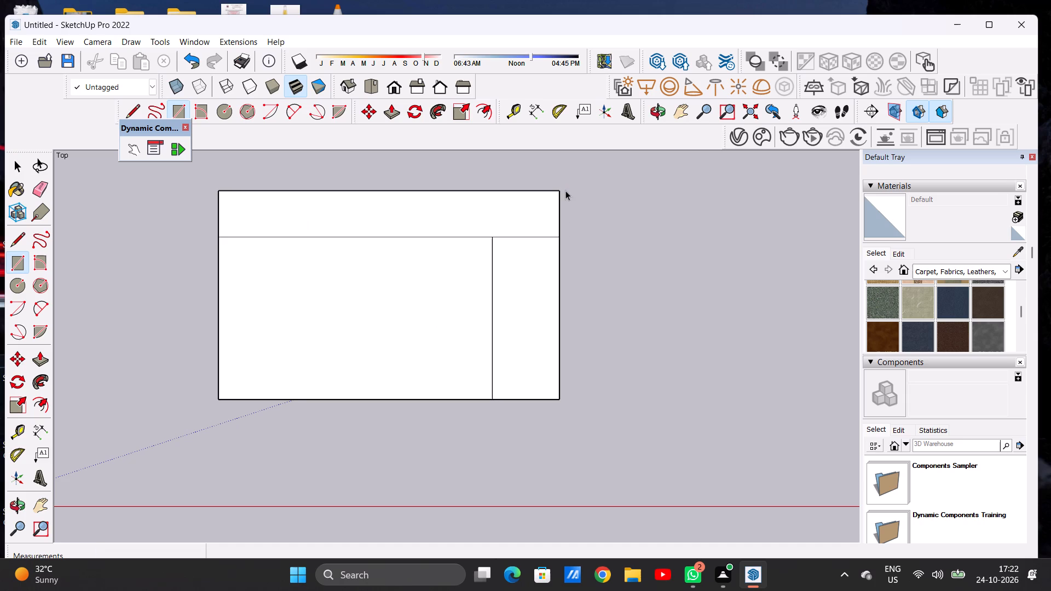
Erase the interior dividing edges so the base becomes one undivided rectangular face.
type("E")
scroll(515, 252, "up", 7)
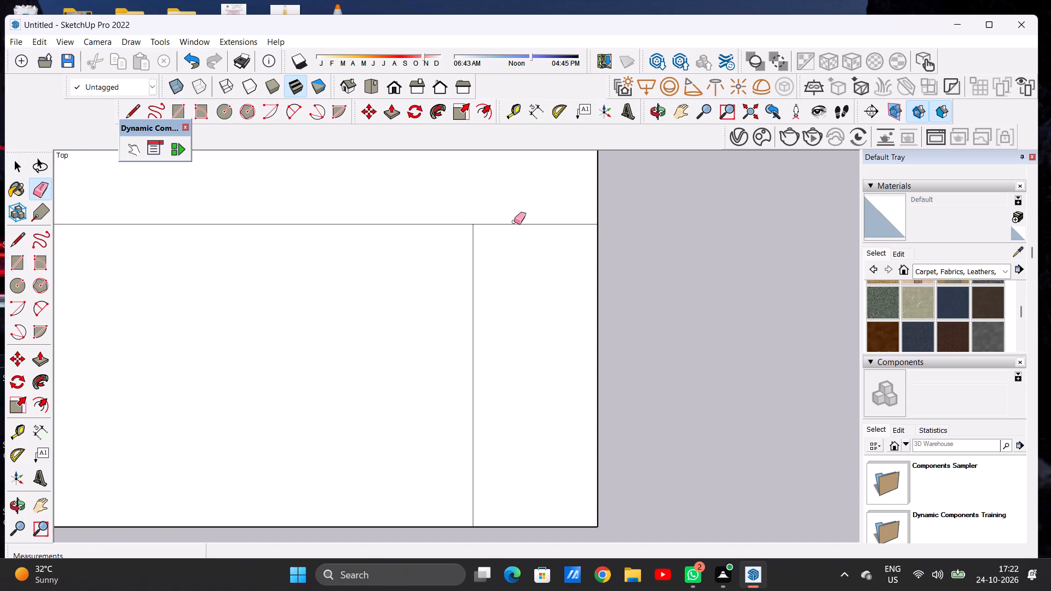
left_click_drag(514, 215, 517, 242)
left_click_drag(496, 268, 466, 292)
left_click_drag(446, 201, 449, 237)
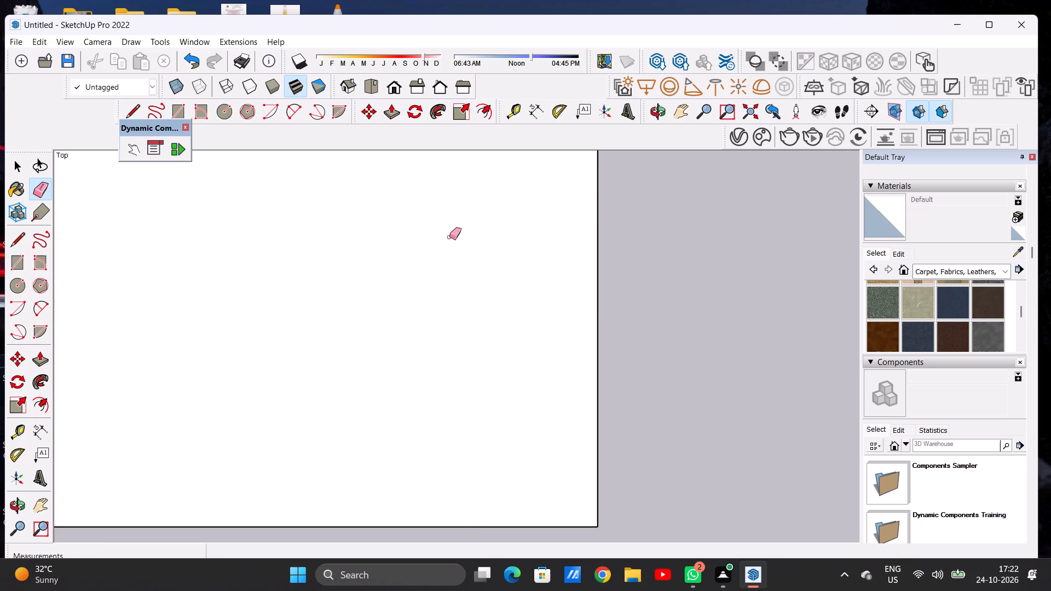
key("space")
Draw an adjoining rectangle about 13' 3" by 4' 11" along the full right edge of the base.
scroll(476, 259, "down", 8)
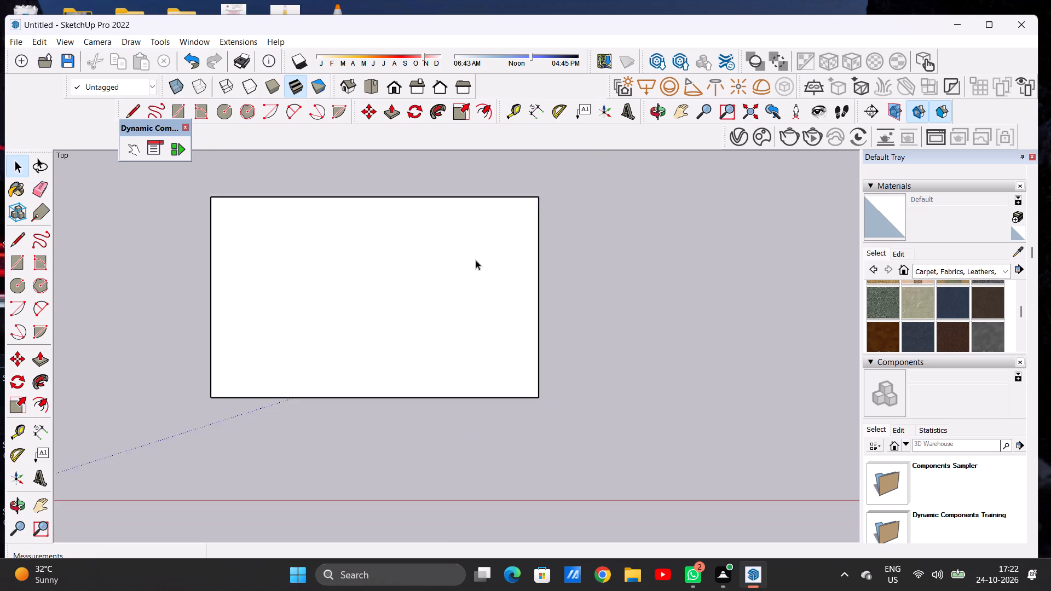
scroll(476, 260, "down", 7)
scroll(500, 239, "up", 3)
scroll(577, 245, "up", 2)
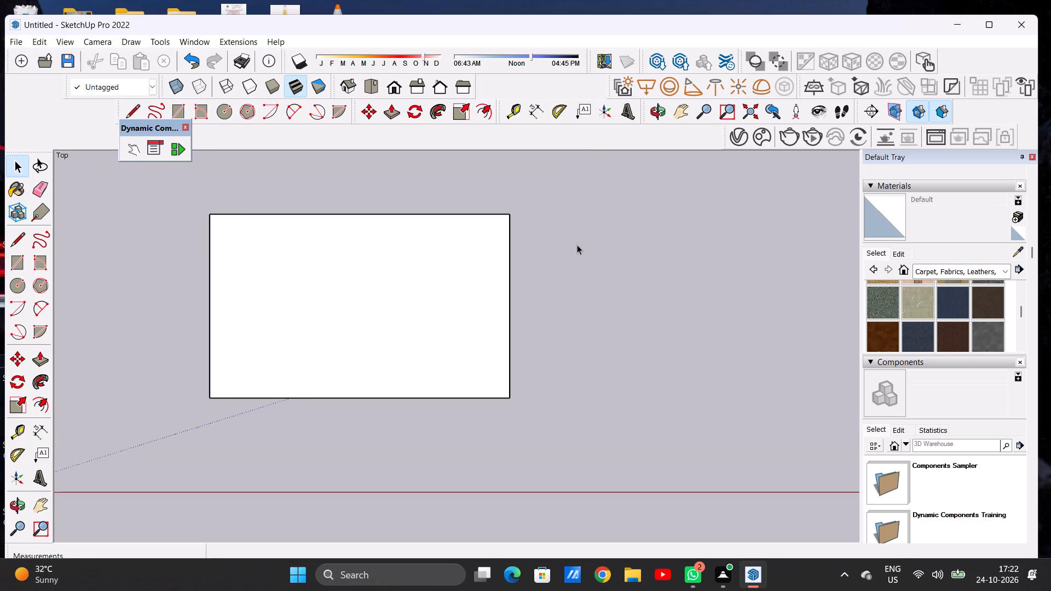
key("r")
scroll(487, 218, "up", 3)
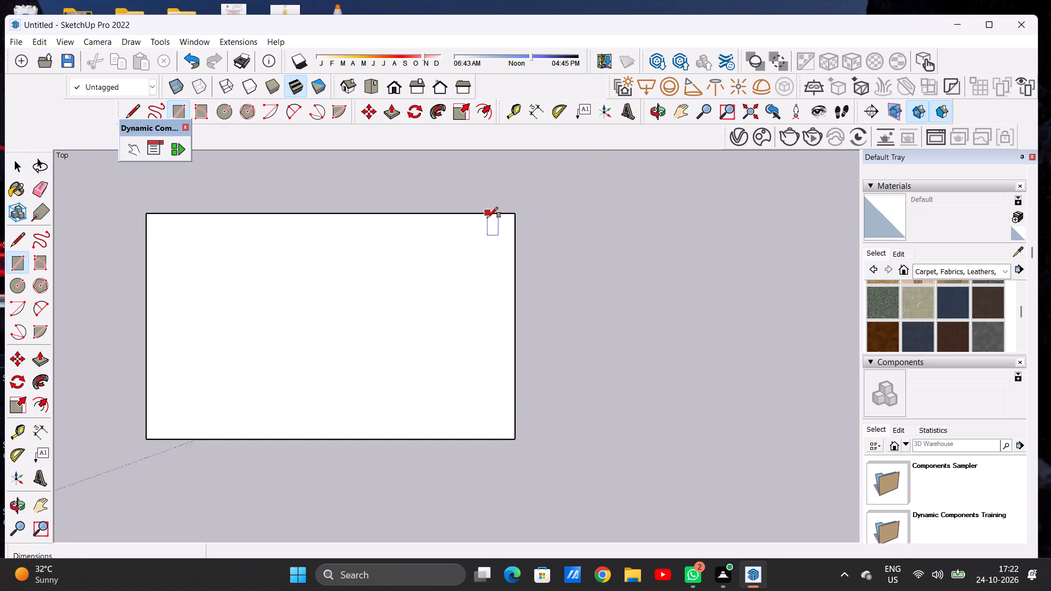
left_click(519, 213)
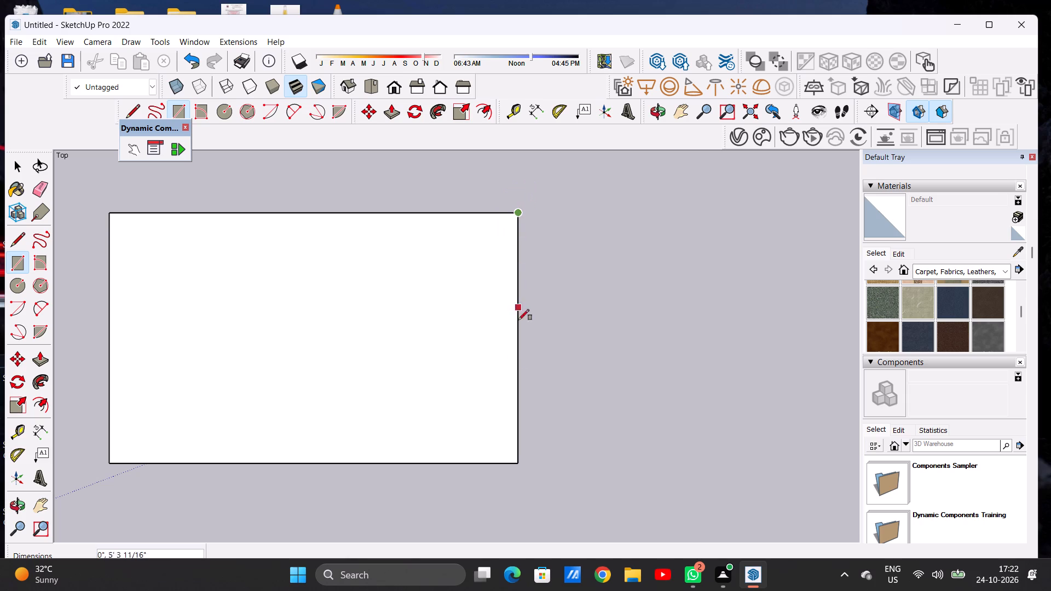
left_click(515, 466)
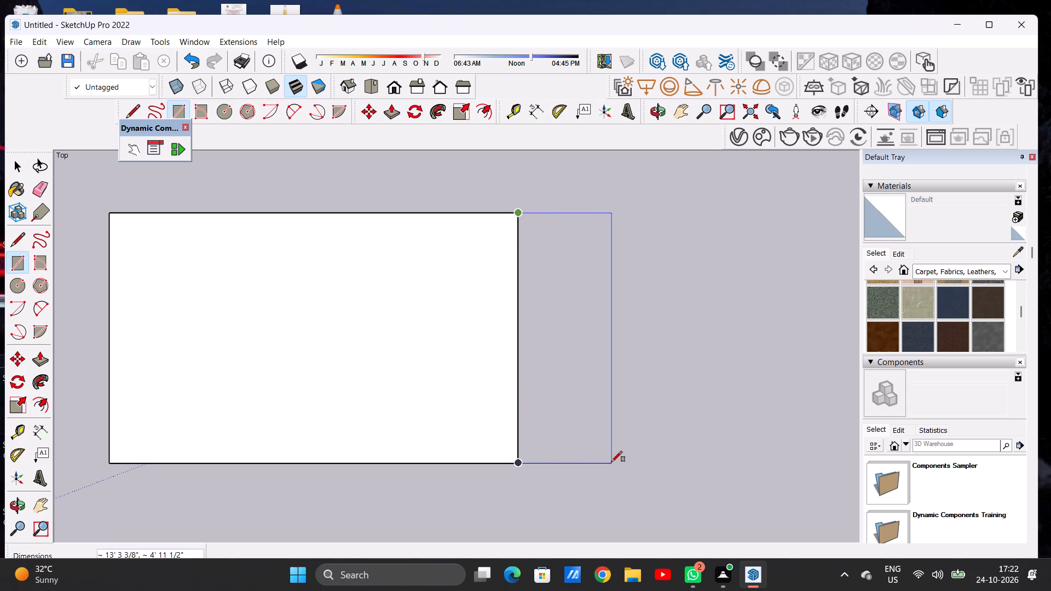
left_click(611, 462)
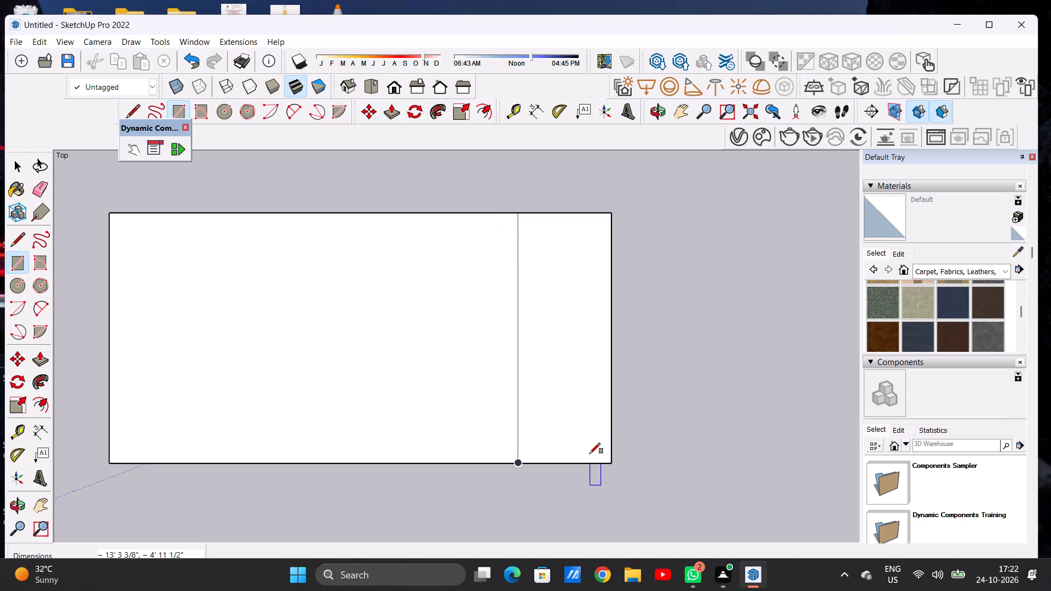
key("space")
Erase the vertical dividing edge between the base and its new right-hand extension to merge them into one face.
type("E")
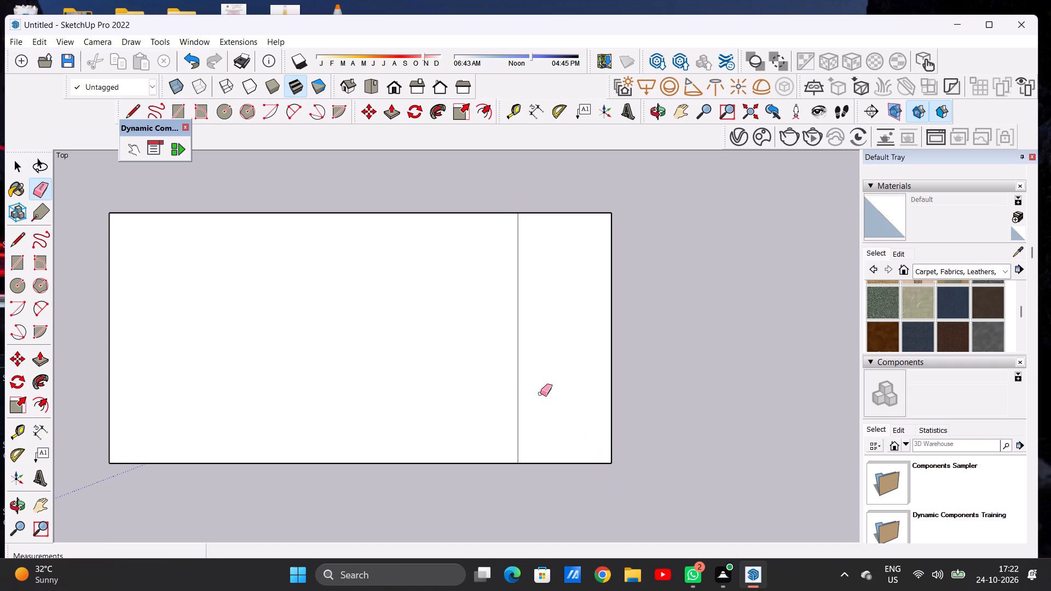
left_click(517, 374)
scroll(527, 384, "down", 6)
scroll(533, 364, "up", 1)
scroll(533, 364, "down", 1)
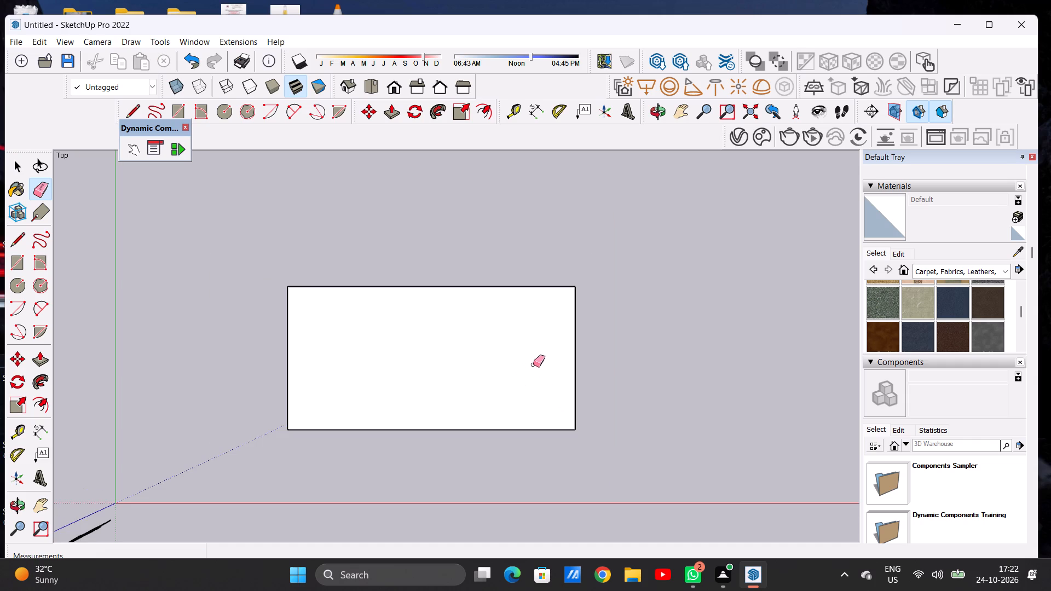
key("space")
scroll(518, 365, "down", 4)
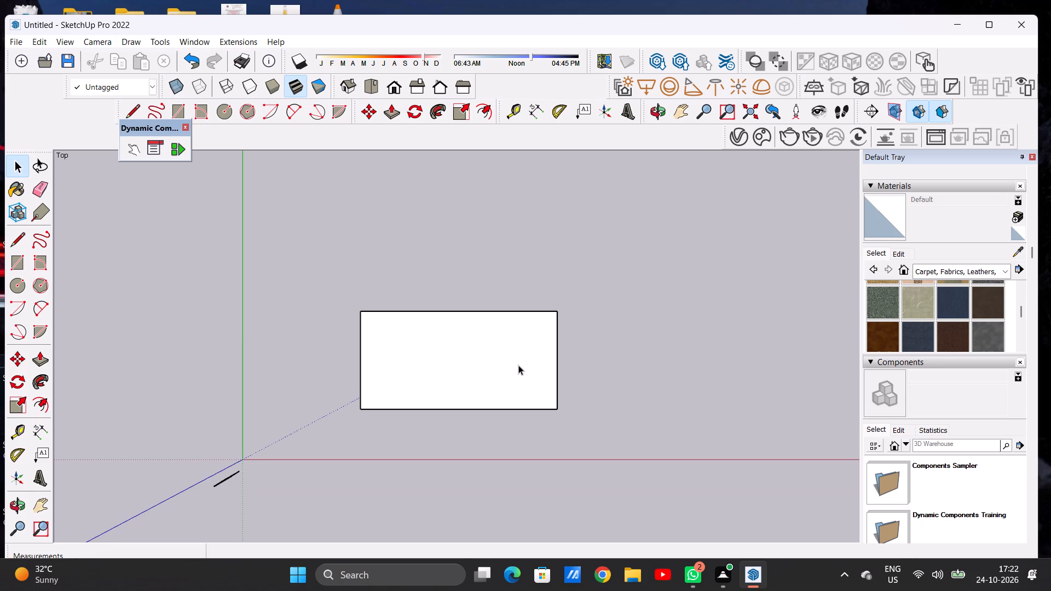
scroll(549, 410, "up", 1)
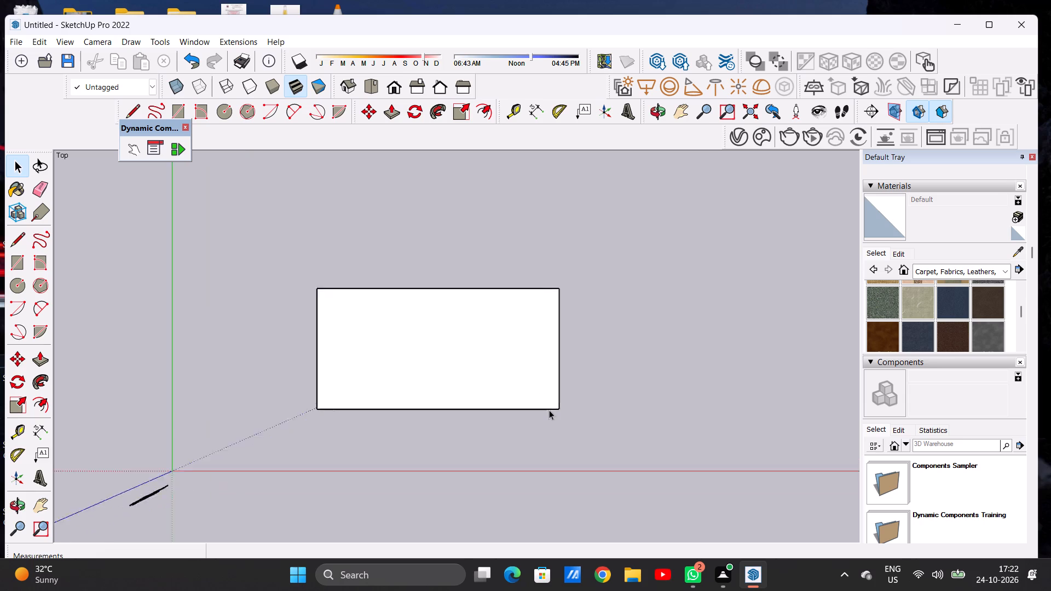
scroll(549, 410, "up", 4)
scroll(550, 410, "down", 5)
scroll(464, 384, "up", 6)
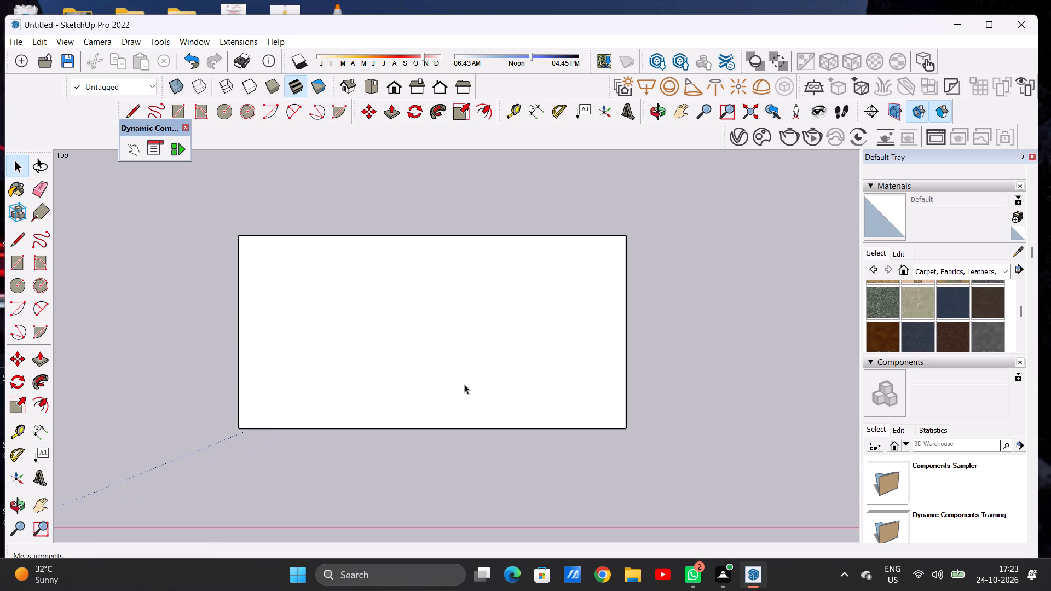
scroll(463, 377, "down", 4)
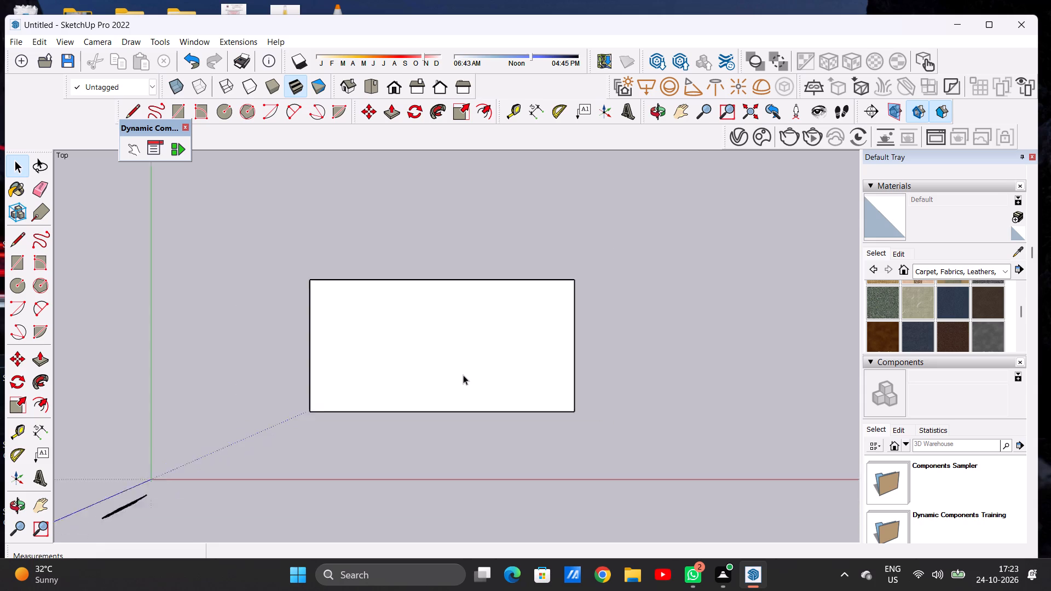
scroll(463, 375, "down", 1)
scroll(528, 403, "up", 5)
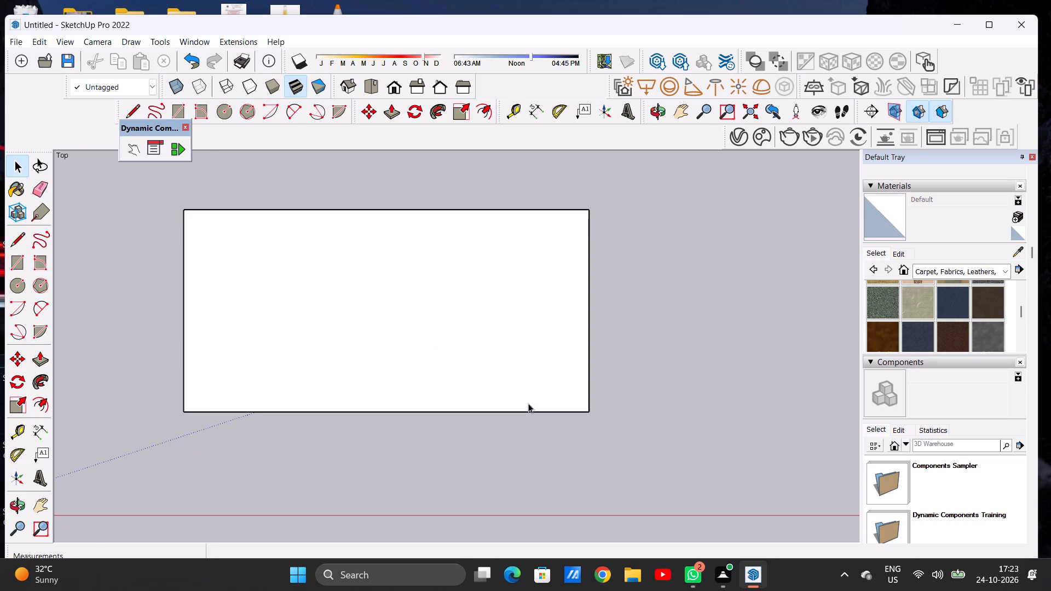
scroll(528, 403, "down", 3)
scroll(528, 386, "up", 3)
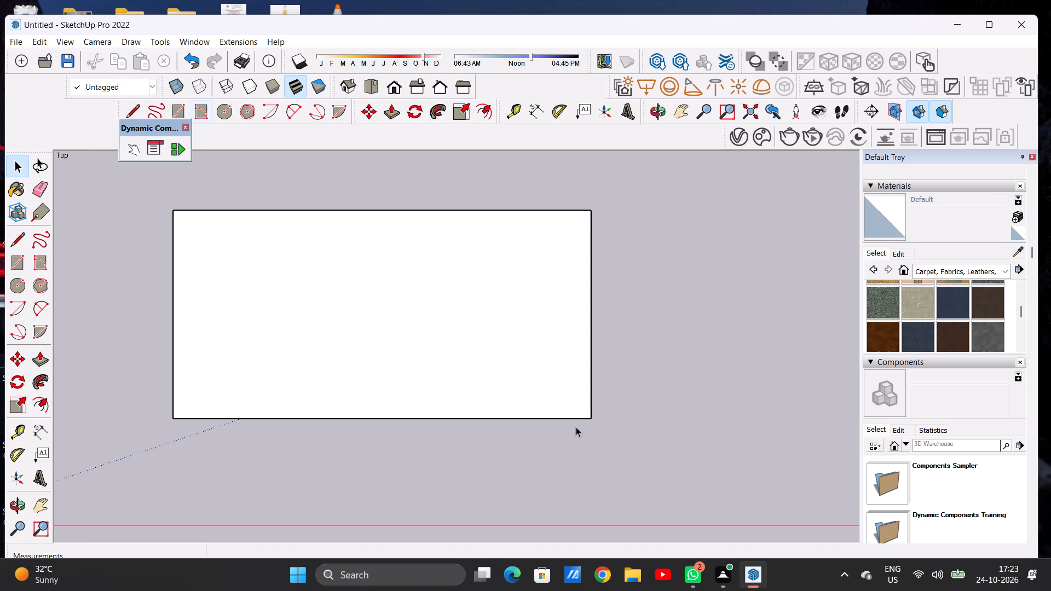
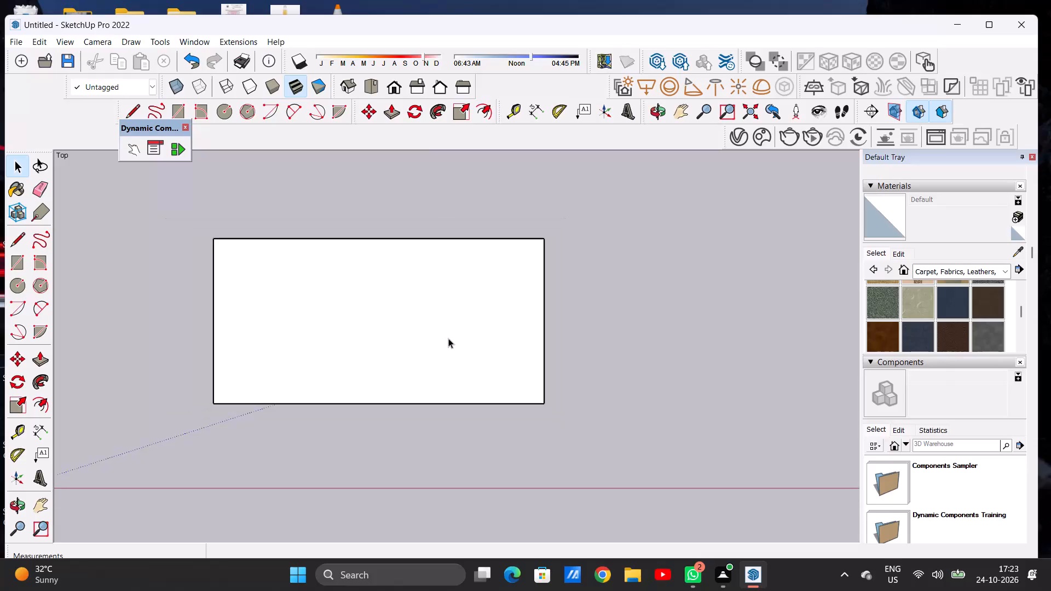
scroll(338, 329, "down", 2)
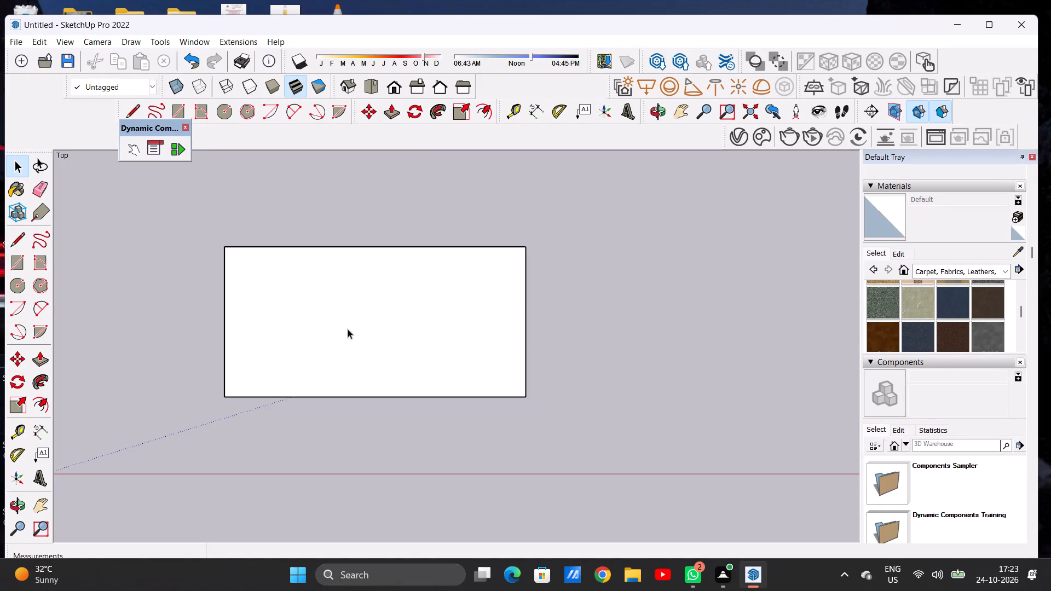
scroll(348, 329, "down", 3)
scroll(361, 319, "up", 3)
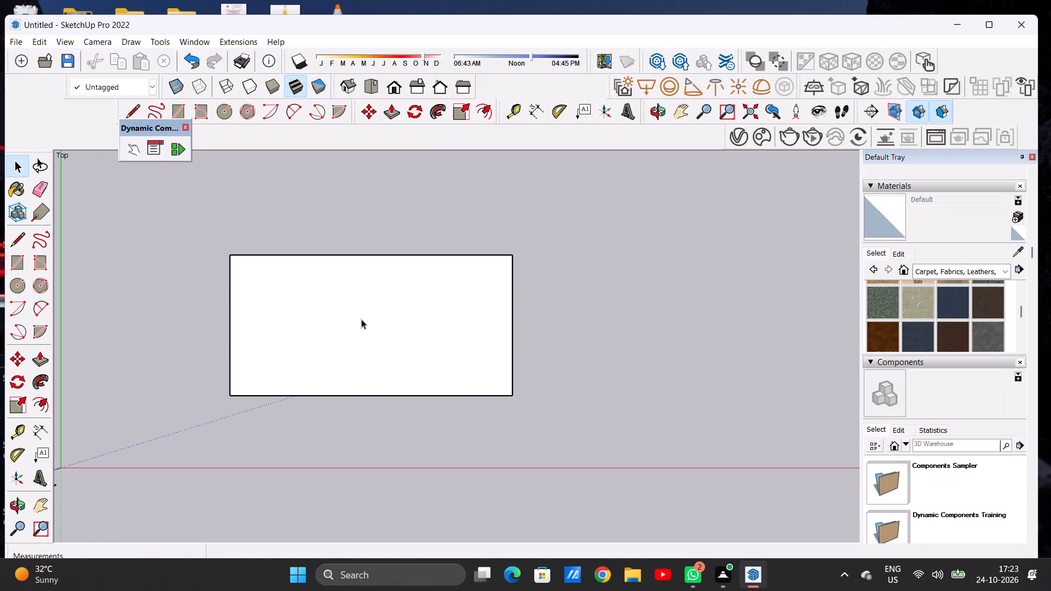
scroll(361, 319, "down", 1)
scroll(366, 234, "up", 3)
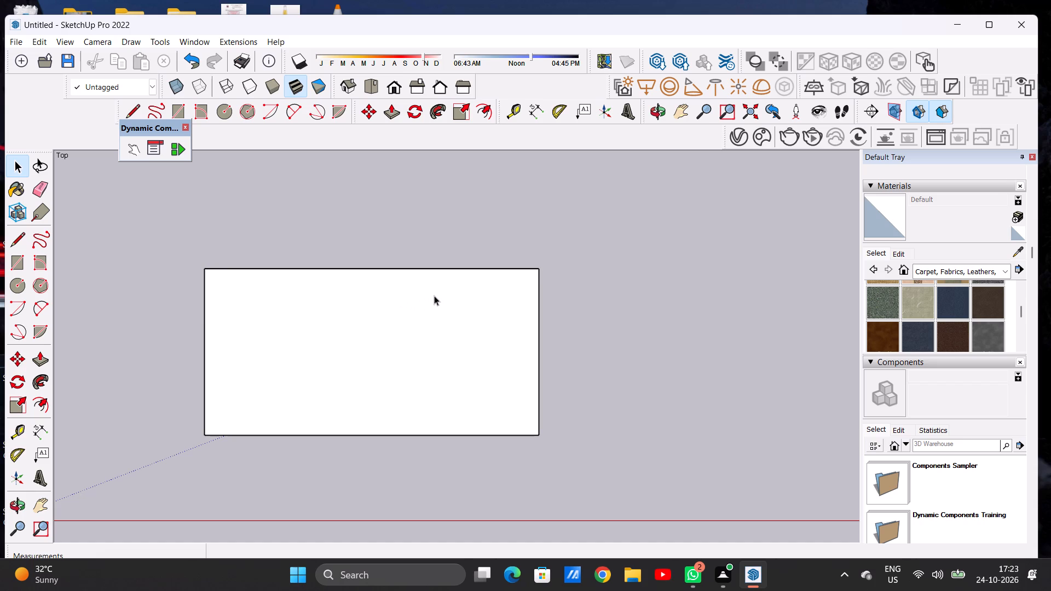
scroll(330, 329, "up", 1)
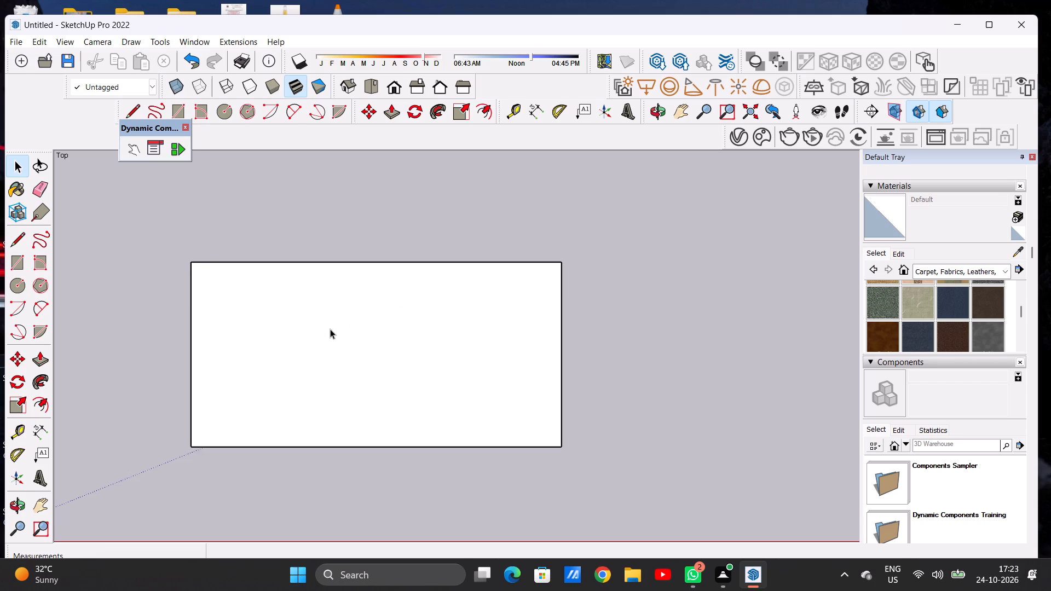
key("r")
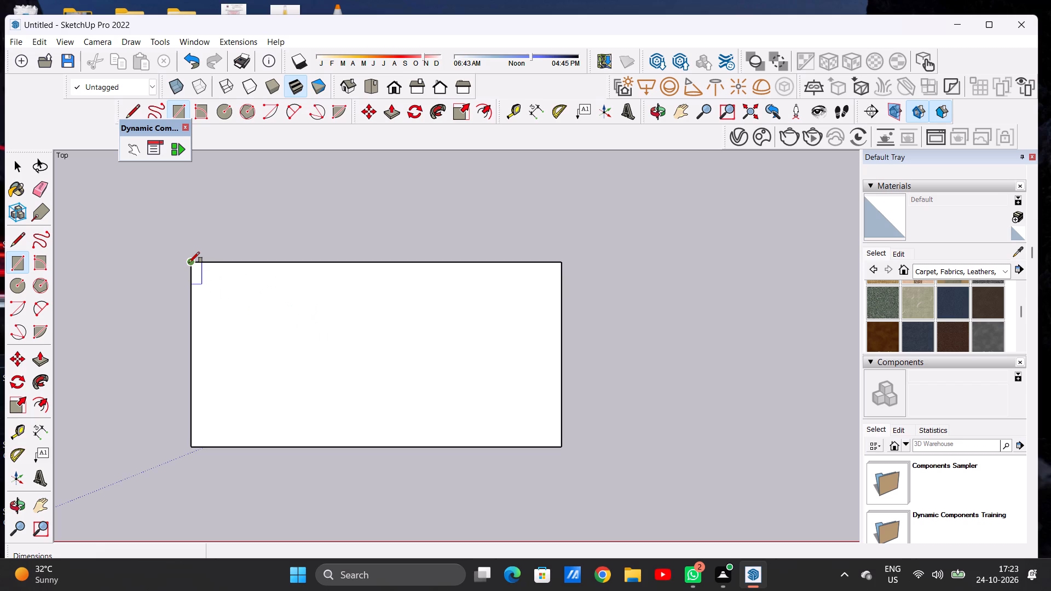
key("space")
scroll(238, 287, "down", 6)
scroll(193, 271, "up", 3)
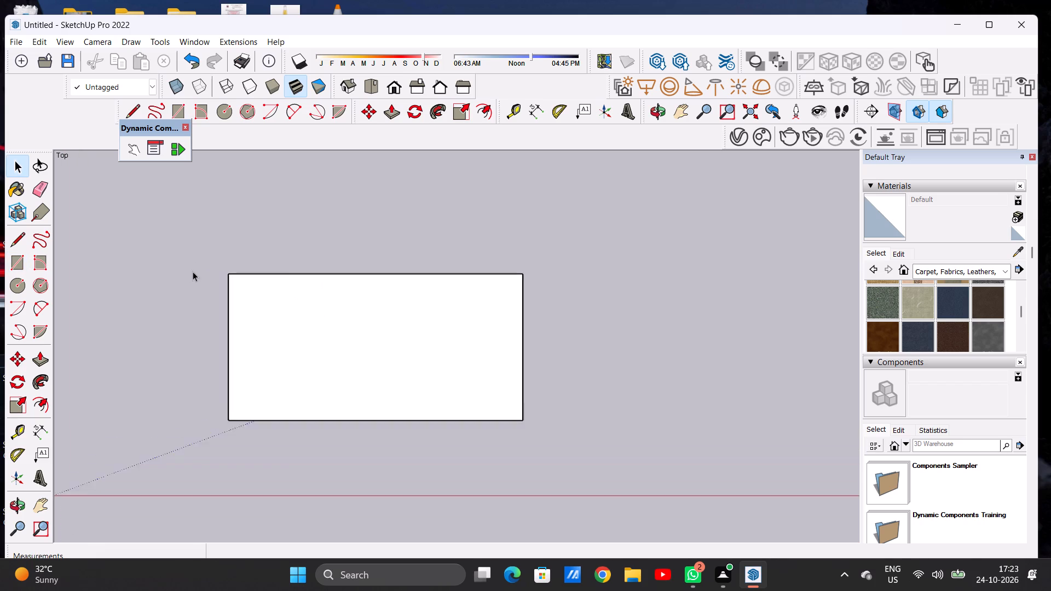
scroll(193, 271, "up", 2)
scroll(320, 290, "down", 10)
Draw an adjoining rectangle about 13' 3" by 5' 7" along the full right-hand short edge of the base.
middle_click_drag(343, 334, 354, 222)
scroll(372, 322, "up", 6)
middle_click_drag(377, 345, 377, 303)
scroll(454, 293, "up", 2)
left_click(182, 105)
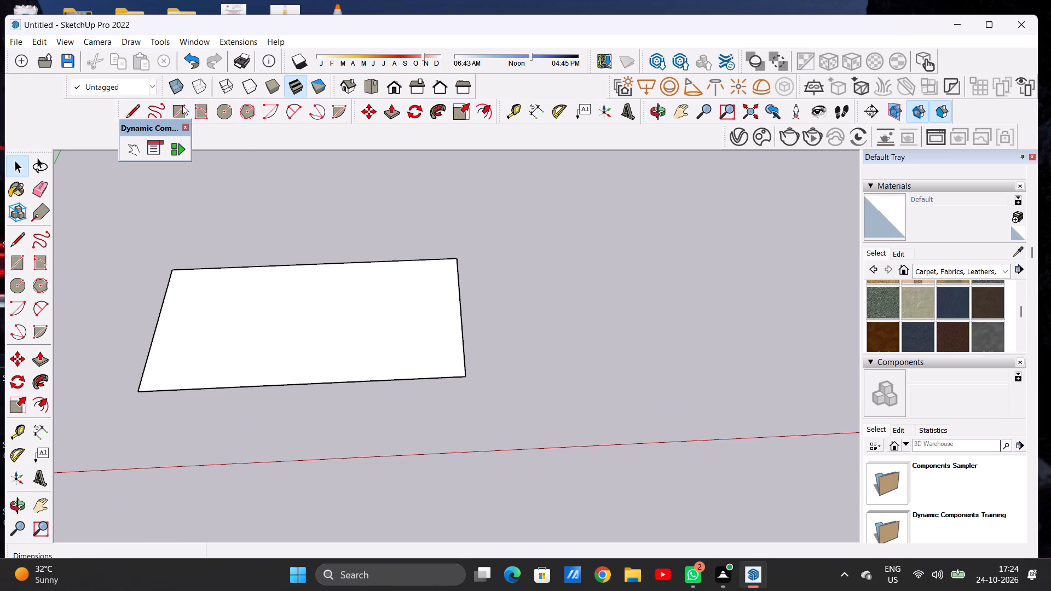
left_click(455, 262)
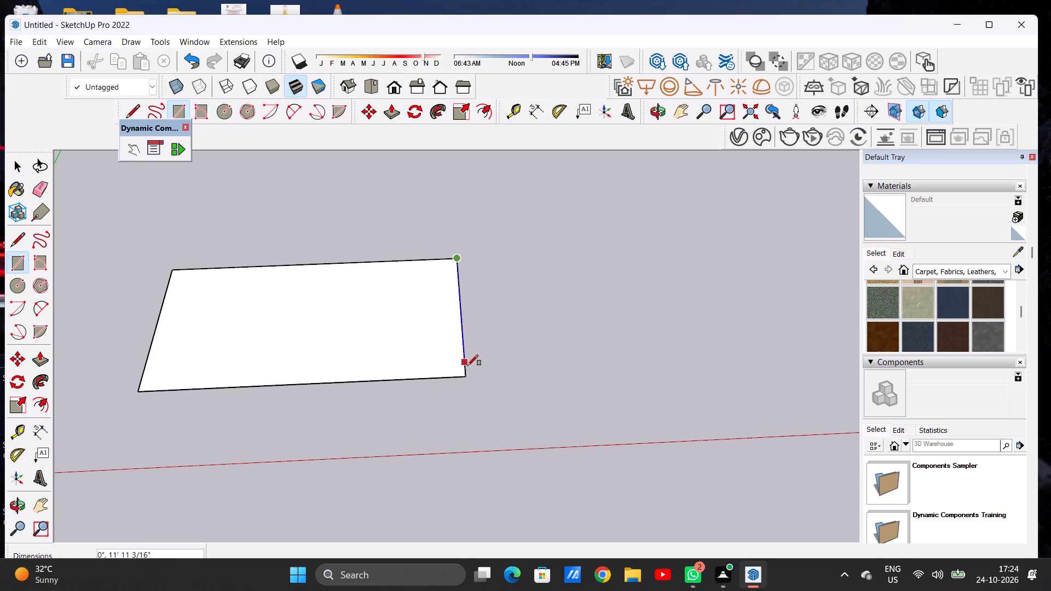
left_click(467, 374)
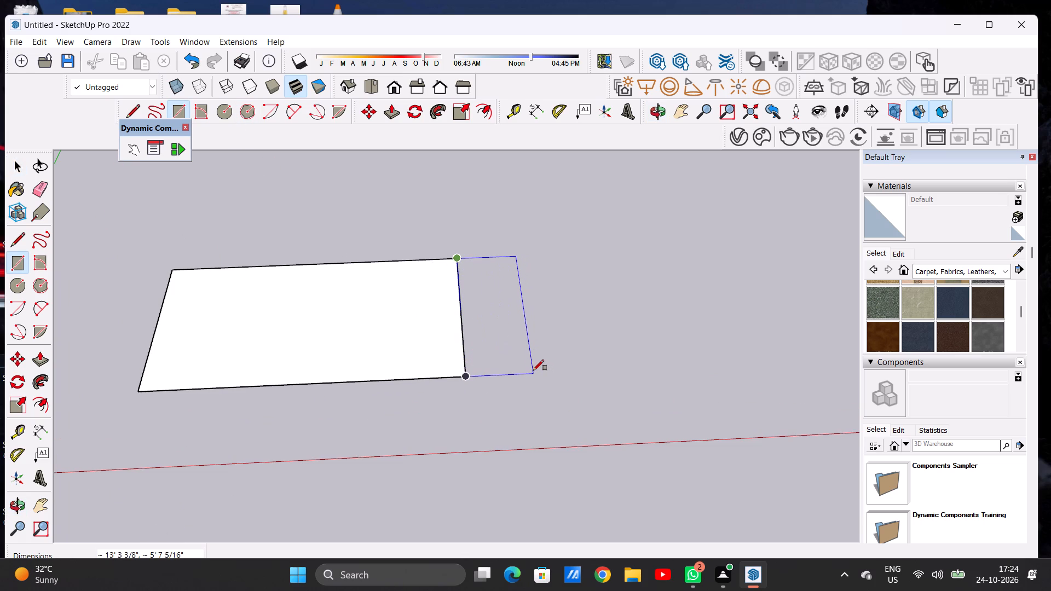
left_click(533, 370)
key("space")
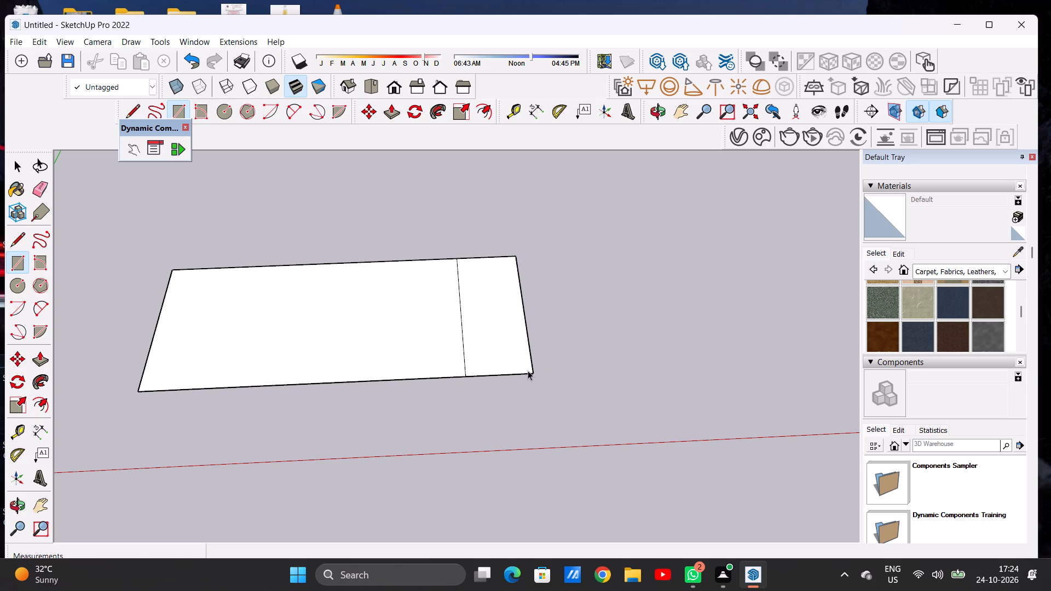
Erase the dividing edge between the base and its new right-hand extension to merge them into one face.
key("e")
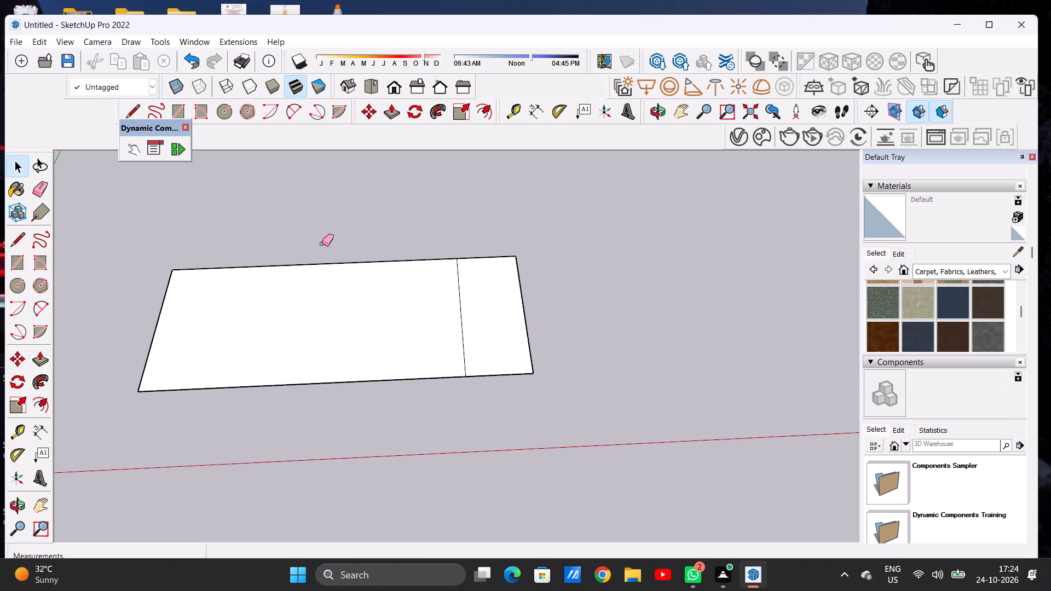
left_click_drag(463, 301, 456, 314)
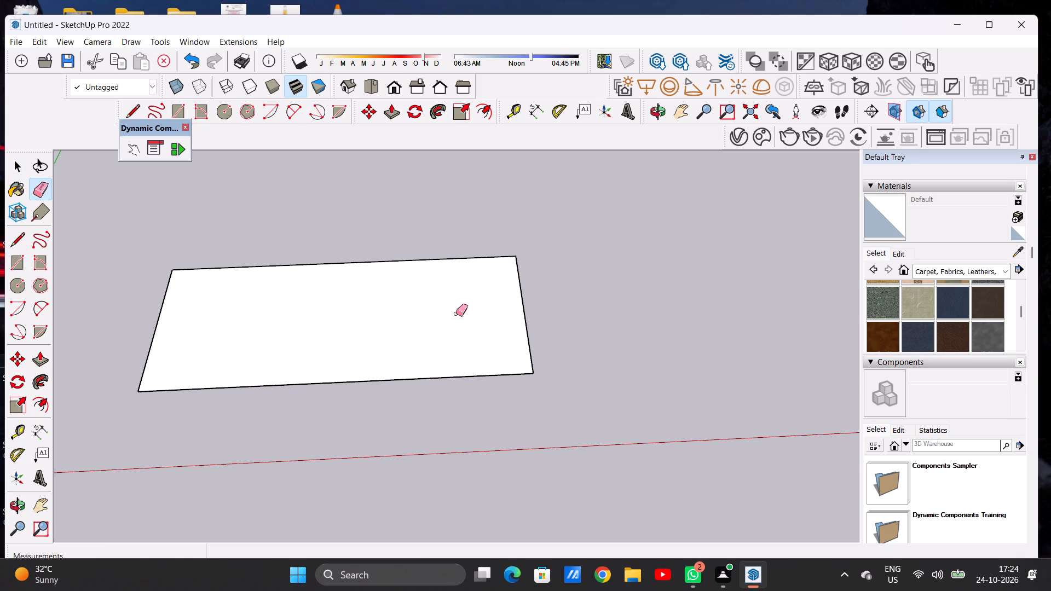
key("space")
Push/Pull the merged base face up 9" to form a slab.
type("P")
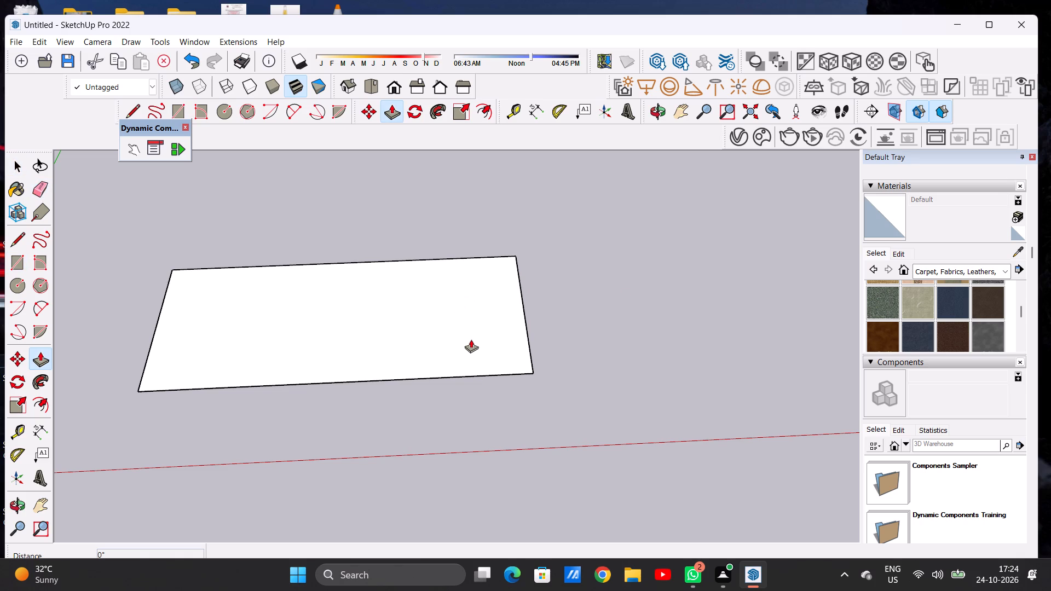
left_click(471, 339)
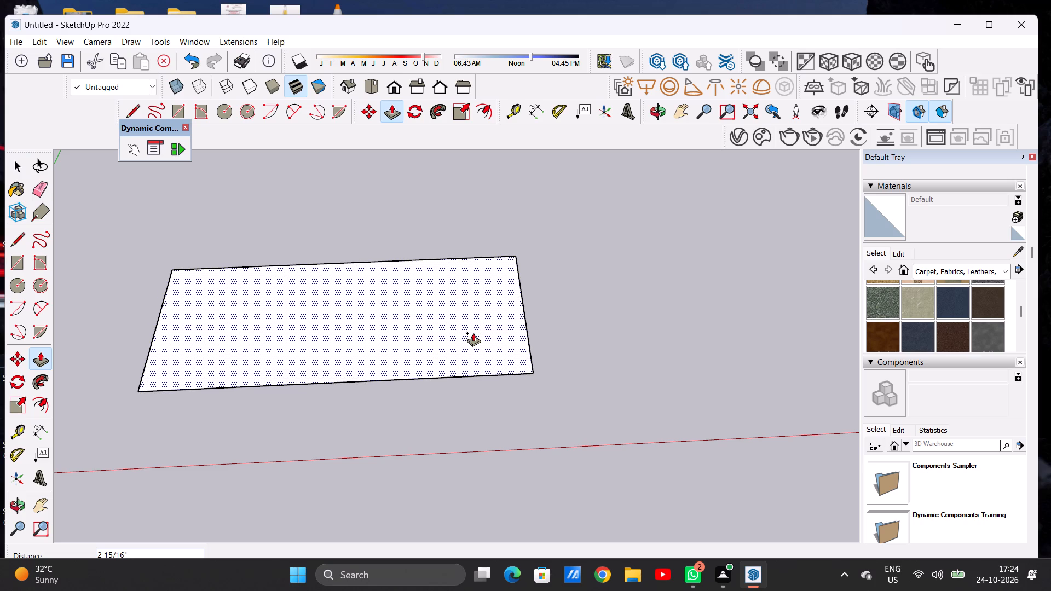
middle_click_drag(478, 332, 489, 302)
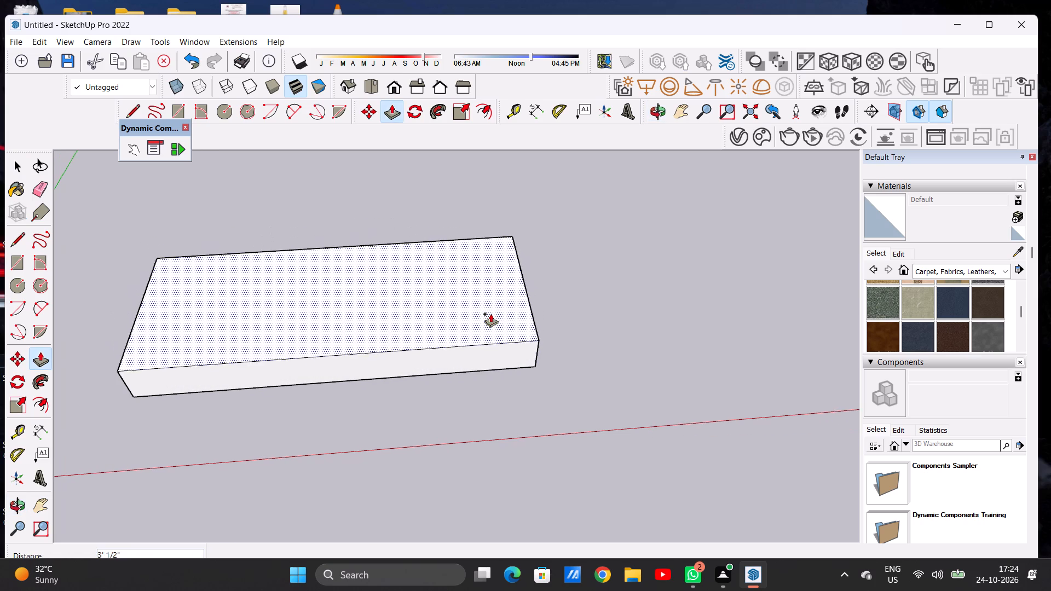
middle_click_drag(503, 346, 516, 275)
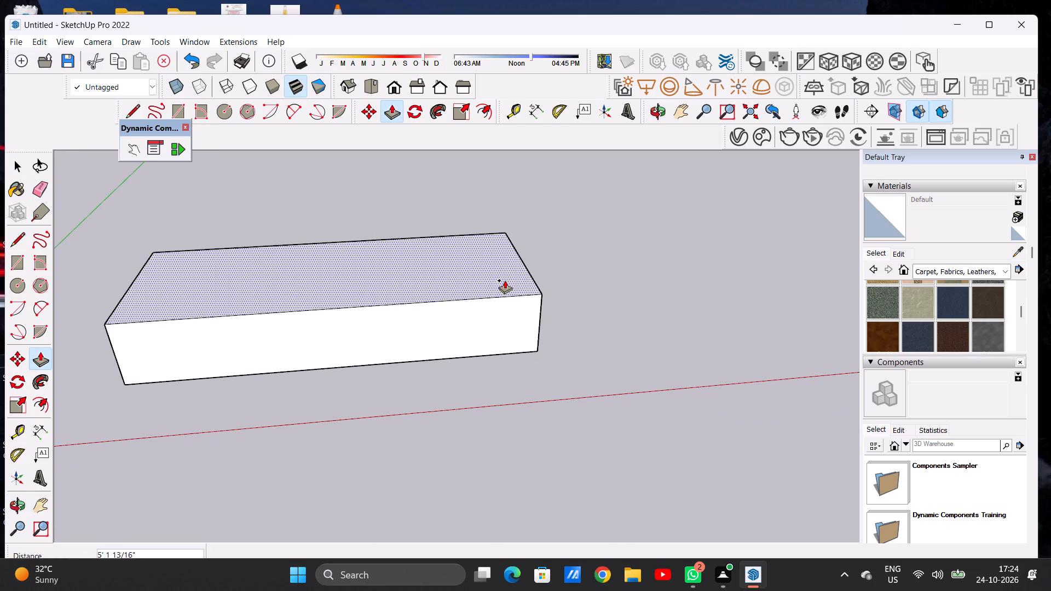
key("9")
key("shift+quotedbl")
key("Return")
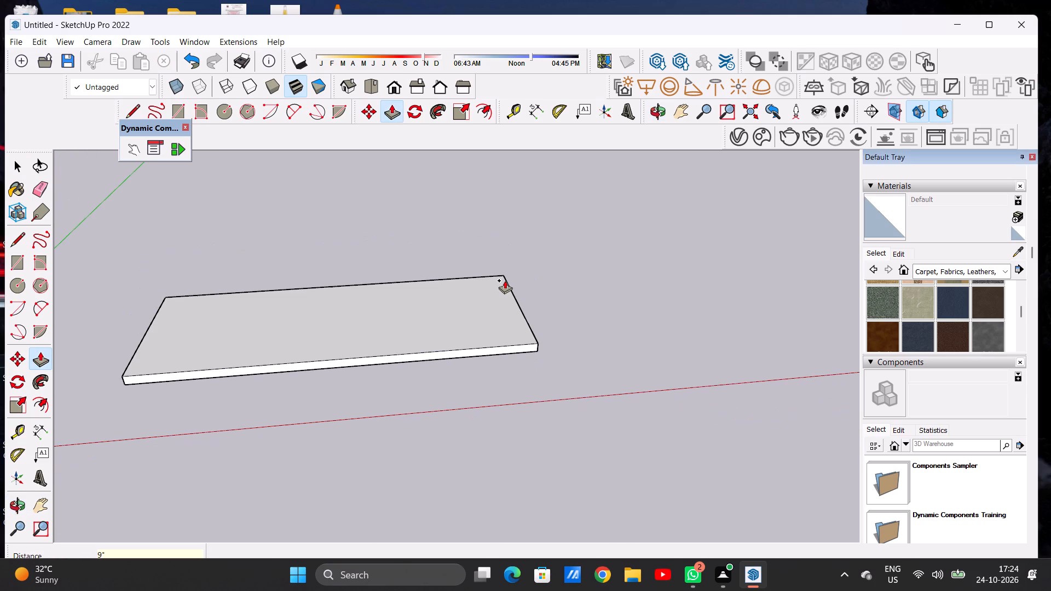
key("space")
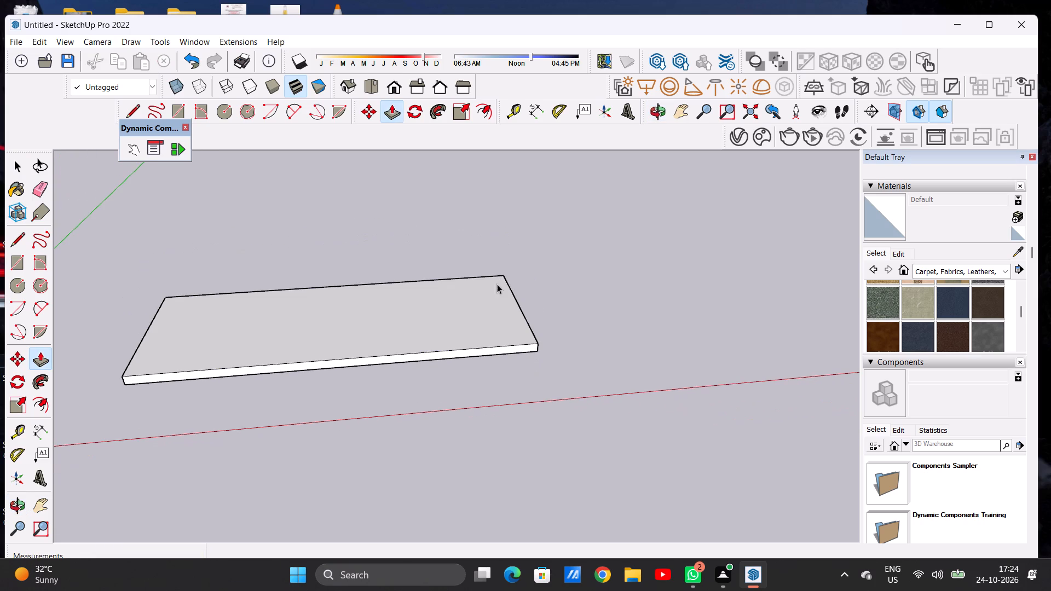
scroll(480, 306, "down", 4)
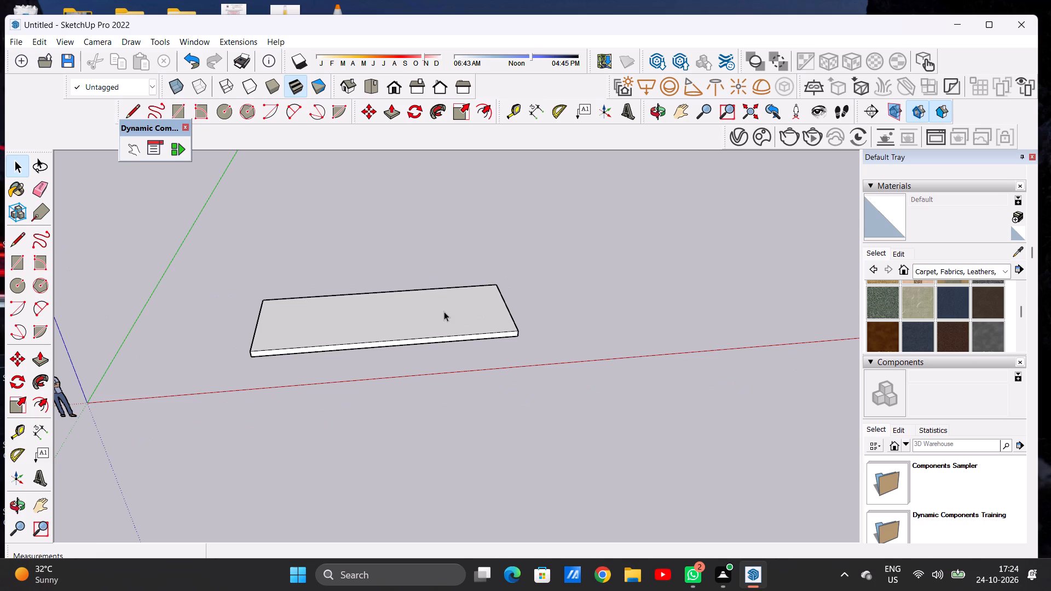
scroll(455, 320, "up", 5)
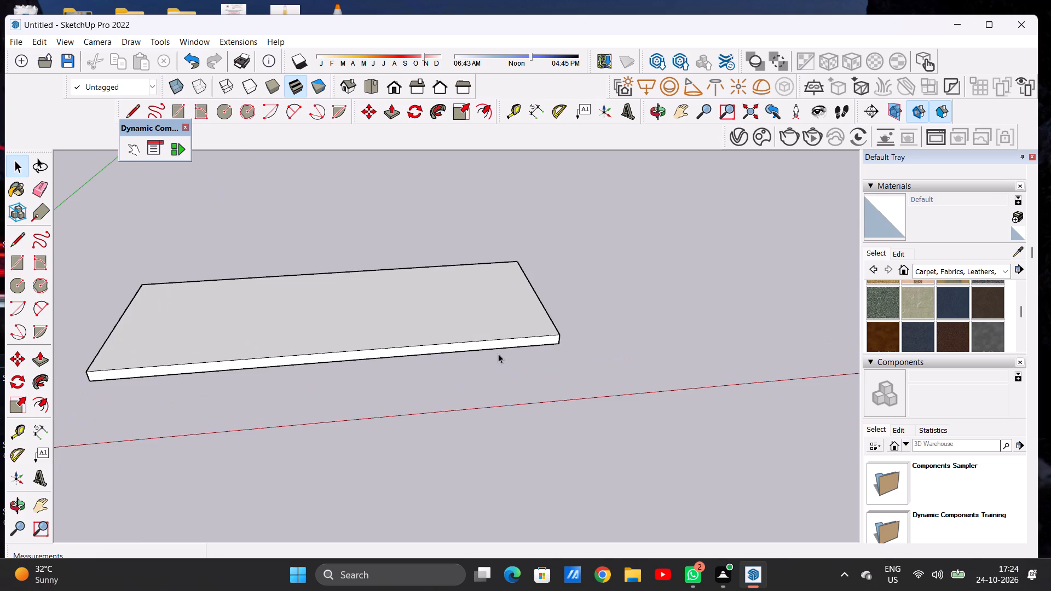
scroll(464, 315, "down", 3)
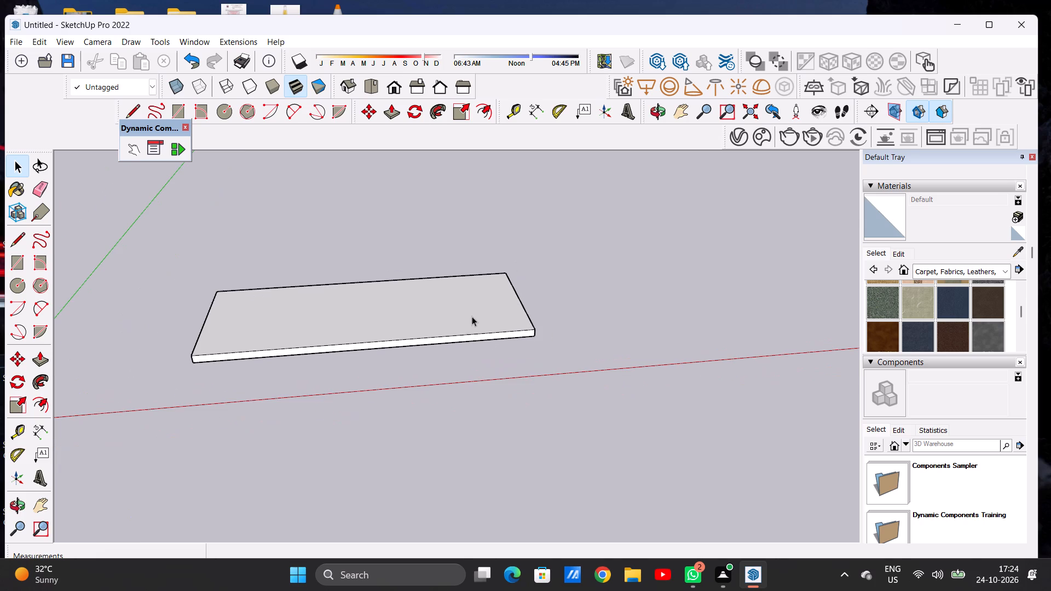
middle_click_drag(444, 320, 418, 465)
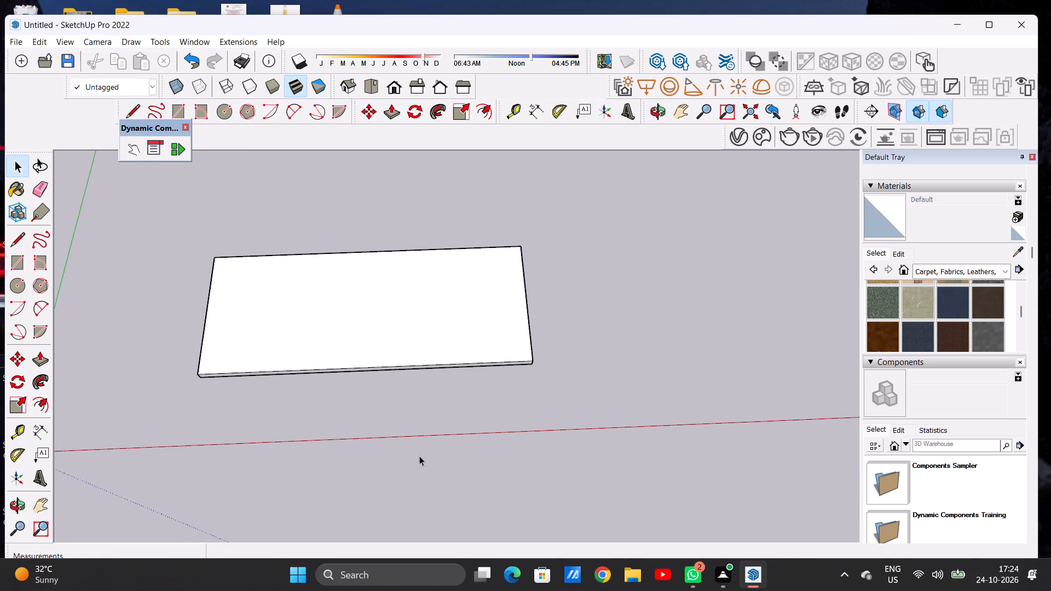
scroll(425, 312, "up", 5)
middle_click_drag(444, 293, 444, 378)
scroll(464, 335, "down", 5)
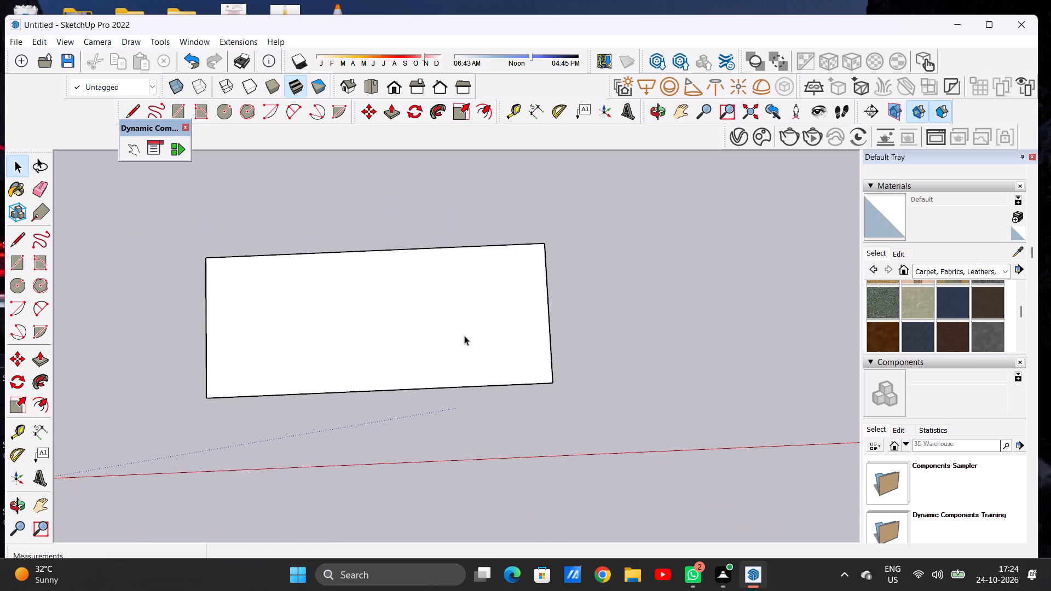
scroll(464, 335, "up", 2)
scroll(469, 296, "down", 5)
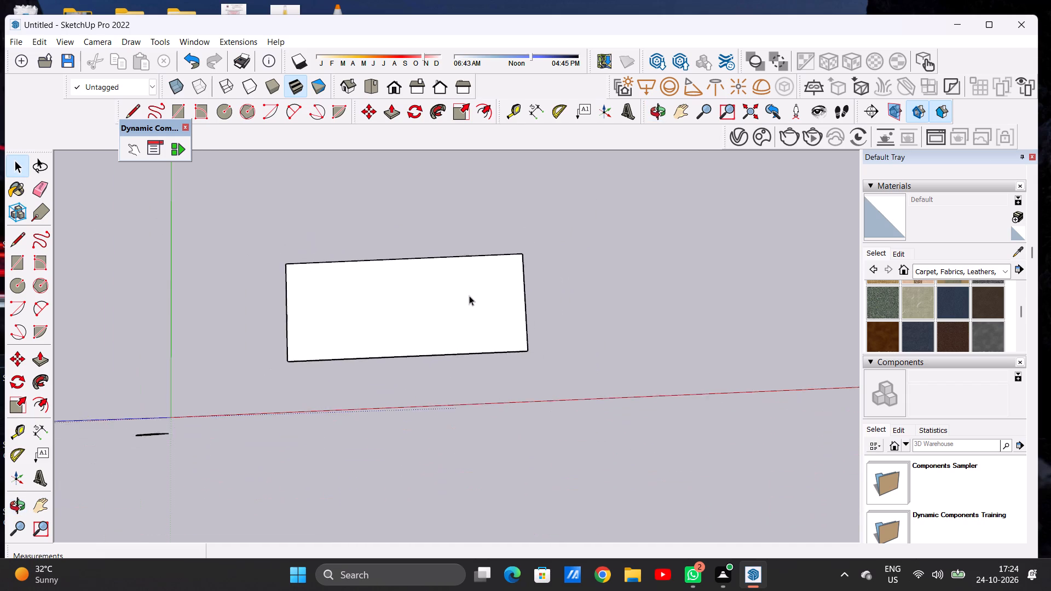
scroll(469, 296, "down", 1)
Push/Pull the slab's long side face farthest from the red axis outward by about 2' 11".
middle_click_drag(546, 282, 254, 230)
scroll(354, 230, "down", 3)
middle_click_drag(599, 282, 409, 158)
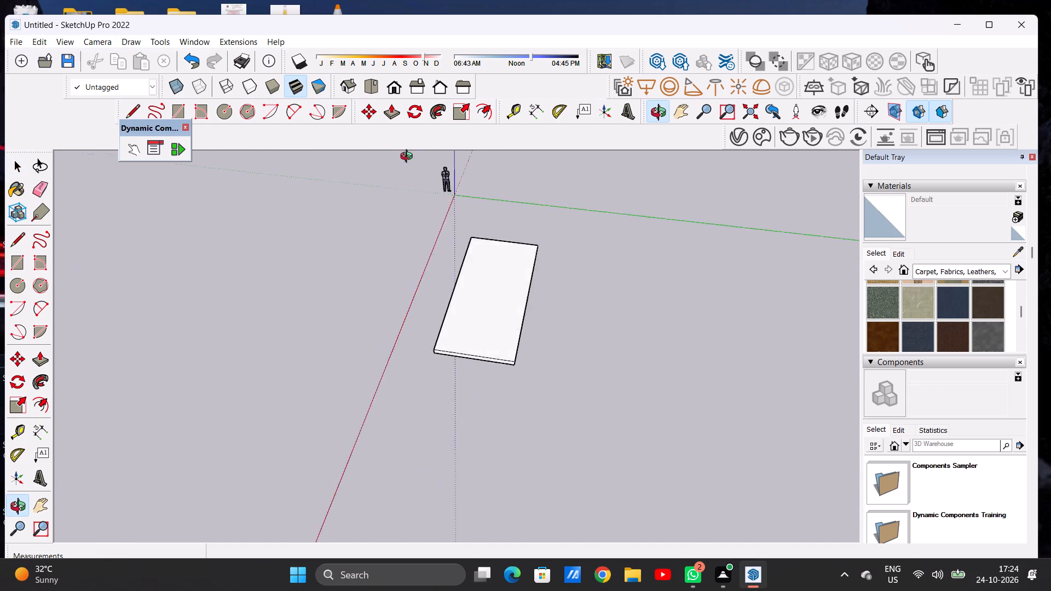
middle_click_drag(409, 158, 367, 120)
scroll(574, 387, "up", 5)
scroll(471, 354, "up", 9)
middle_click_drag(471, 340, 448, 322)
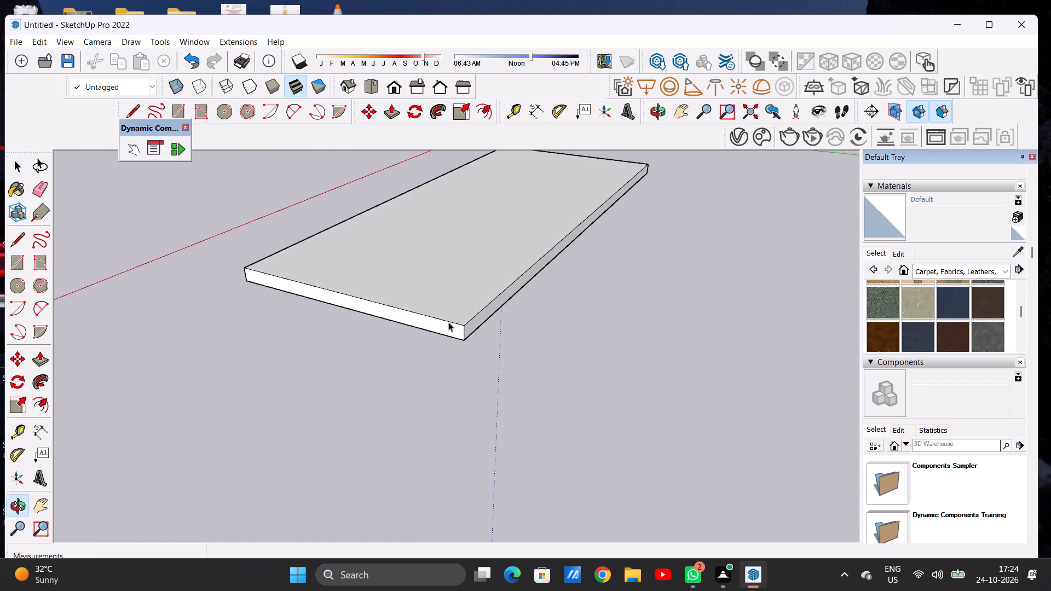
scroll(484, 326, "up", 9)
key("p")
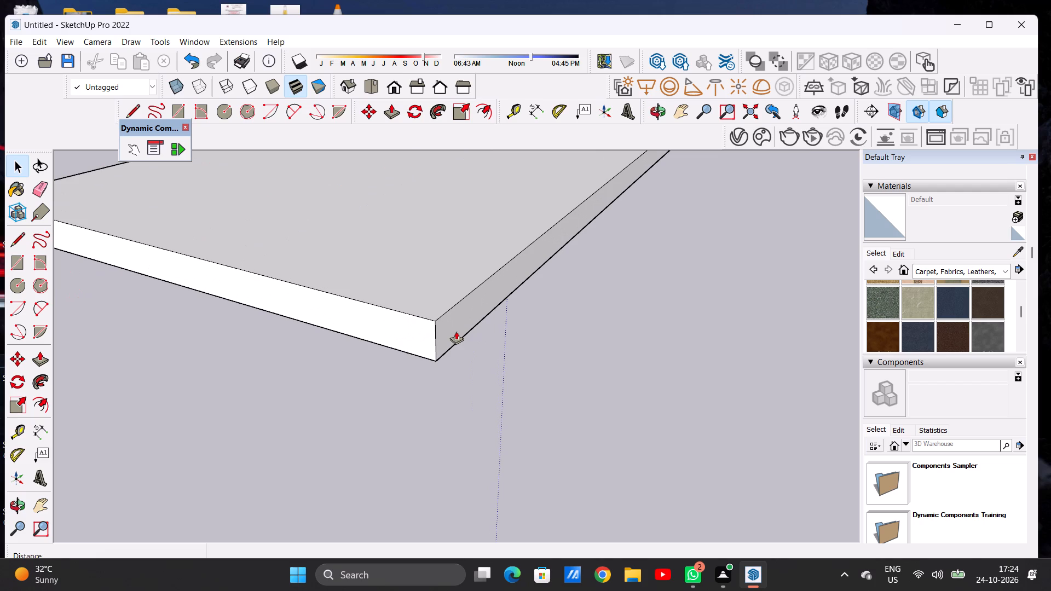
left_click(448, 327)
left_click(626, 354)
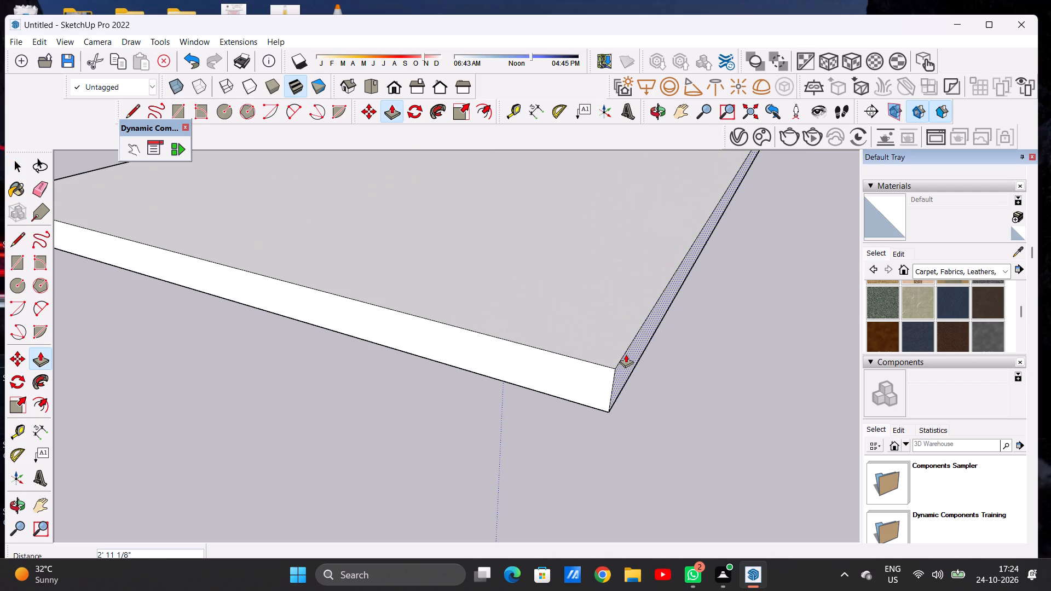
key("space")
Offset the slab's top face outline inward by about 1' 2".
scroll(414, 300, "down", 5)
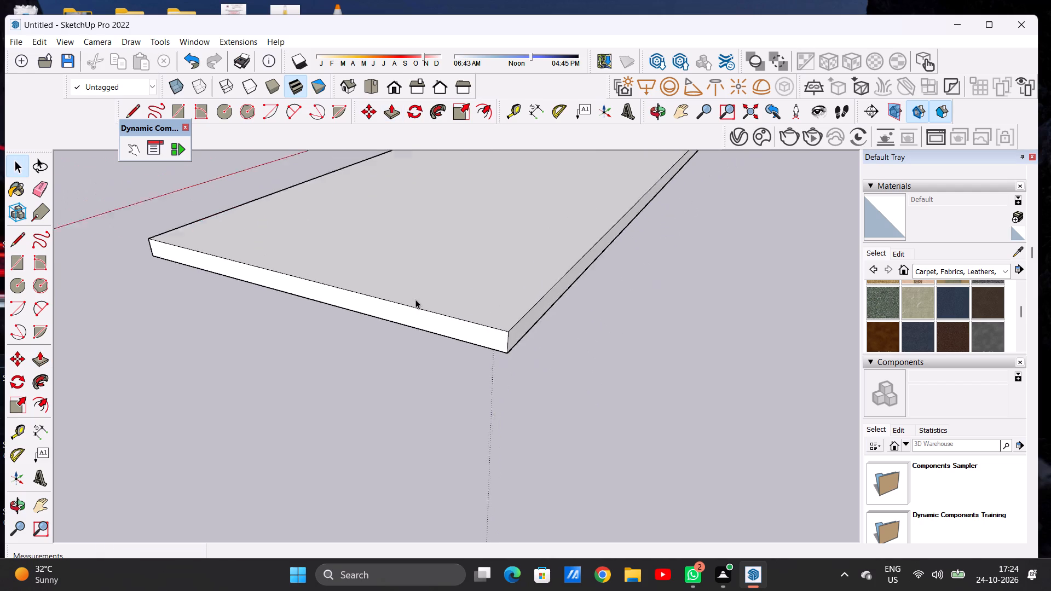
scroll(415, 299, "down", 20)
scroll(415, 299, "down", 1)
middle_click_drag(389, 284, 626, 284)
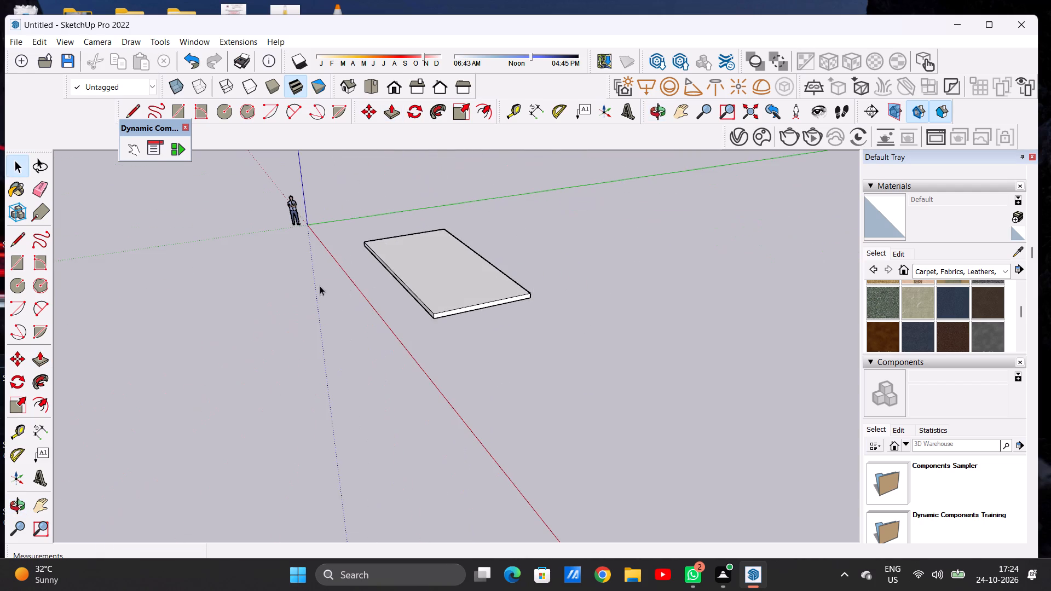
middle_click_drag(355, 296, 669, 407)
scroll(522, 316, "up", 5)
middle_click_drag(449, 288, 438, 318)
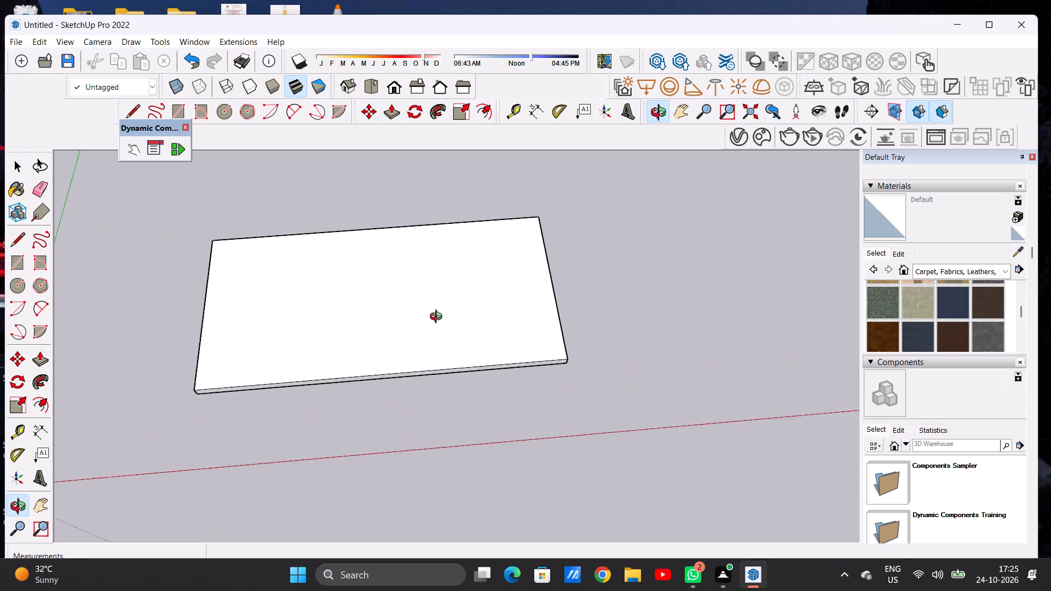
middle_click_drag(438, 318, 431, 398)
scroll(435, 366, "down", 2)
scroll(444, 294, "up", 3)
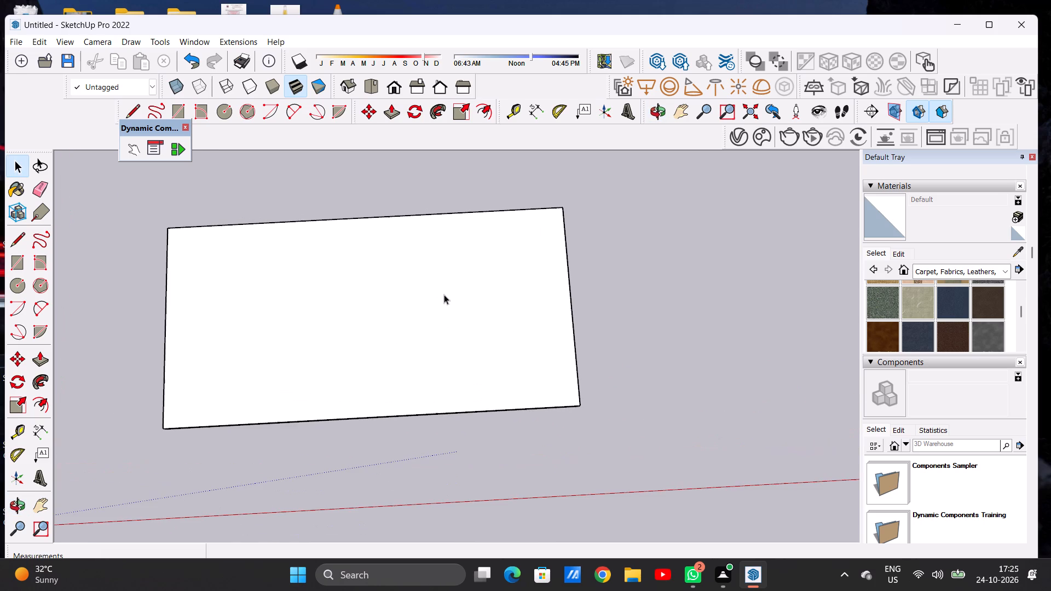
type("OF")
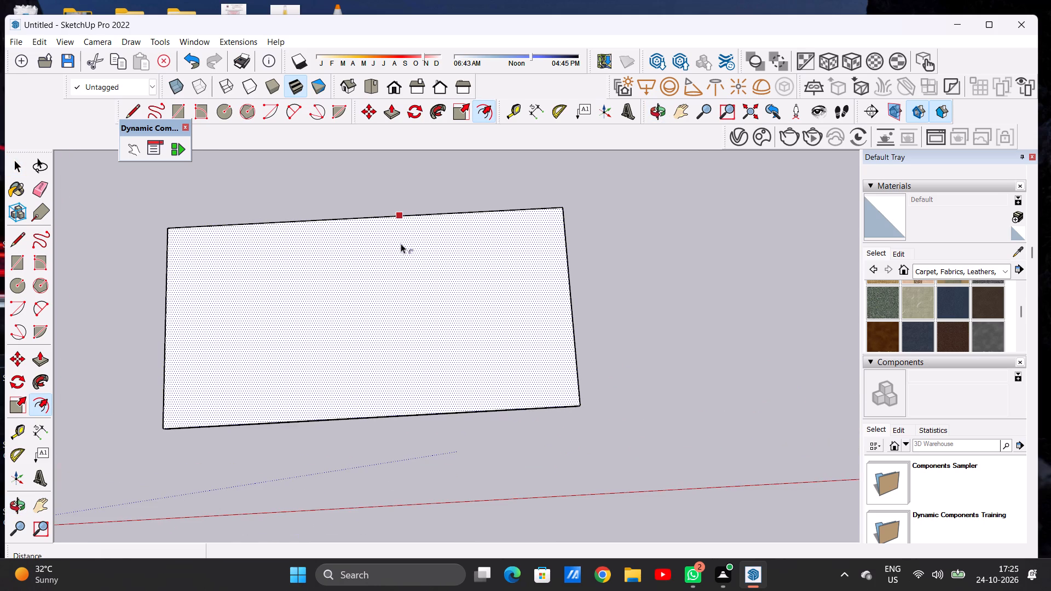
left_click(399, 242)
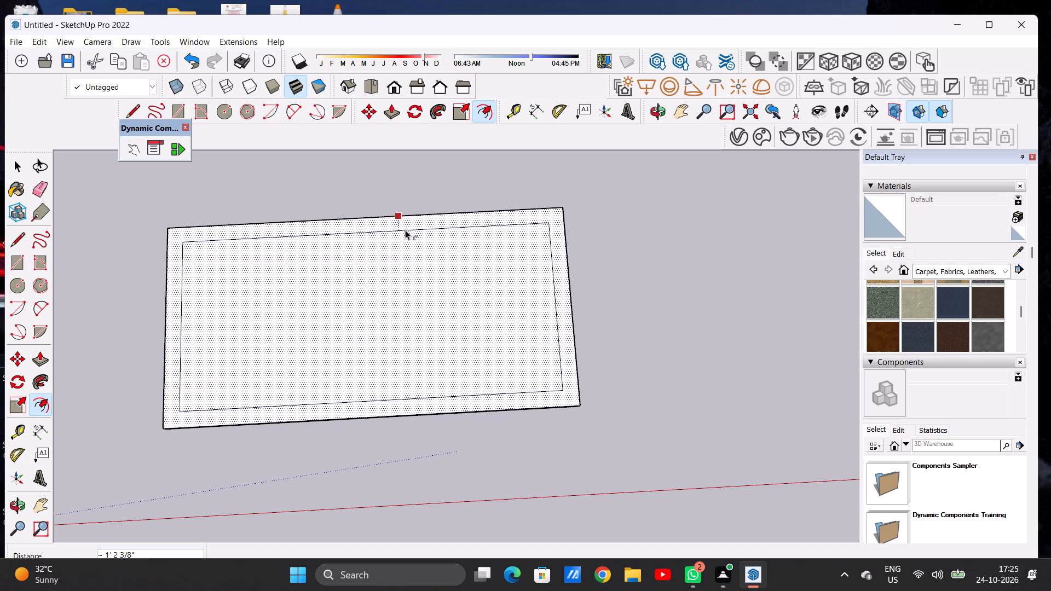
left_click(405, 230)
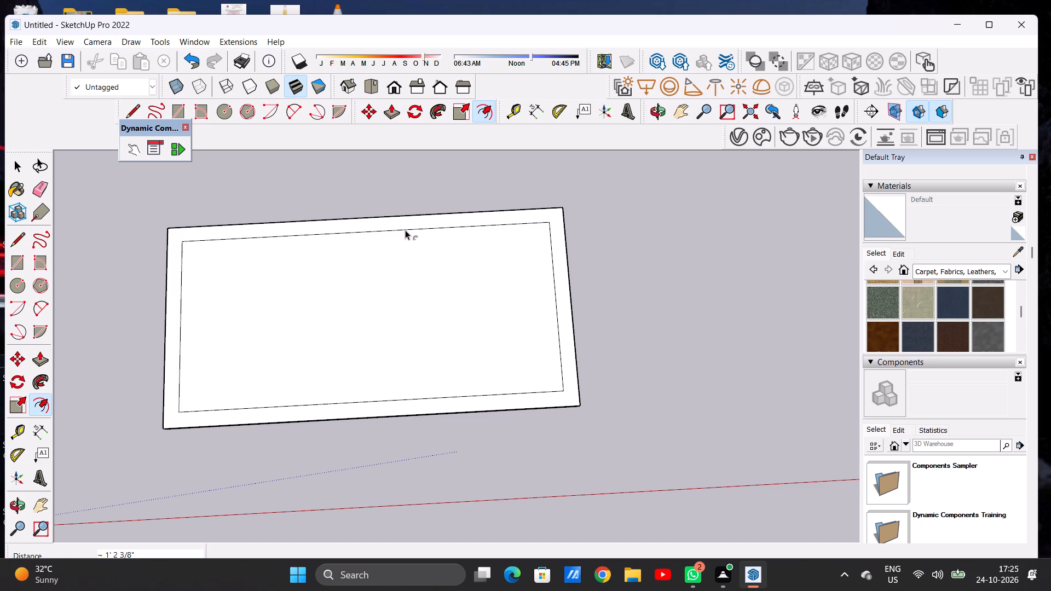
key("space")
Draw a lengthwise line about 29' 10" long, parallel to the red axis, across the middle of the inner rectangle.
scroll(426, 238, "down", 5)
middle_click_drag(417, 284, 408, 266)
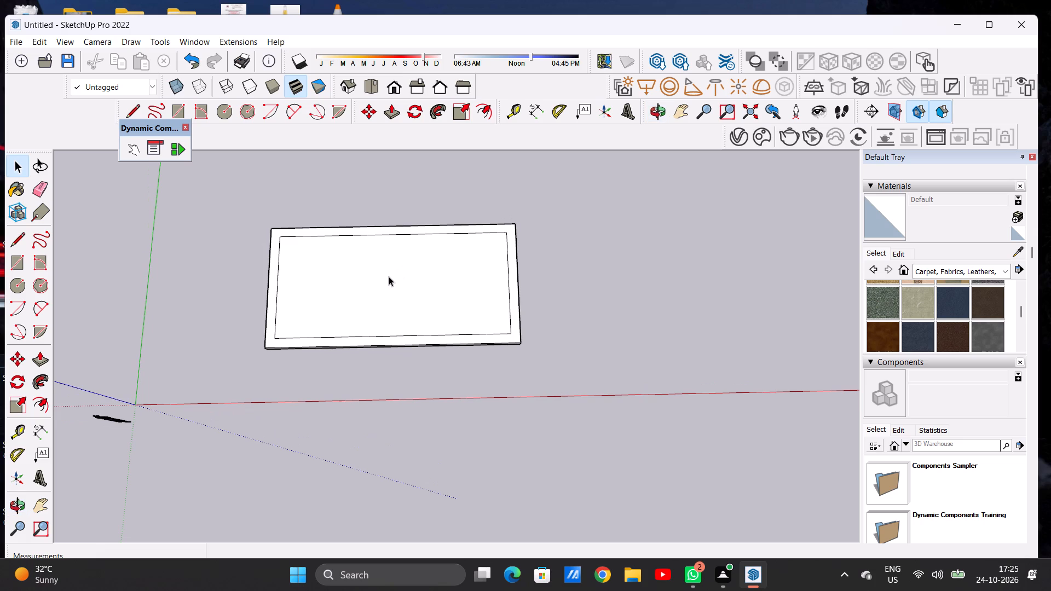
scroll(374, 361, "up", 5)
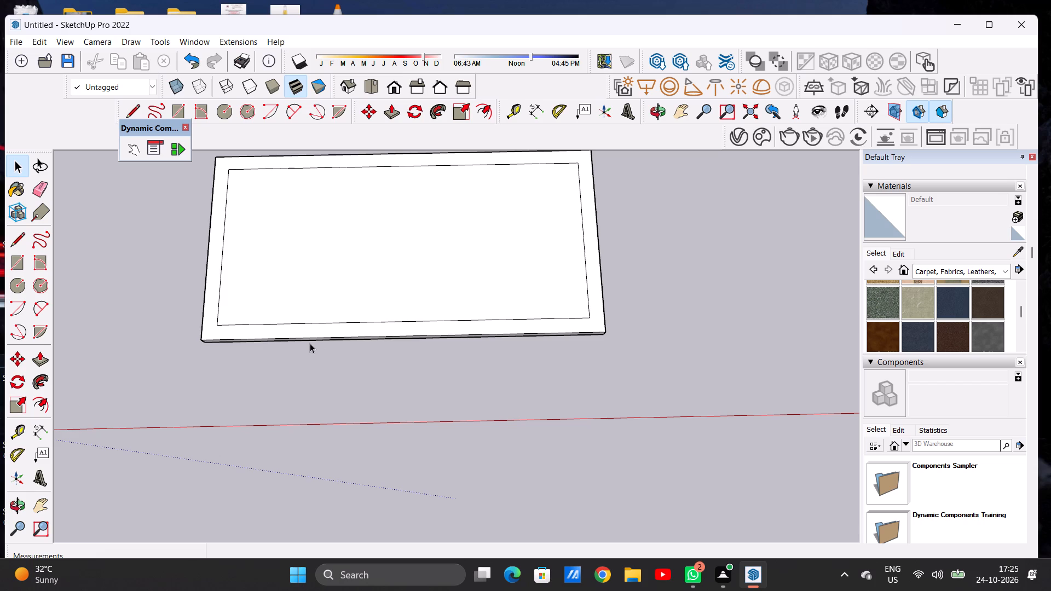
scroll(291, 336, "down", 4)
scroll(340, 265, "up", 4)
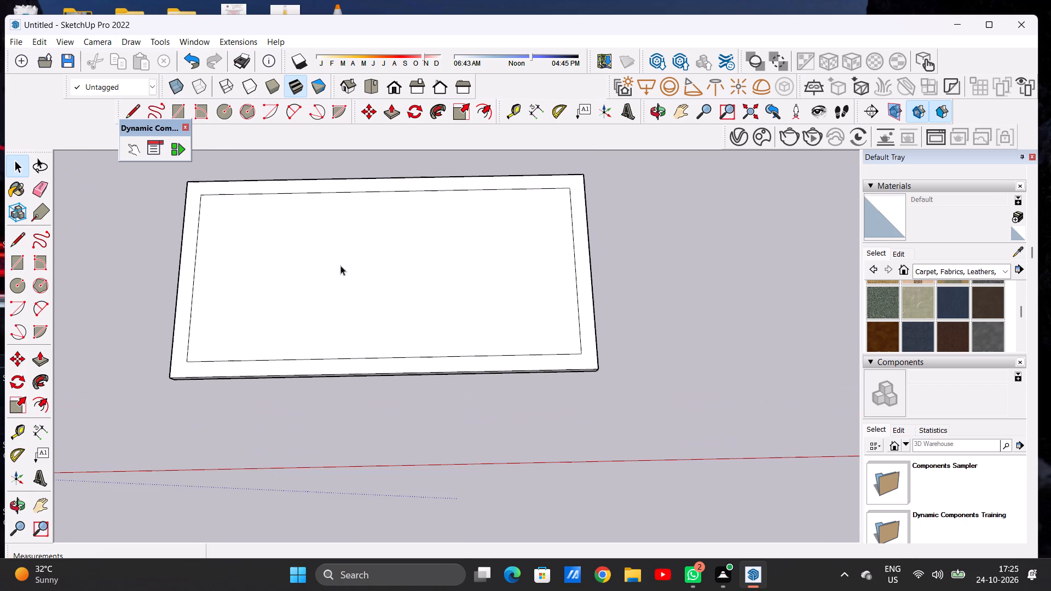
key("l")
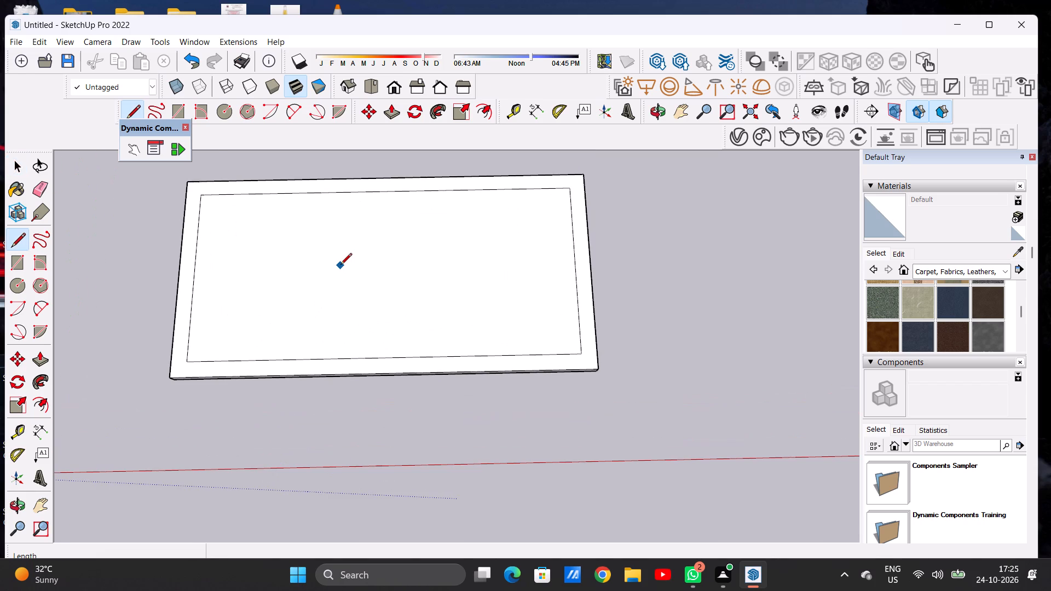
left_click(193, 285)
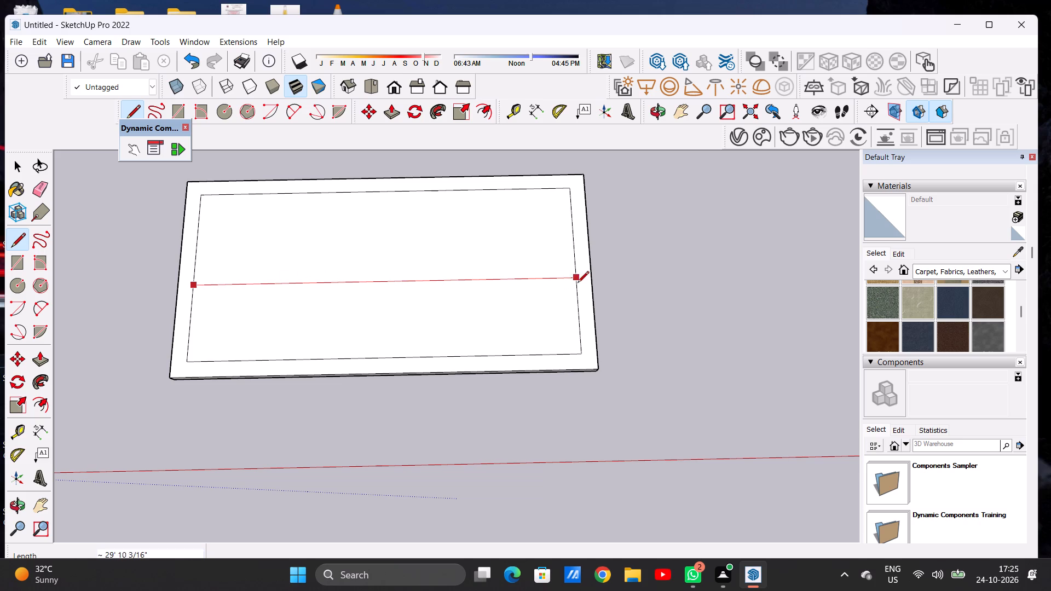
left_click(575, 278)
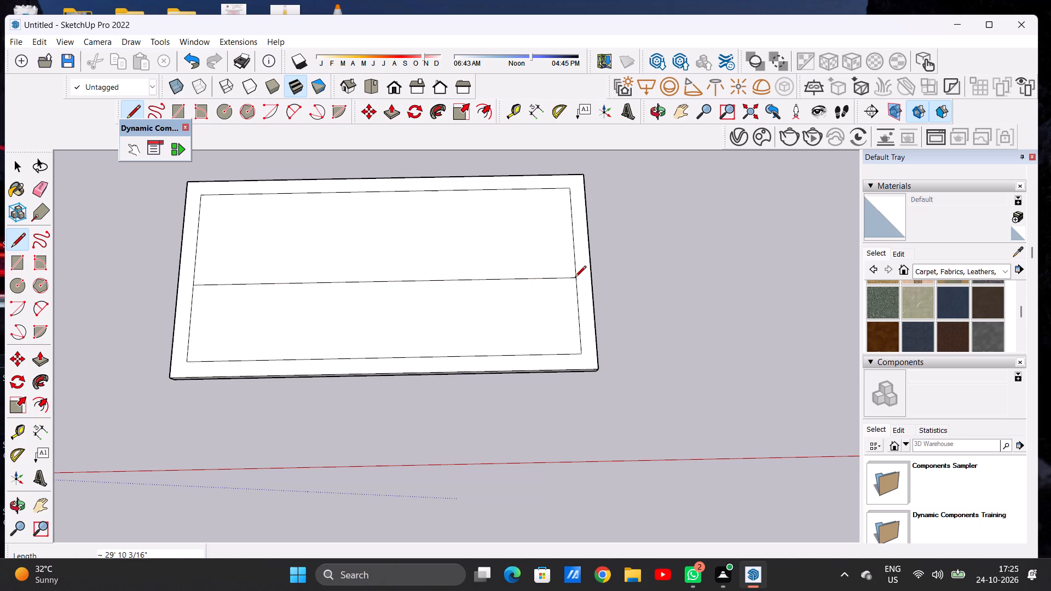
Draw a second parallel line about 29' 10" long across the inner rectangle, slightly closer to the red axis than the first.
scroll(552, 283, "up", 3)
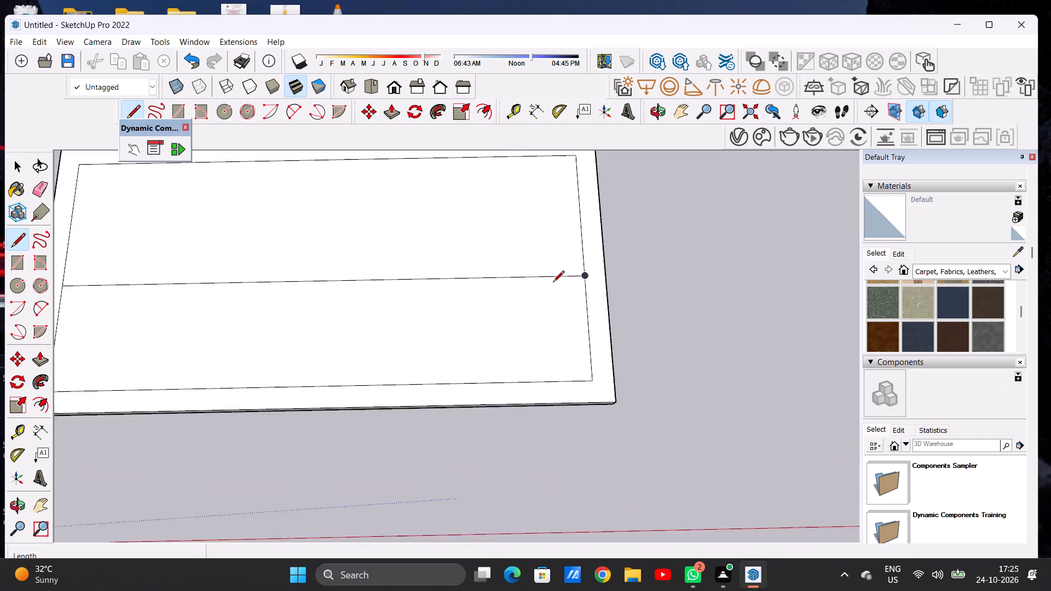
scroll(553, 283, "up", 2)
scroll(542, 290, "down", 6)
scroll(224, 297, "up", 5)
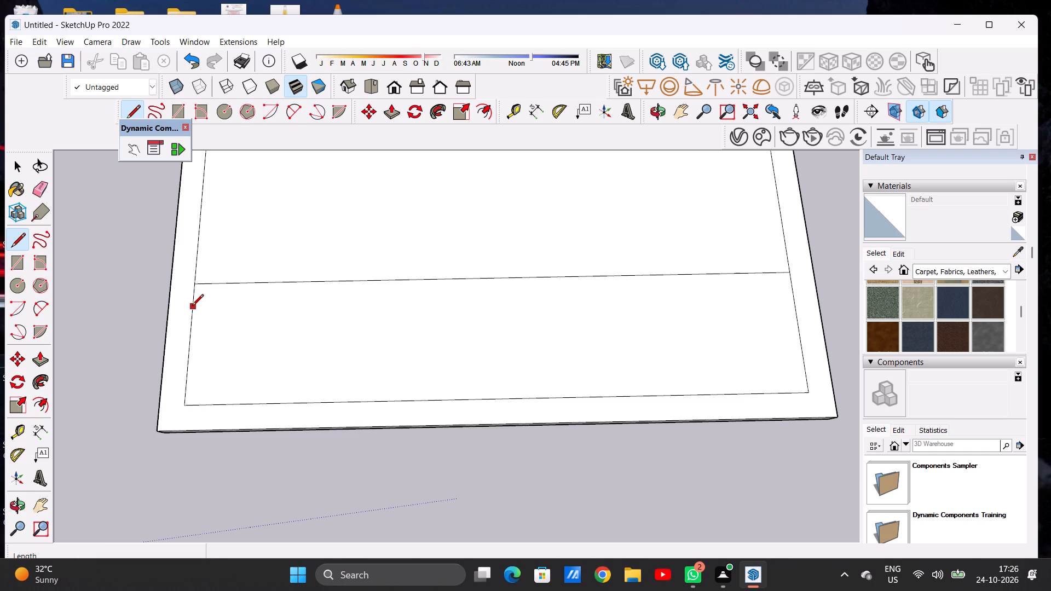
left_click(193, 305)
scroll(239, 308, "down", 6)
scroll(466, 324, "up", 6)
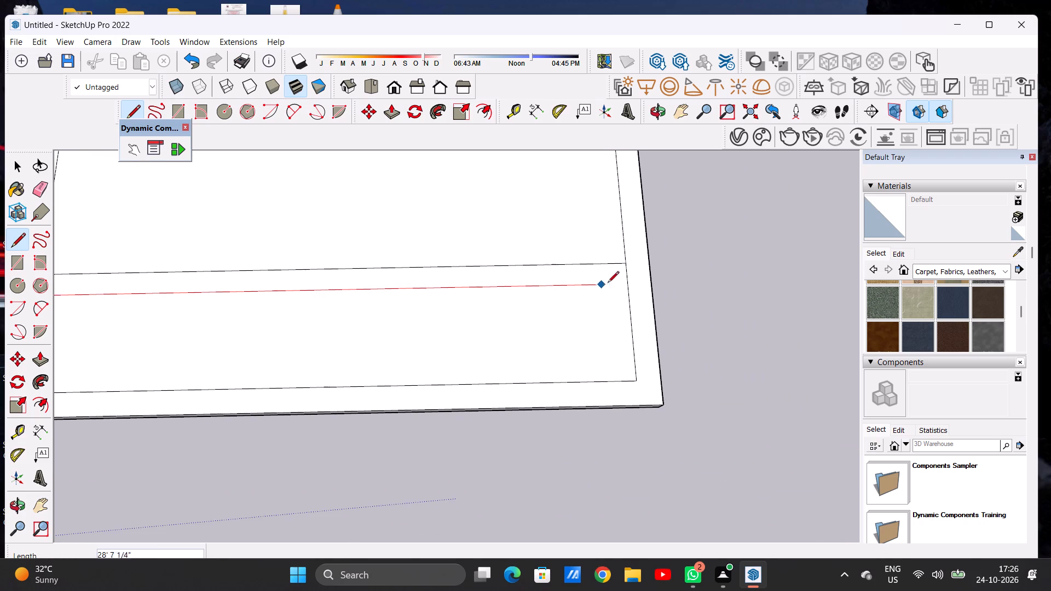
left_click(627, 280)
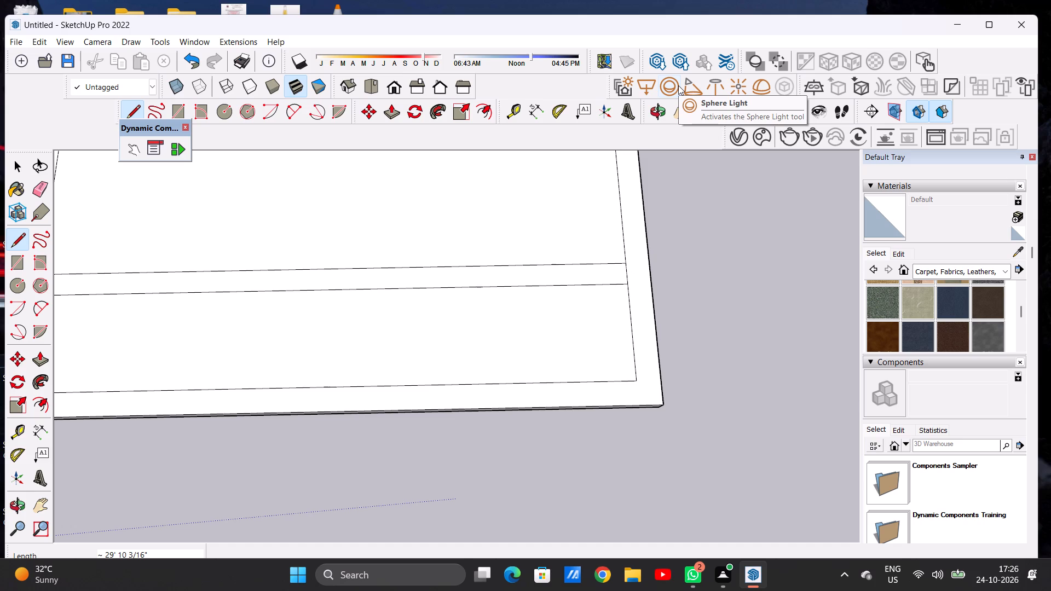
scroll(437, 269, "down", 12)
scroll(541, 291, "up", 1)
scroll(541, 291, "down", 1)
scroll(541, 291, "up", 2)
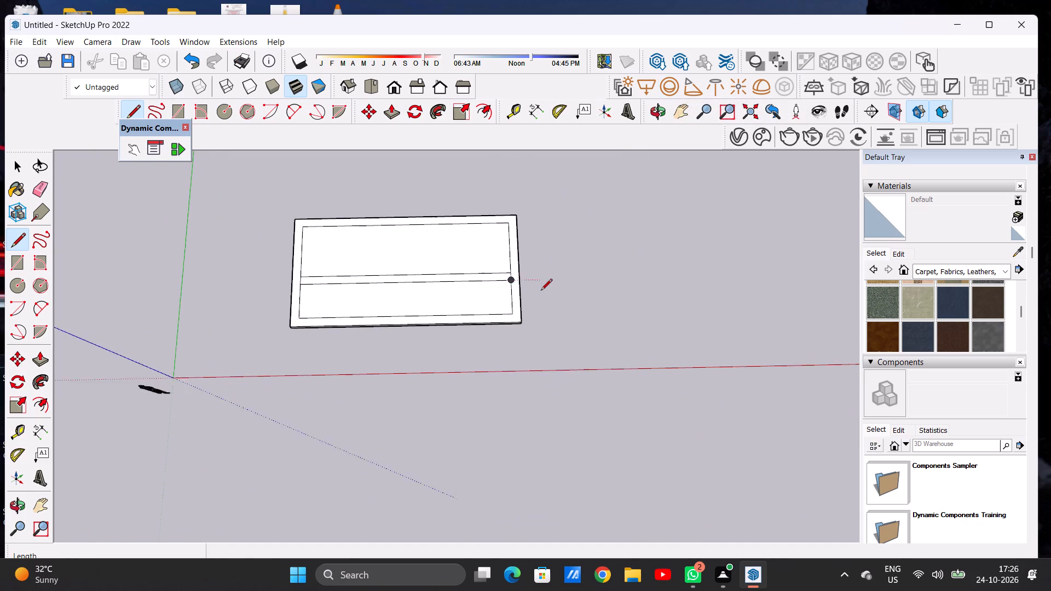
scroll(541, 291, "up", 3)
key("space")
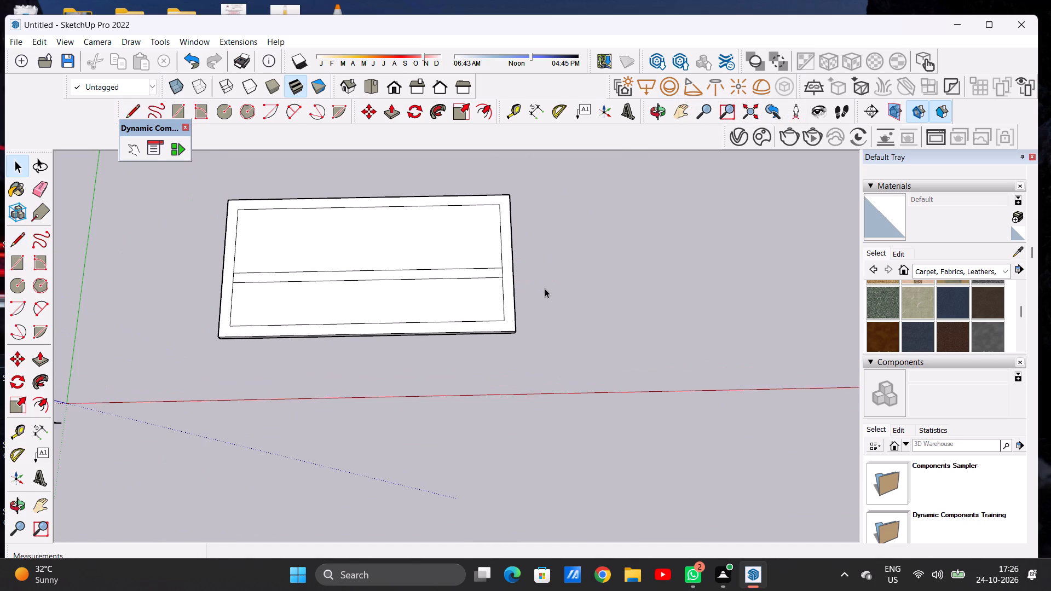
Extend the dividing line nearer the red axis from the inner outline to the slab's outer short edge farthest from the origin.
scroll(550, 294, "down", 5)
scroll(504, 270, "up", 5)
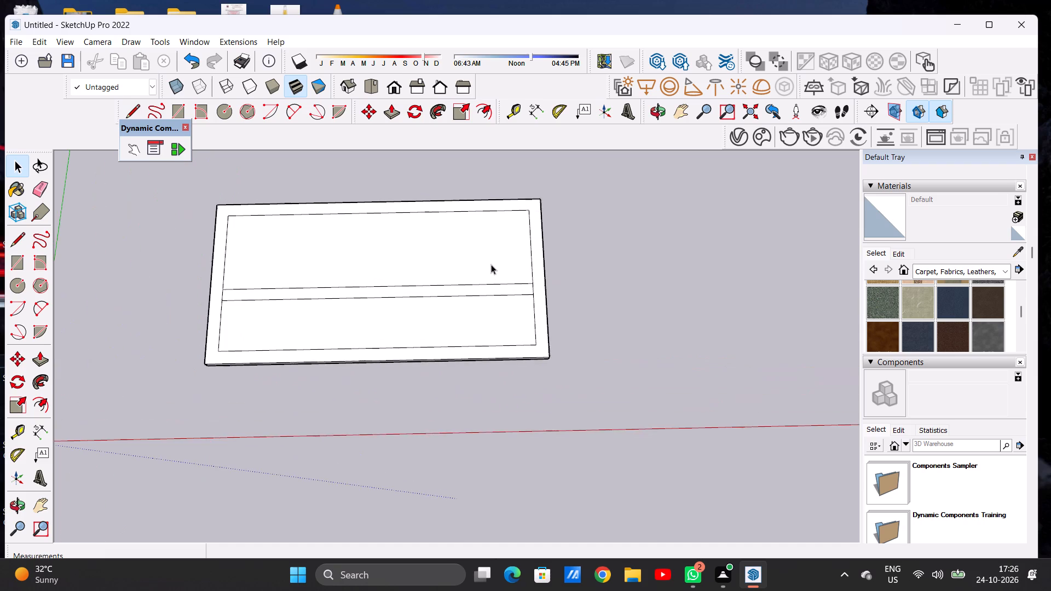
scroll(586, 325, "down", 7)
scroll(603, 325, "up", 11)
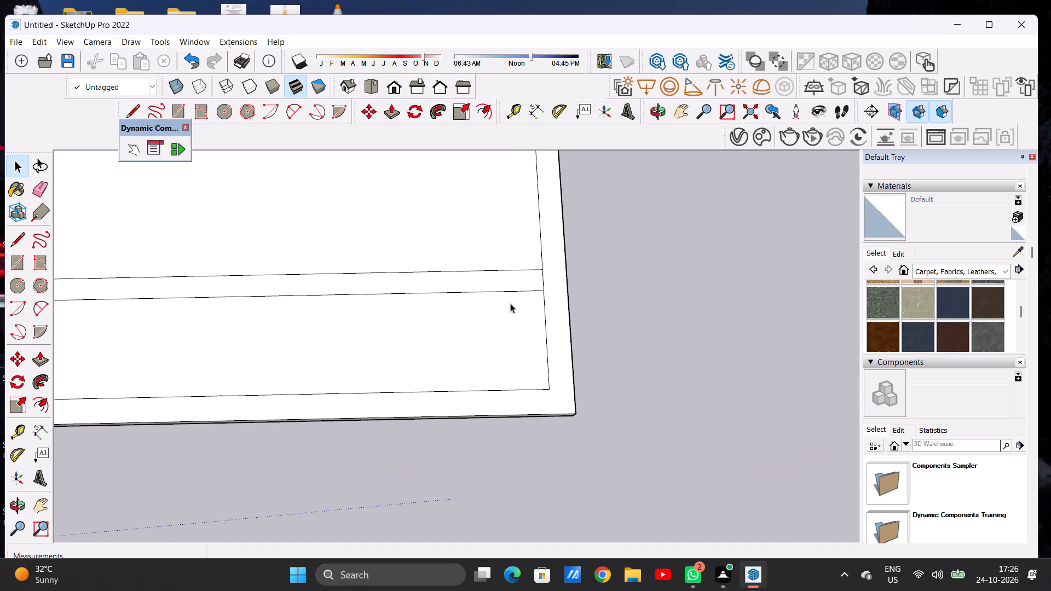
key("l")
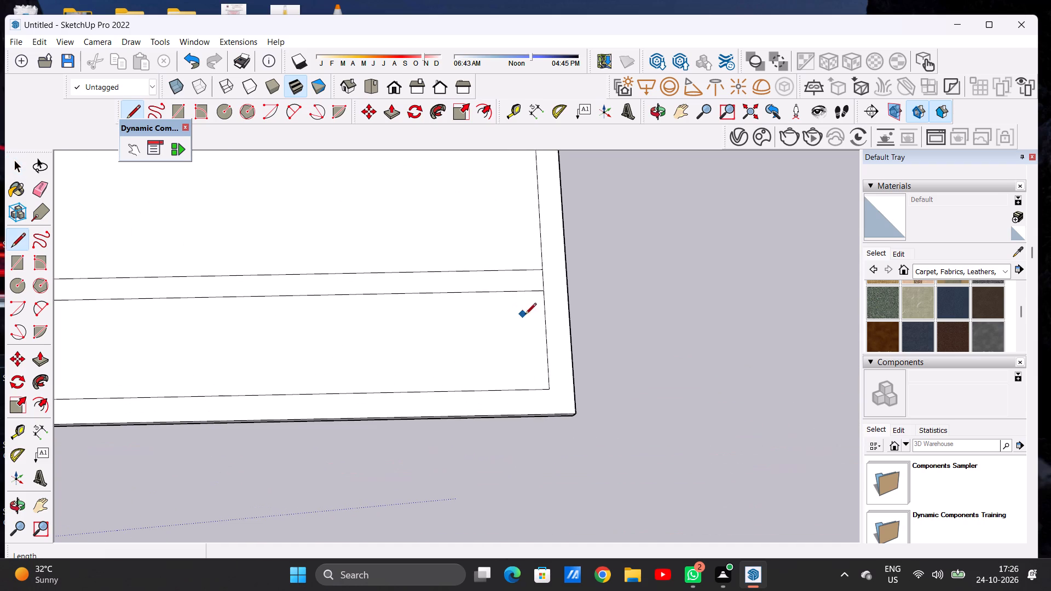
scroll(530, 310, "up", 10)
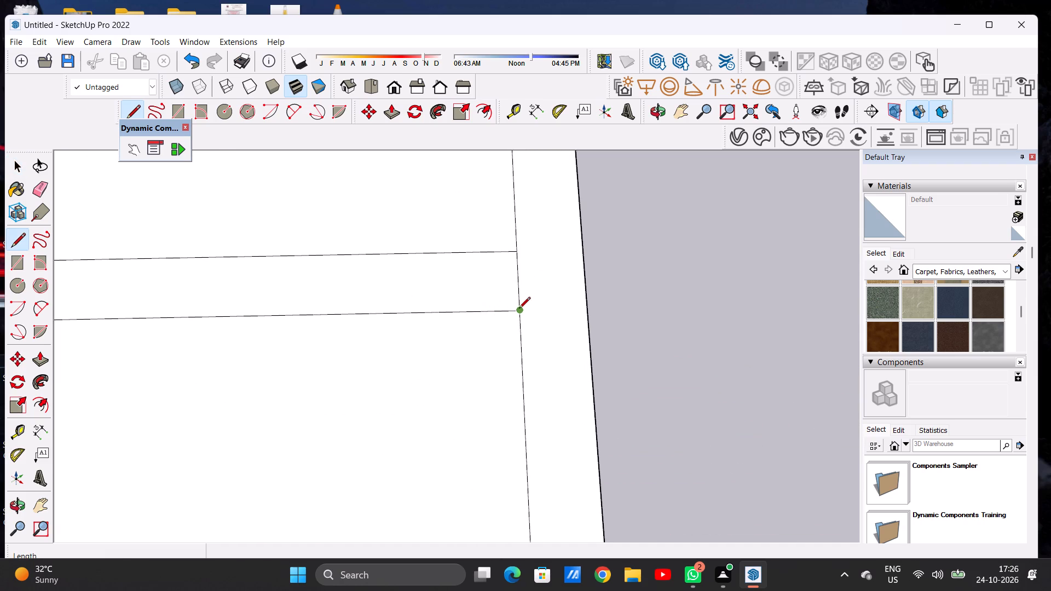
left_click(519, 309)
left_click(586, 308)
scroll(656, 308, "down", 7)
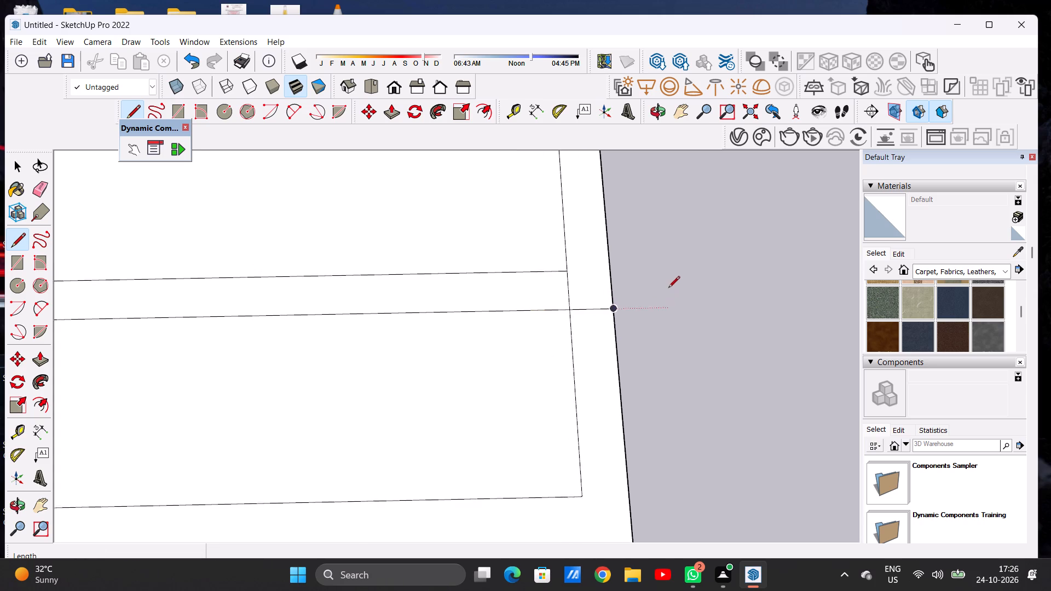
Extend the same dividing line at its opposite end from the inner outline to the slab's outer short edge nearest the green axis.
scroll(667, 299, "up", 1)
scroll(667, 299, "down", 13)
scroll(673, 294, "up", 1)
scroll(674, 290, "down", 11)
scroll(198, 293, "up", 14)
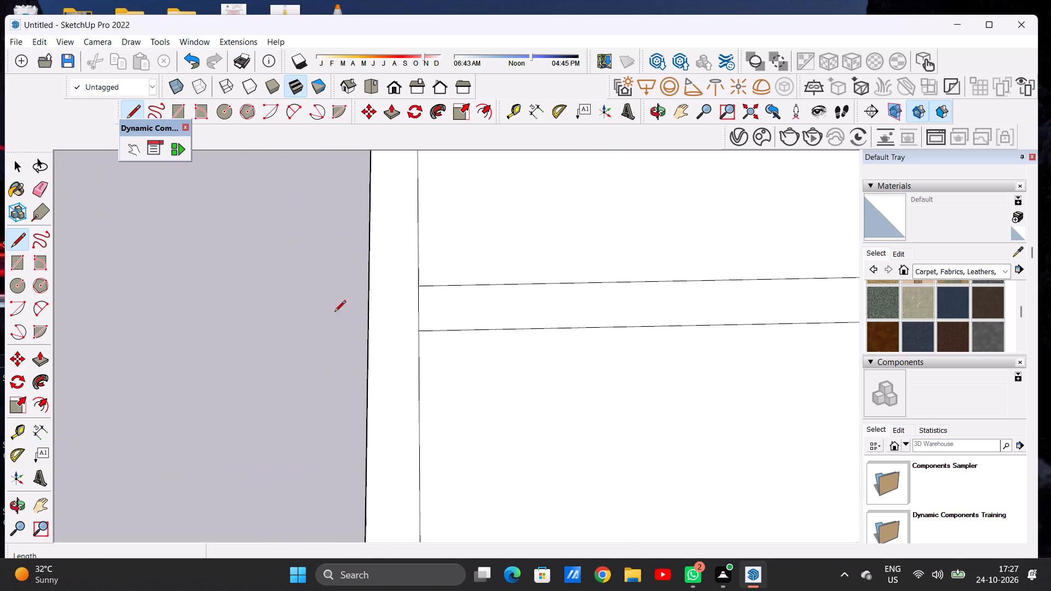
scroll(334, 312, "up", 8)
left_click(420, 346)
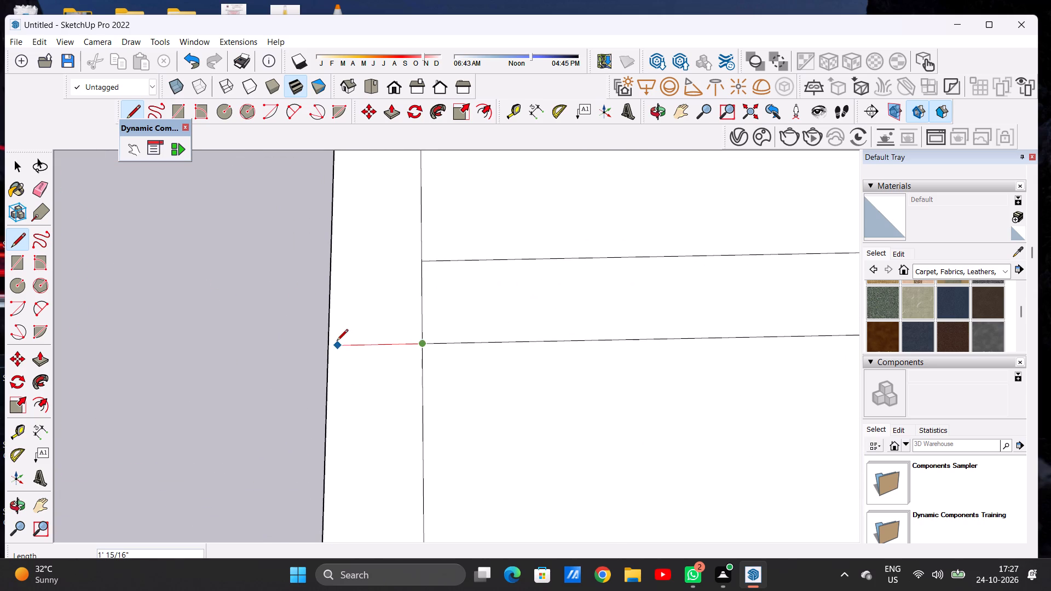
left_click(330, 340)
key("space")
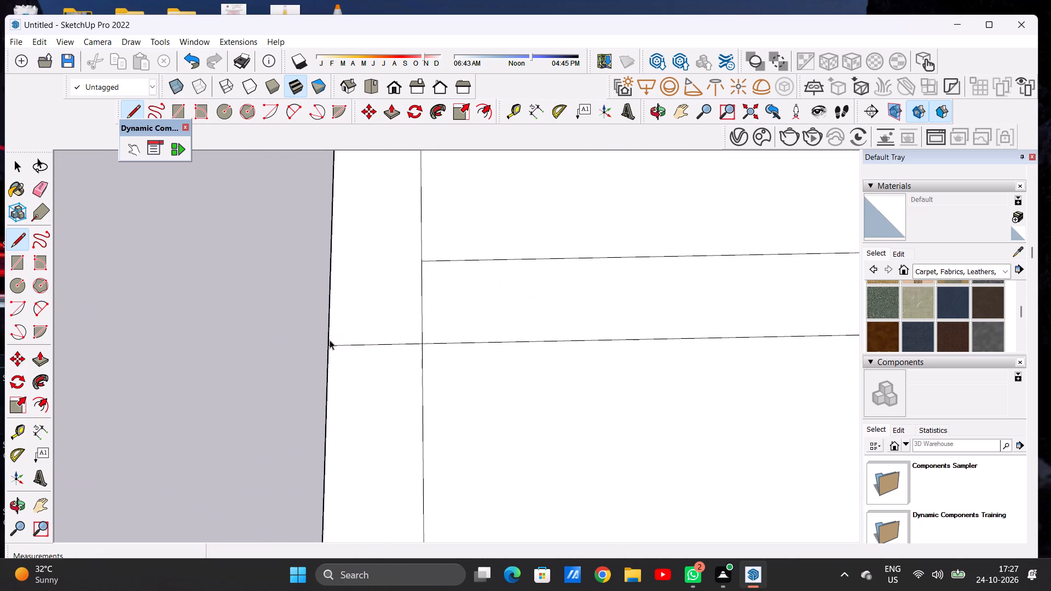
Examine the slab's top face from several angles, checking the inset outline and the lengthwise dividing lines.
scroll(307, 326, "down", 7)
scroll(307, 329, "up", 1)
scroll(307, 329, "down", 3)
scroll(269, 396, "down", 4)
scroll(270, 404, "up", 1)
scroll(273, 405, "down", 12)
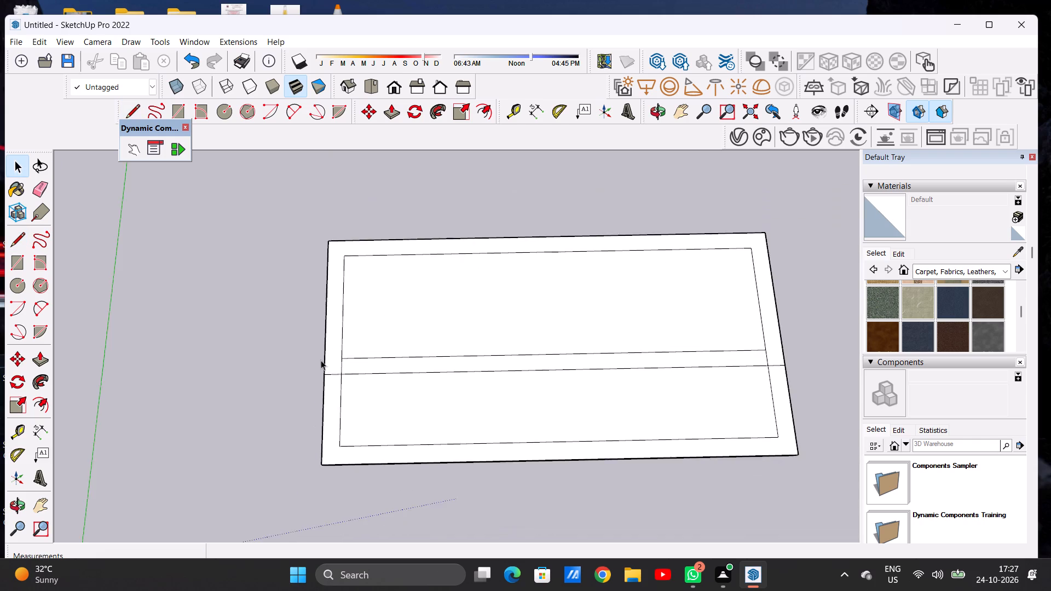
scroll(321, 360, "down", 10)
middle_click_drag(474, 361, 473, 289)
scroll(474, 305, "up", 8)
scroll(590, 402, "down", 4)
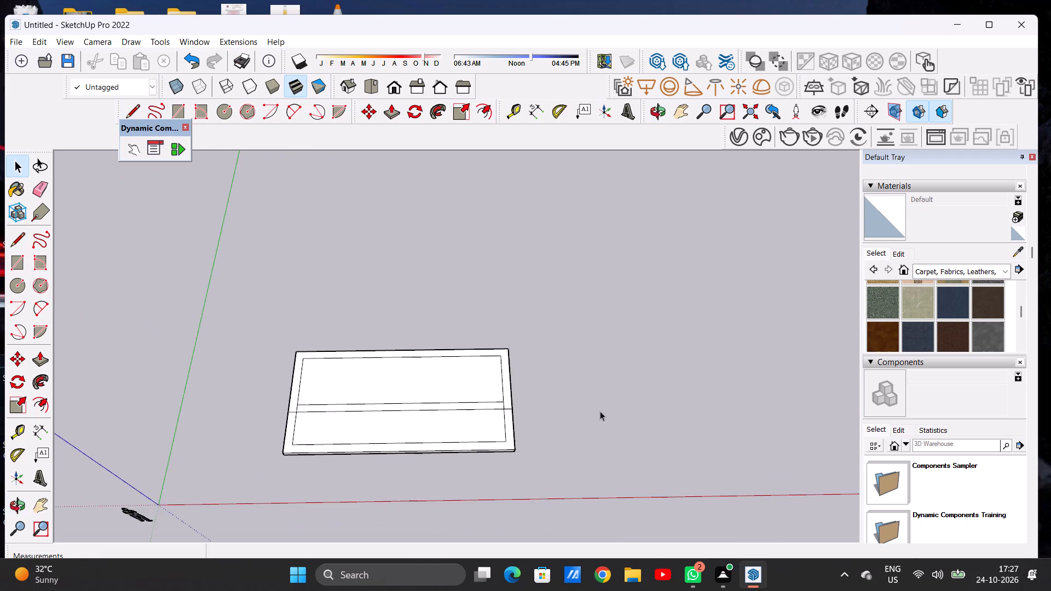
scroll(600, 411, "down", 2)
scroll(375, 433, "up", 6)
scroll(373, 426, "down", 1)
scroll(371, 422, "up", 1)
middle_click_drag(483, 433, 442, 395)
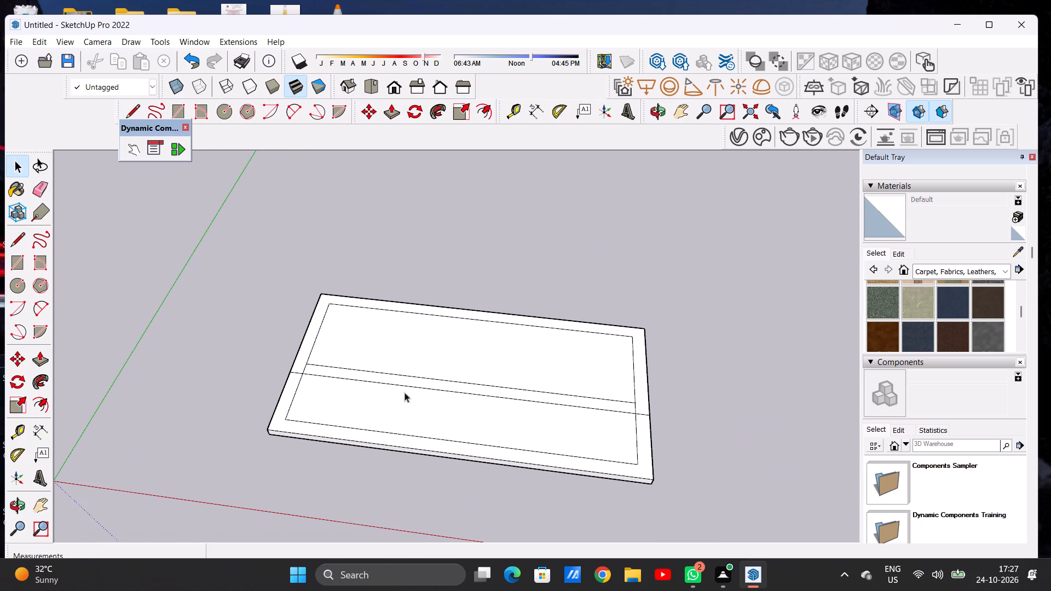
scroll(412, 362, "down", 5)
scroll(535, 350, "up", 5)
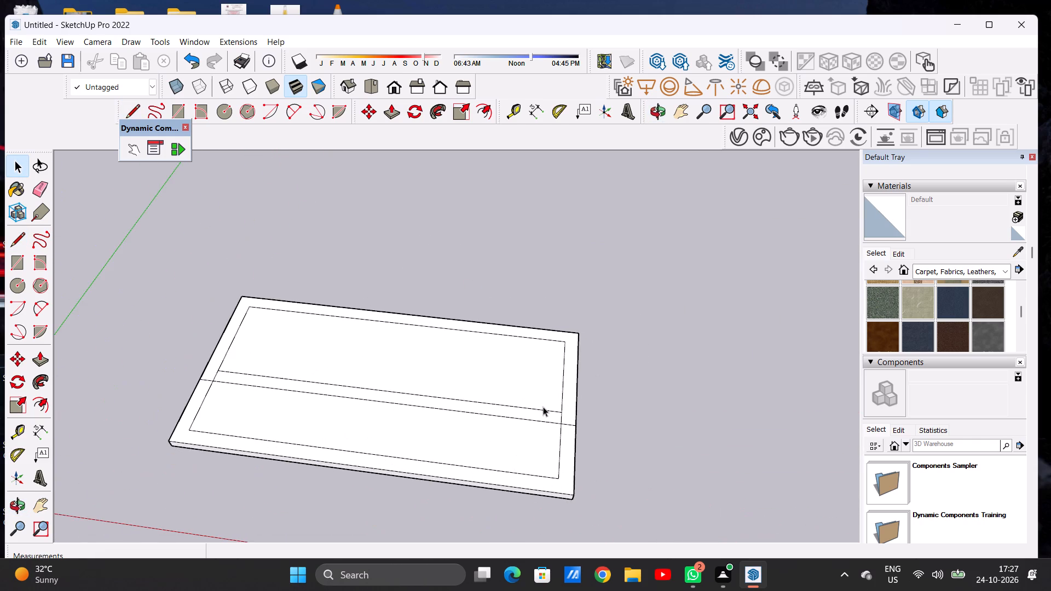
middle_click_drag(543, 407, 598, 393)
middle_click_drag(582, 395, 541, 383)
scroll(559, 386, "up", 2)
scroll(560, 386, "down", 5)
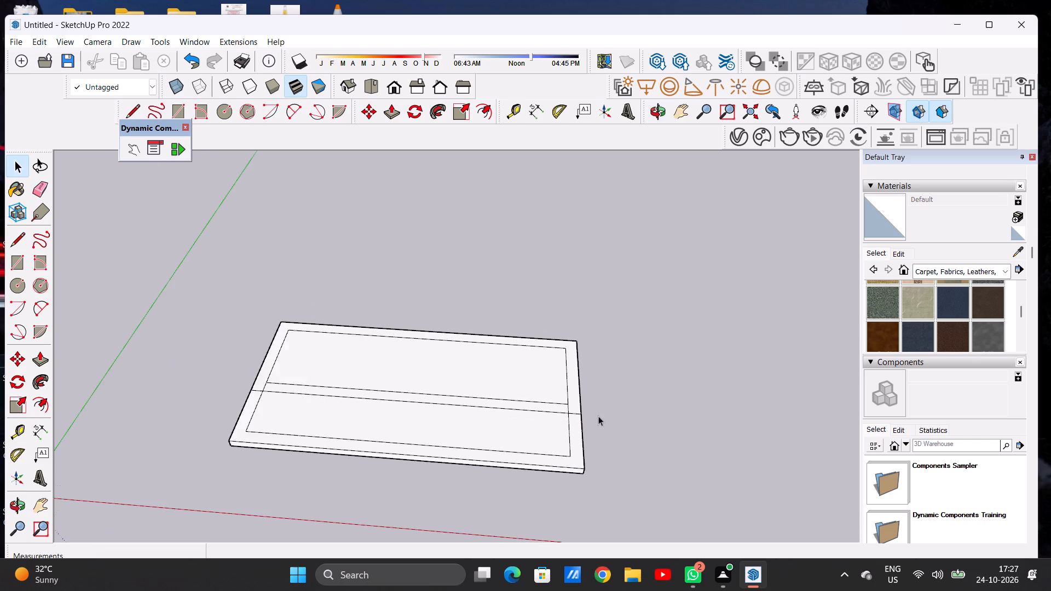
middle_click_drag(598, 416, 592, 394)
scroll(578, 386, "up", 1)
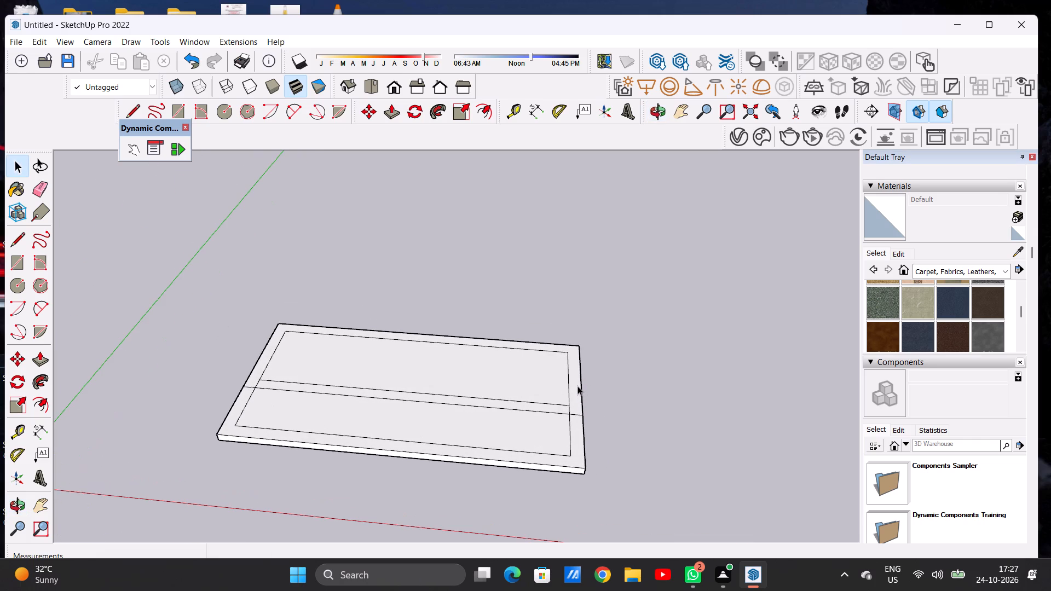
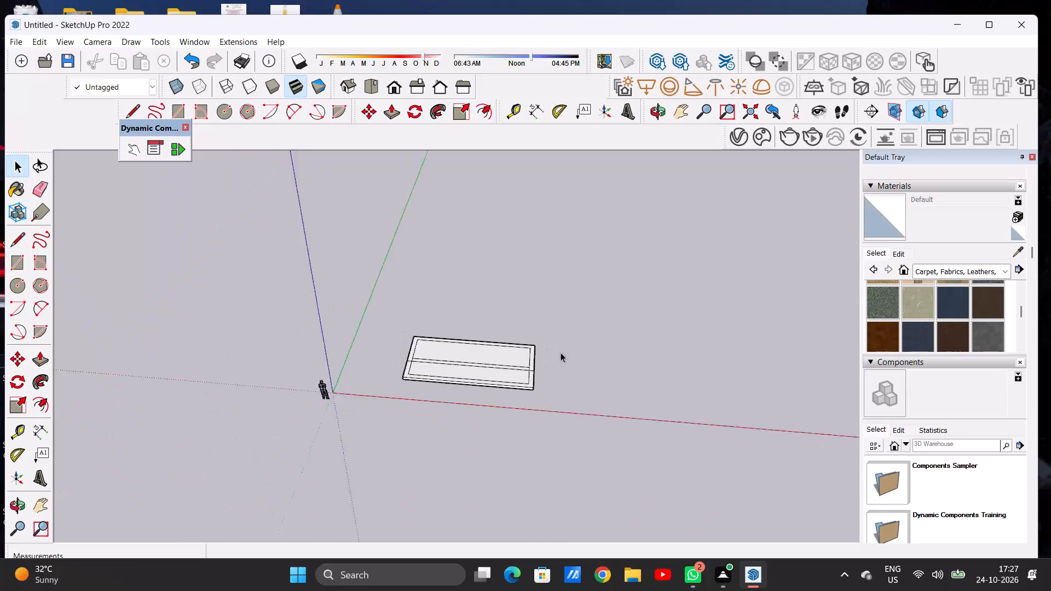
Examine the slab's top face, checking the inset outline and the lengthwise dividing lines.
scroll(535, 350, "up", 13)
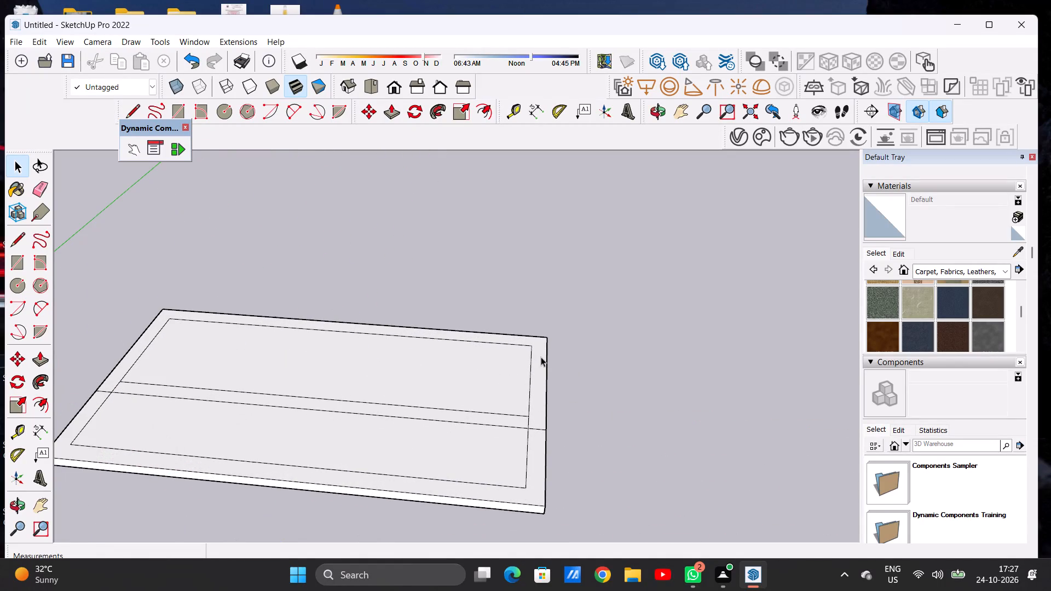
scroll(576, 344, "down", 8)
scroll(551, 346, "up", 3)
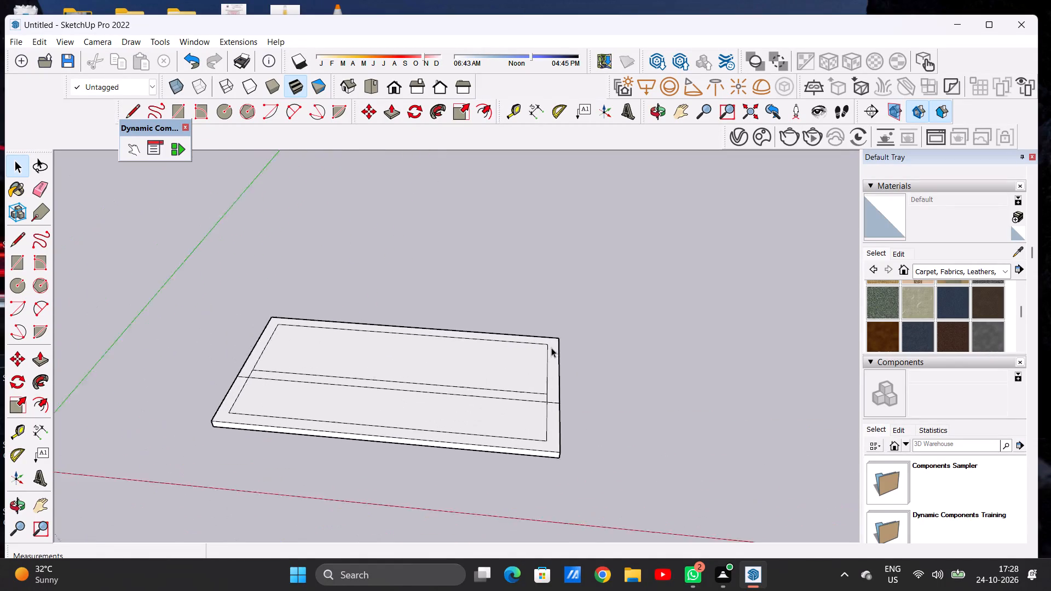
scroll(551, 347, "up", 1)
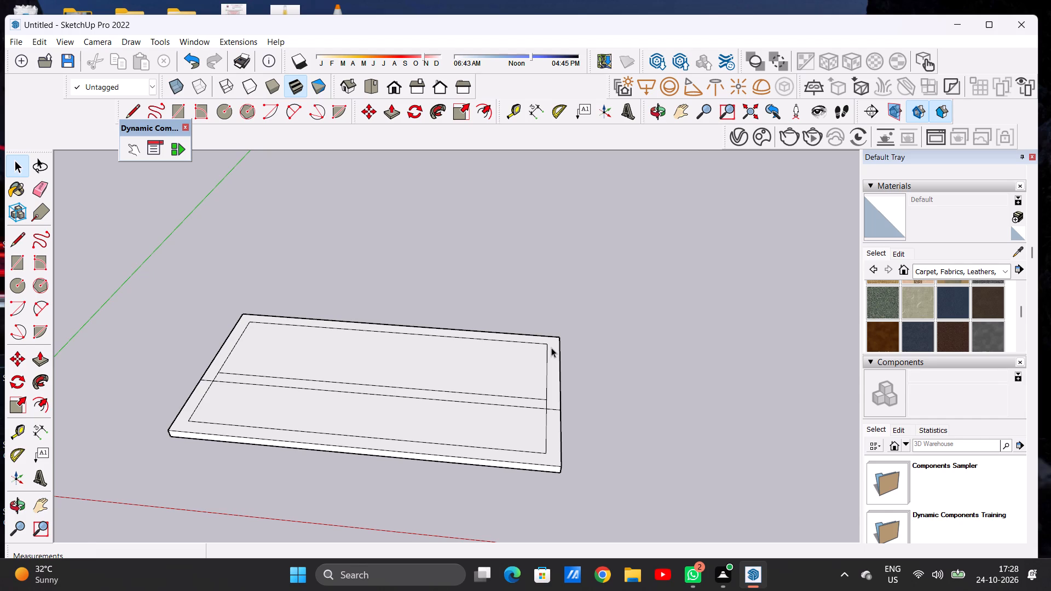
scroll(551, 347, "down", 4)
scroll(399, 362, "down", 1)
scroll(399, 362, "up", 6)
middle_click_drag(330, 361, 327, 433)
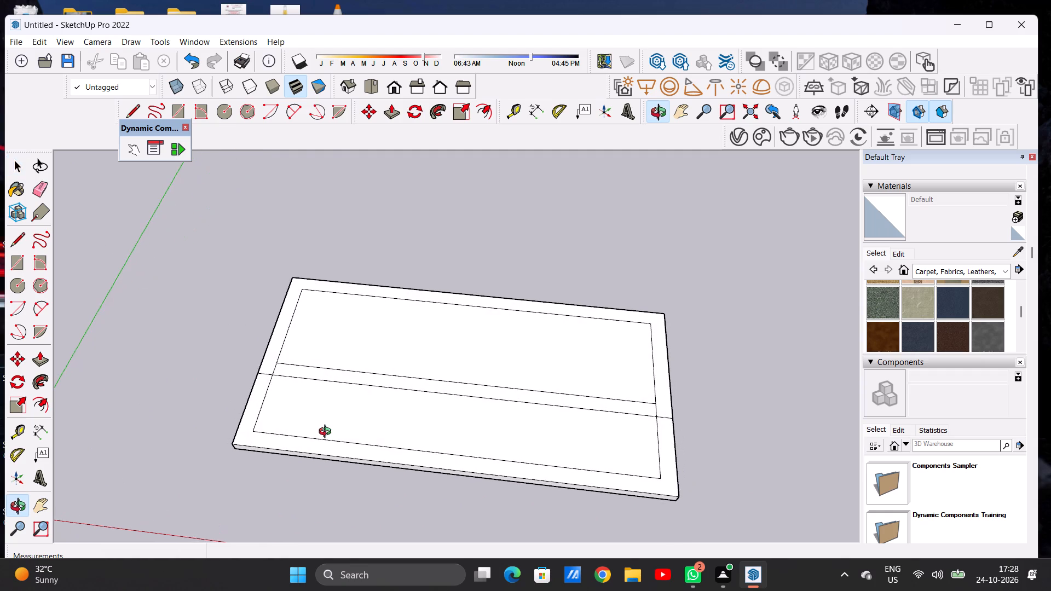
middle_click_drag(327, 433, 324, 438)
scroll(538, 264, "down", 5)
scroll(610, 280, "up", 7)
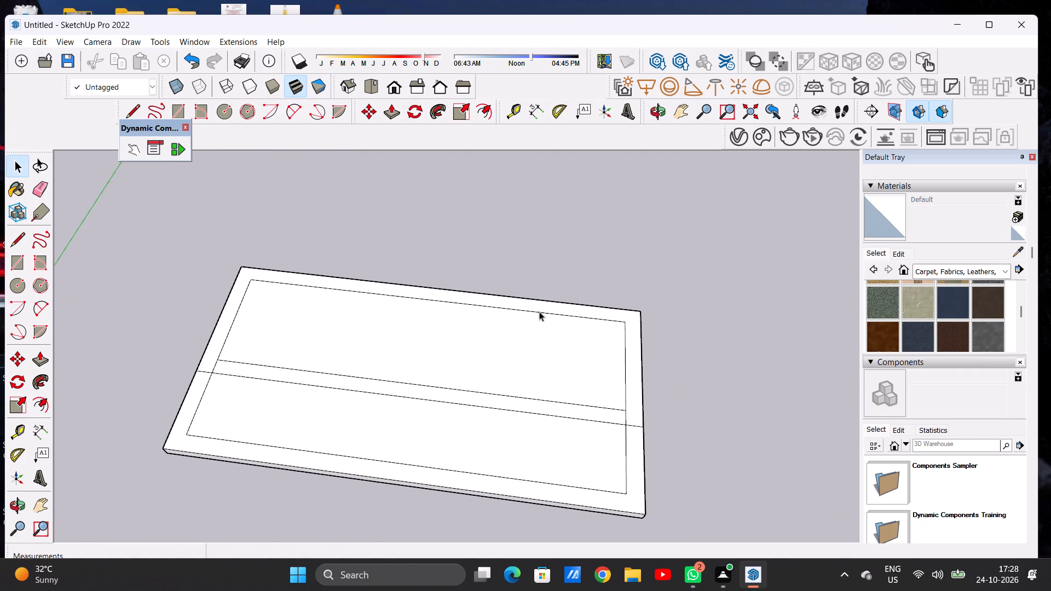
middle_click_drag(284, 335, 319, 373)
scroll(413, 258, "down", 8)
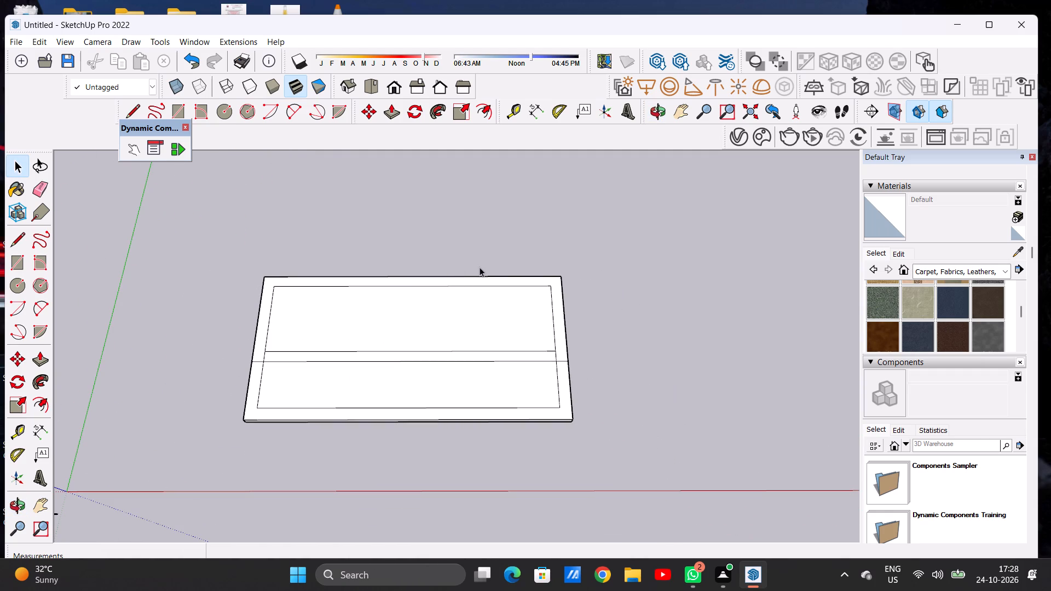
scroll(487, 267, "down", 7)
scroll(512, 315, "up", 4)
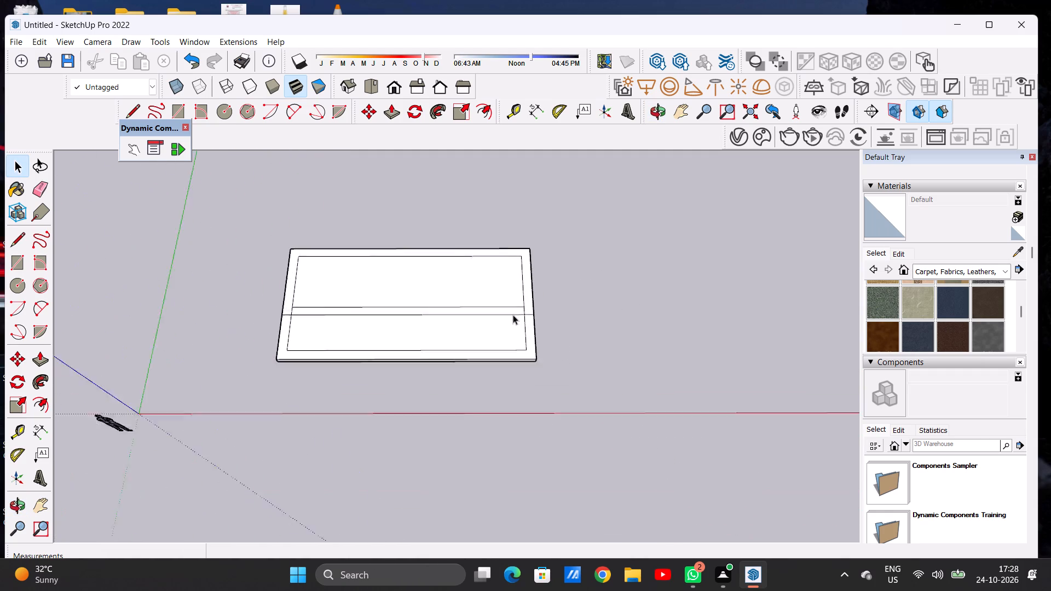
scroll(513, 315, "up", 4)
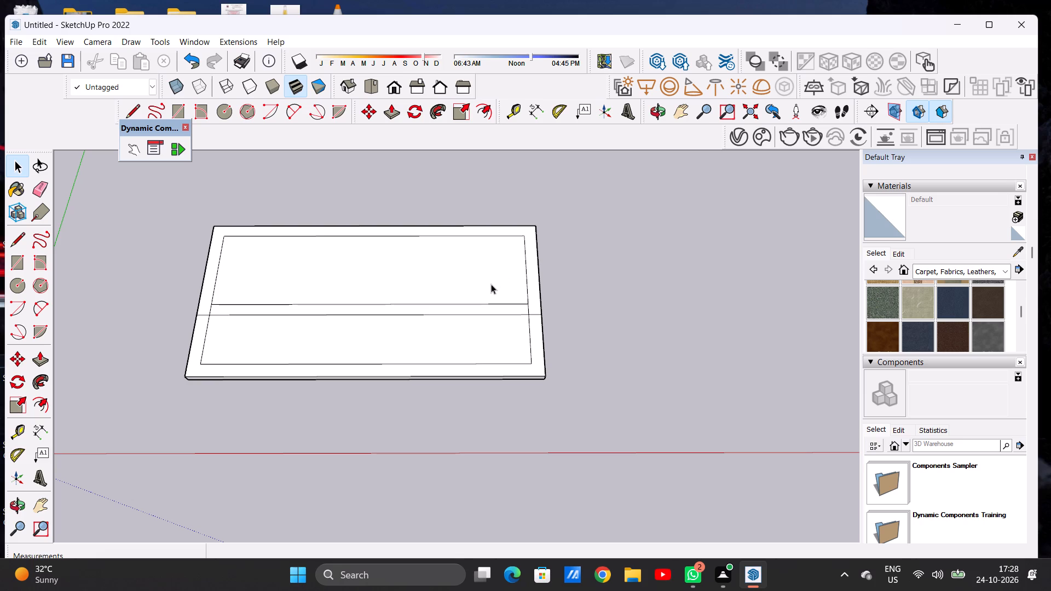
scroll(546, 377, "down", 7)
scroll(535, 308, "up", 6)
scroll(535, 308, "down", 1)
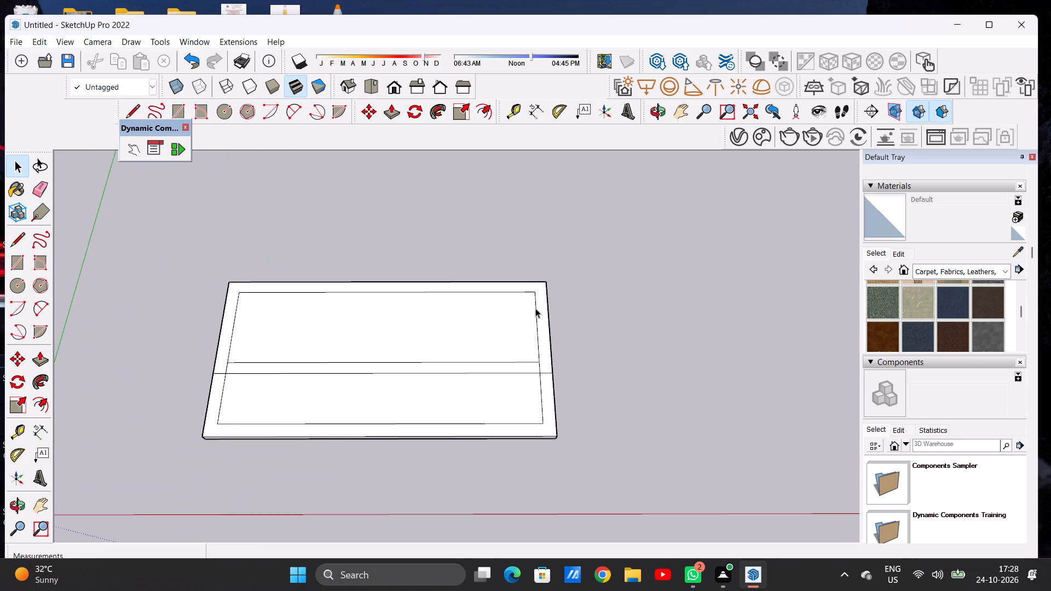
scroll(535, 308, "up", 1)
scroll(535, 308, "down", 1)
scroll(535, 308, "up", 2)
Push/Pull the U-shaped border on the far side of the dividing line up about 14' 8" to form back and side walls.
middle_click_drag(541, 360, 541, 331)
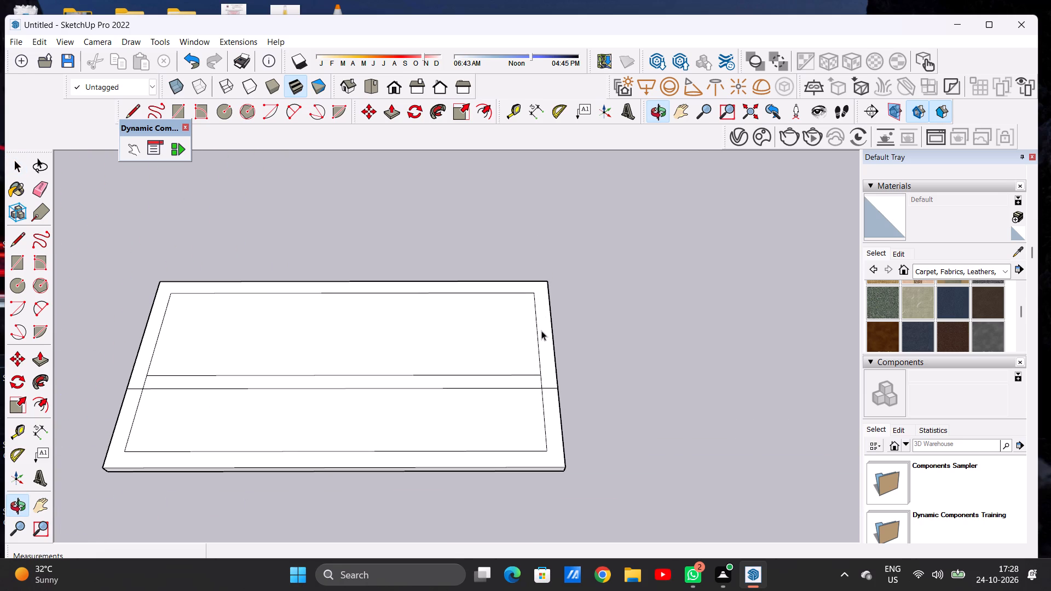
key("p")
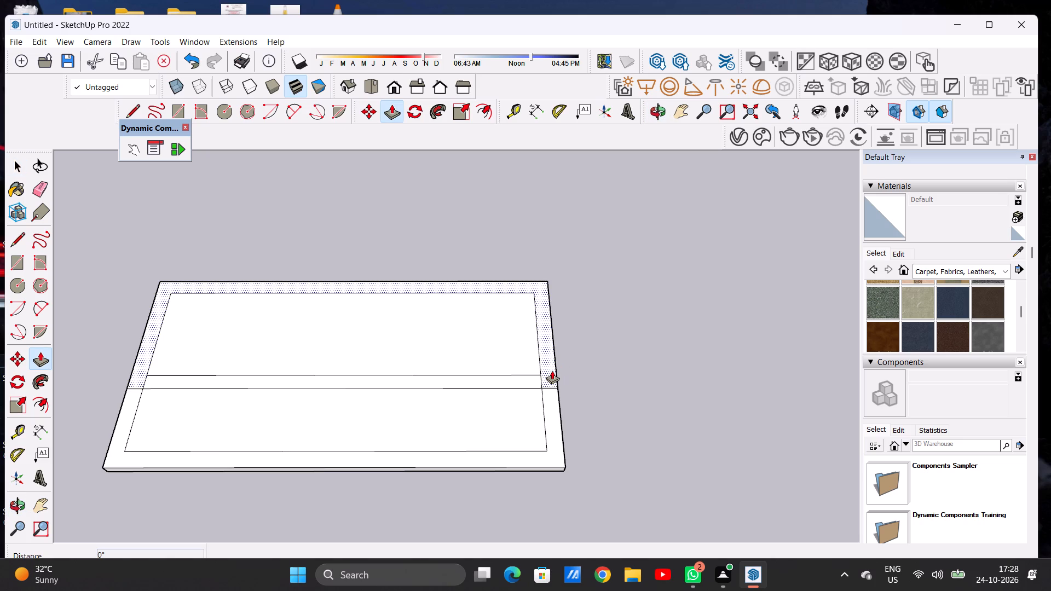
left_click(552, 370)
scroll(558, 292, "down", 4)
middle_click_drag(558, 302, 564, 208)
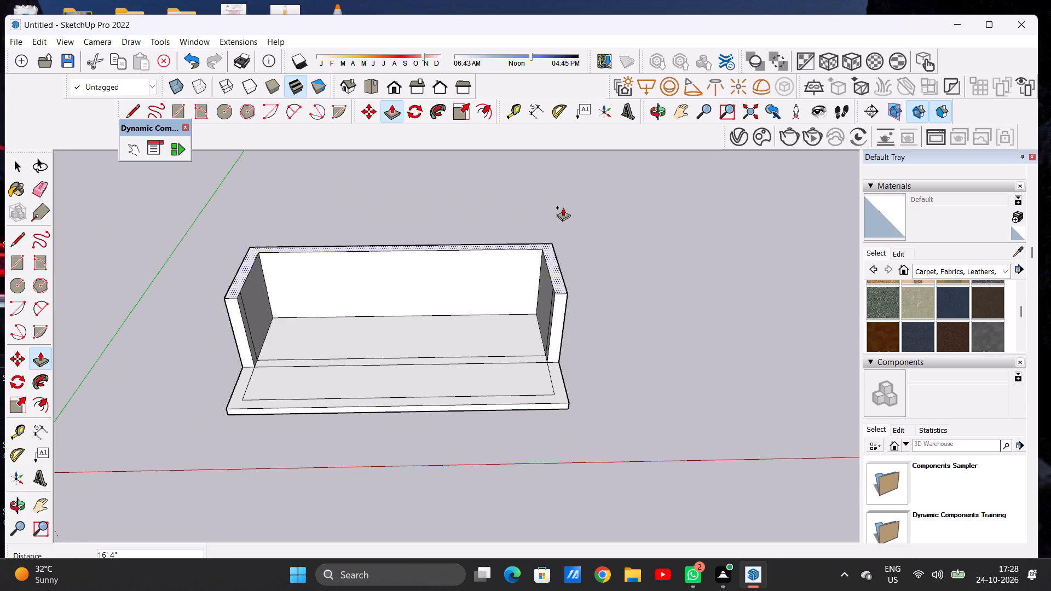
scroll(634, 389, "down", 7)
scroll(586, 285, "up", 6)
middle_click_drag(587, 304, 587, 240)
scroll(490, 281, "down", 6)
scroll(567, 285, "up", 5)
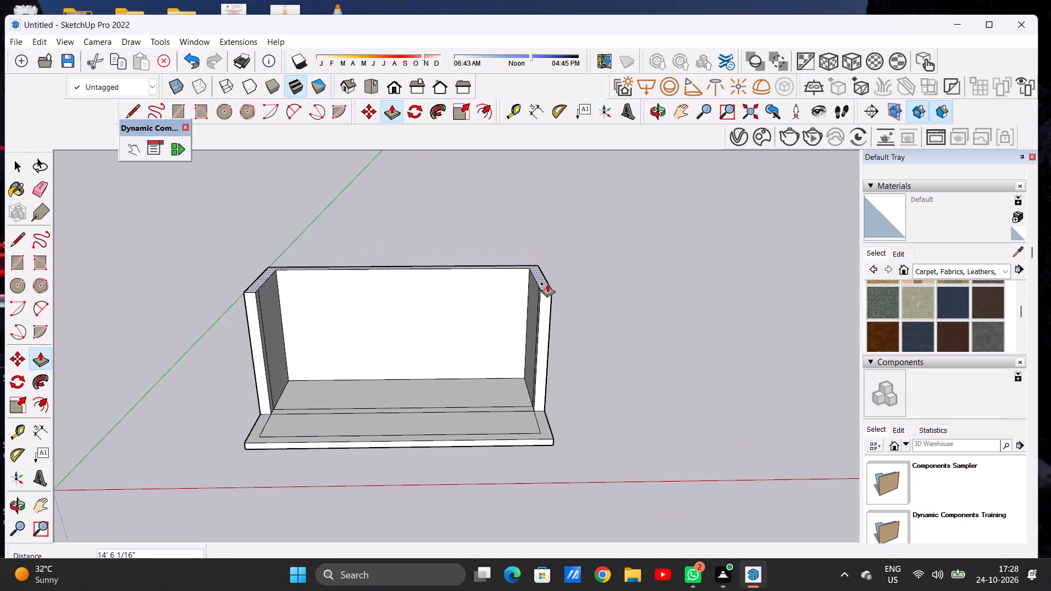
left_click(547, 283)
key("space")
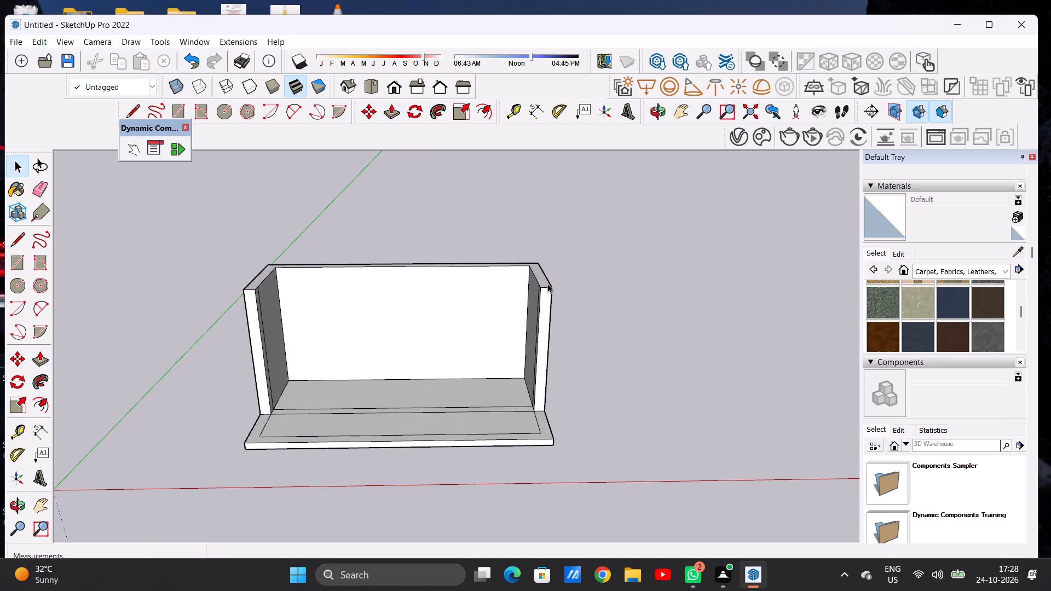
Examine the raised walls and the narrow floor strip between the two lengthwise dividing lines.
scroll(551, 286, "down", 9)
middle_click_drag(551, 337, 528, 436)
scroll(509, 357, "up", 6)
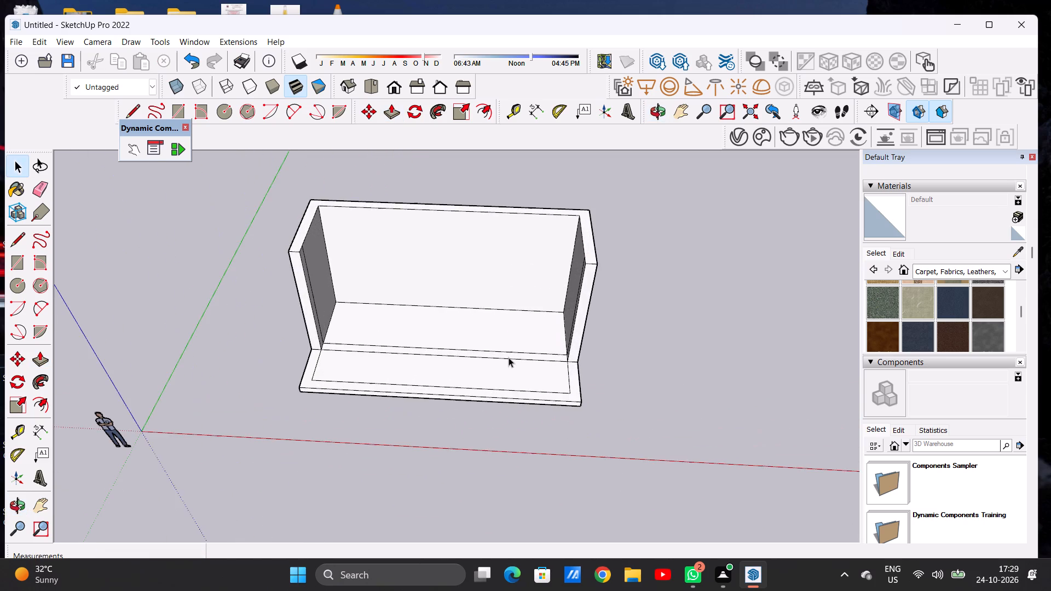
scroll(401, 352, "up", 1)
middle_click_drag(395, 350, 390, 389)
middle_click(390, 389)
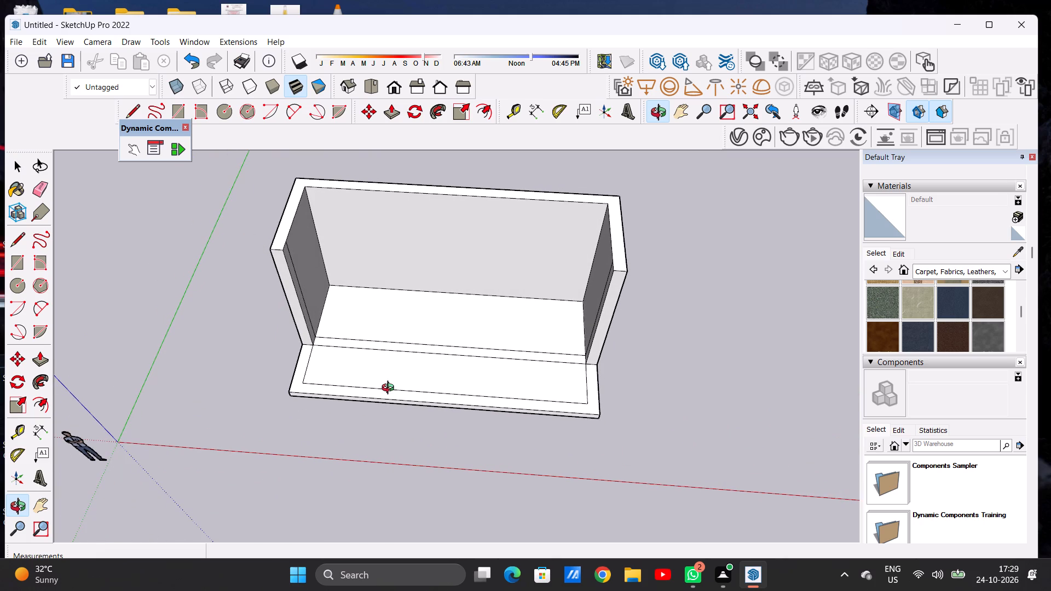
middle_click_drag(389, 389, 429, 389)
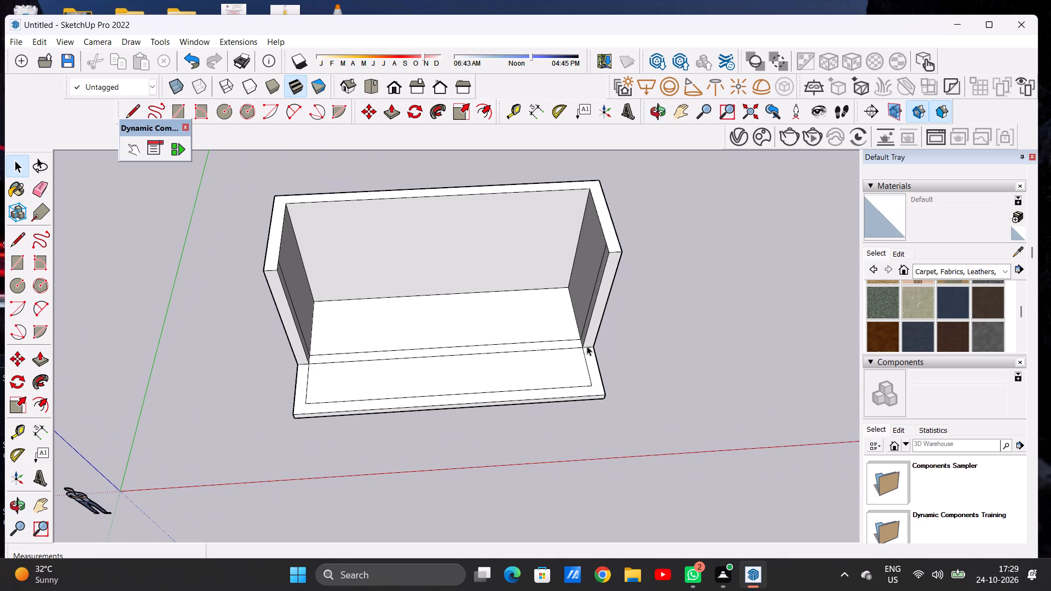
scroll(586, 343, "up", 5)
scroll(586, 343, "down", 1)
key("p")
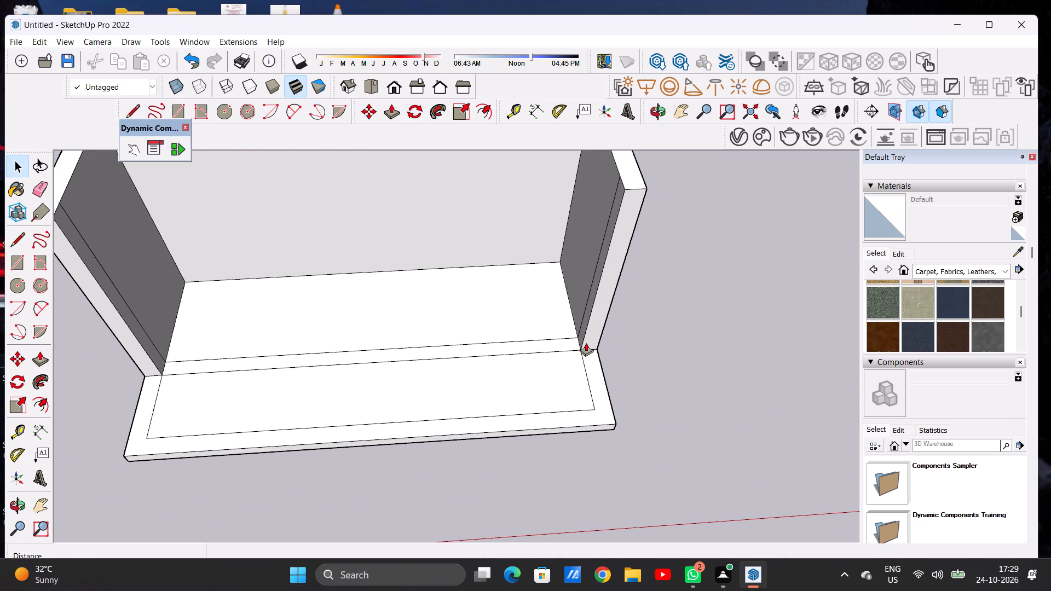
key("space")
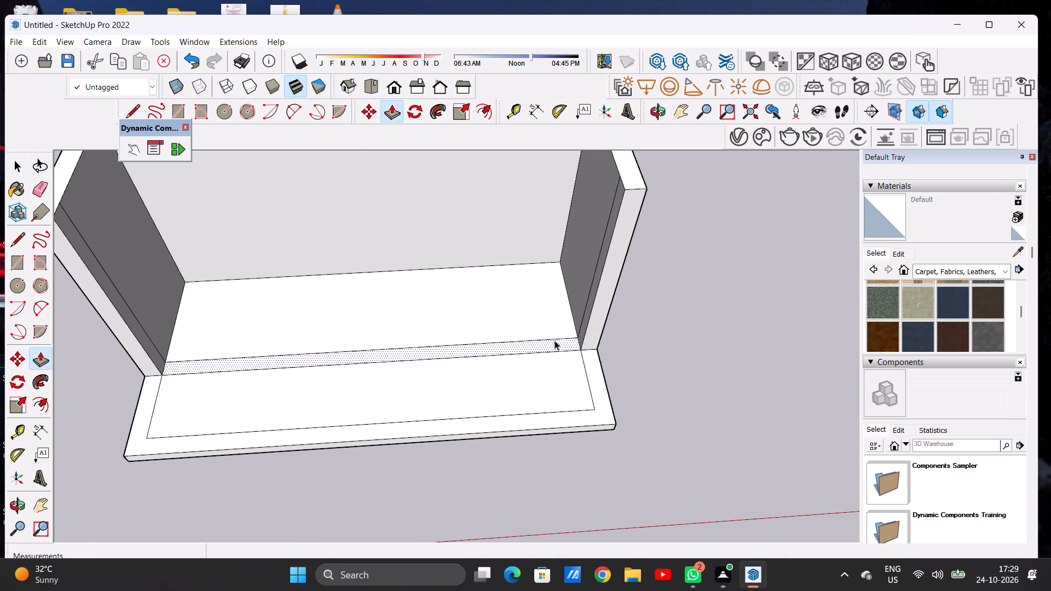
scroll(641, 366, "down", 8)
Draw a floor line about 7' 8" long from the dividing line nearer the back wall, perpendicular to it, up to that wall.
middle_click_drag(536, 367, 418, 395)
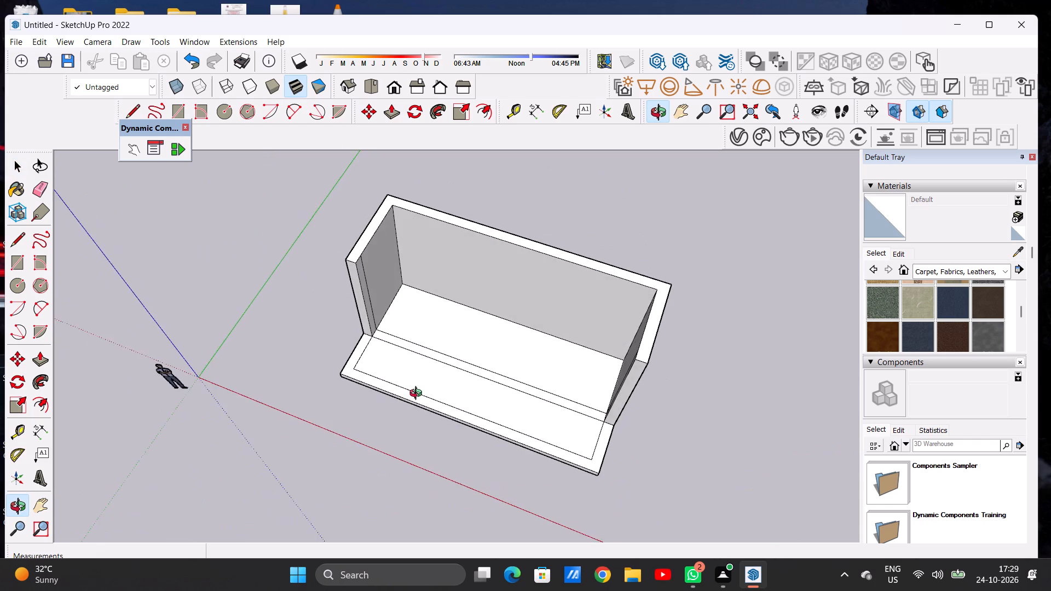
middle_click_drag(418, 395, 431, 412)
middle_click(431, 412)
scroll(475, 338, "up", 3)
key("l")
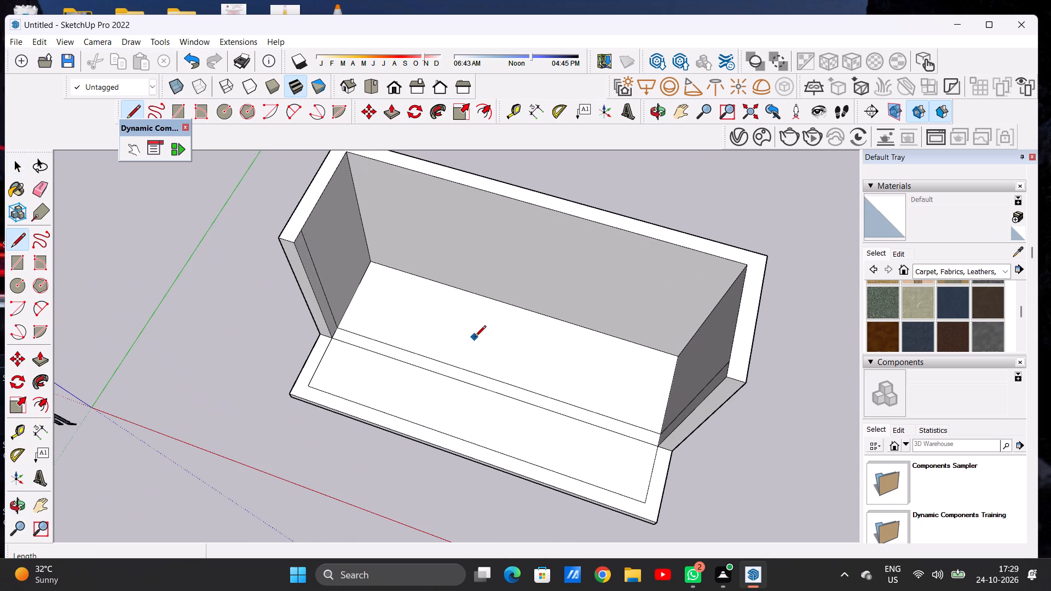
scroll(482, 345, "up", 5)
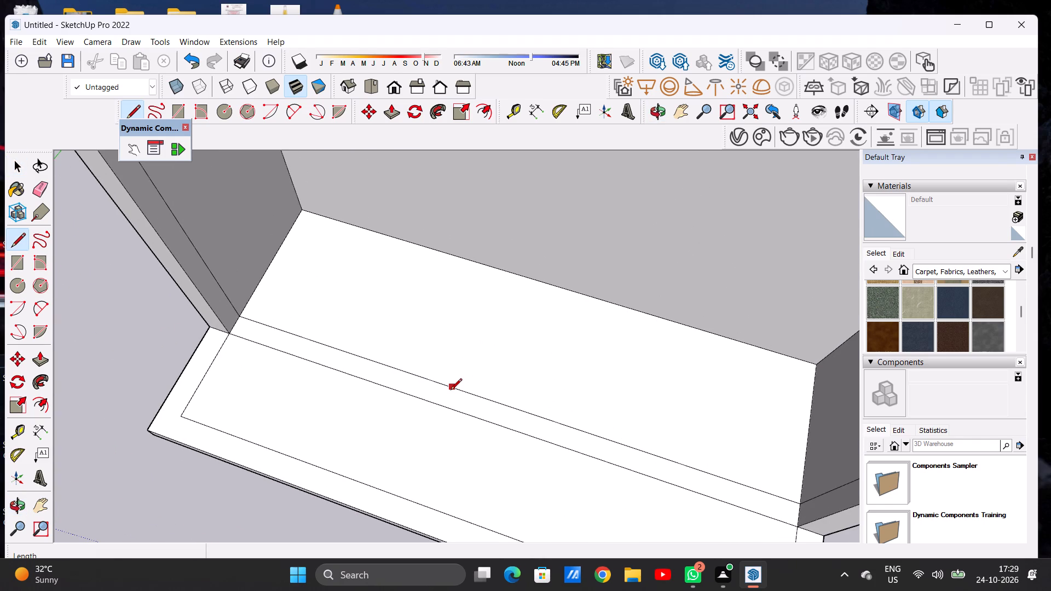
left_click(451, 391)
left_click(501, 268)
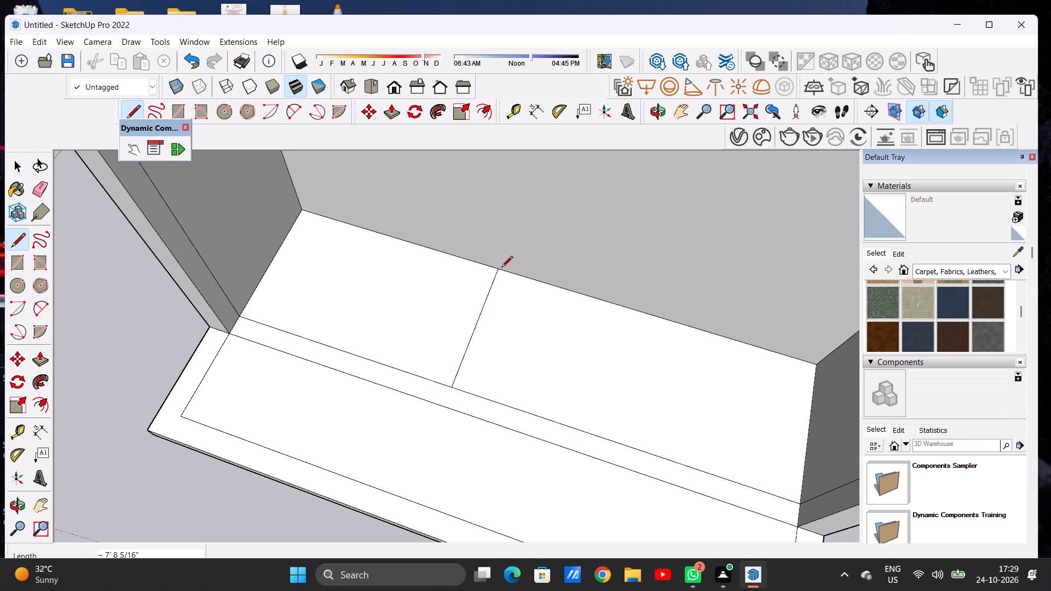
Extend the cross line about 1' 1 1/2" across the narrow strip to the dividing line nearer the red axis.
scroll(525, 354, "down", 13)
middle_click_drag(547, 339, 536, 264)
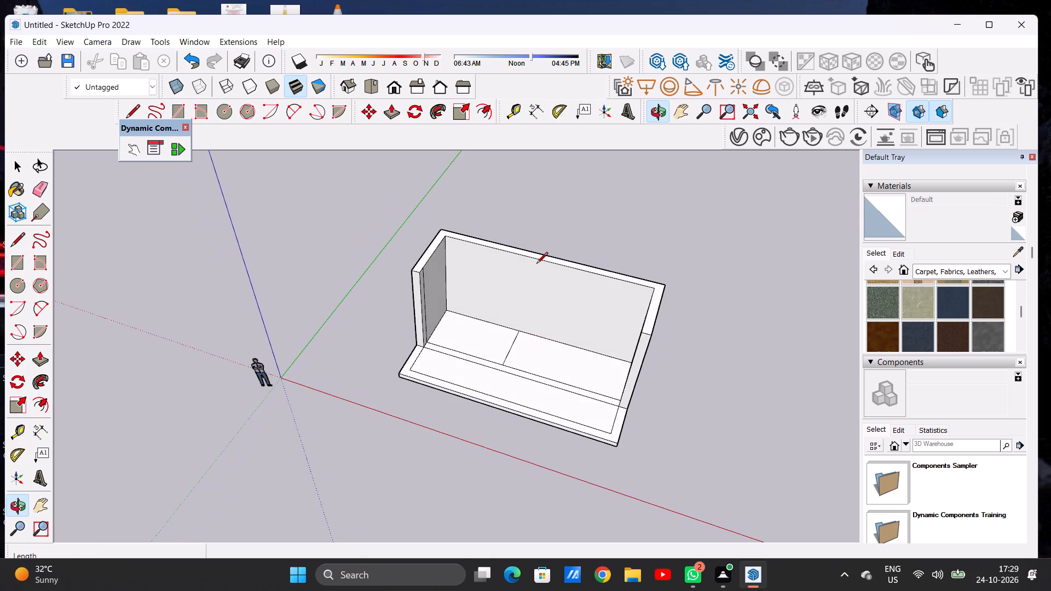
scroll(527, 350, "up", 9)
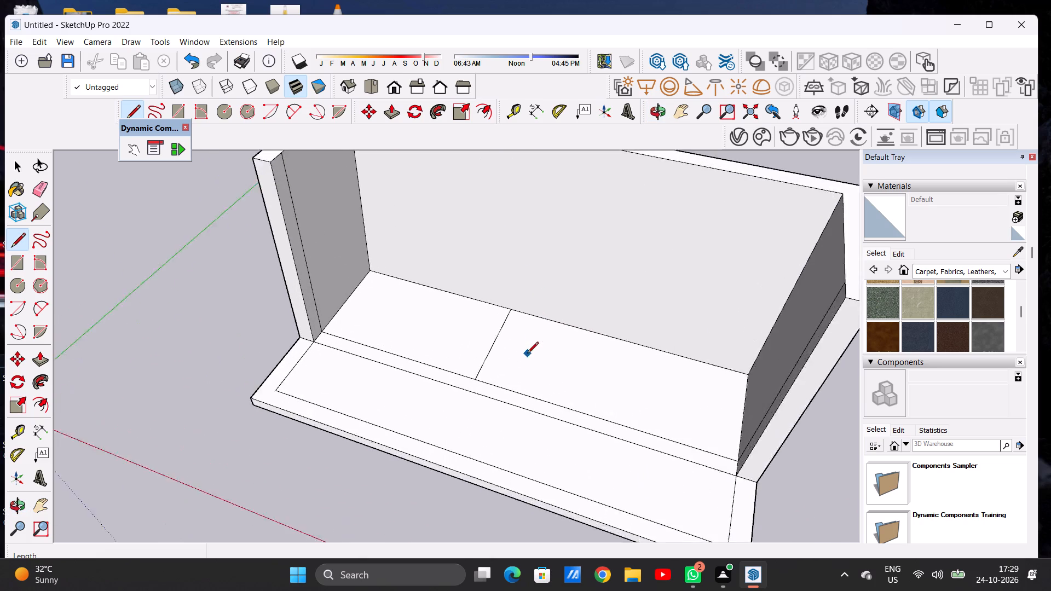
scroll(514, 364, "up", 6)
left_click(430, 403)
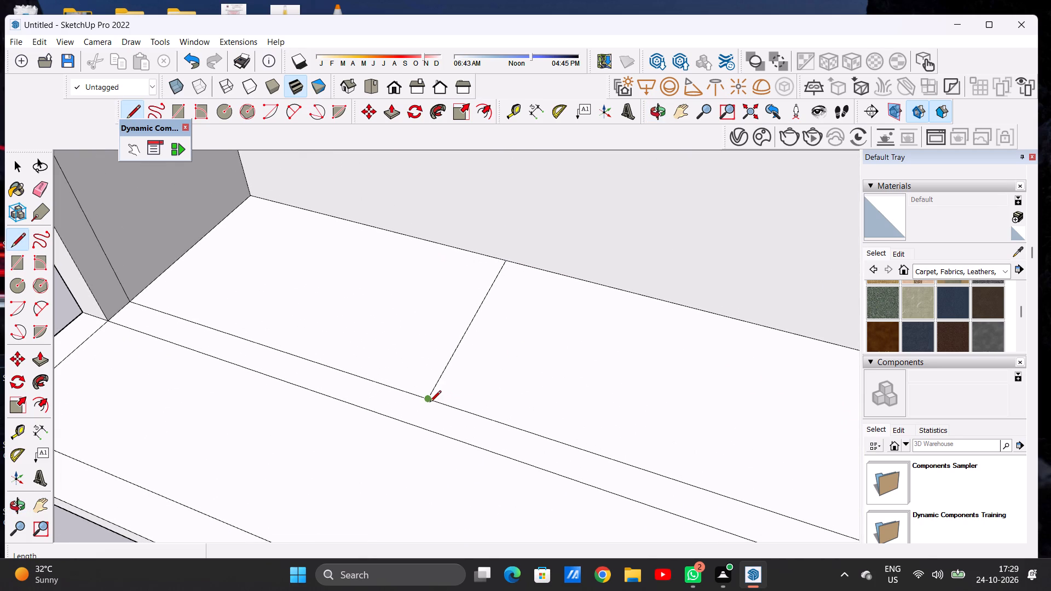
left_click(408, 426)
Draw a second parallel cross line just beyond the first, from the outer dividing line to the back wall.
scroll(397, 370, "down", 7)
scroll(449, 404, "up", 7)
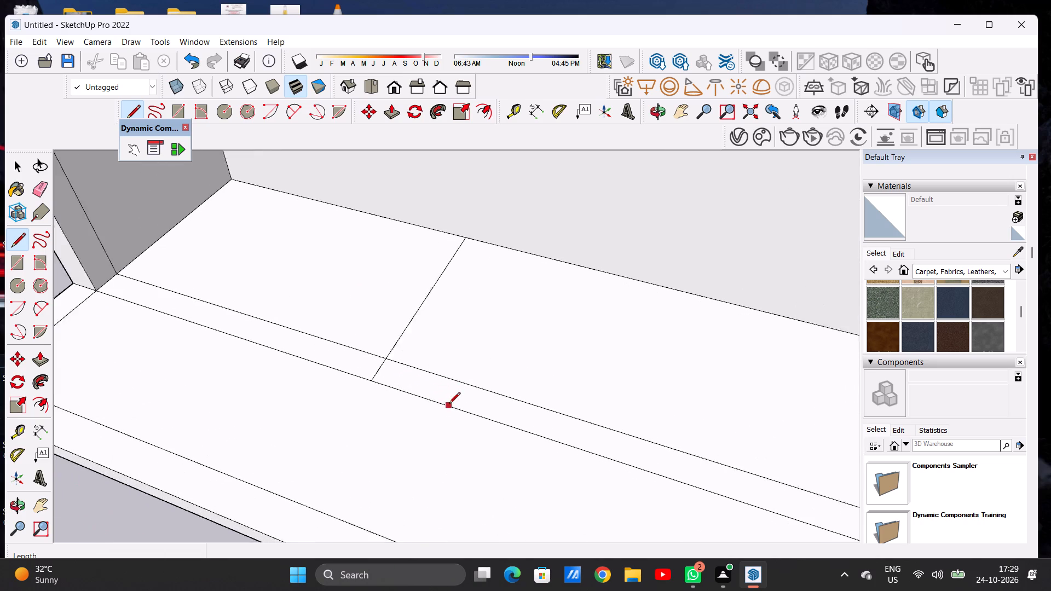
left_click(390, 390)
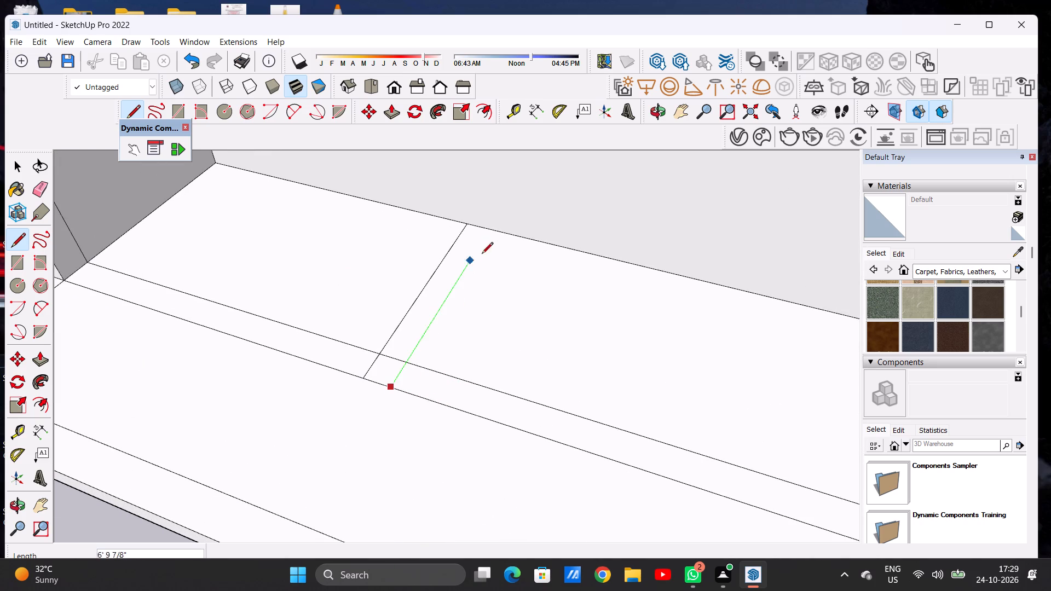
left_click(494, 228)
key("space")
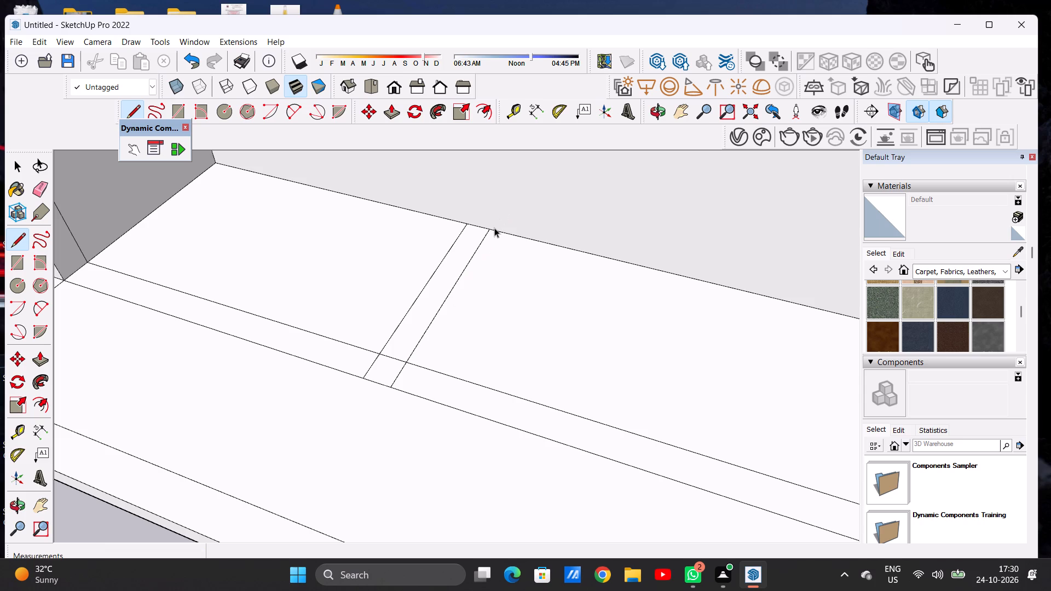
Erase the short segment of the inner dividing line between the two cross lines.
key("e")
left_click_drag(398, 348, 391, 362)
key("space")
Push/Pull the strip between the cross lines up 14' 8 1/4" as a partition level with the surrounding walls' top.
scroll(440, 384, "down", 20)
scroll(440, 384, "down", 1)
middle_click_drag(467, 387, 478, 350)
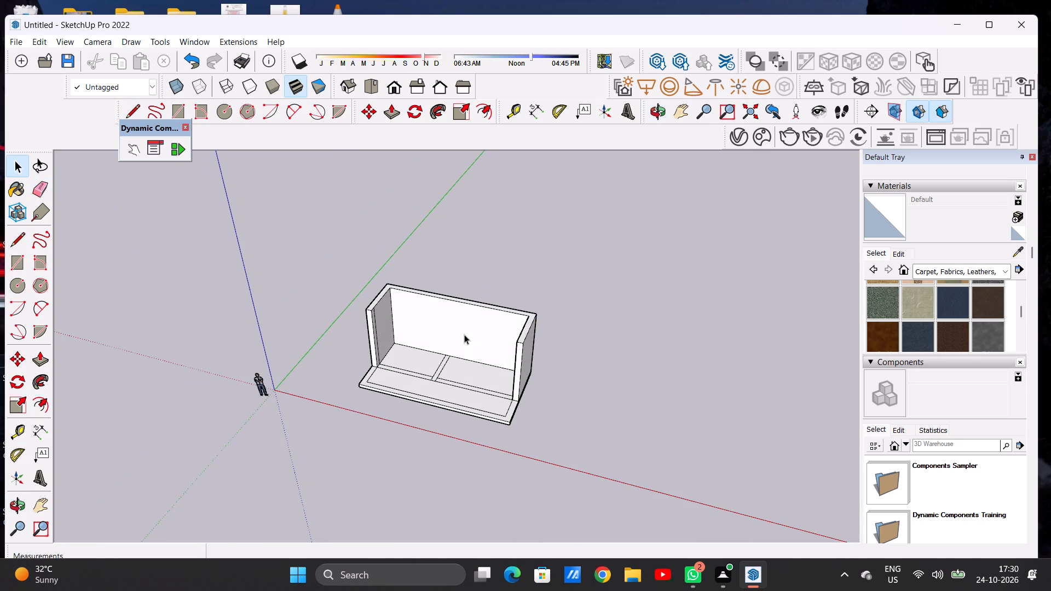
scroll(453, 329, "up", 7)
key("p")
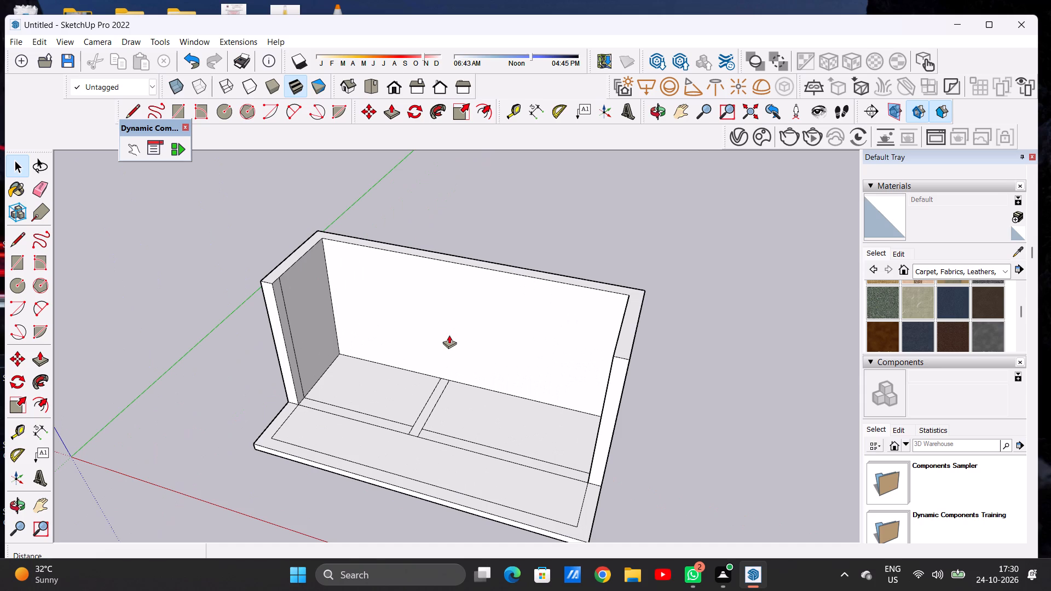
scroll(442, 360, "up", 6)
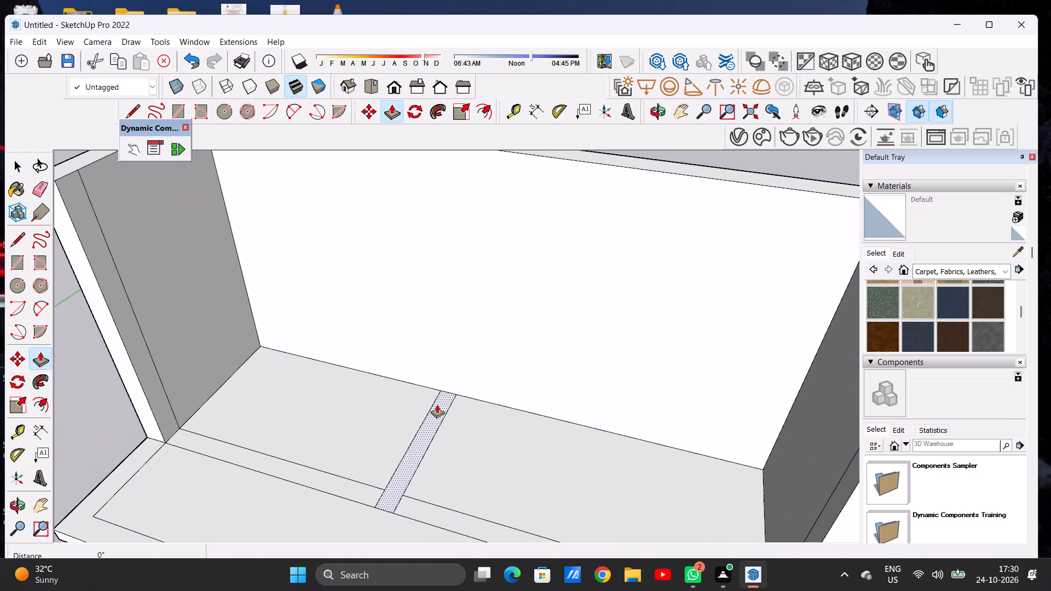
left_click(437, 404)
scroll(446, 343, "down", 9)
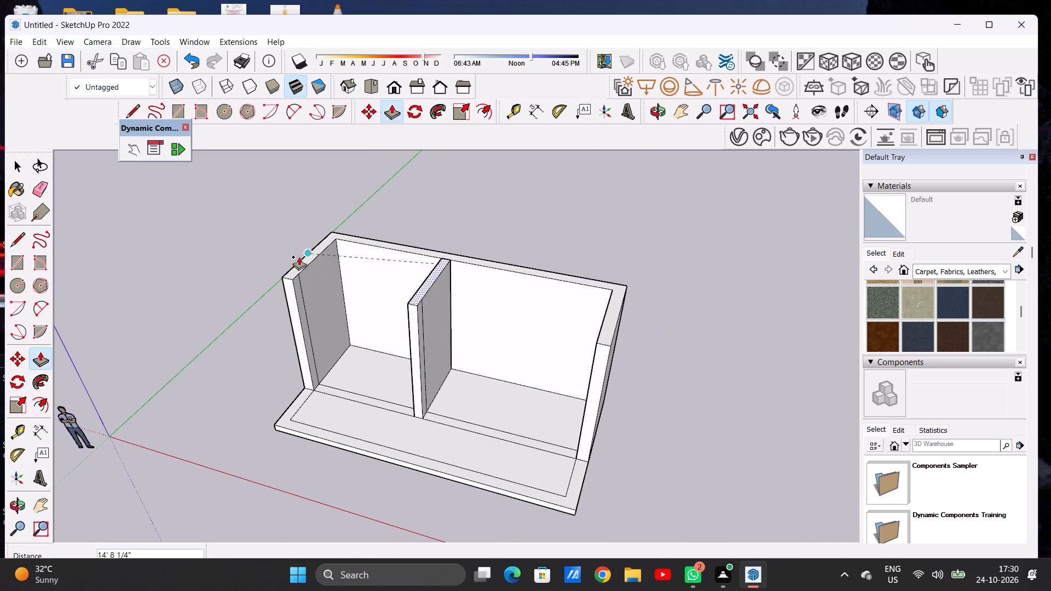
left_click(294, 279)
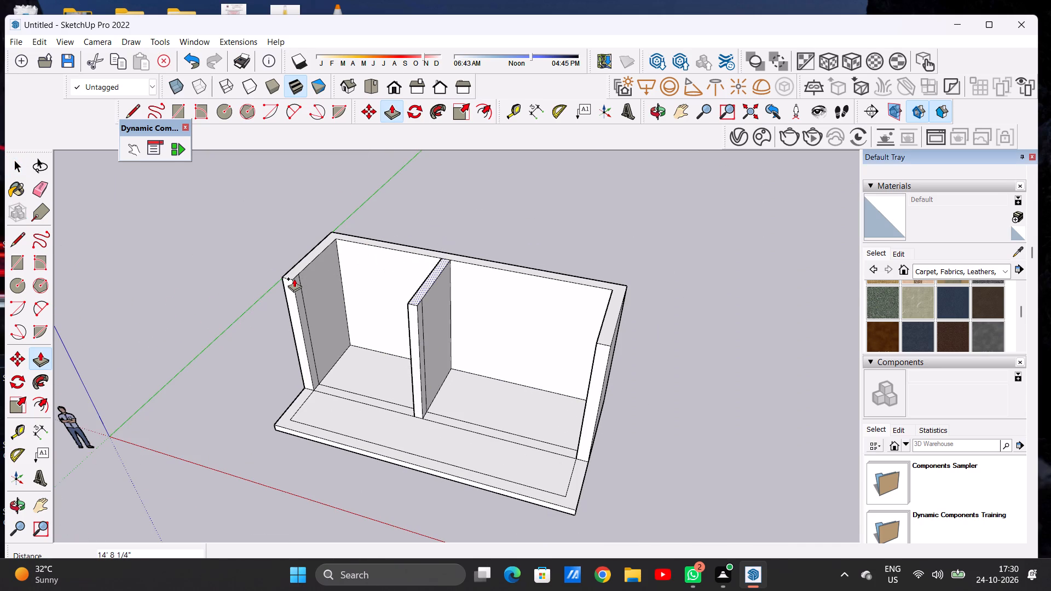
Examine the perimeter walls and interior partition from the open front and from above.
key("space")
scroll(376, 327, "down", 7)
middle_click_drag(354, 357, 398, 268)
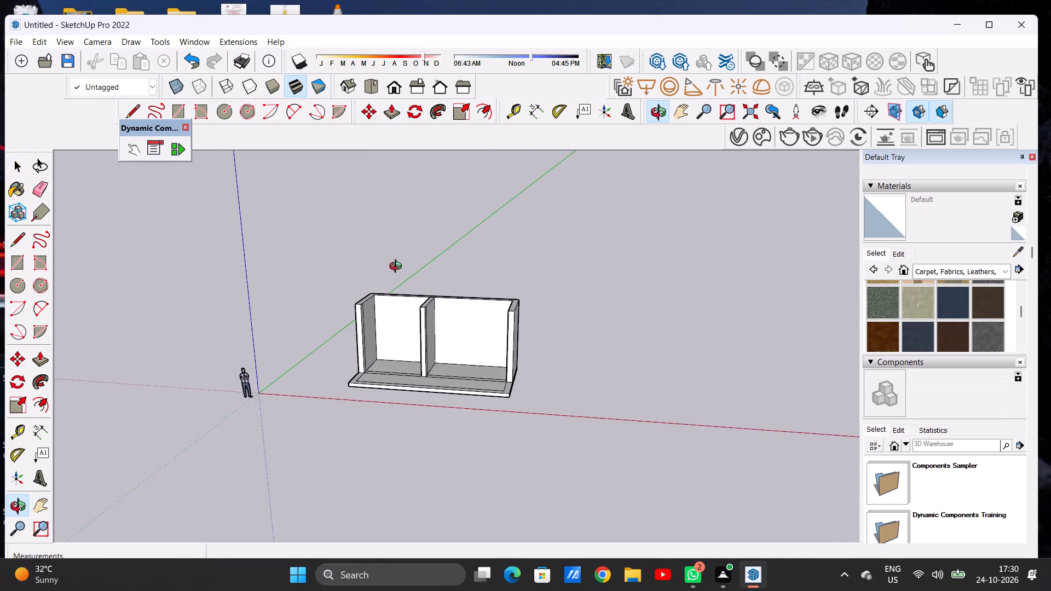
middle_click_drag(398, 268, 419, 260)
scroll(434, 336, "up", 3)
scroll(457, 416, "down", 2)
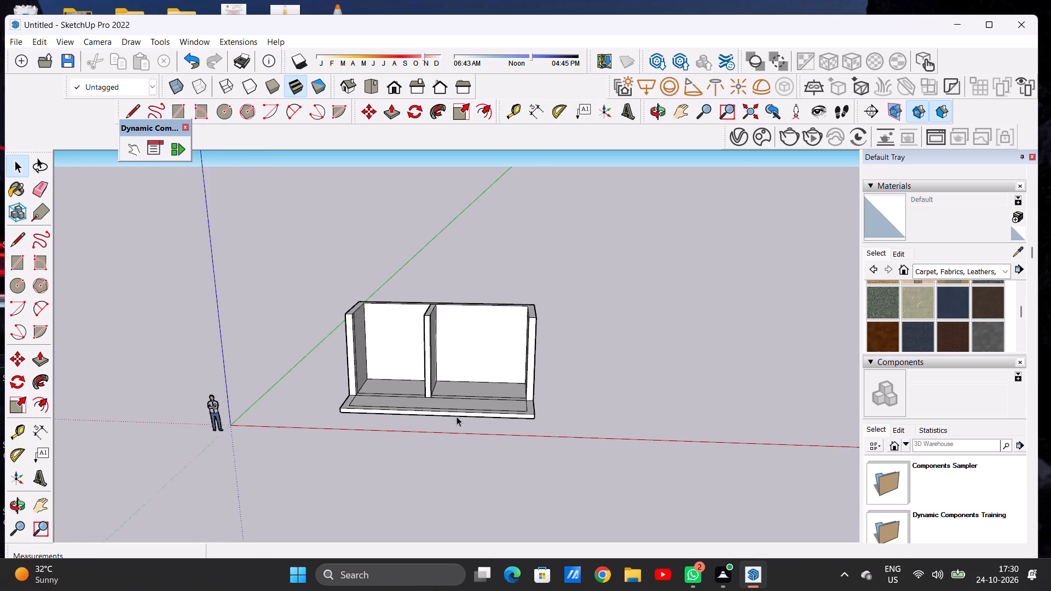
scroll(457, 416, "down", 3)
scroll(457, 367, "up", 5)
middle_click_drag(458, 365, 481, 353)
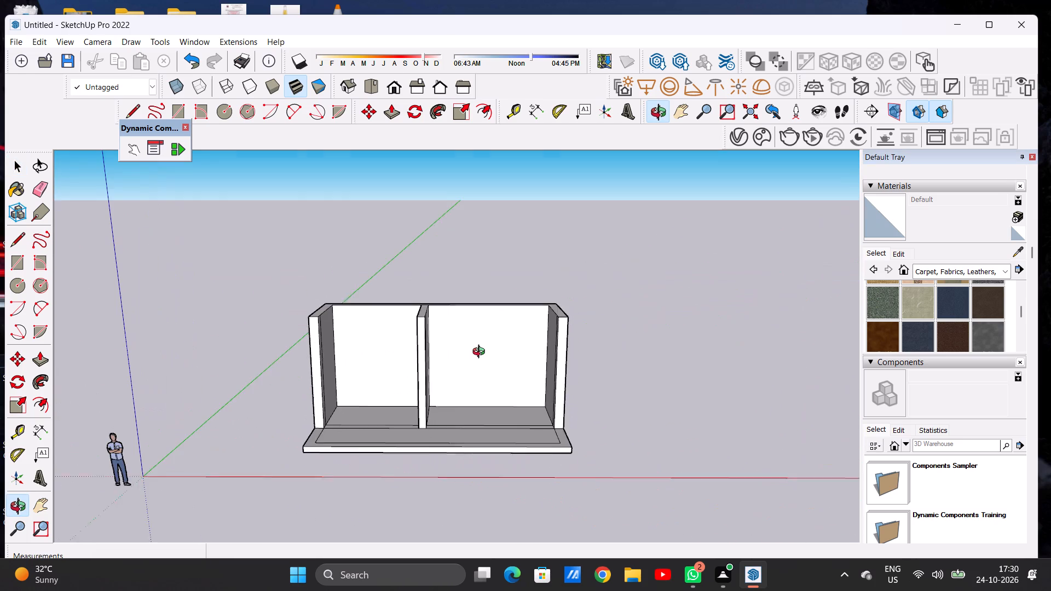
middle_click_drag(481, 353, 481, 355)
middle_click(481, 355)
scroll(481, 365, "down", 4)
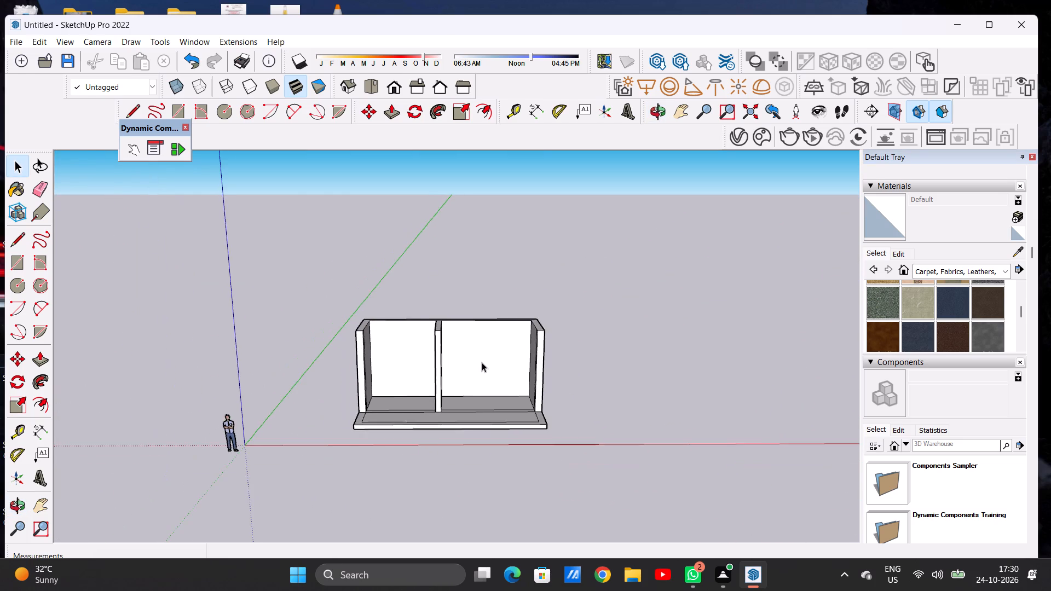
scroll(474, 349, "up", 7)
middle_click_drag(444, 352, 408, 440)
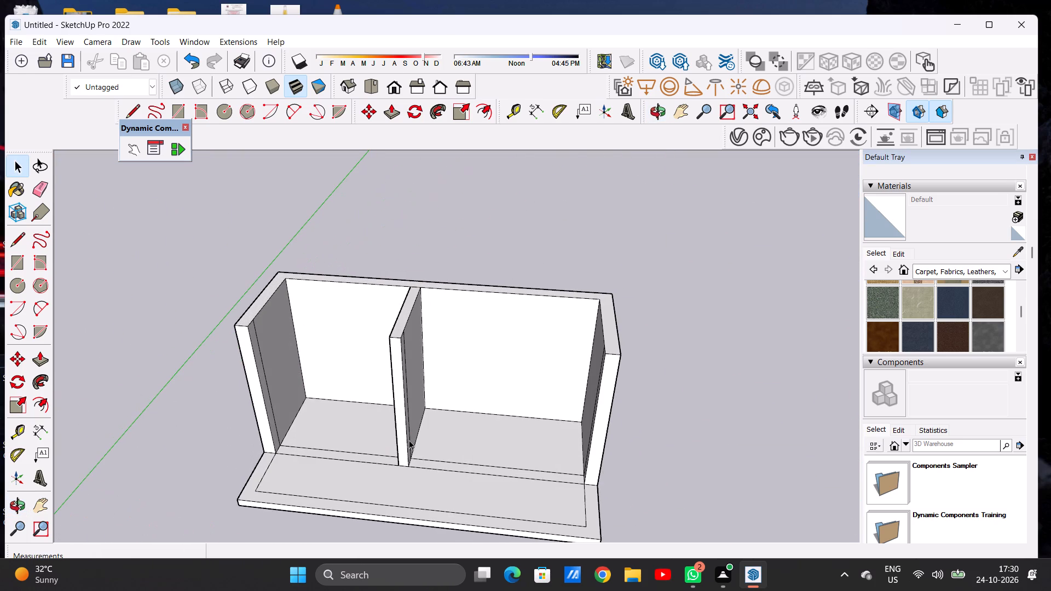
scroll(462, 401, "down", 4)
scroll(462, 445, "up", 5)
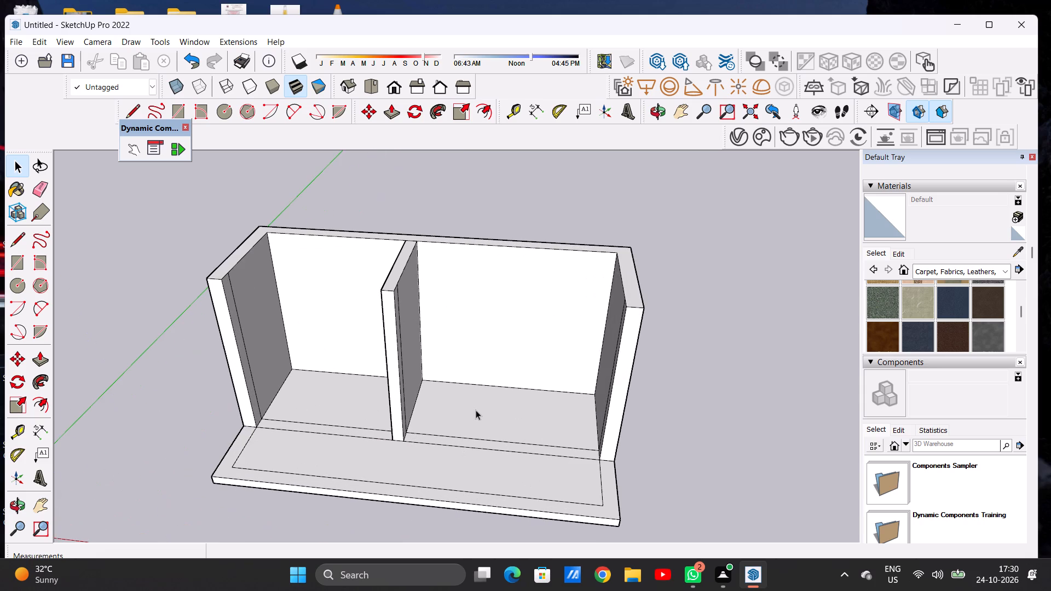
scroll(507, 410, "down", 3)
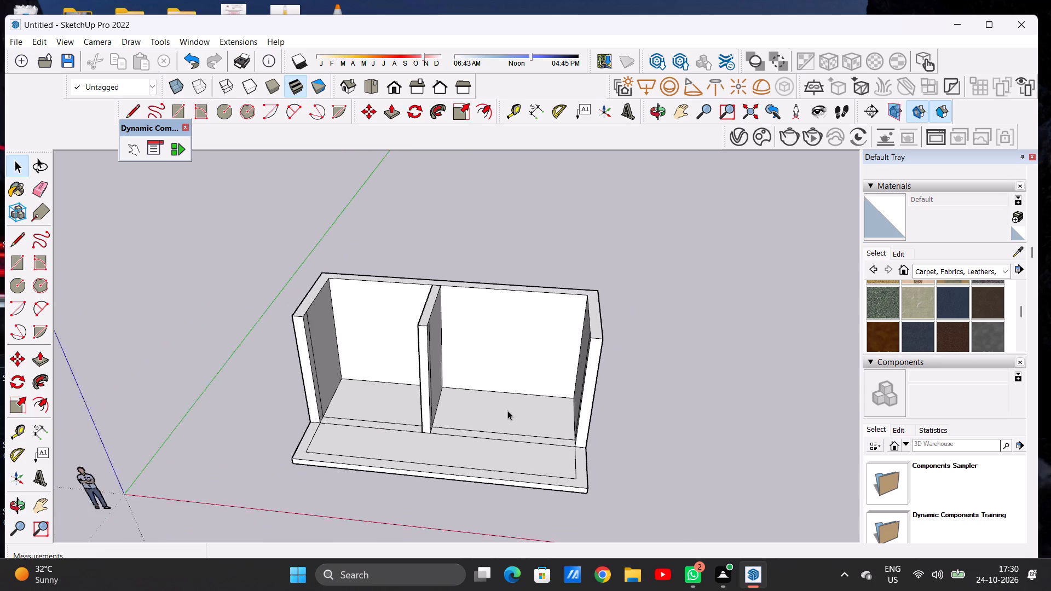
scroll(507, 410, "down", 1)
Push/Pull the narrow floor strip across the smaller room's open front up about 12' 11", forming a front wall lower than the surrounding walls.
middle_click_drag(370, 419, 378, 473)
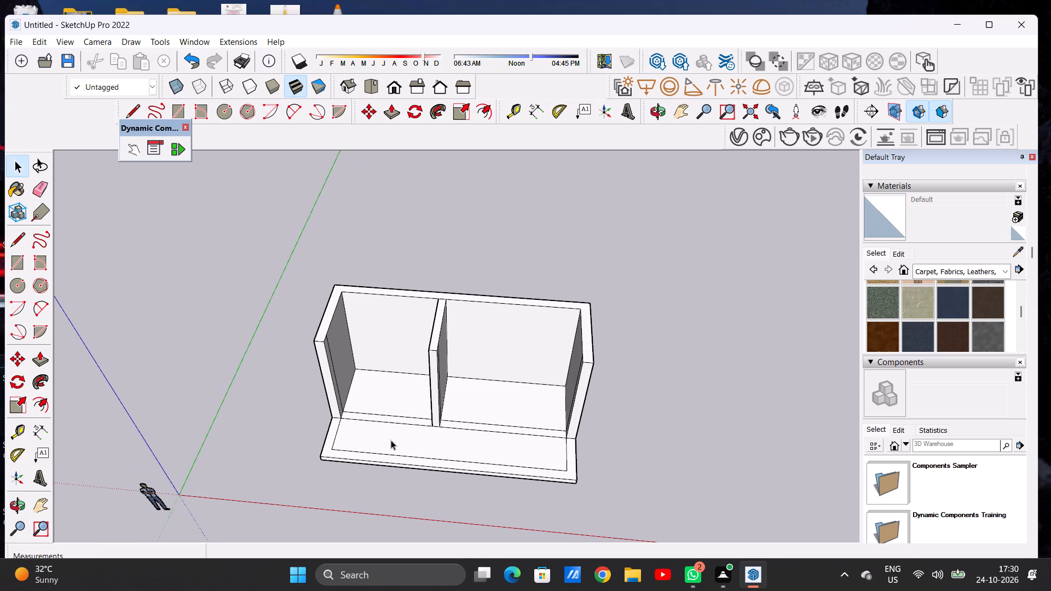
scroll(391, 435, "up", 4)
key("p")
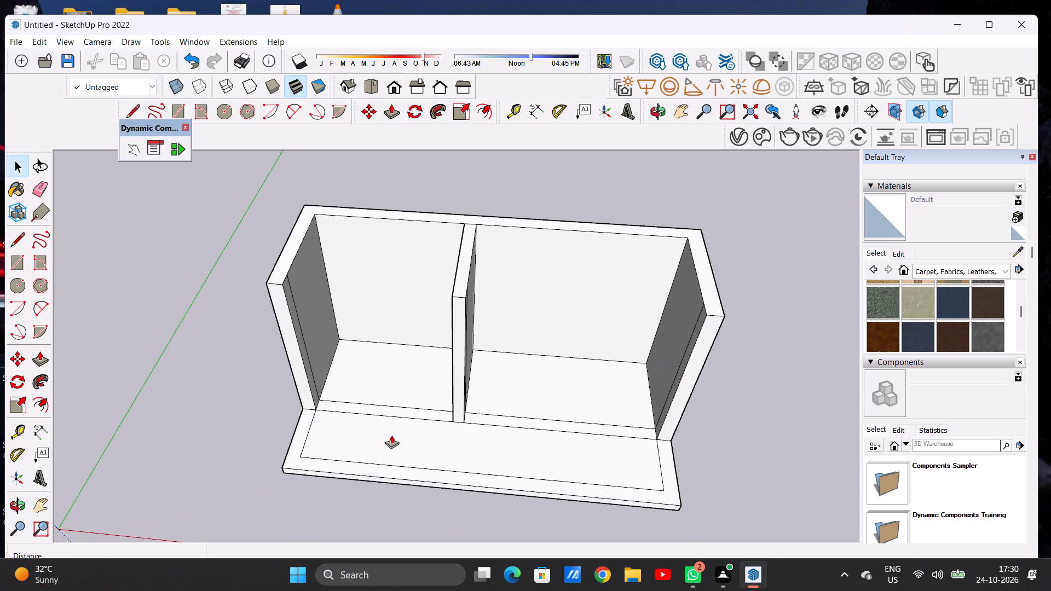
scroll(424, 404, "up", 11)
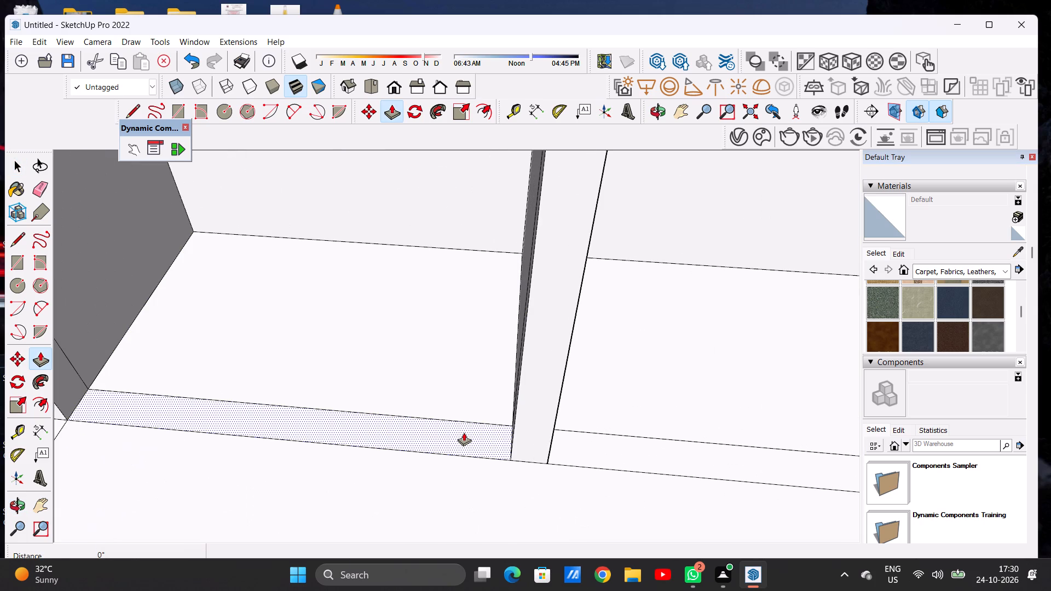
left_click(464, 432)
scroll(471, 365, "down", 13)
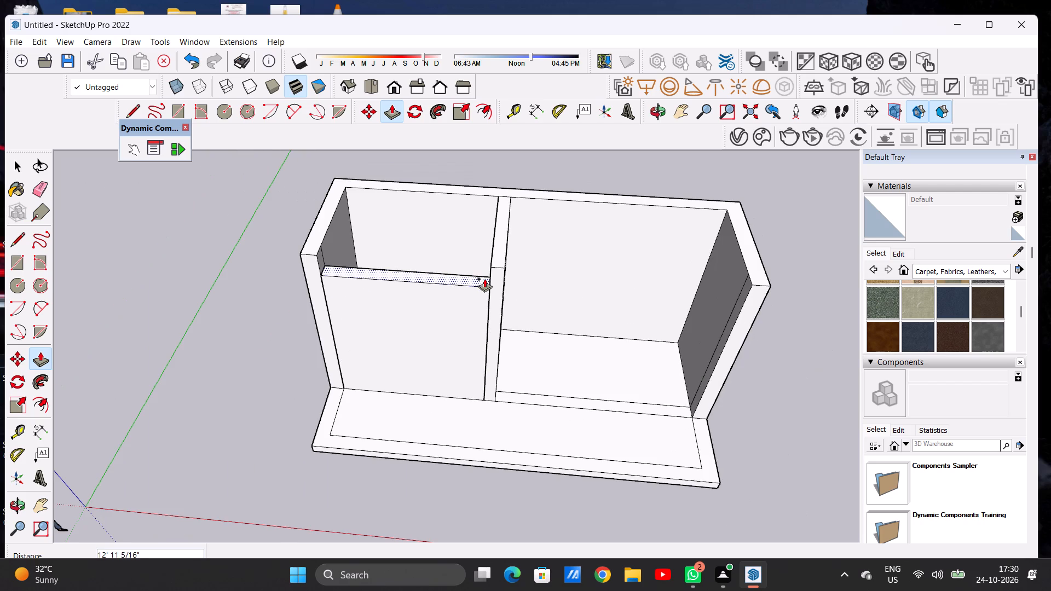
left_click(485, 281)
key("space")
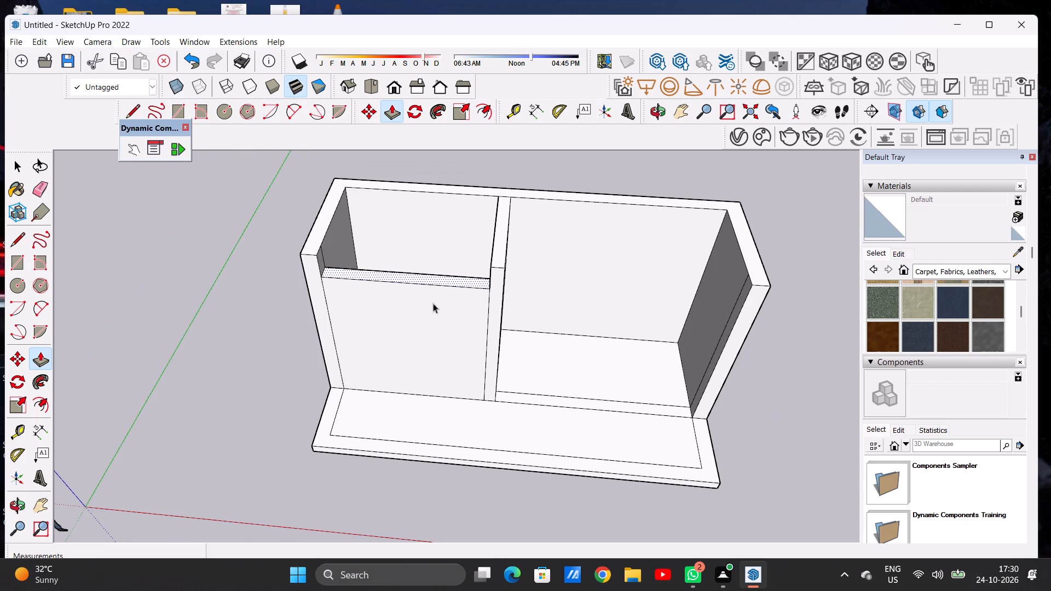
Examine the smaller room's front wall and the open larger room from the front and from above.
scroll(427, 313, "down", 6)
middle_click_drag(440, 303, 447, 226)
scroll(443, 298, "up", 1)
scroll(365, 373, "down", 4)
middle_click_drag(443, 361, 447, 327)
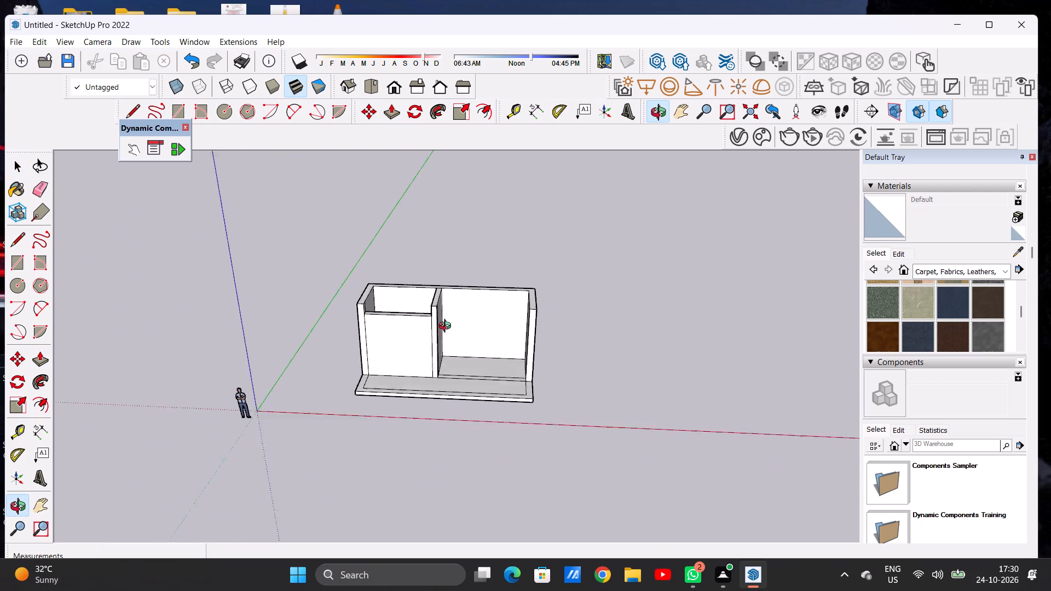
middle_click_drag(447, 327, 444, 293)
scroll(460, 321, "up", 6)
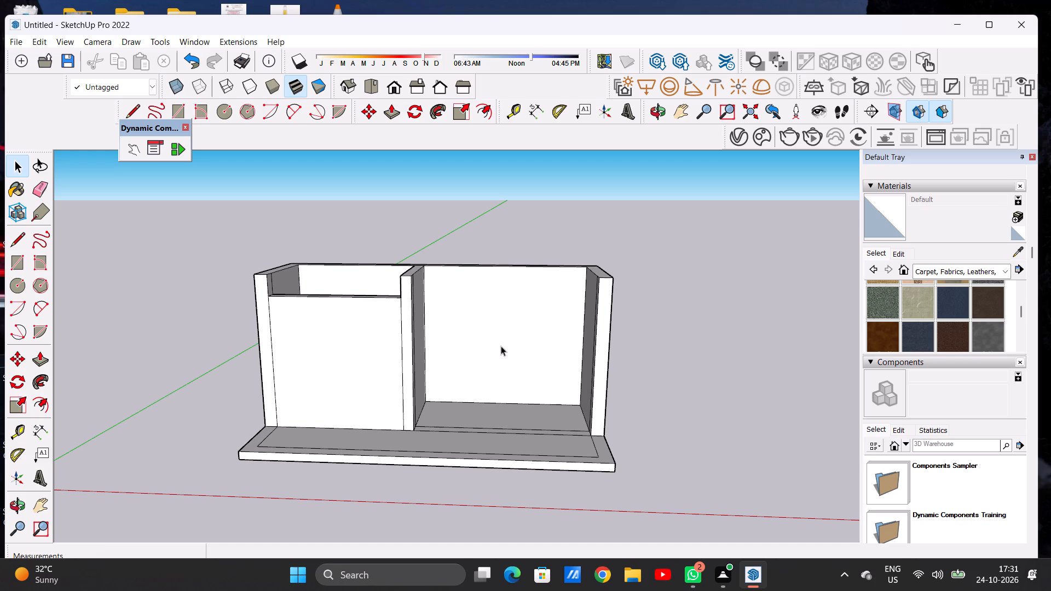
scroll(500, 334, "down", 3)
scroll(478, 373, "up", 6)
middle_click_drag(496, 351, 512, 497)
scroll(404, 405, "down", 3)
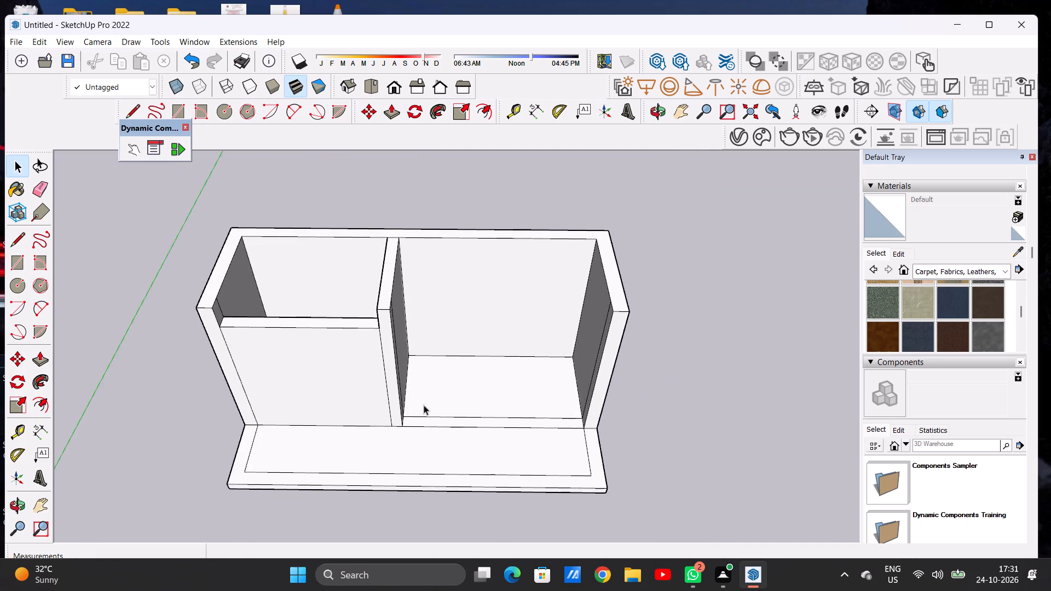
scroll(456, 407, "up", 5)
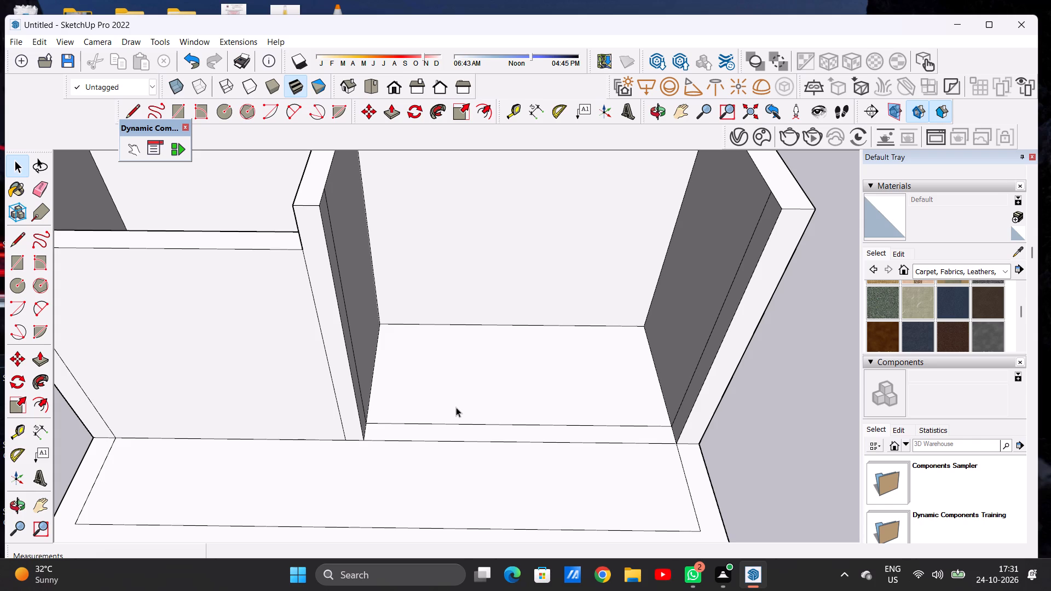
scroll(459, 405, "down", 7)
scroll(505, 467, "up", 5)
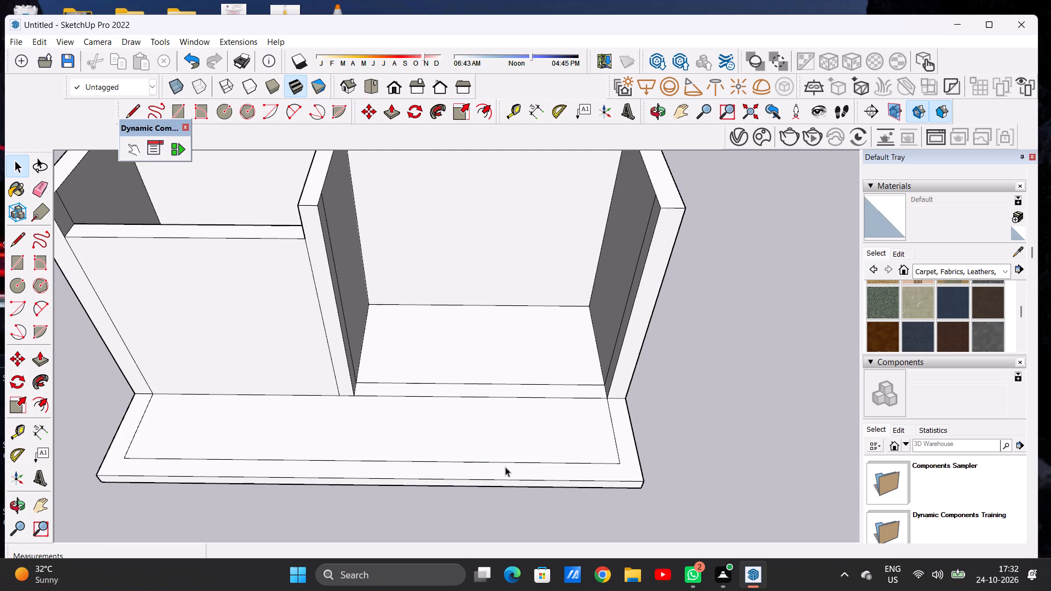
scroll(505, 590, "down", 2)
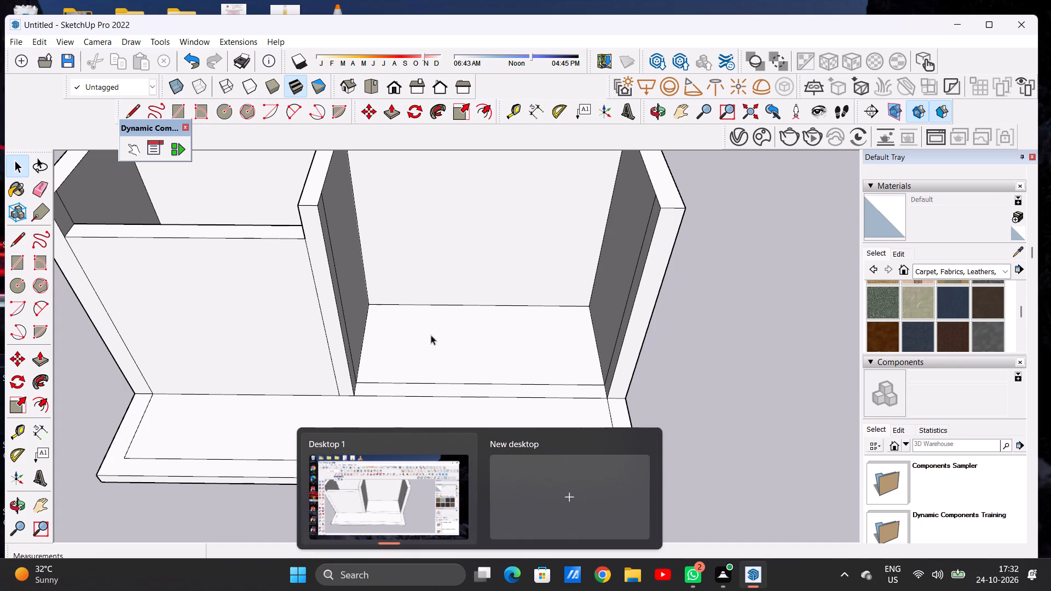
left_click(703, 322)
scroll(541, 332, "down", 6)
scroll(541, 332, "up", 1)
scroll(539, 332, "down", 8)
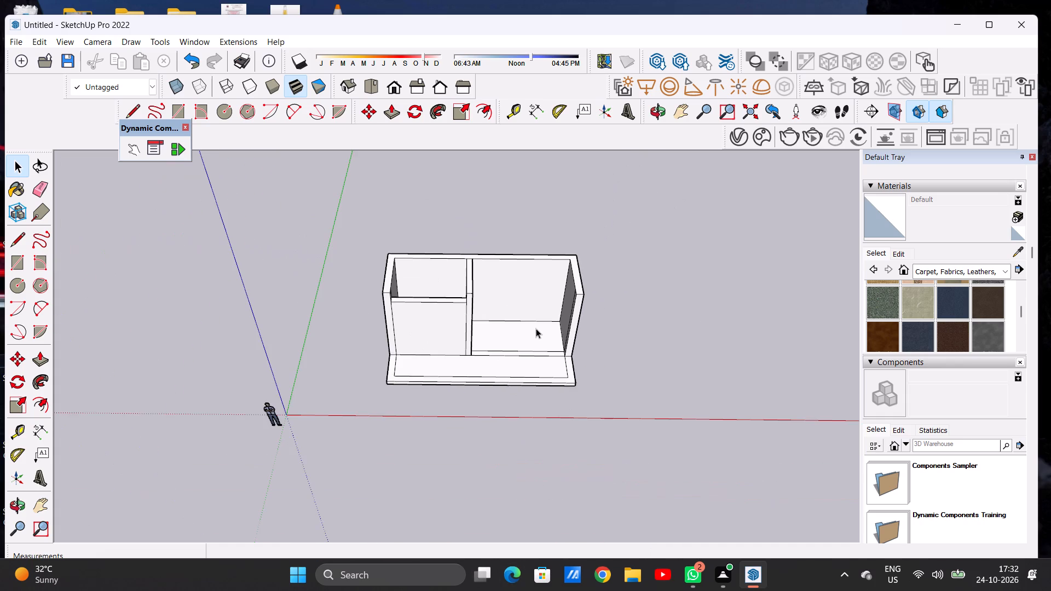
scroll(533, 307, "up", 1)
scroll(533, 307, "down", 1)
scroll(533, 307, "up", 4)
scroll(494, 351, "up", 6)
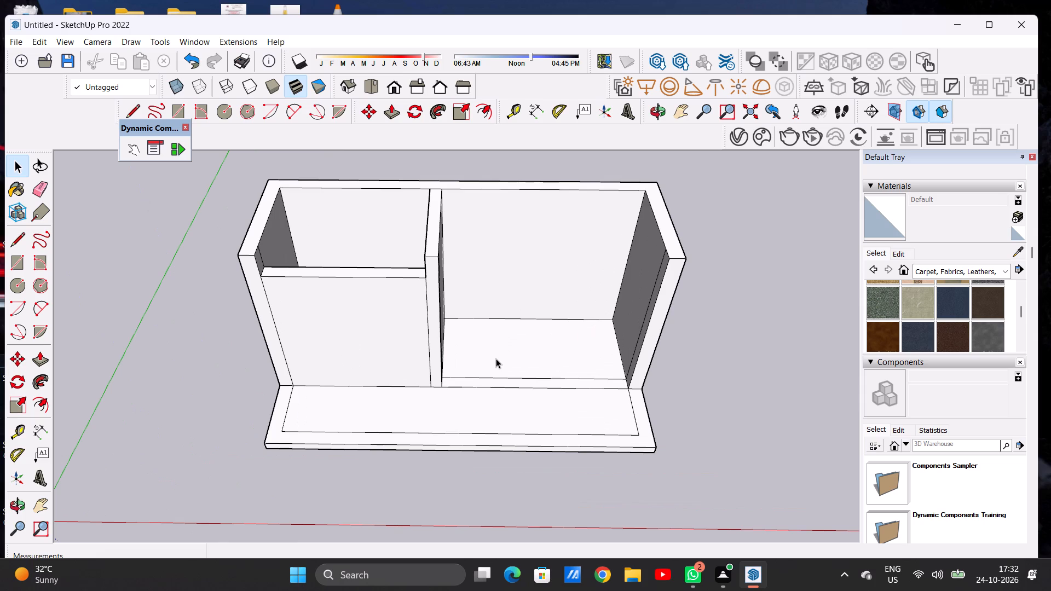
scroll(526, 363, "down", 3)
scroll(533, 344, "up", 3)
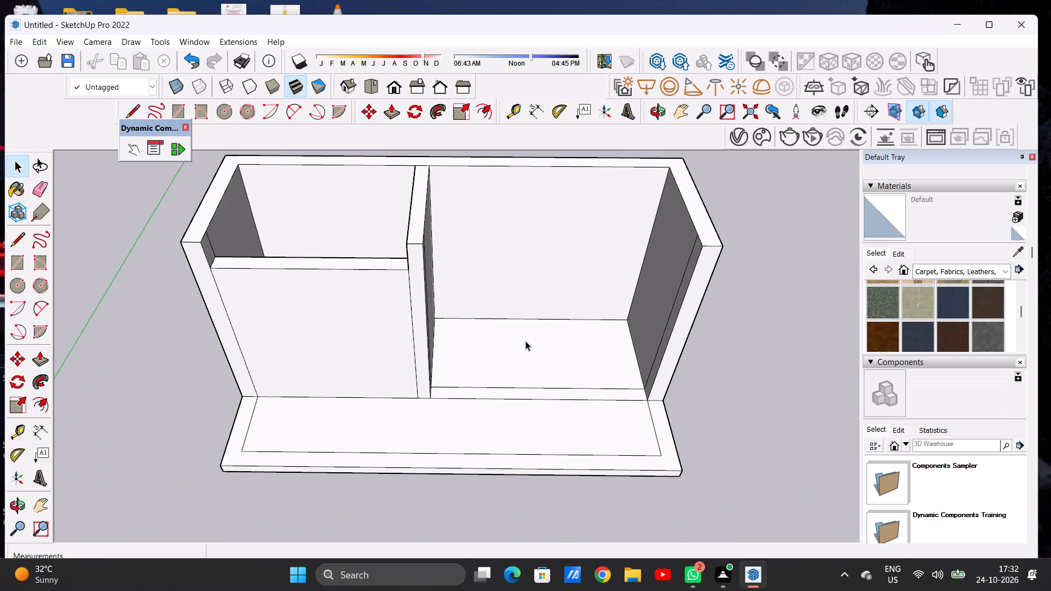
scroll(480, 333, "down", 4)
Draw an upright window rectangle about 6' 5" wide on the larger room's back wall, near its upper right part.
middle_click_drag(496, 345, 490, 243)
scroll(522, 274, "up", 2)
scroll(523, 277, "down", 1)
scroll(523, 277, "up", 2)
middle_click_drag(524, 324, 525, 281)
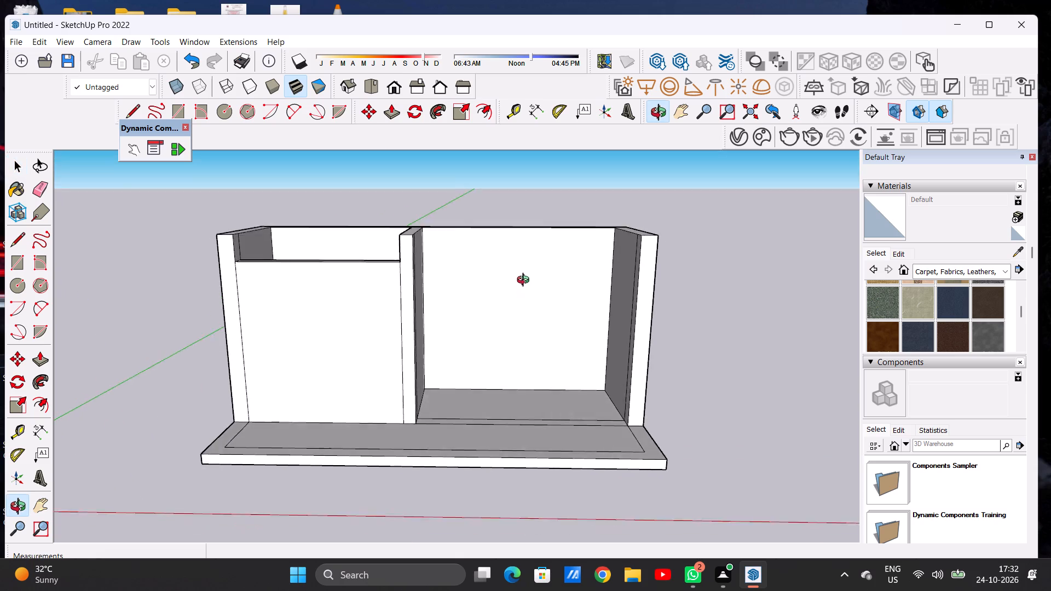
middle_click_drag(525, 281, 521, 265)
scroll(515, 270, "up", 2)
key("r")
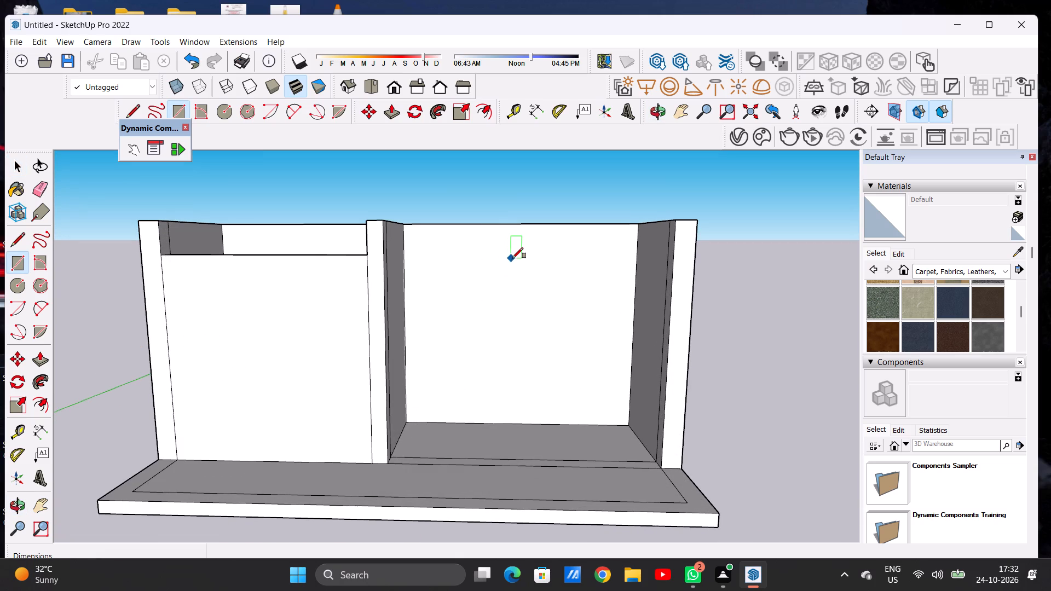
left_click(512, 252)
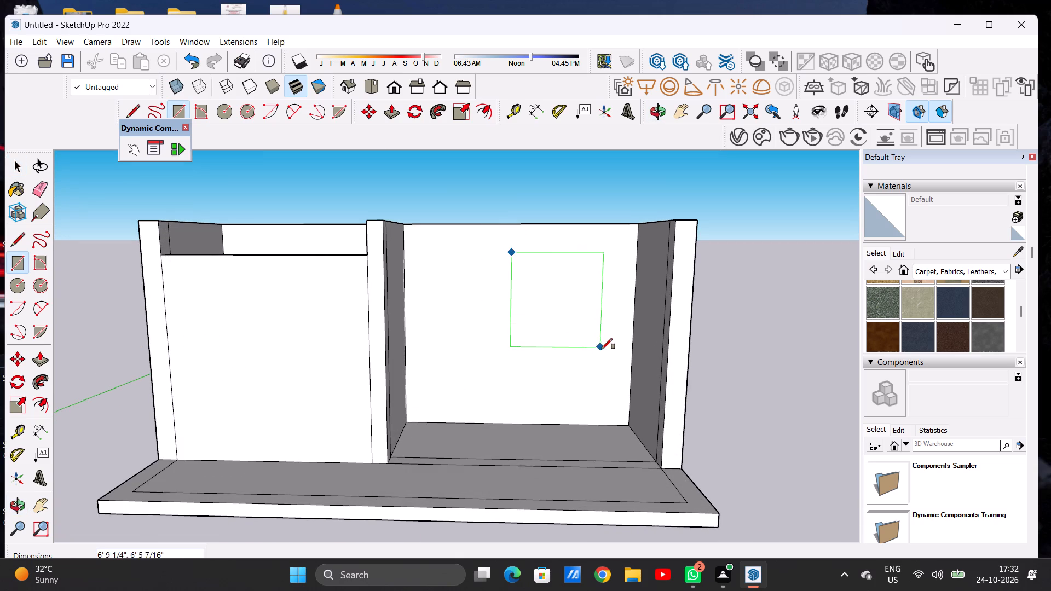
left_click(602, 359)
key("space")
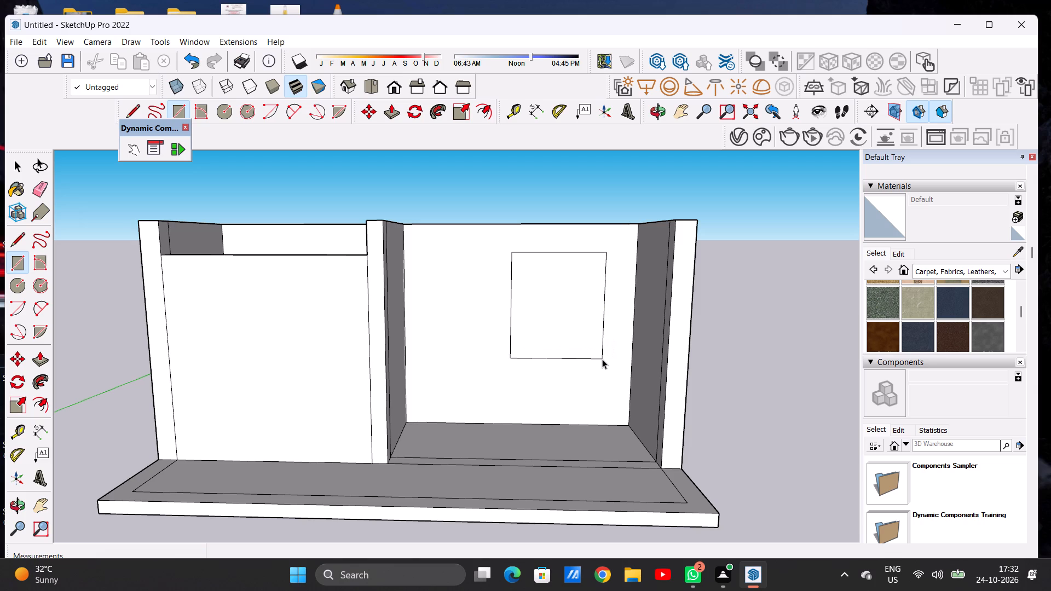
Offset the window rectangle's outline inward about 6 15/16" to form the frame border.
type("OF")
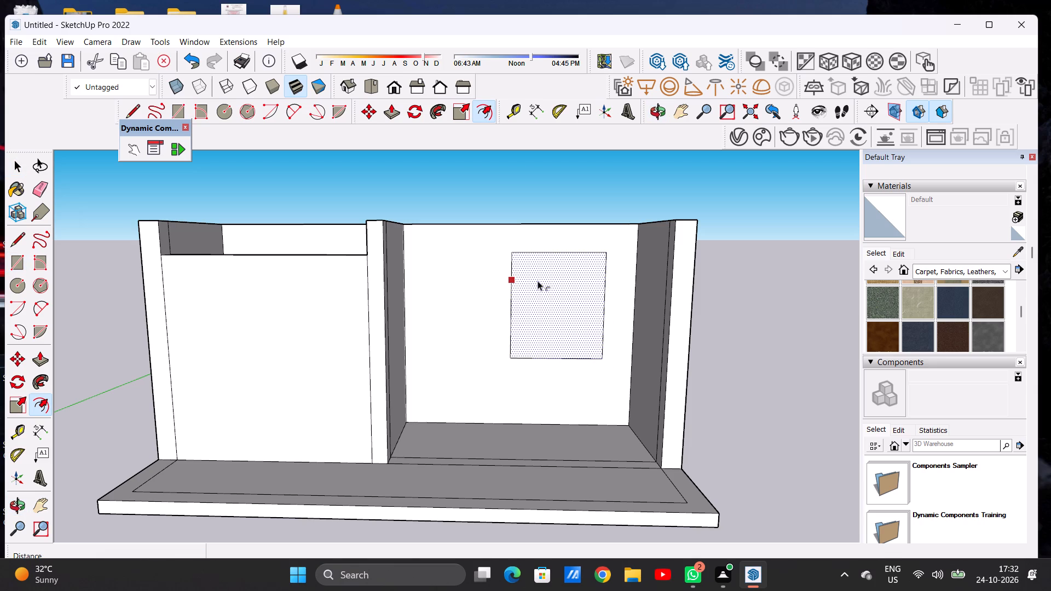
left_click(538, 281)
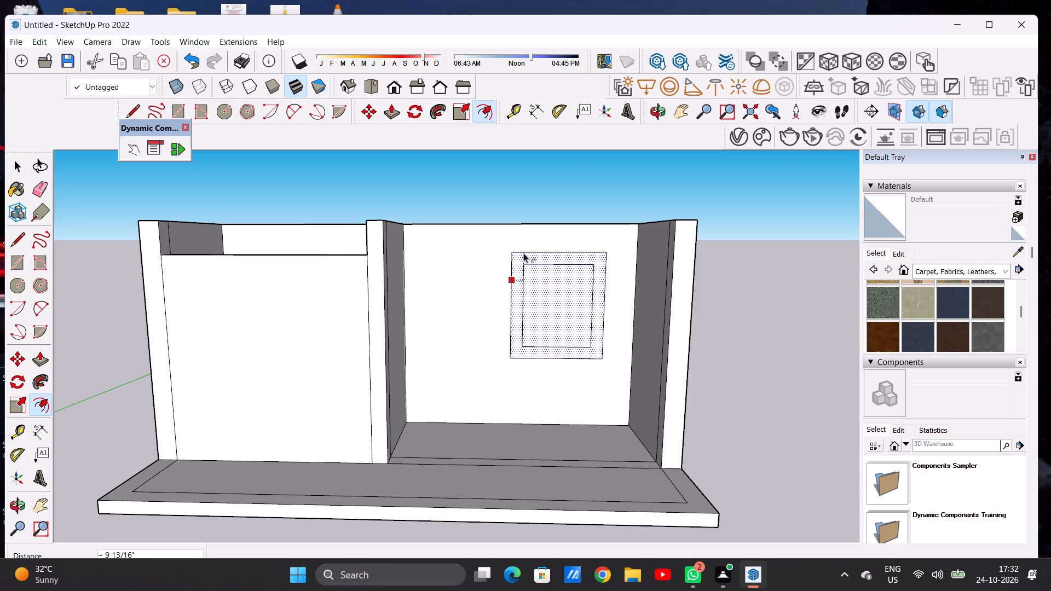
left_click(520, 249)
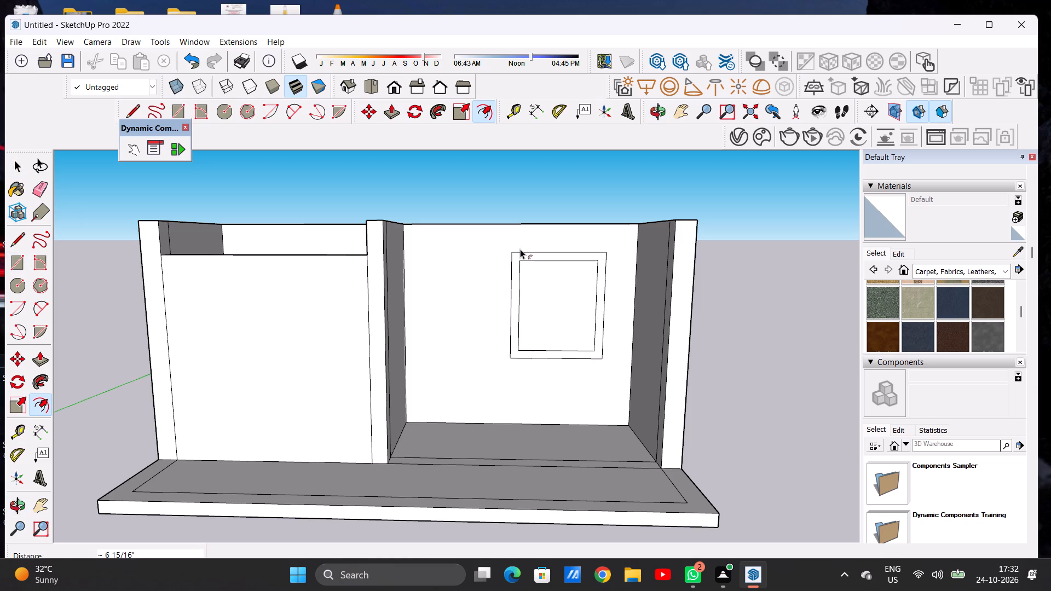
key("space")
Draw two closely spaced vertical lines about 6' 6" long across the middle of the inner window rectangle for a mullion.
type("L")
scroll(542, 346, "up", 3)
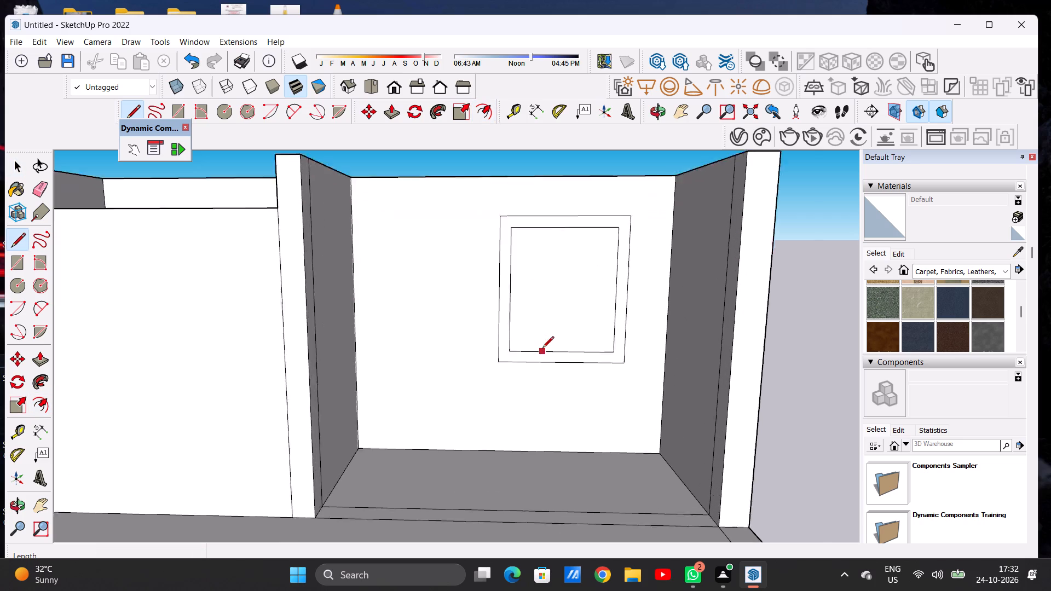
scroll(542, 349, "up", 2)
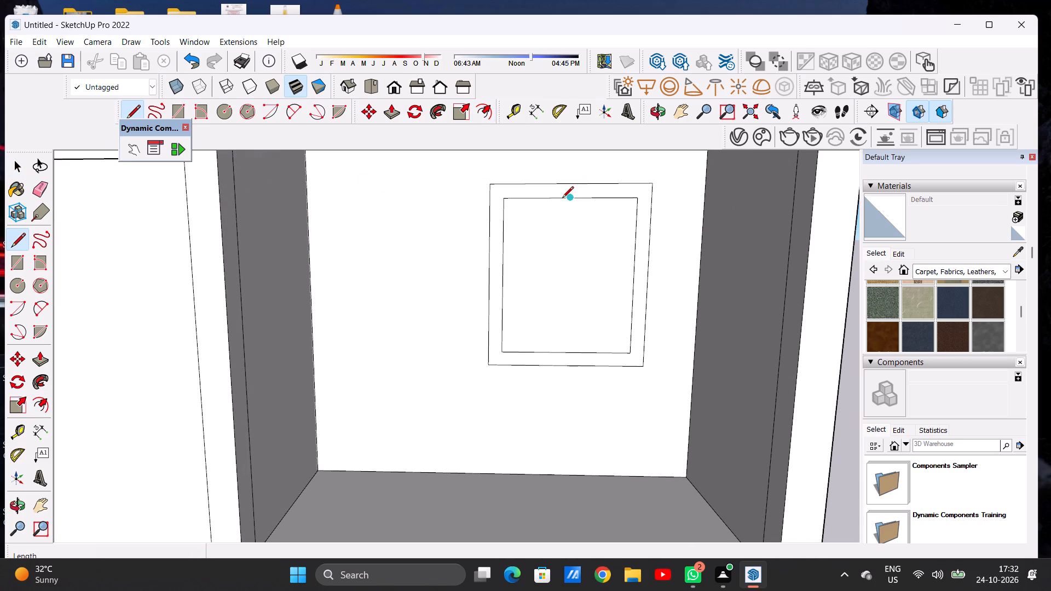
left_click(562, 200)
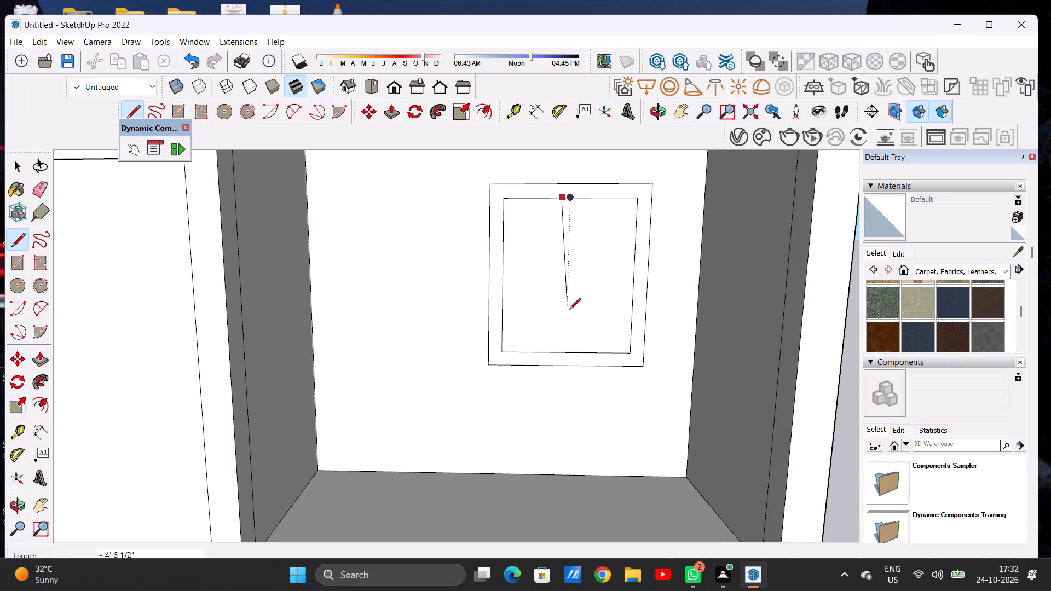
left_click(553, 350)
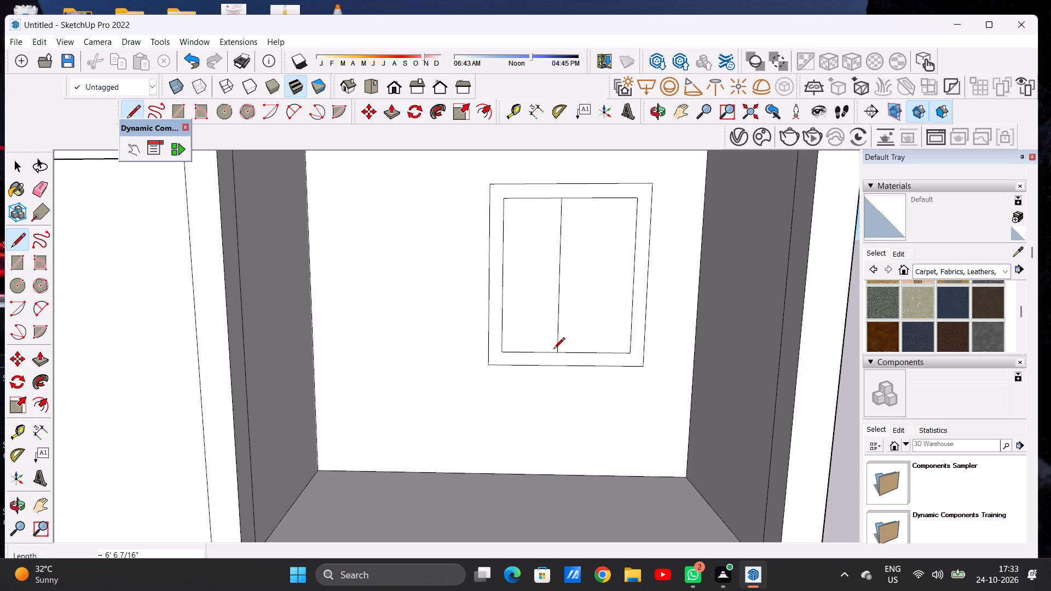
left_click(573, 200)
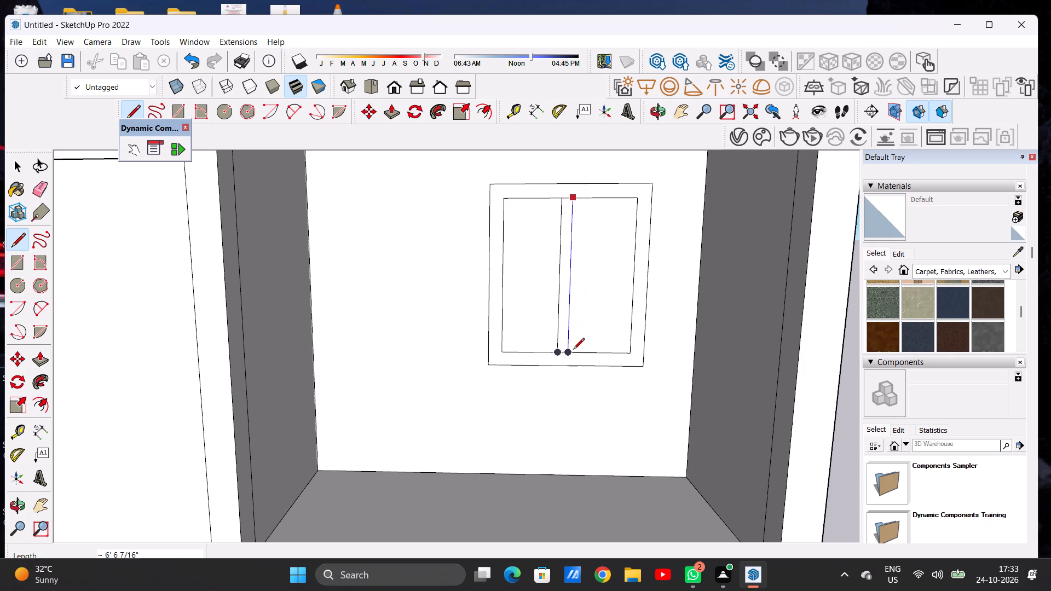
left_click(573, 351)
key("space")
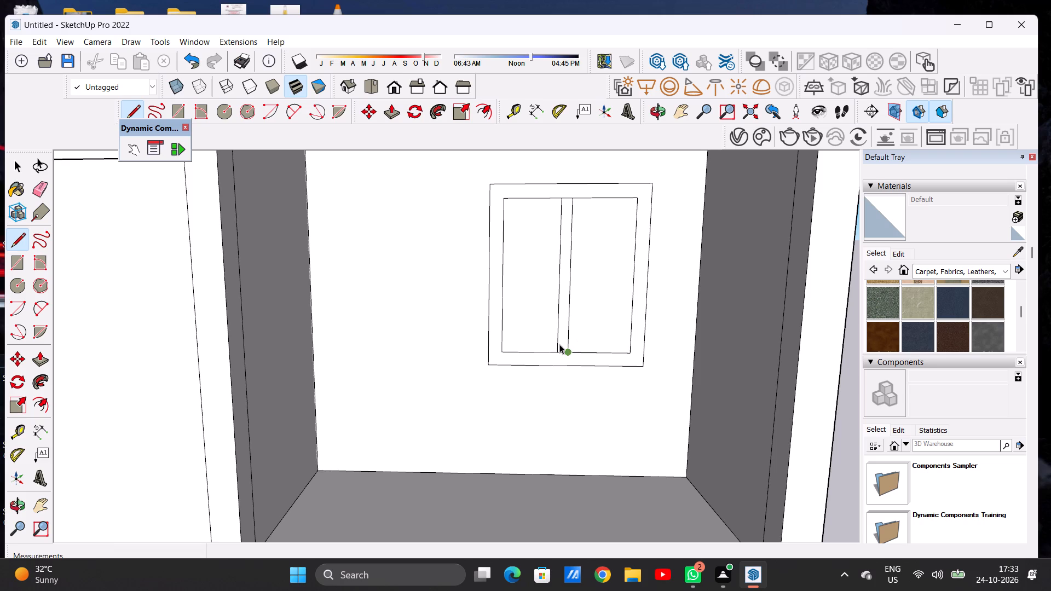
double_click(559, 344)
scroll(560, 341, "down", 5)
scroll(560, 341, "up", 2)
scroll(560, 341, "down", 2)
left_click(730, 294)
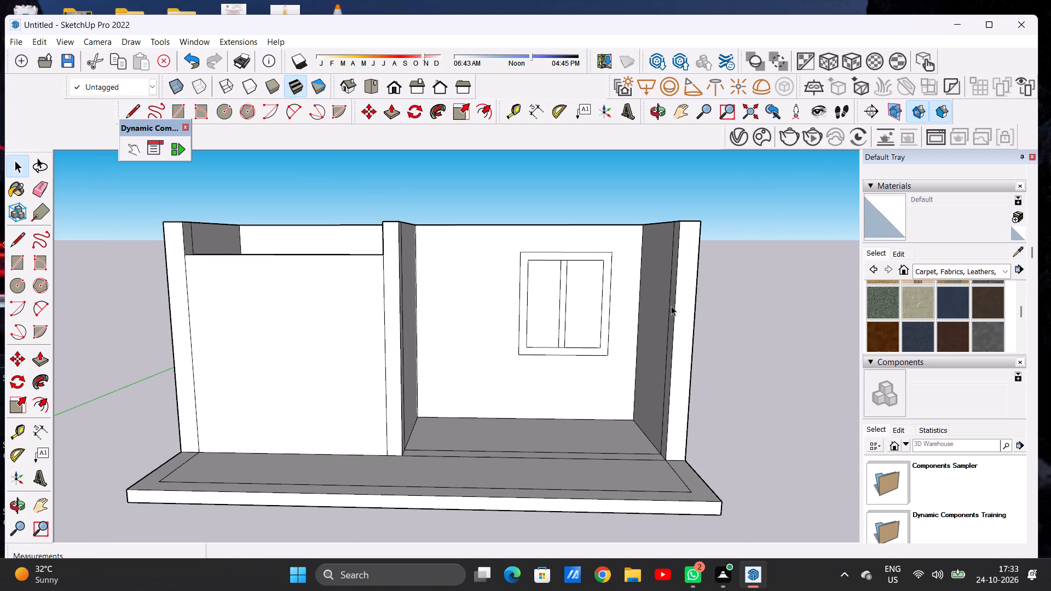
Move the mullion strip slightly sideways to sit more centrally between the two window panes.
scroll(550, 358, "up", 11)
double_click(565, 332)
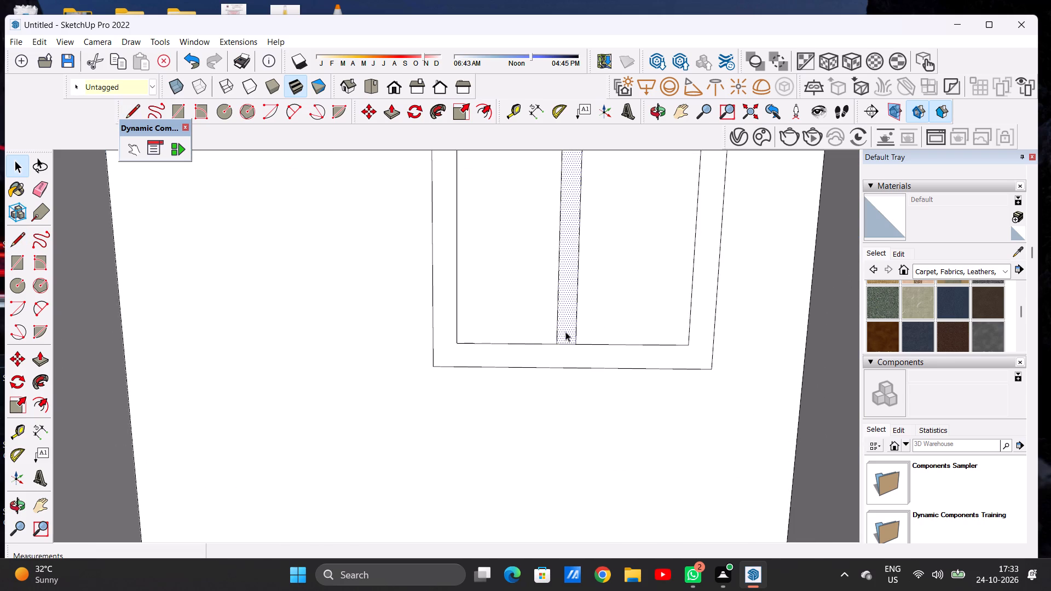
key("m")
left_click(576, 348)
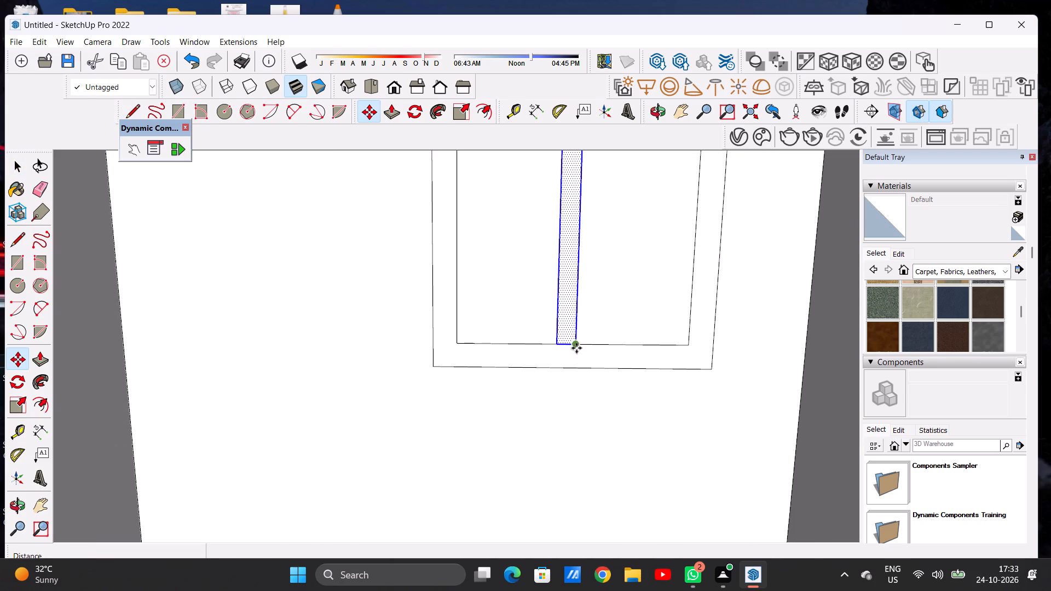
left_click(581, 347)
key("space")
scroll(603, 311, "down", 14)
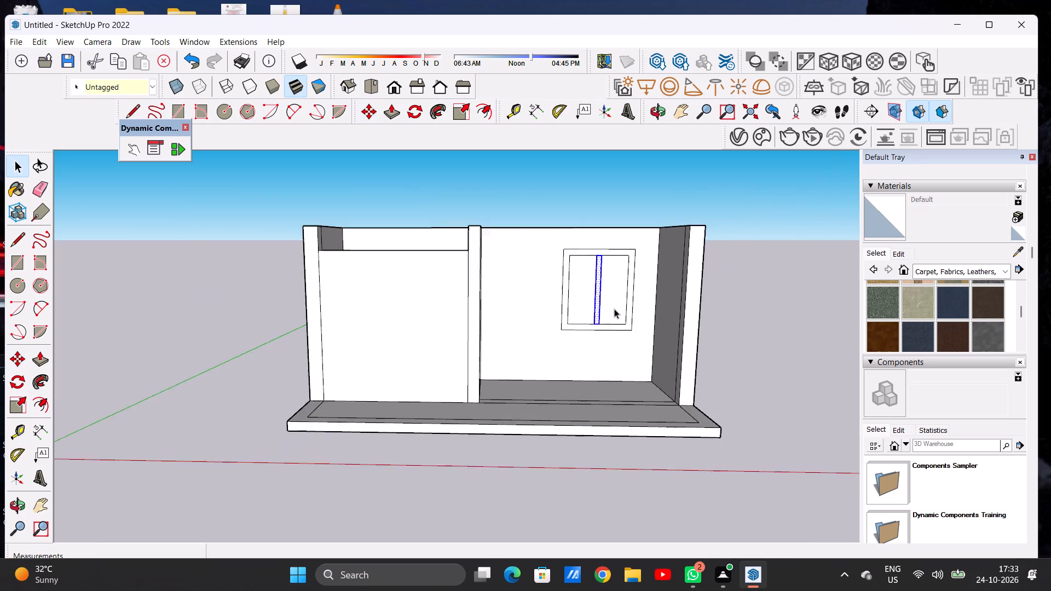
scroll(614, 309, "down", 7)
left_click(748, 269)
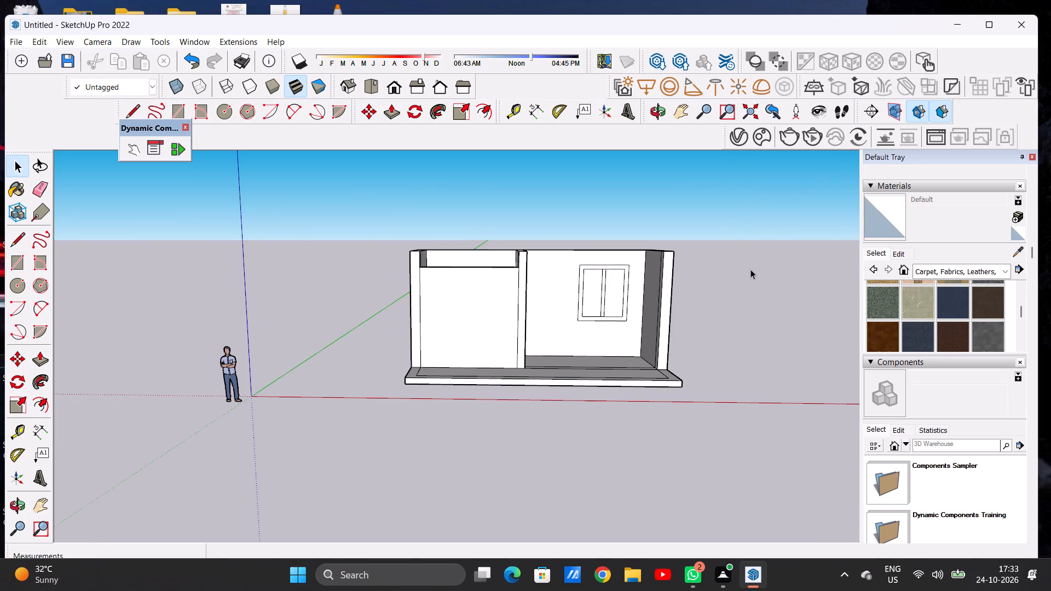
Examine the building with its two-pane window from the front and from above.
scroll(427, 291, "down", 9)
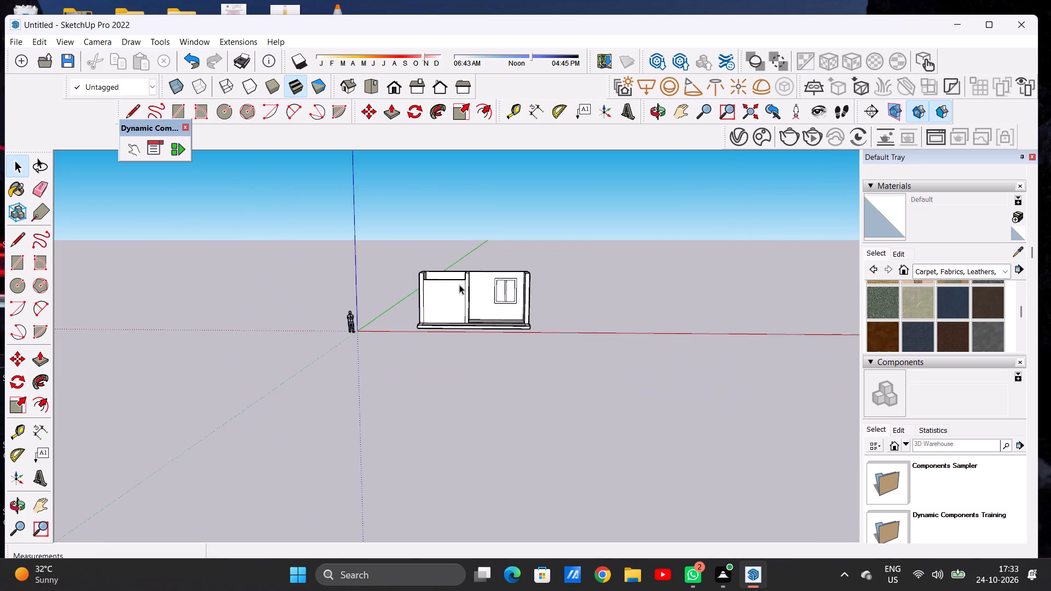
scroll(464, 283, "up", 8)
middle_click(544, 297)
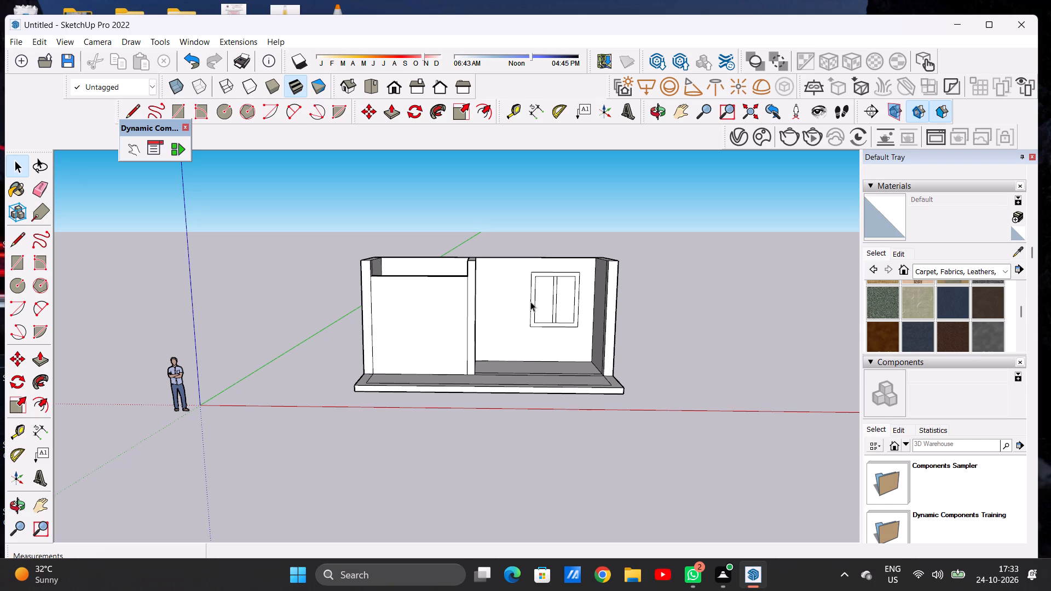
scroll(497, 337, "down", 6)
scroll(500, 312, "up", 6)
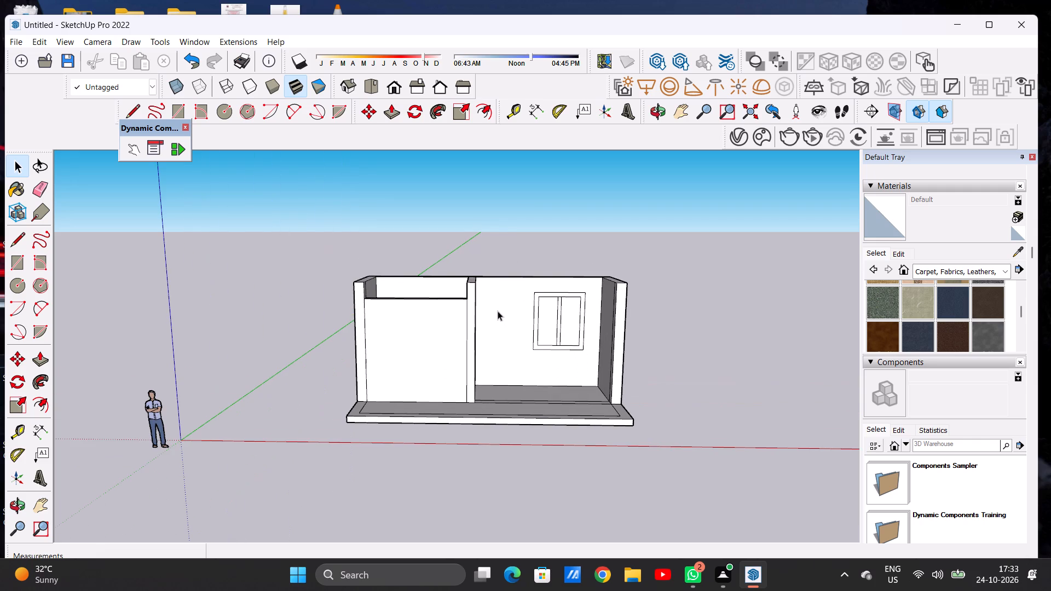
scroll(496, 317, "down", 3)
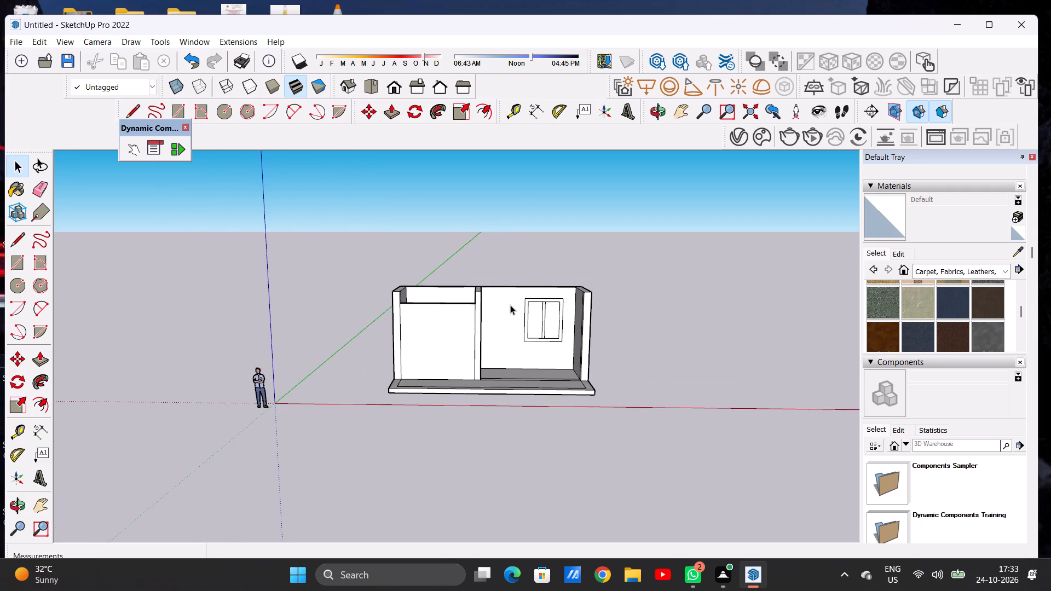
middle_click_drag(509, 306, 461, 436)
scroll(495, 399, "up", 4)
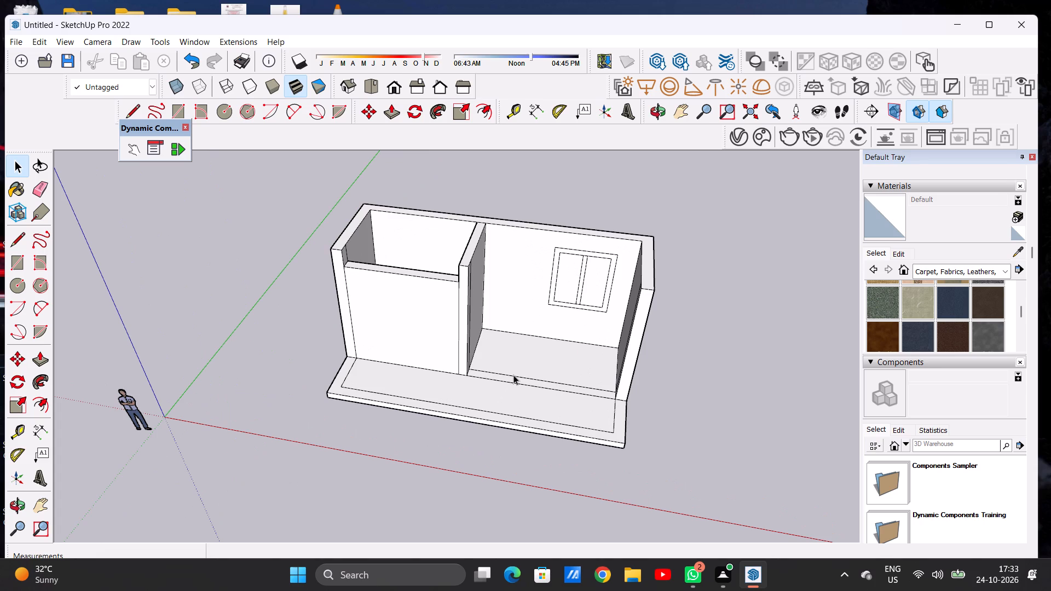
Draw a short horizontal line across the front strip of the partition's larger-room side, near its top.
key("l")
scroll(504, 337, "up", 4)
scroll(504, 313, "down", 1)
scroll(504, 311, "up", 1)
middle_click_drag(493, 285, 416, 233)
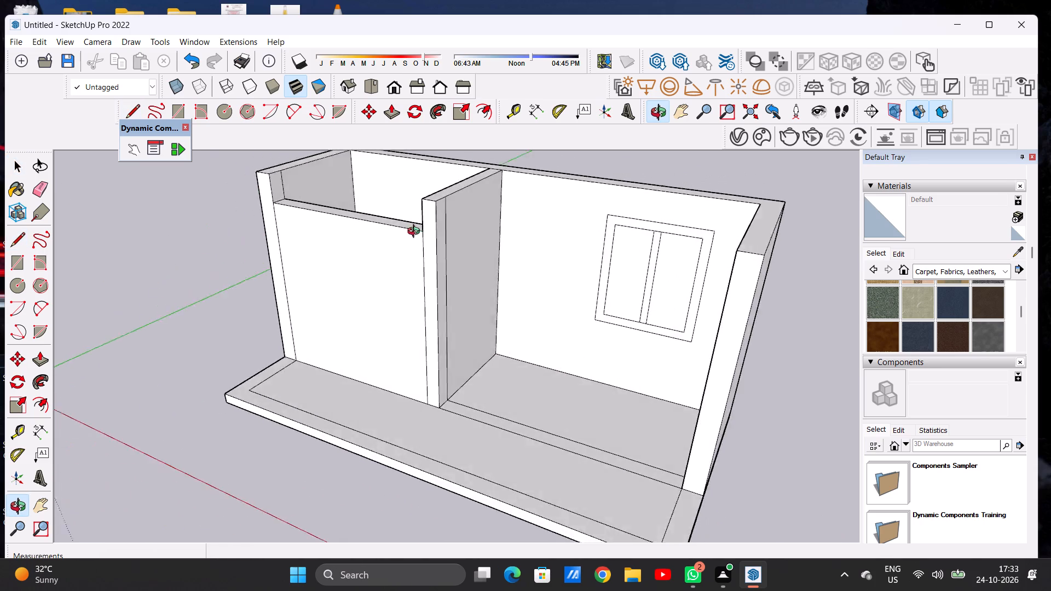
middle_click_drag(416, 233, 376, 199)
scroll(376, 199, "up", 6)
left_click(471, 222)
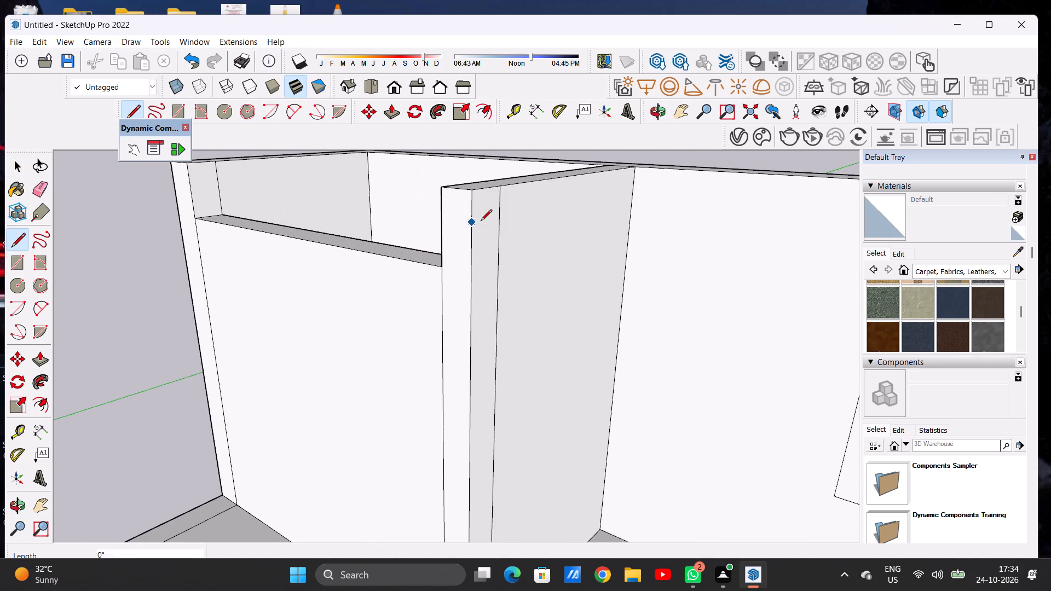
left_click(501, 216)
Push/Pull the small face above that line about 16' 7" to the opposite end wall, forming a header beam over the larger room's opening.
key("p")
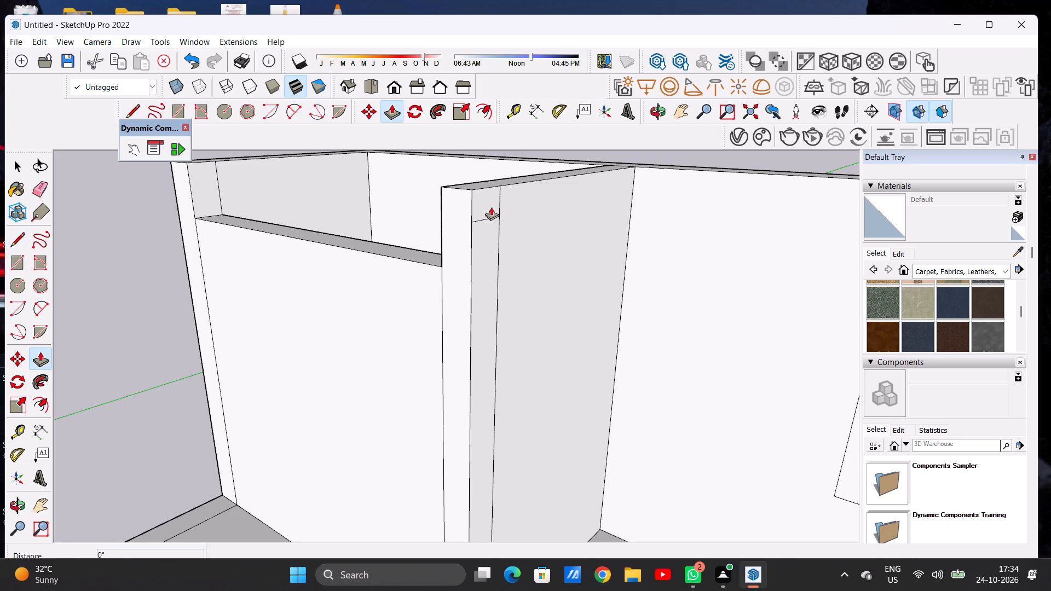
left_click(491, 207)
scroll(542, 266, "down", 15)
middle_click_drag(610, 271, 729, 247)
scroll(678, 238, "up", 20)
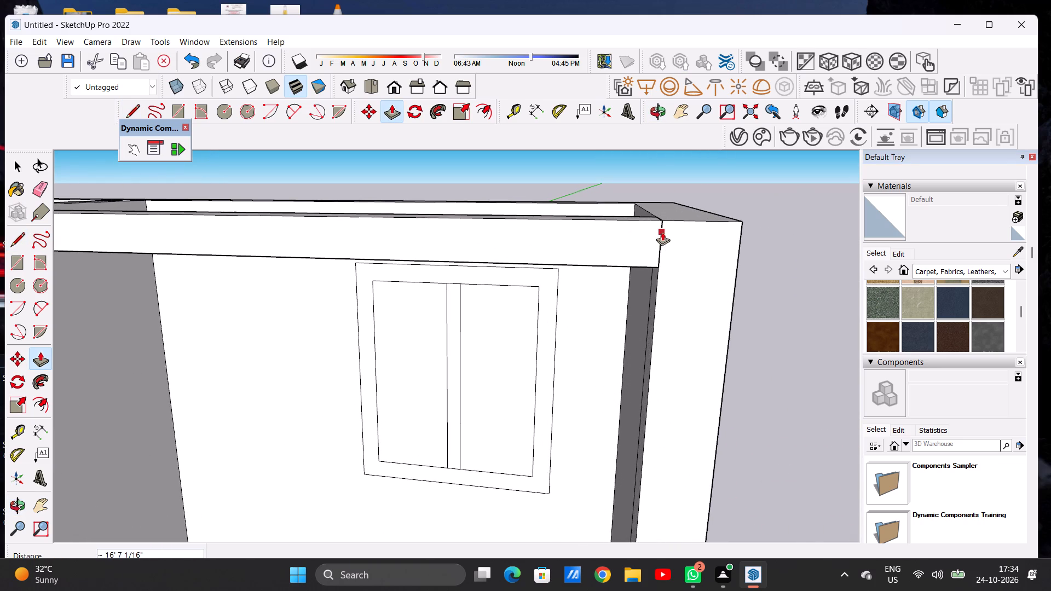
left_click(662, 227)
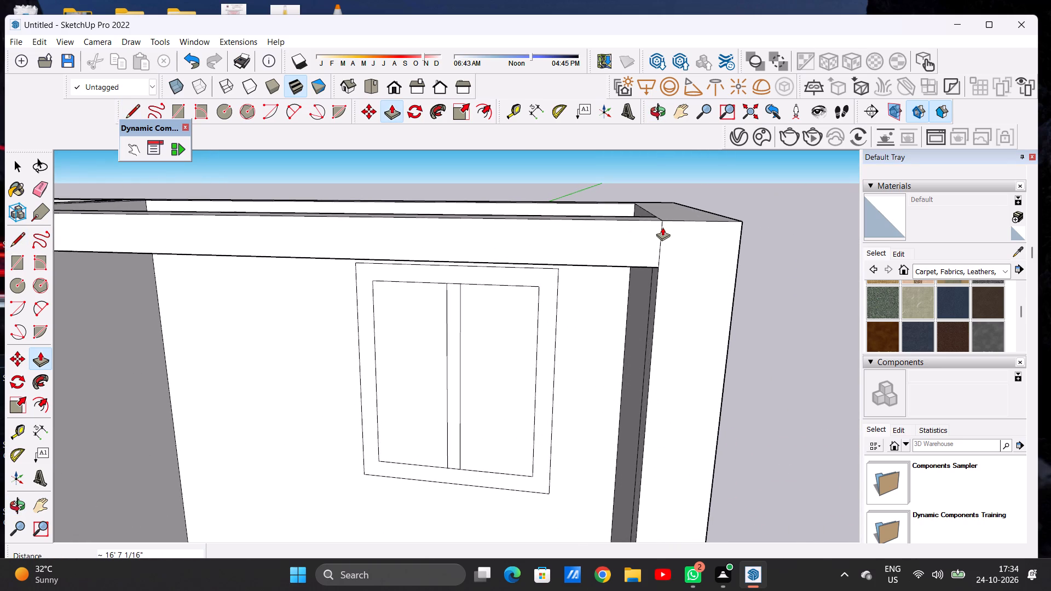
key("space")
Erase the leftover vertical seam where the header beam meets the end wall.
scroll(640, 308, "down", 14)
middle_click_drag(637, 283, 635, 268)
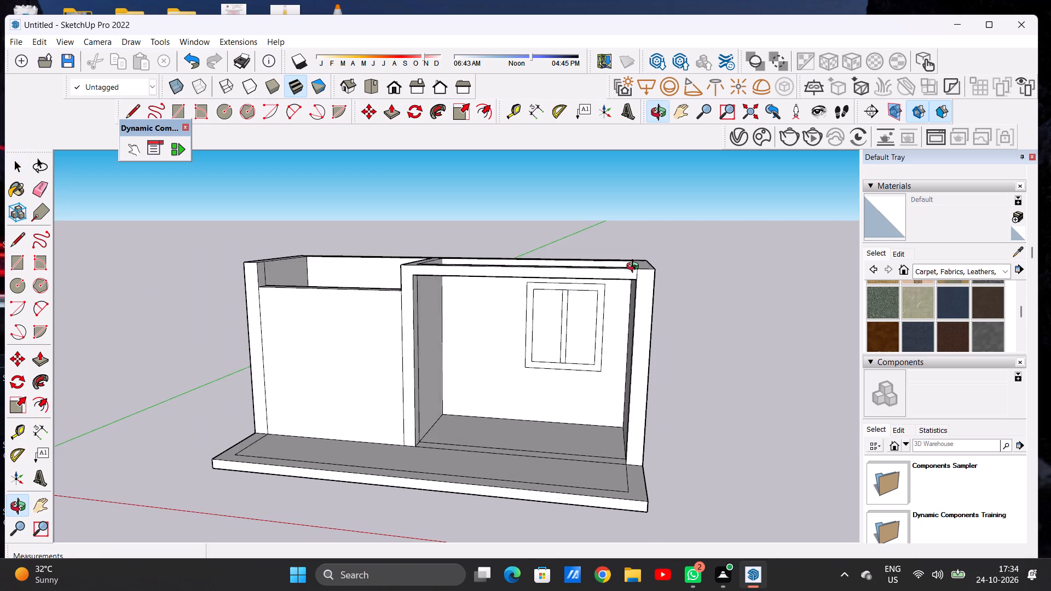
middle_click_drag(635, 268, 634, 268)
scroll(643, 270, "up", 14)
key("e")
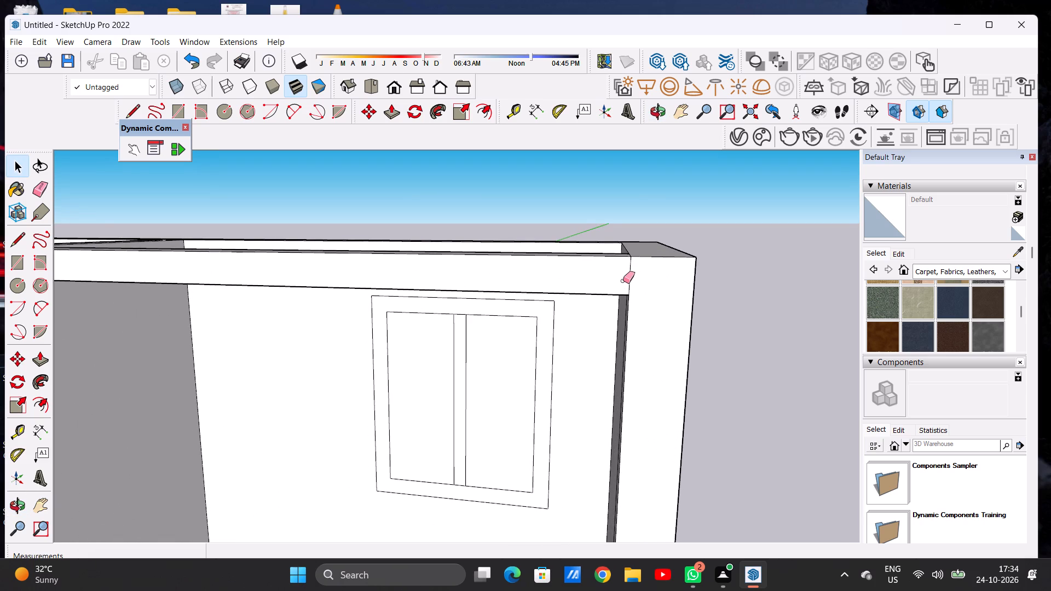
left_click(628, 281)
key("space")
Copy the larger room's floor face straight up 14' 8 1/4" to the wall tops to close the room with a roof face.
scroll(662, 322, "down", 6)
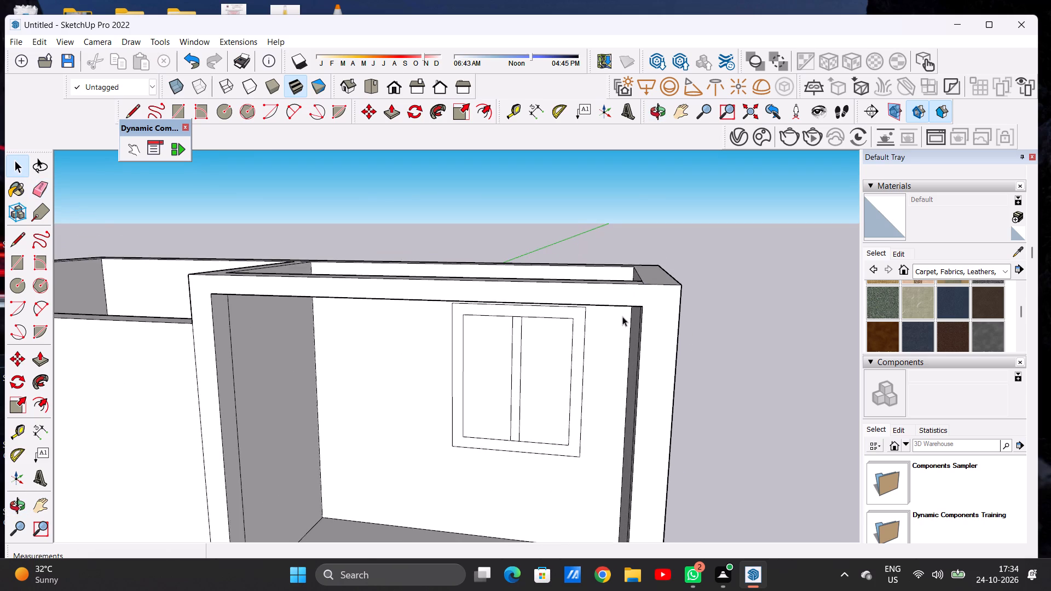
scroll(622, 316, "down", 6)
middle_click_drag(557, 328, 575, 265)
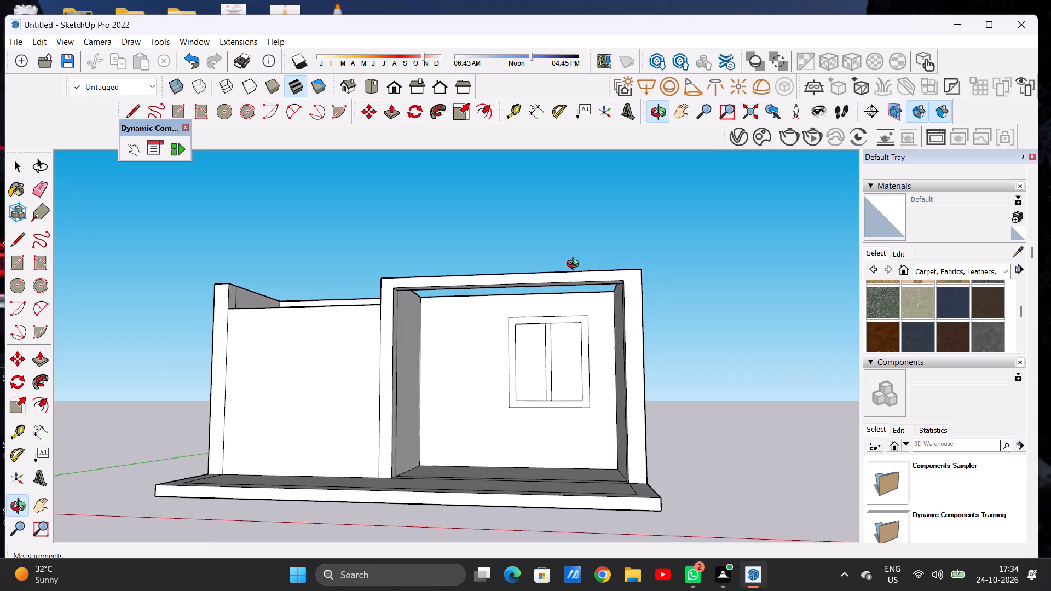
middle_click_drag(575, 265, 564, 334)
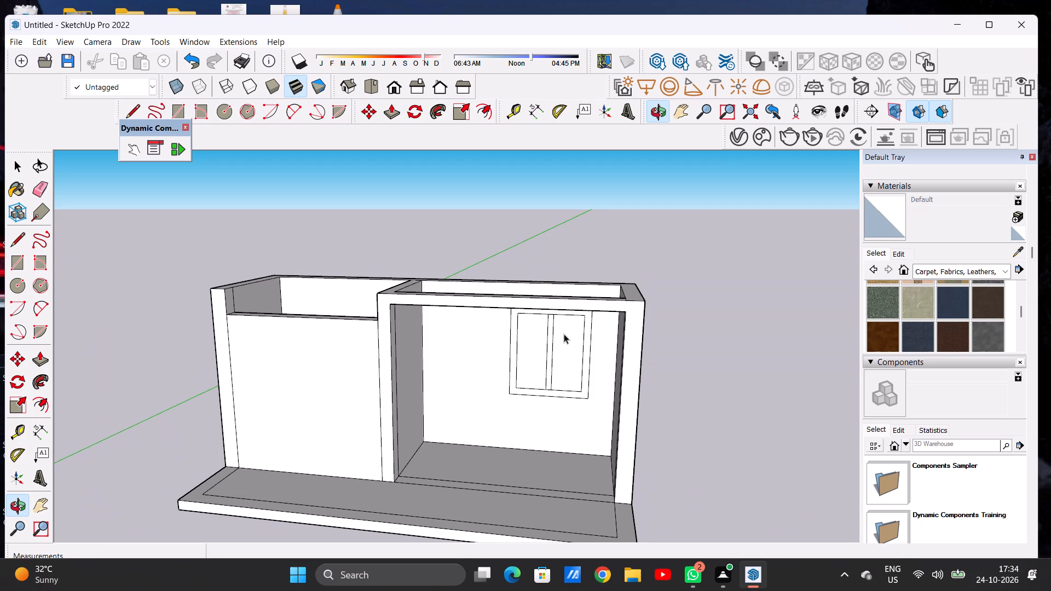
middle_click_drag(574, 317, 376, 436)
scroll(480, 298, "down", 6)
middle_click_drag(473, 335, 461, 415)
scroll(482, 390, "up", 8)
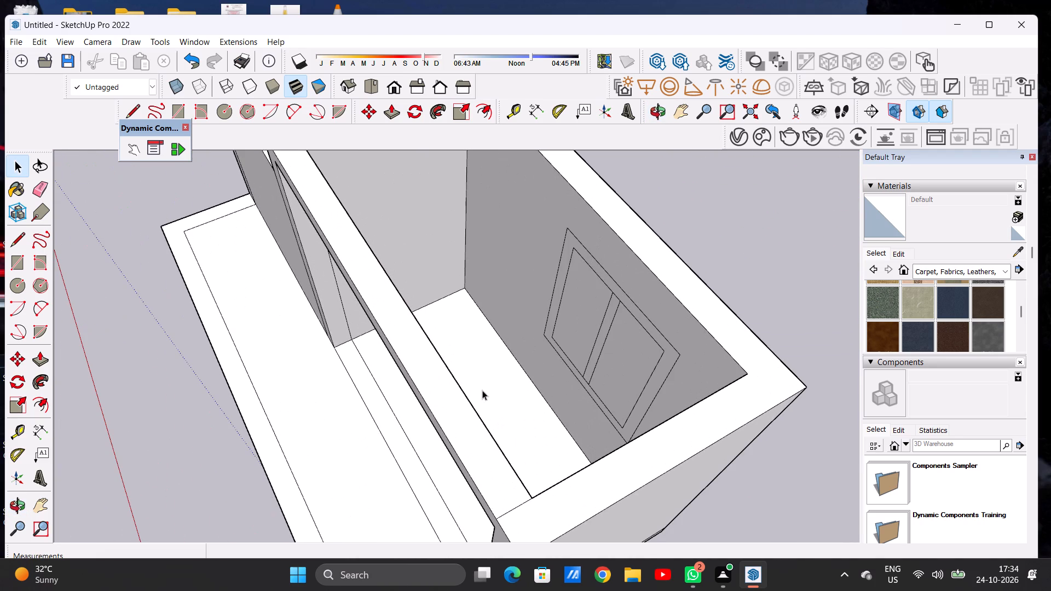
triple_click(495, 395)
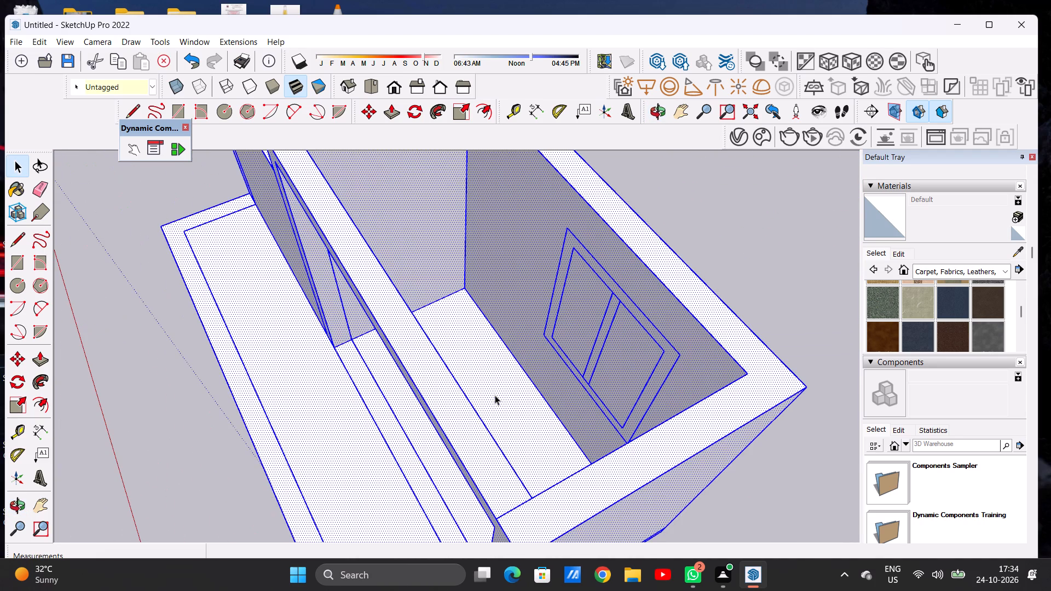
left_click(685, 218)
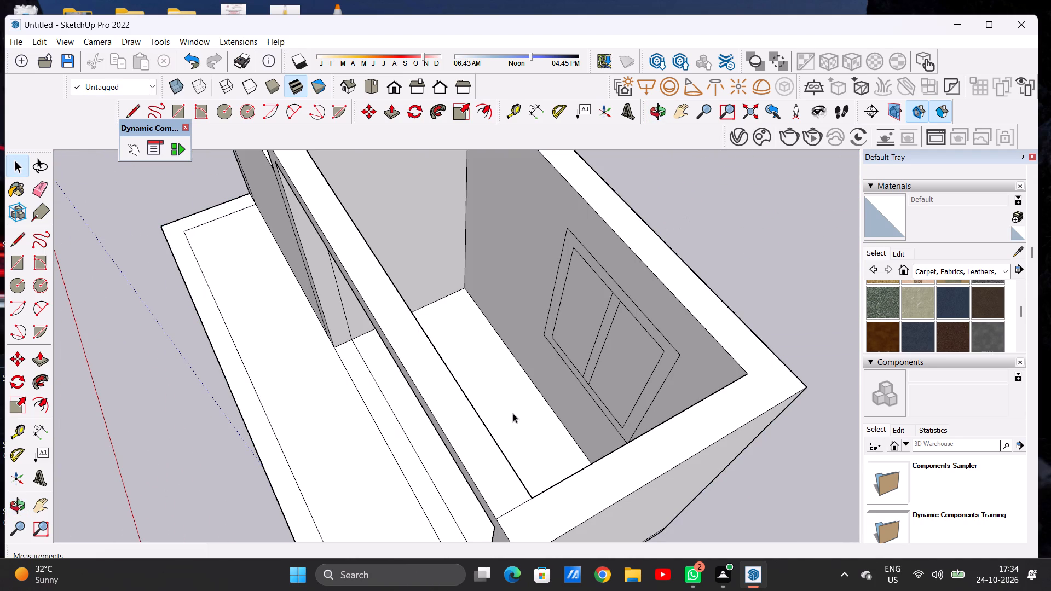
double_click(513, 413)
key("m")
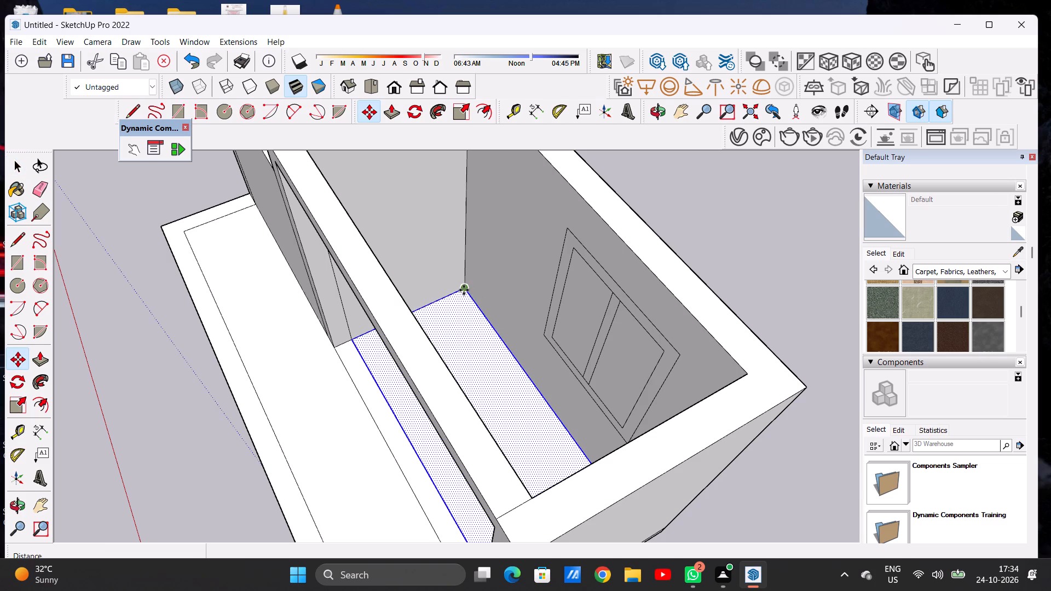
left_click(464, 290)
scroll(467, 308, "down", 11)
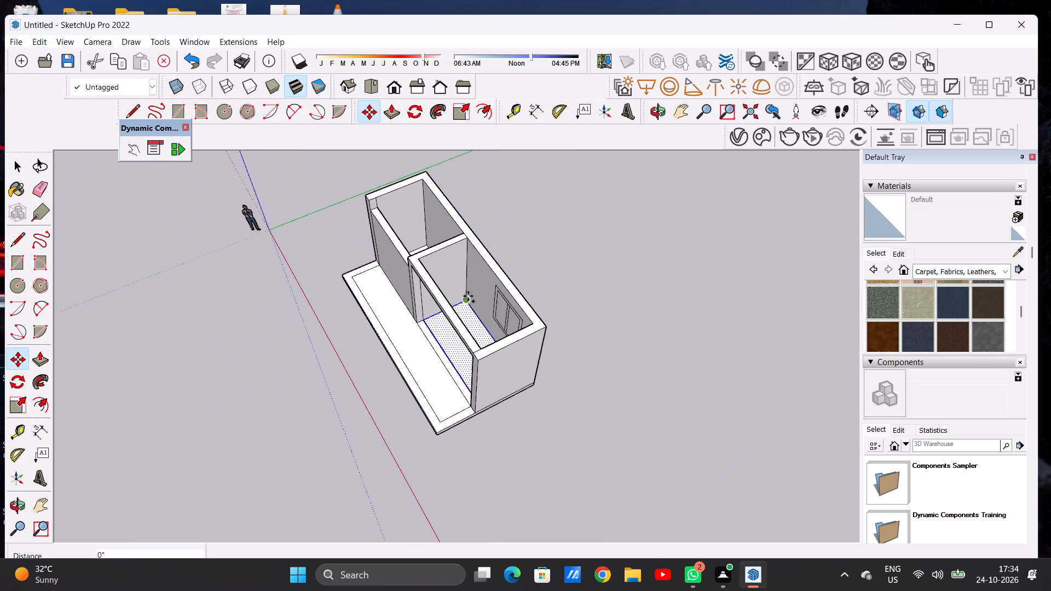
scroll(471, 253, "up", 3)
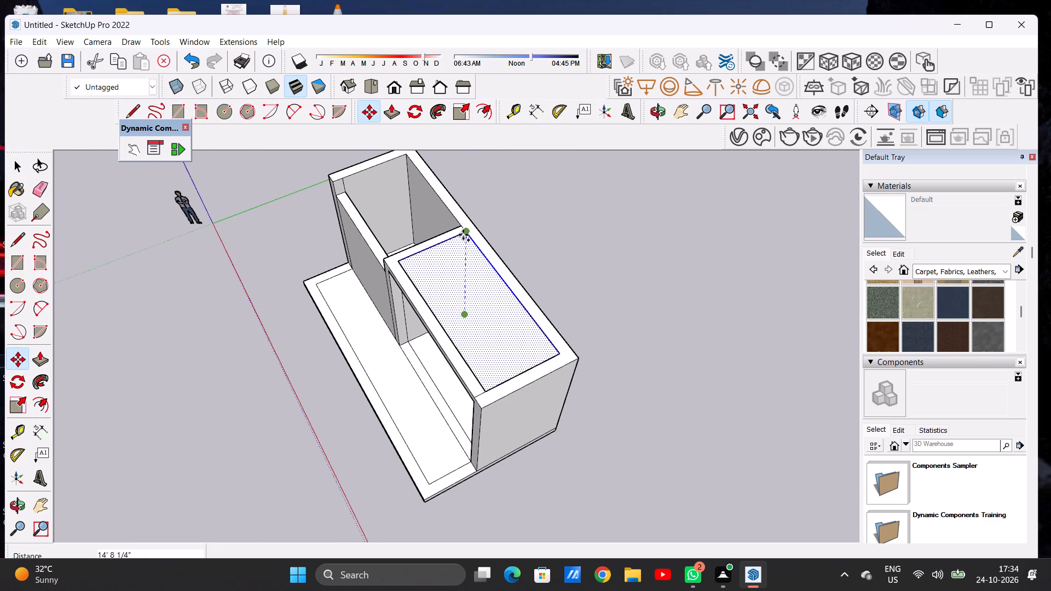
left_click(462, 235)
key("space")
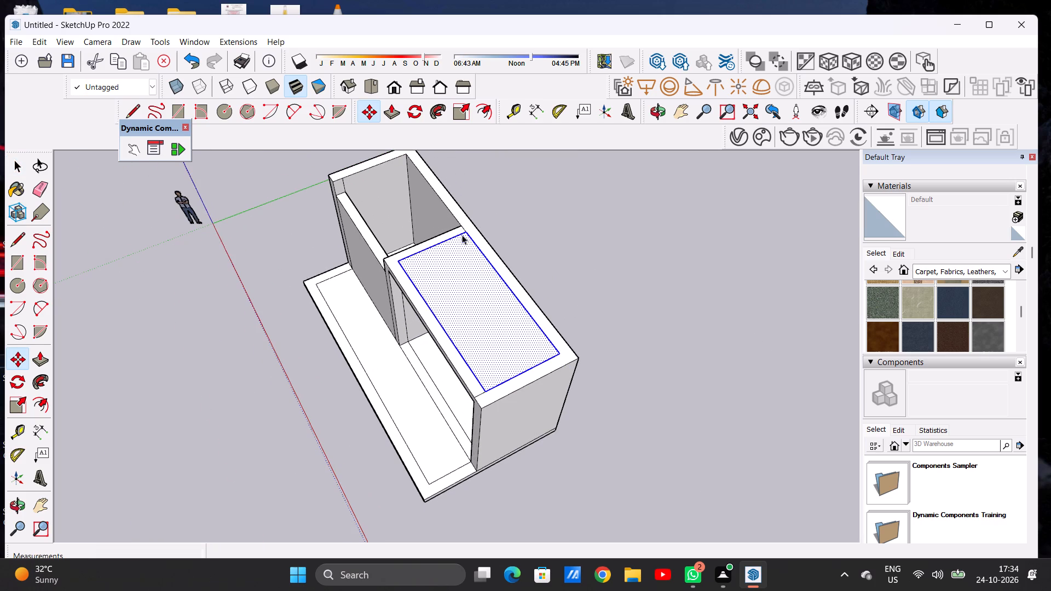
left_click(679, 237)
Examine the roofed larger room, its header beam and the open smaller room from the front and from above.
scroll(665, 284, "down", 8)
middle_click_drag(428, 327, 543, 287)
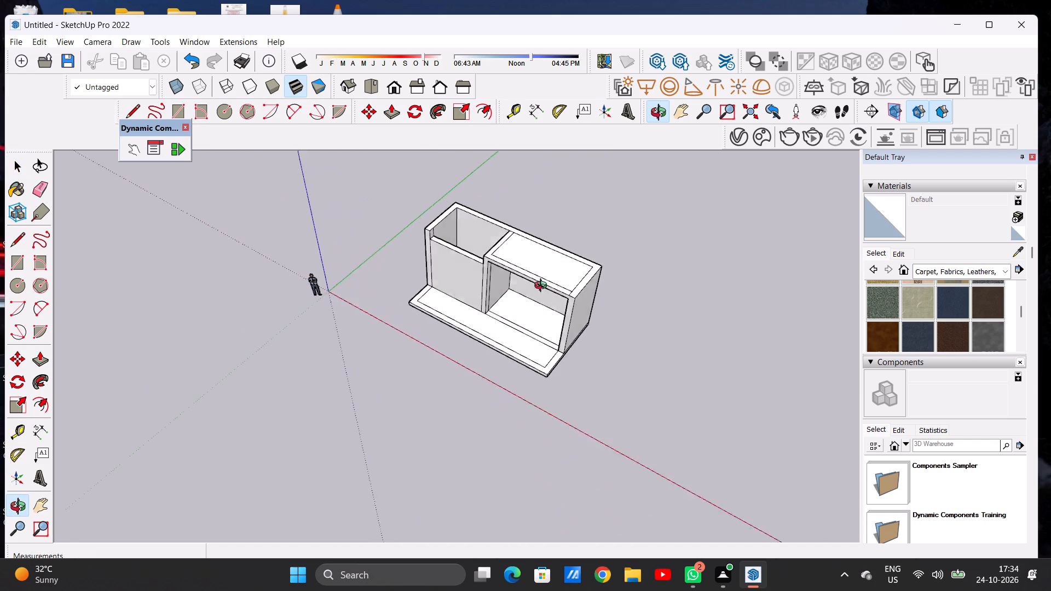
middle_click_drag(543, 287, 567, 268)
scroll(470, 236, "up", 1)
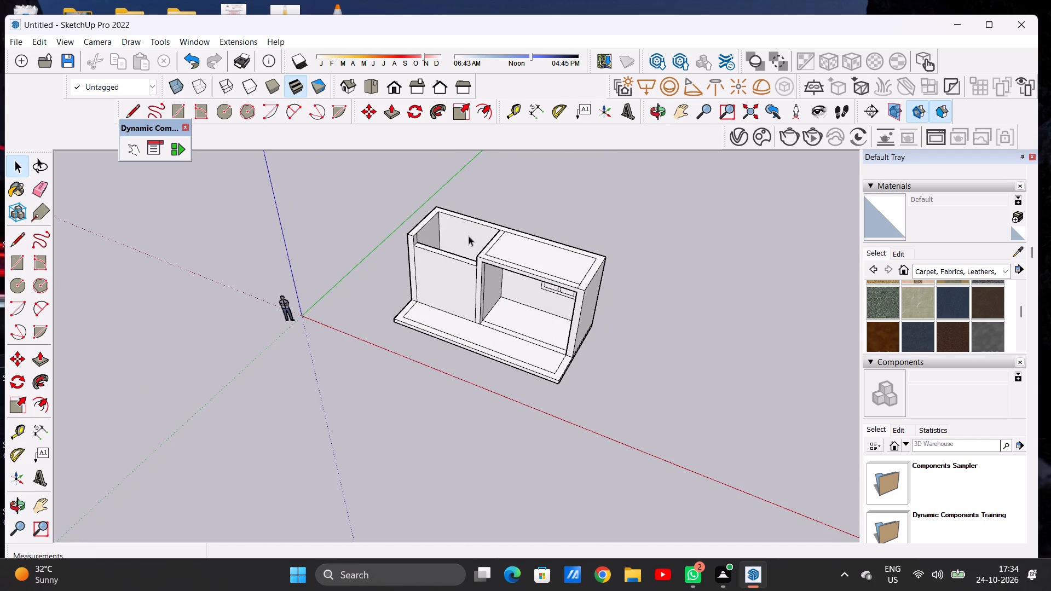
scroll(503, 255, "down", 6)
scroll(523, 253, "up", 6)
scroll(523, 253, "down", 1)
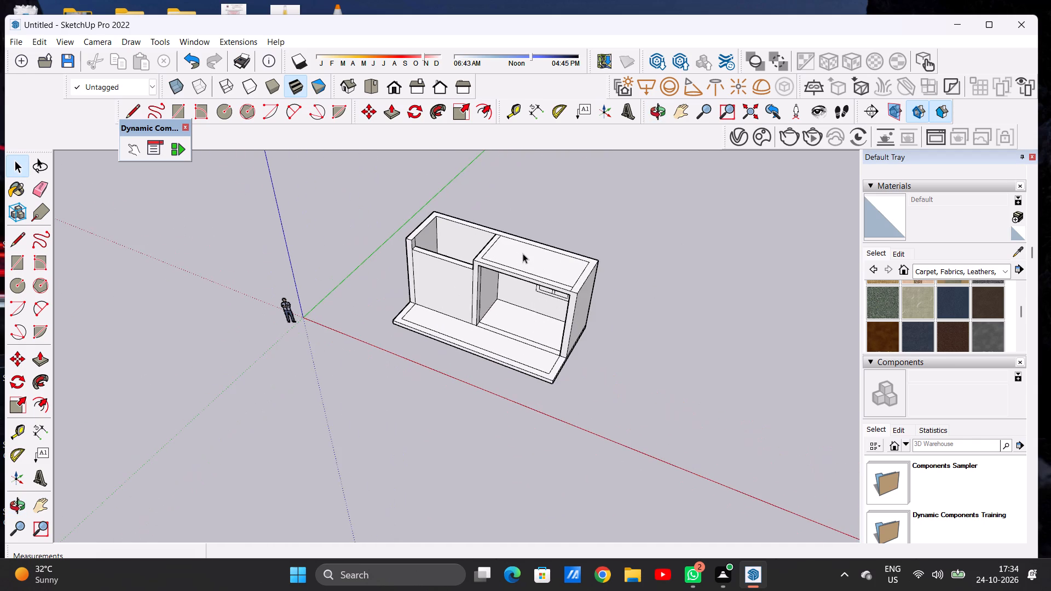
middle_click_drag(529, 260, 533, 210)
scroll(537, 239, "up", 7)
scroll(494, 268, "up", 5)
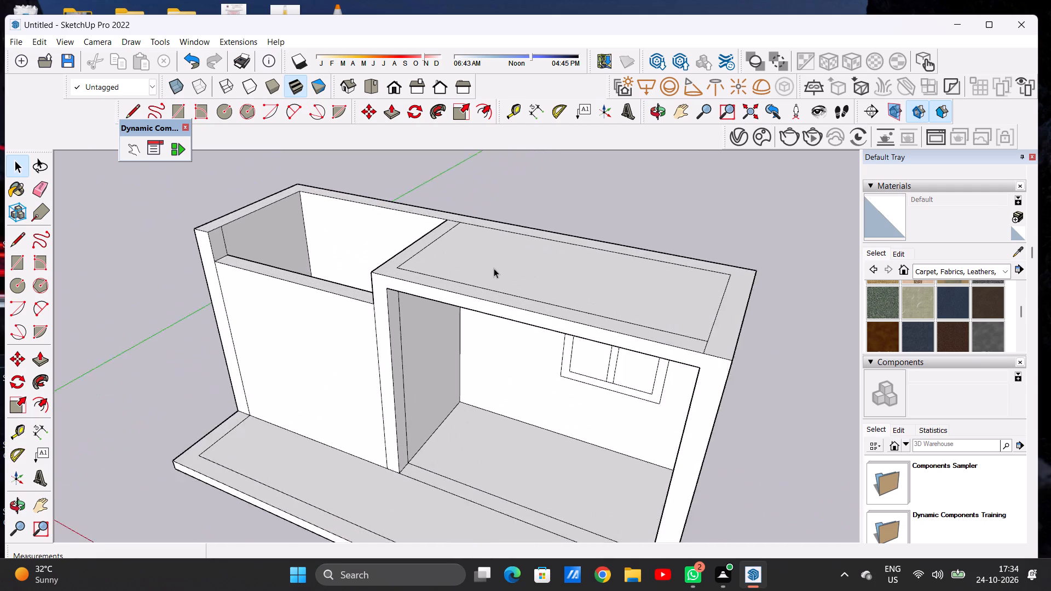
scroll(494, 268, "up", 3)
scroll(494, 268, "down", 10)
middle_click_drag(521, 295, 534, 238)
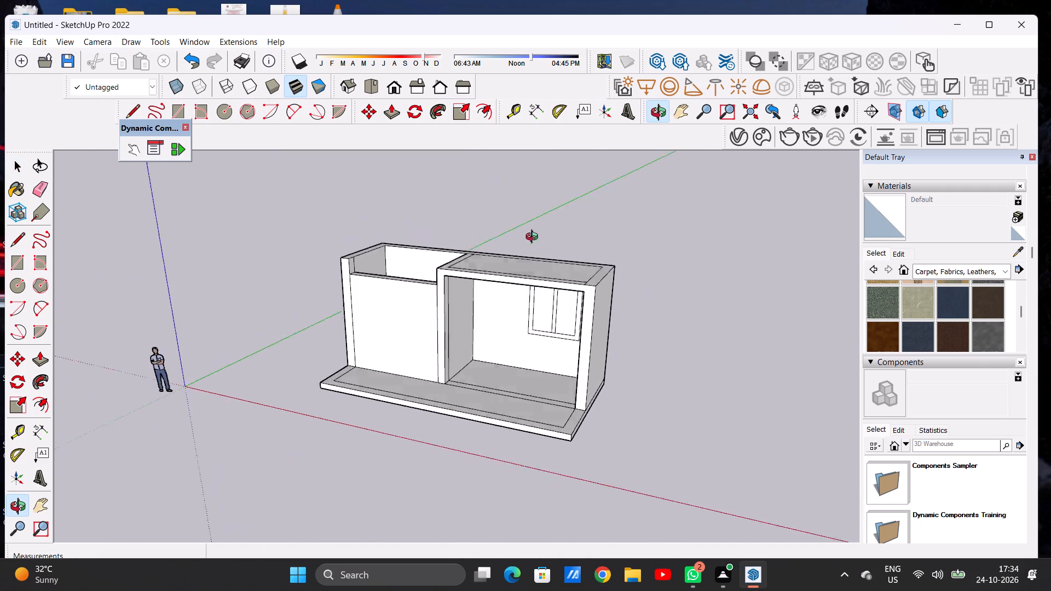
middle_click_drag(534, 238, 496, 305)
scroll(516, 302, "up", 5)
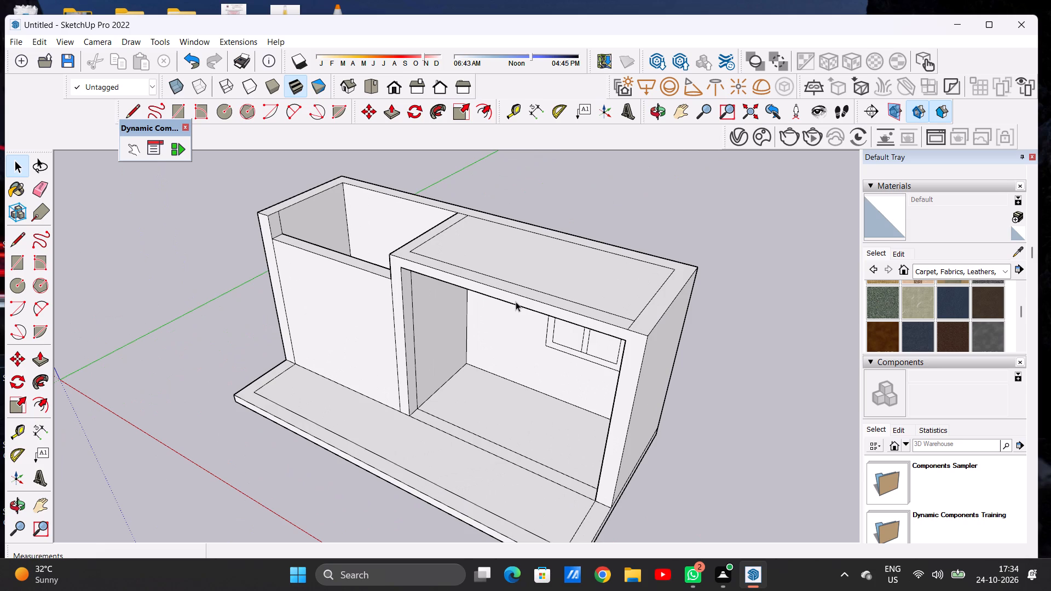
scroll(524, 287, "down", 8)
scroll(568, 279, "up", 3)
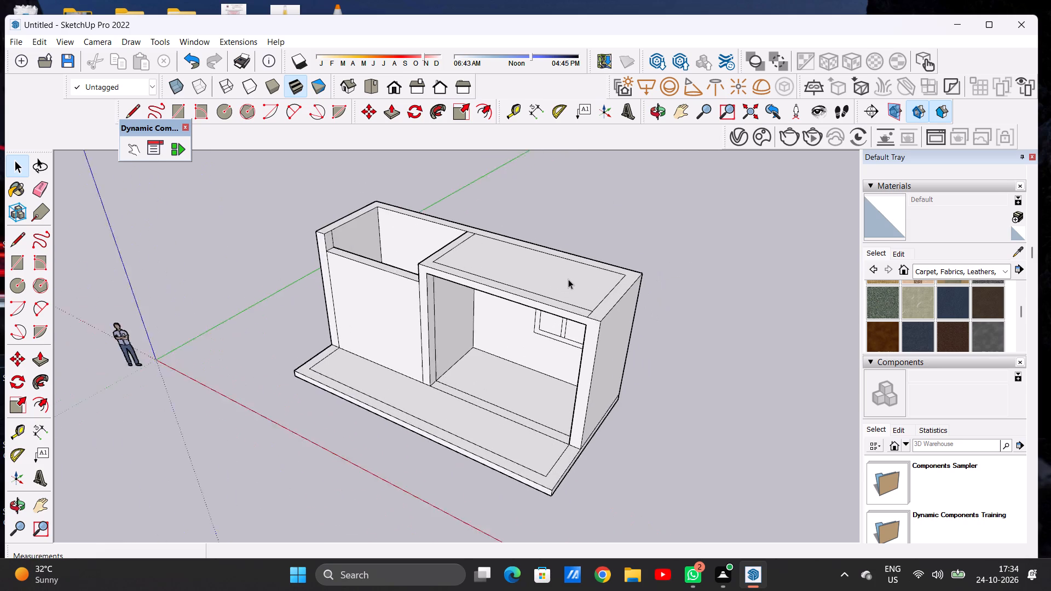
scroll(568, 279, "up", 2)
scroll(663, 300, "down", 2)
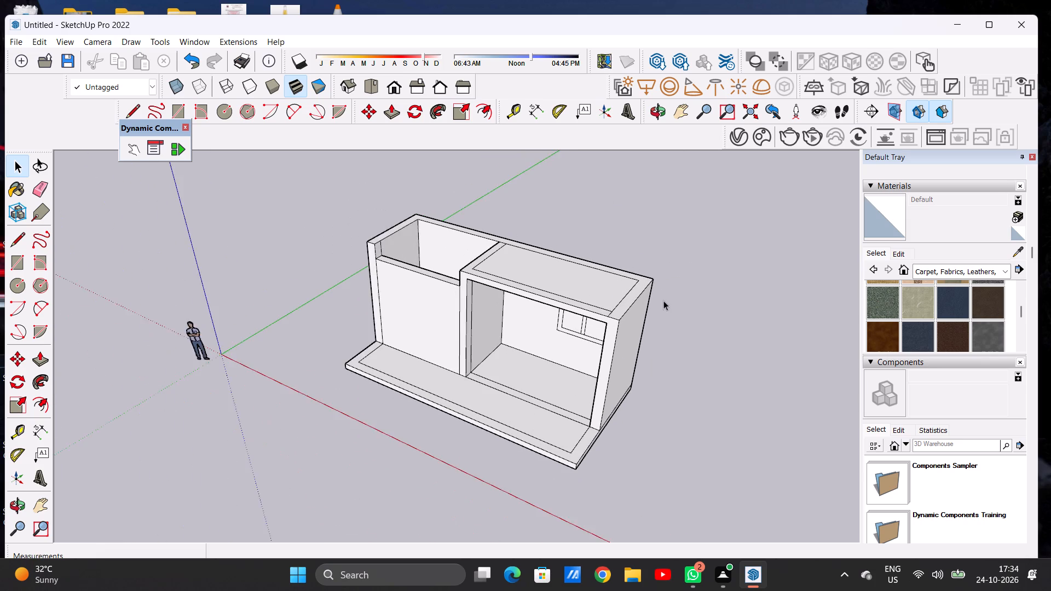
scroll(663, 300, "down", 2)
middle_click_drag(457, 254, 501, 269)
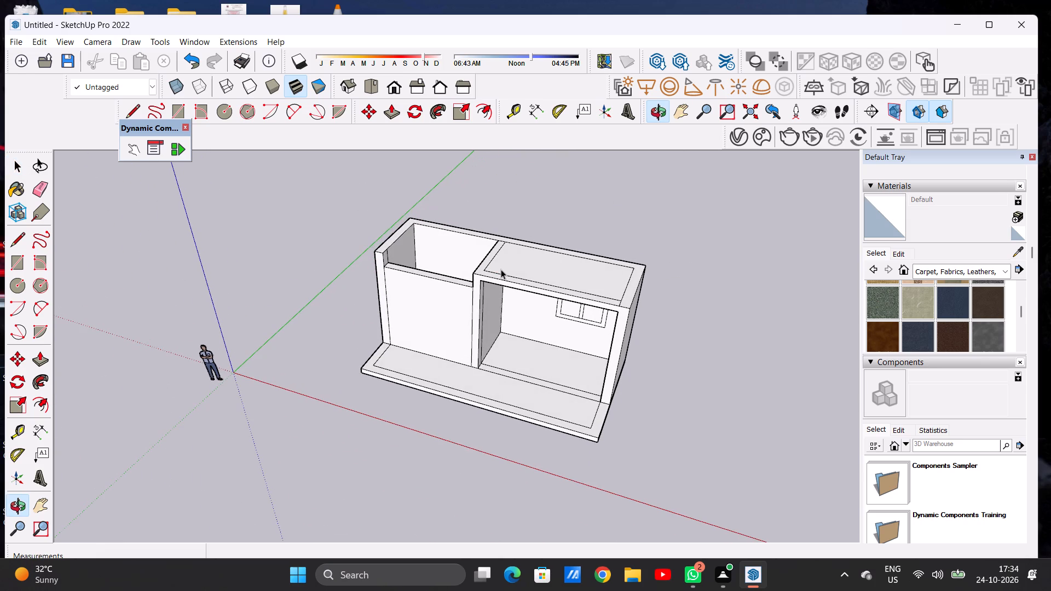
Push/Pull the roof face over the larger room up about 9" to form a roof slab.
scroll(551, 281, "up", 4)
middle_click_drag(655, 302, 646, 282)
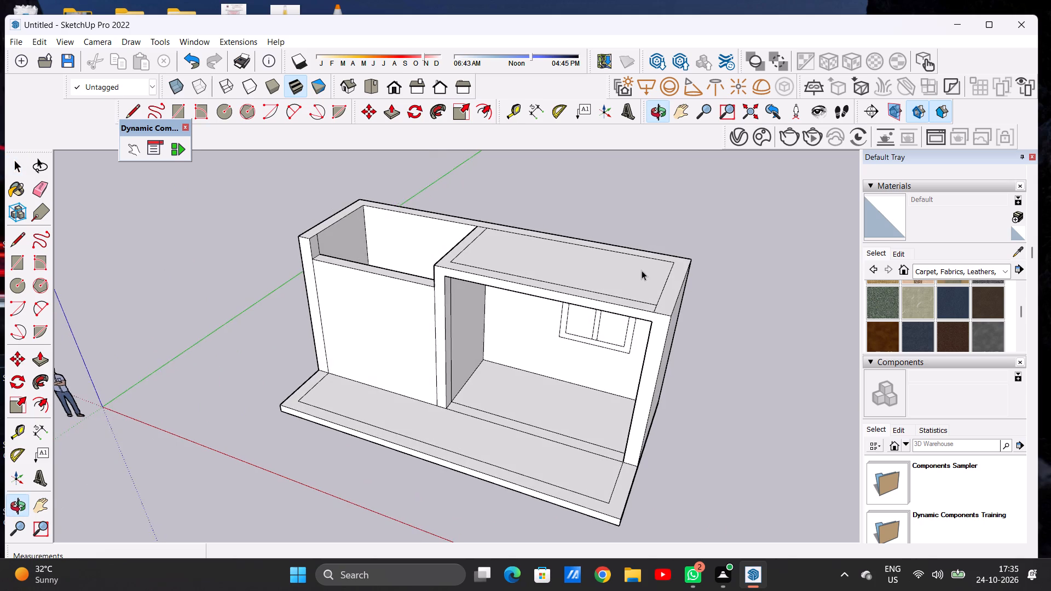
scroll(640, 269, "up", 6)
key("p")
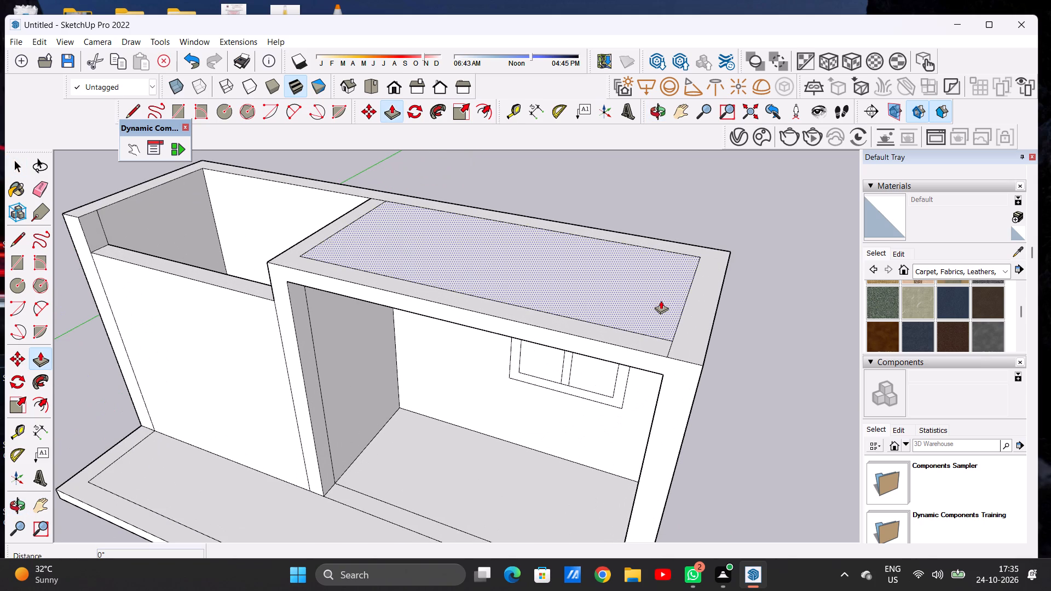
left_click(661, 300)
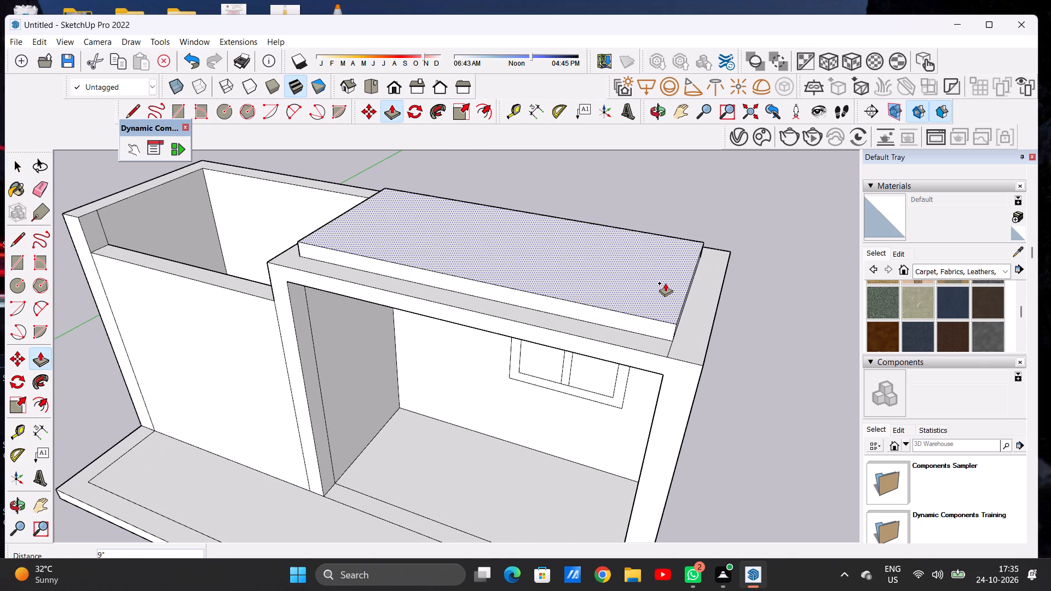
left_click(665, 283)
key("space")
Push/Pull the roof slab's end face about 13' 3" across the smaller room to its far end wall.
type("P")
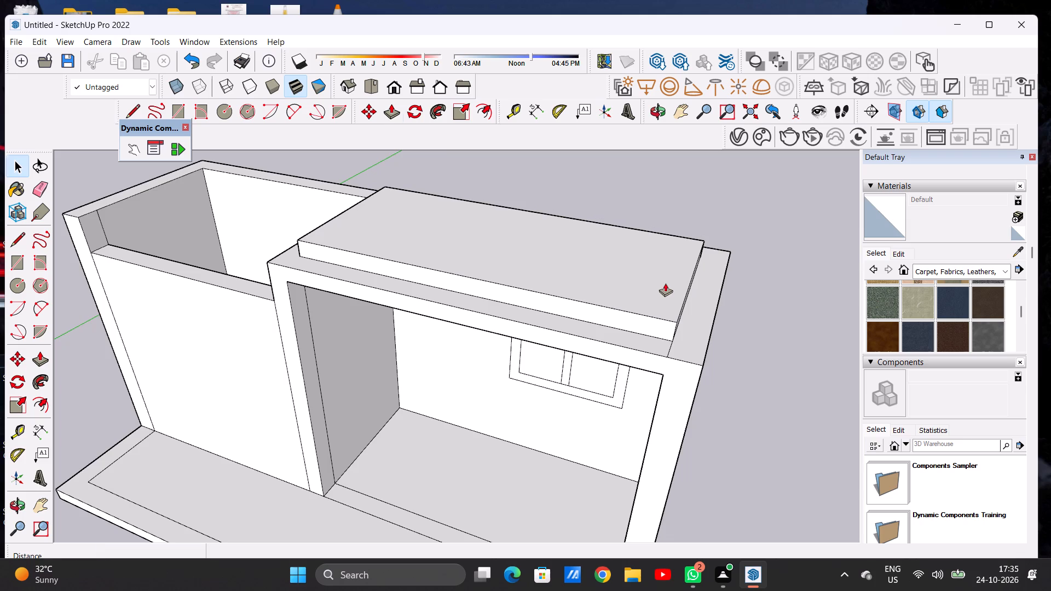
scroll(660, 247, "down", 6)
middle_click_drag(450, 259, 720, 241)
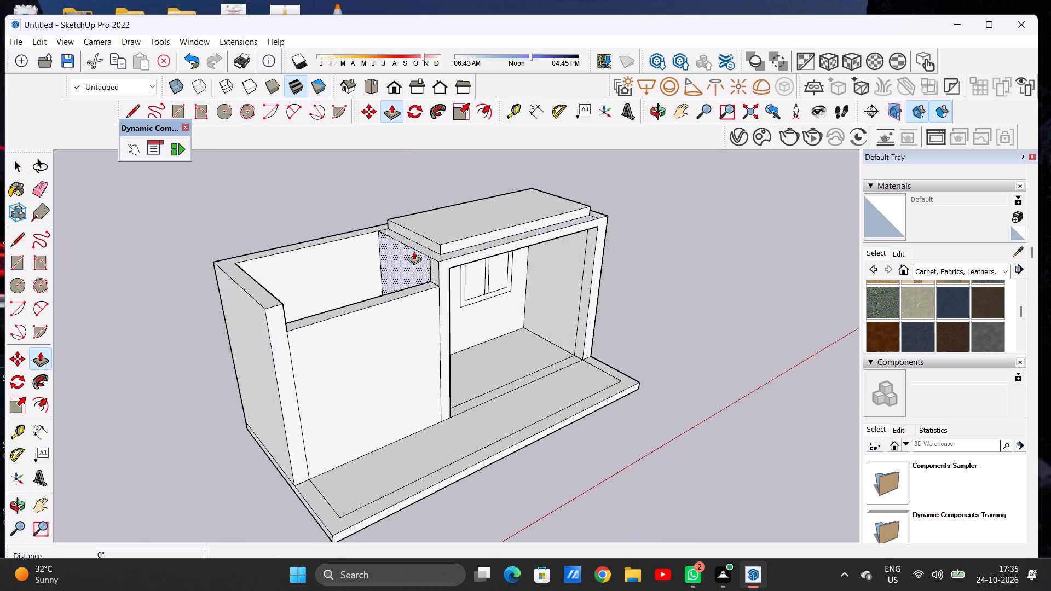
scroll(414, 251, "up", 14)
left_click(479, 235)
scroll(424, 253, "down", 5)
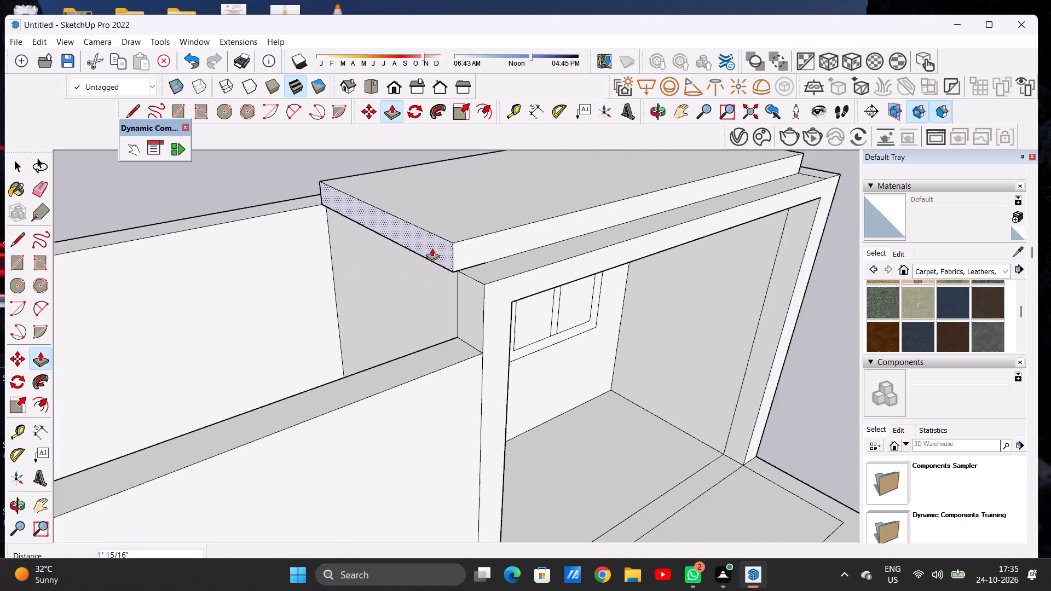
scroll(432, 248, "down", 10)
scroll(176, 334, "up", 17)
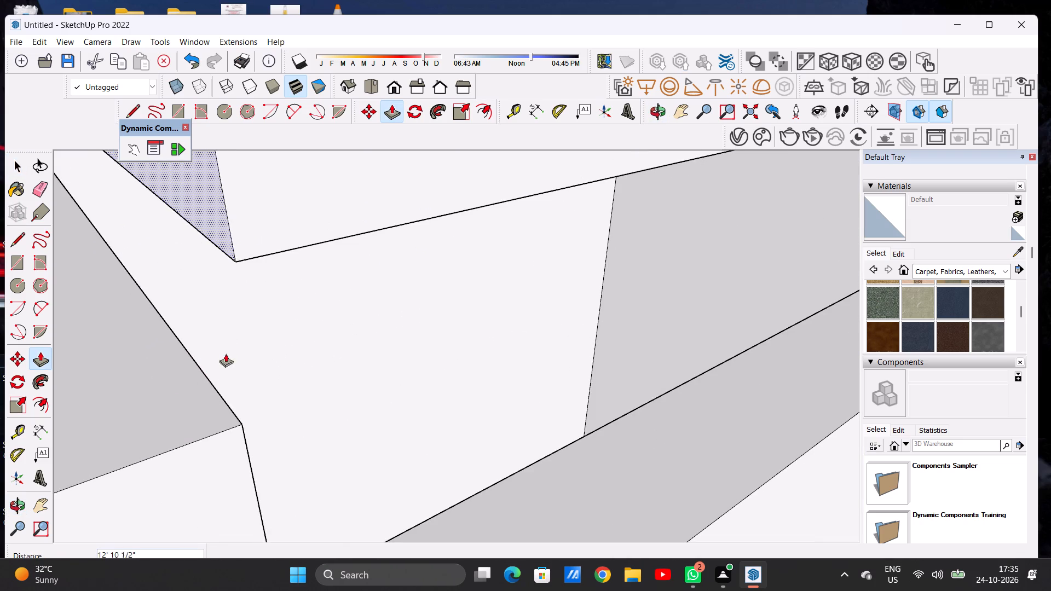
left_click(244, 431)
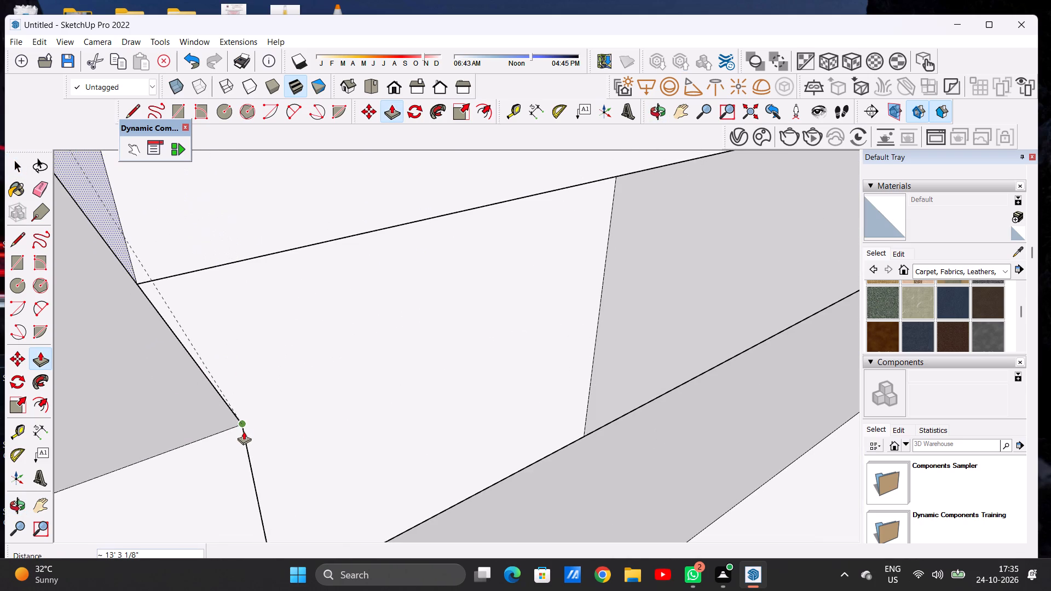
scroll(293, 368, "down", 17)
middle_click_drag(256, 351, 423, 352)
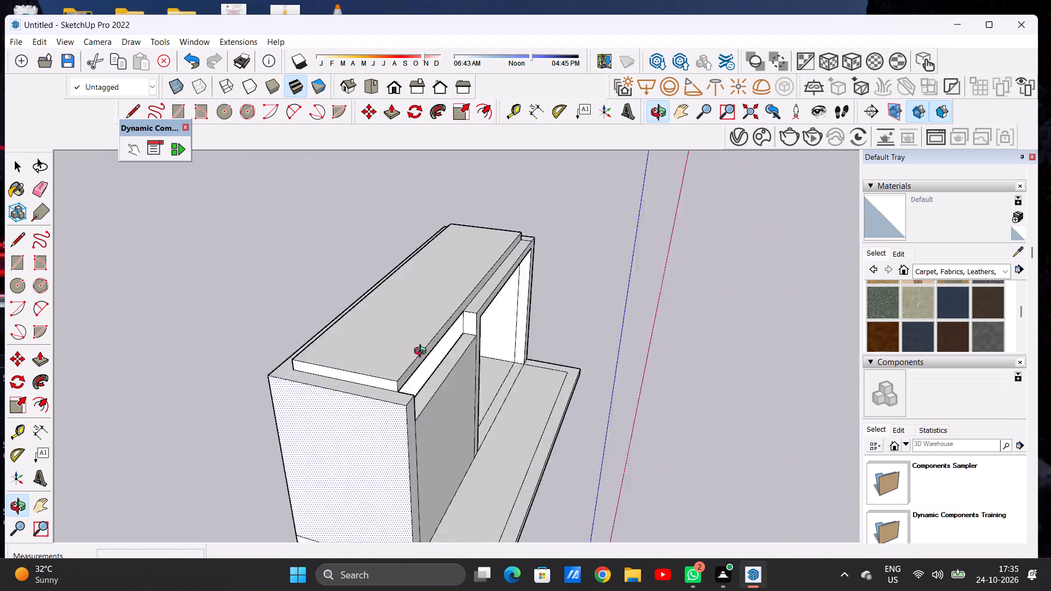
middle_click_drag(423, 352, 164, 323)
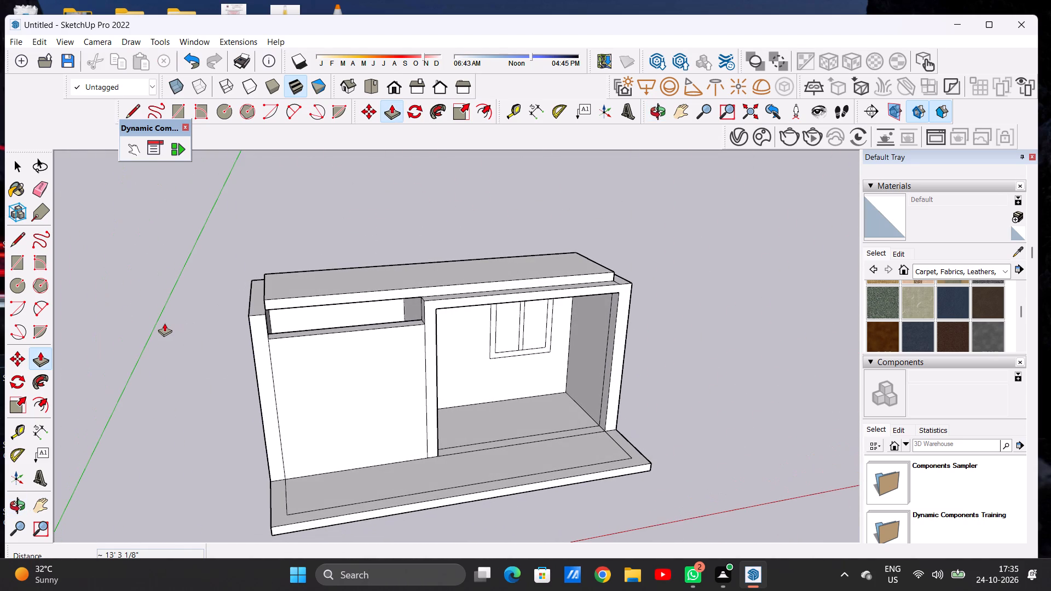
key("space")
Examine the building with its full-length roof slab from the front and from above.
scroll(325, 349, "down", 10)
middle_click_drag(448, 373, 389, 320)
scroll(400, 337, "up", 7)
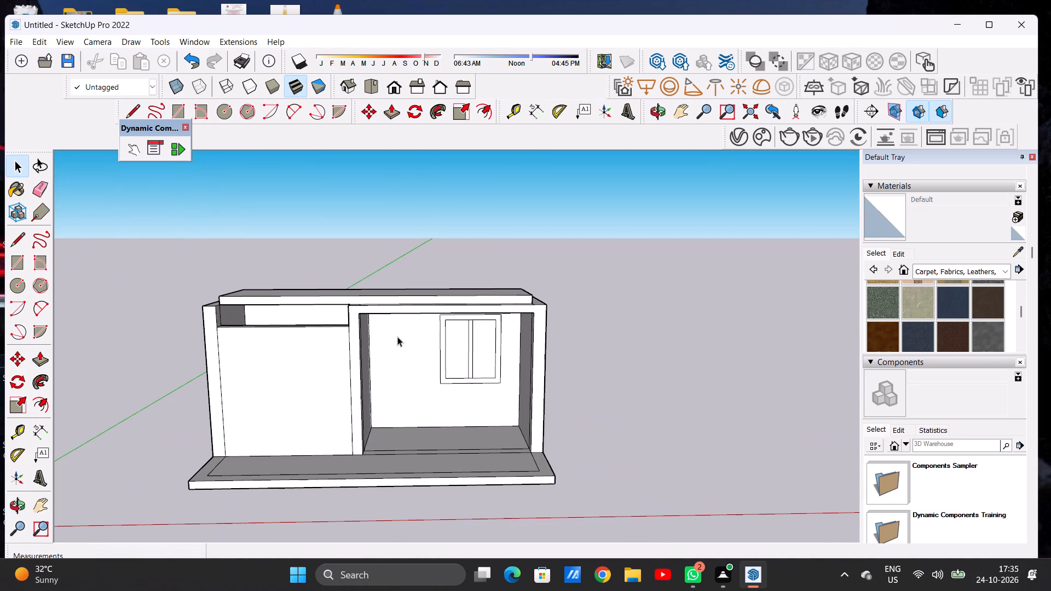
scroll(523, 391, "down", 5)
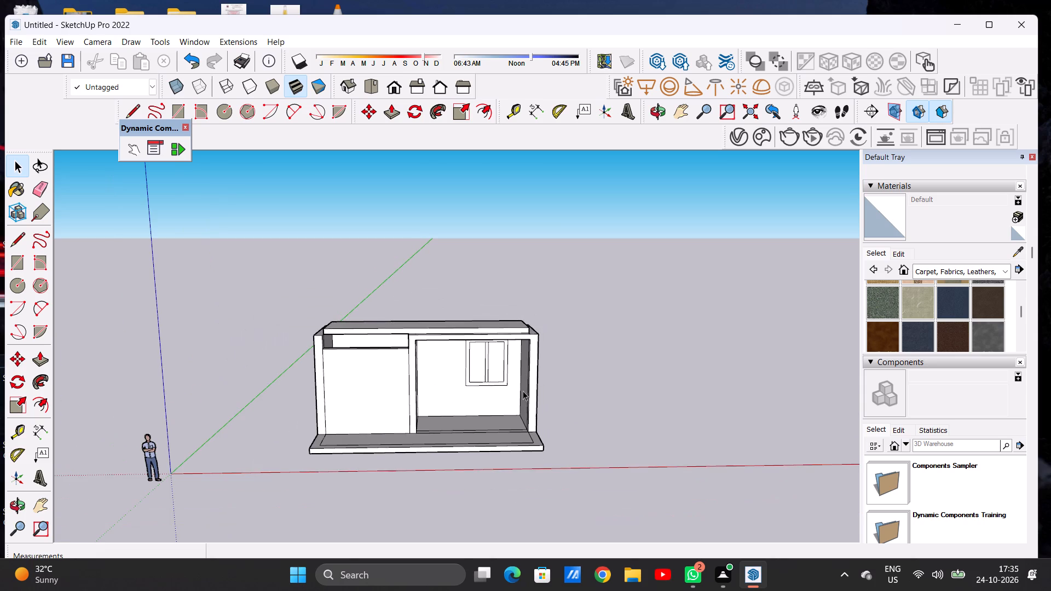
scroll(418, 358, "up", 8)
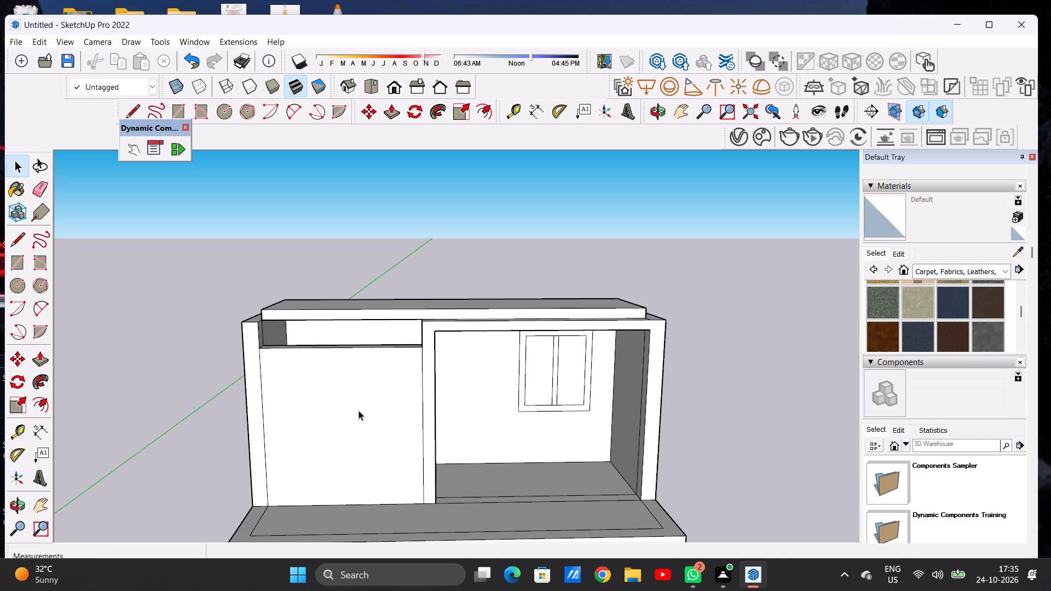
scroll(359, 410, "down", 3)
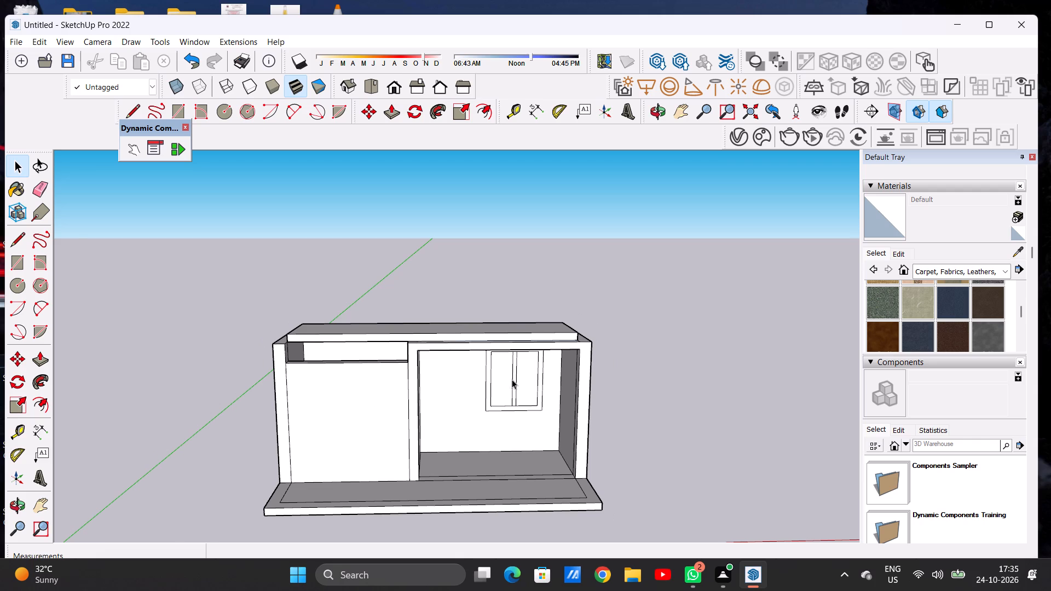
scroll(567, 375, "down", 5)
scroll(555, 394, "up", 5)
middle_click_drag(547, 410, 540, 344)
scroll(546, 410, "up", 1)
middle_click_drag(540, 344, 529, 349)
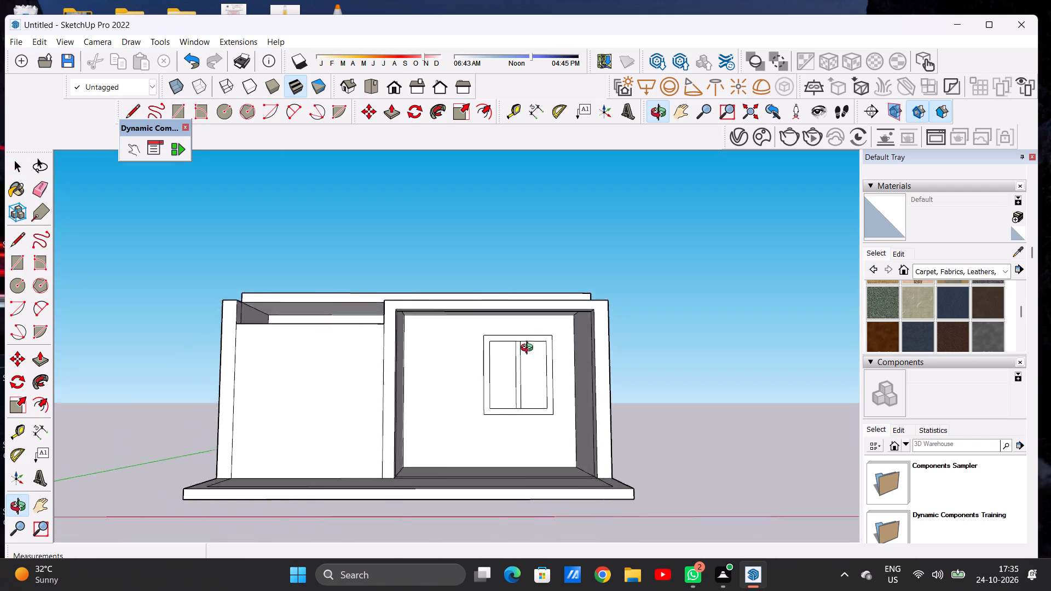
middle_click_drag(529, 349, 523, 409)
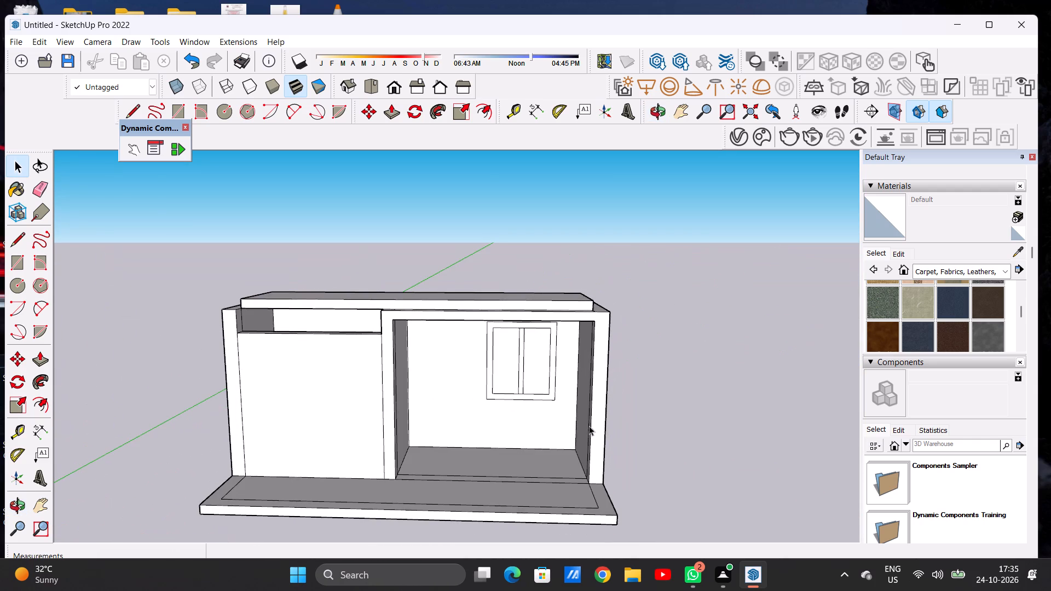
scroll(609, 428, "down", 5)
scroll(565, 459, "up", 2)
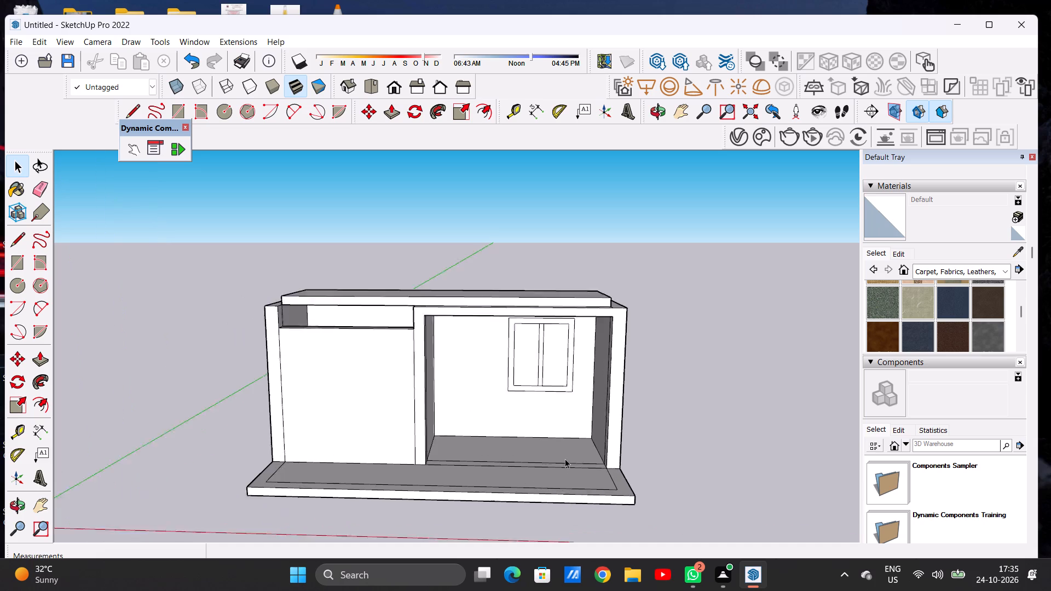
scroll(565, 459, "up", 3)
middle_click_drag(562, 452, 555, 497)
scroll(574, 424, "down", 4)
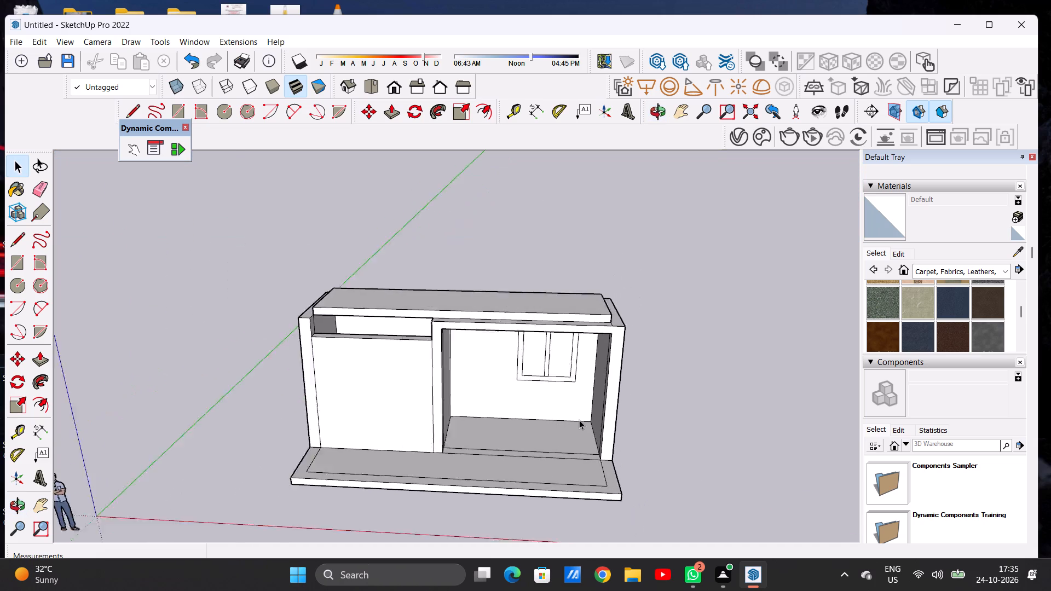
scroll(579, 420, "down", 3)
middle_click_drag(571, 491, 570, 511)
scroll(568, 453, "up", 4)
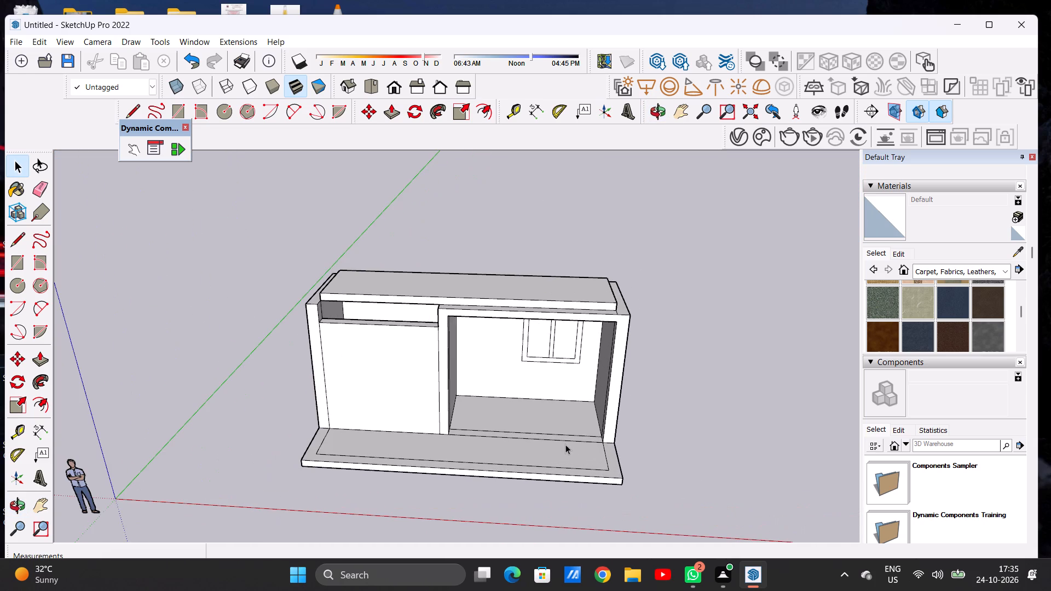
middle_click_drag(565, 444, 556, 495)
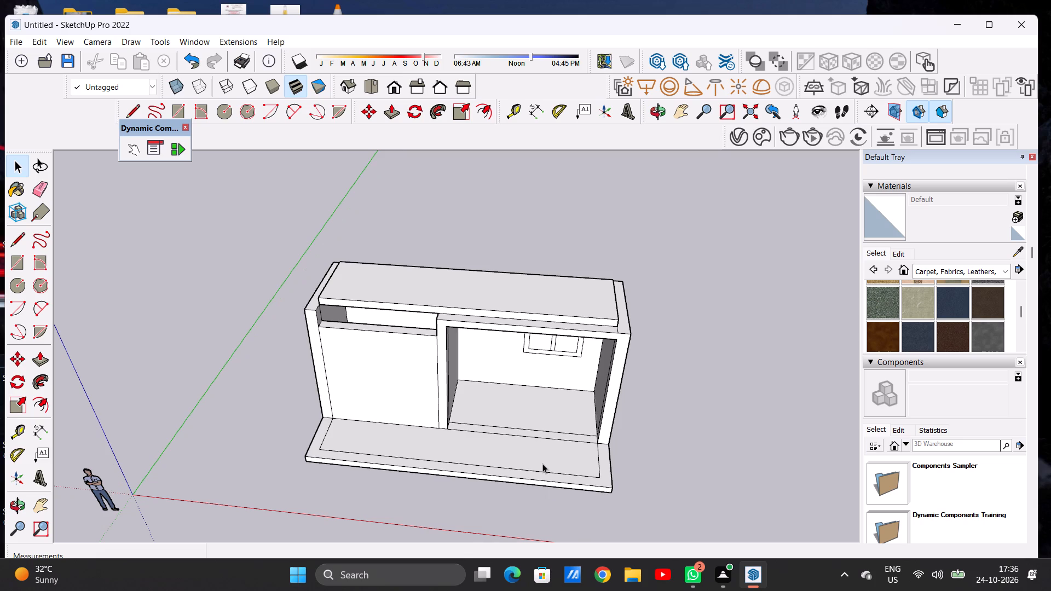
scroll(593, 413, "down", 3)
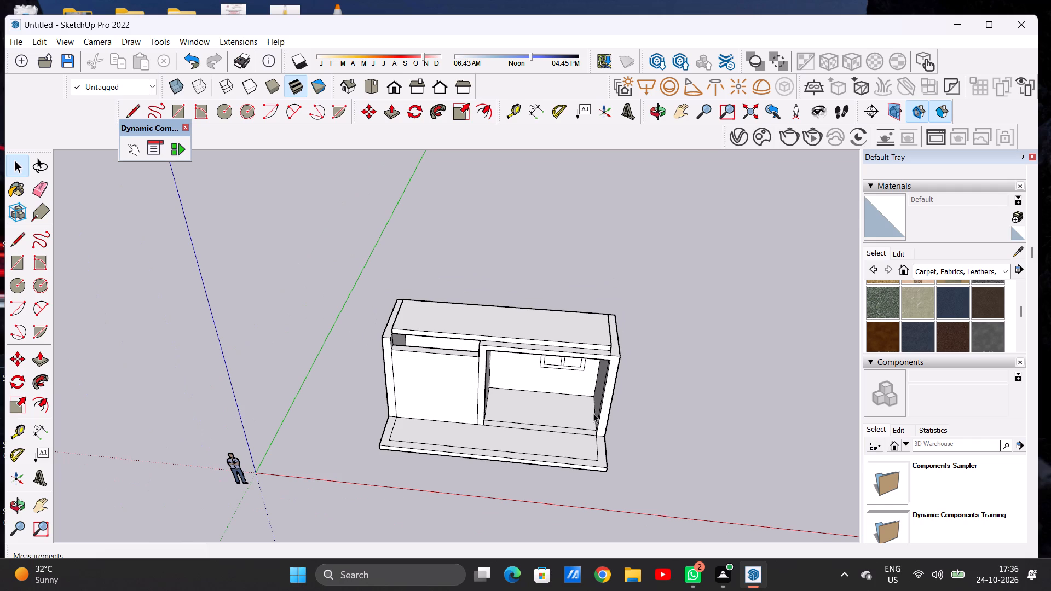
scroll(598, 416, "down", 3)
scroll(613, 456, "up", 6)
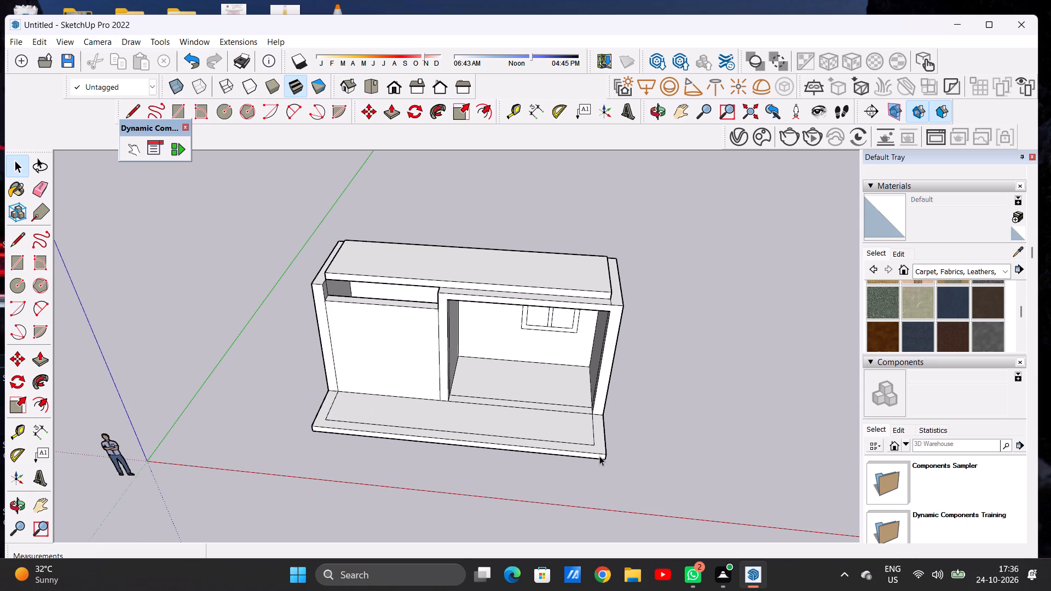
scroll(590, 419, "up", 1)
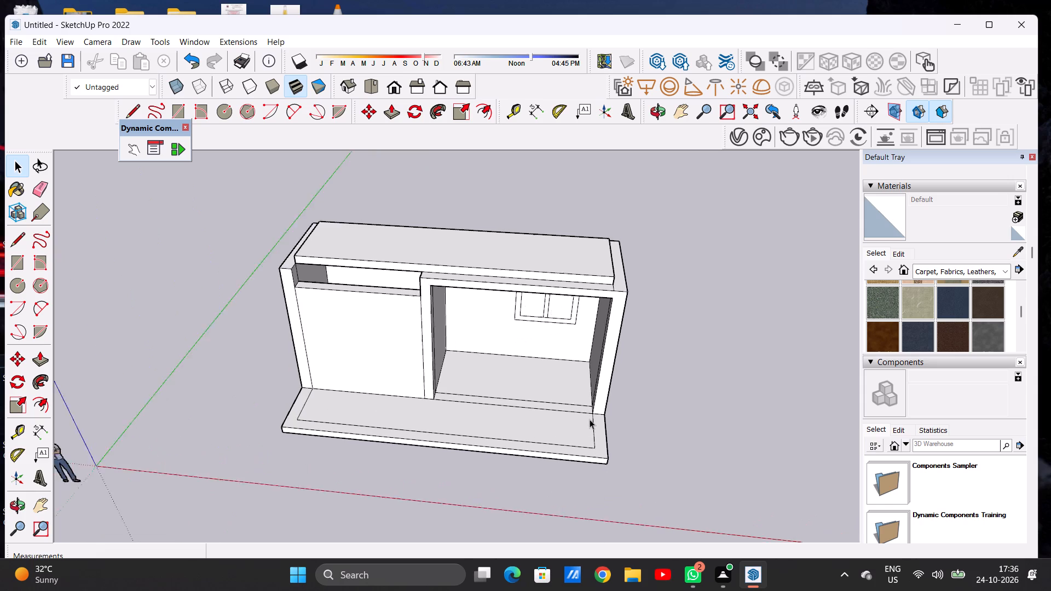
scroll(590, 419, "up", 2)
Push/Pull the narrow front jamb face on the larger room's outer end wall about 1' 9 1/4" into the opening.
middle_click_drag(580, 419, 652, 408)
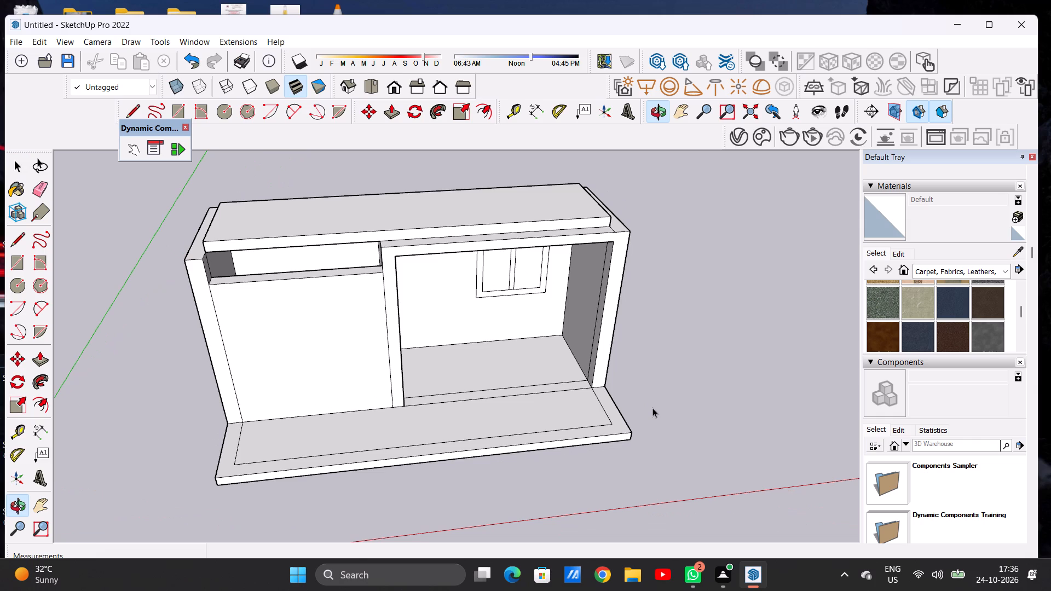
key("p")
scroll(524, 404, "down", 5)
middle_click_drag(546, 374, 545, 334)
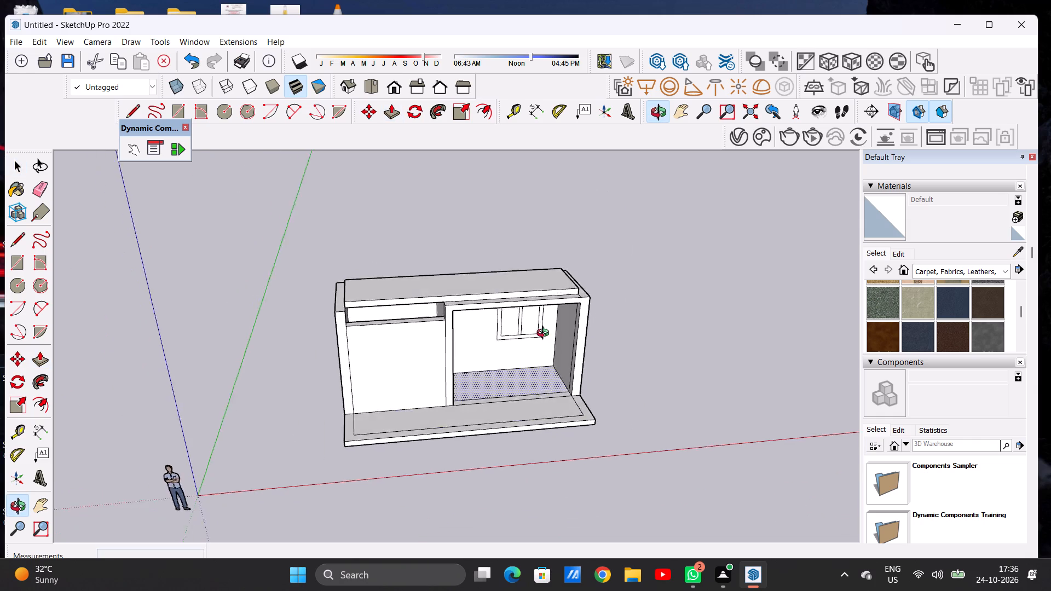
middle_click_drag(545, 334, 574, 281)
scroll(561, 325, "up", 14)
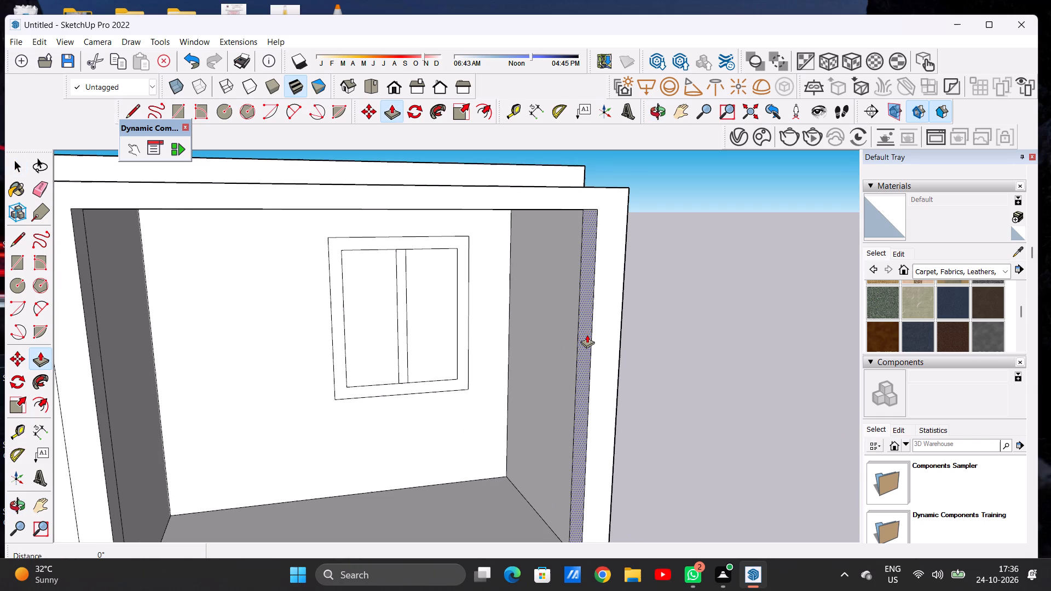
left_click(587, 334)
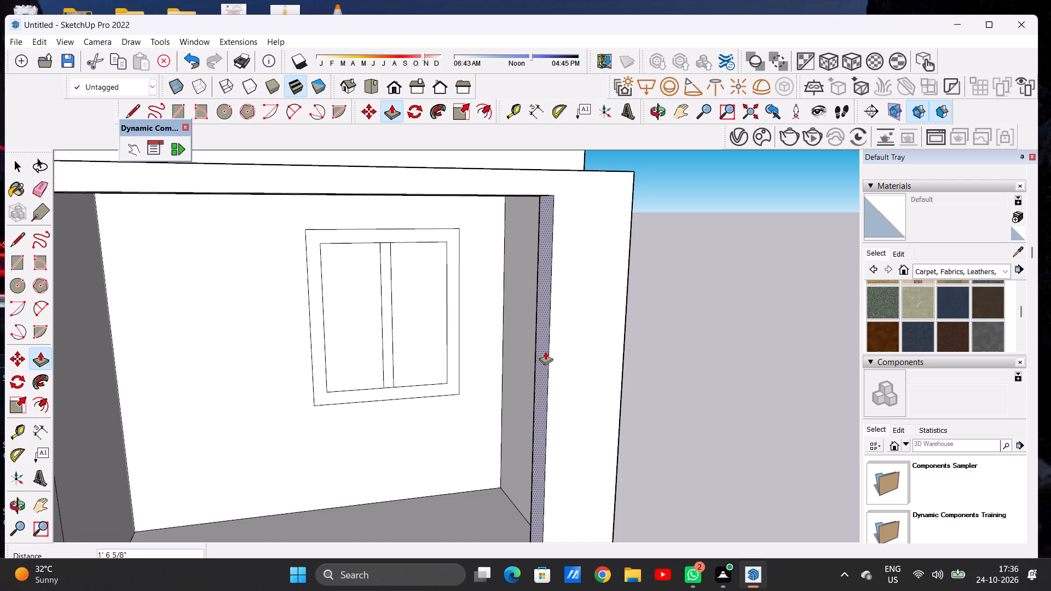
left_click(539, 351)
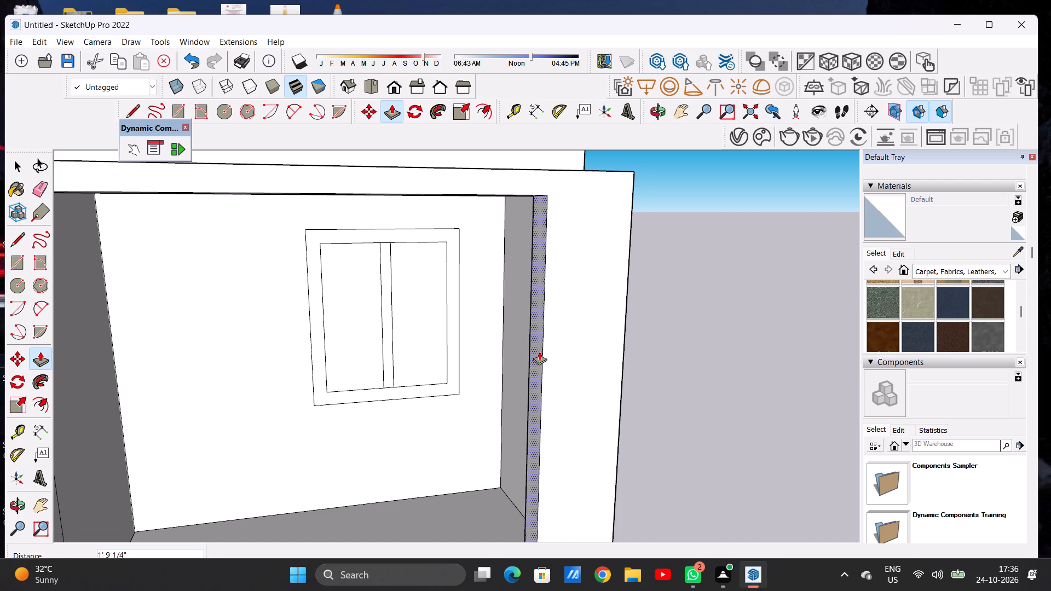
key("space")
Push/Pull the narrow floor strip across the larger room's front opening up about 8 9/16" to form a raised sill.
scroll(478, 351, "down", 9)
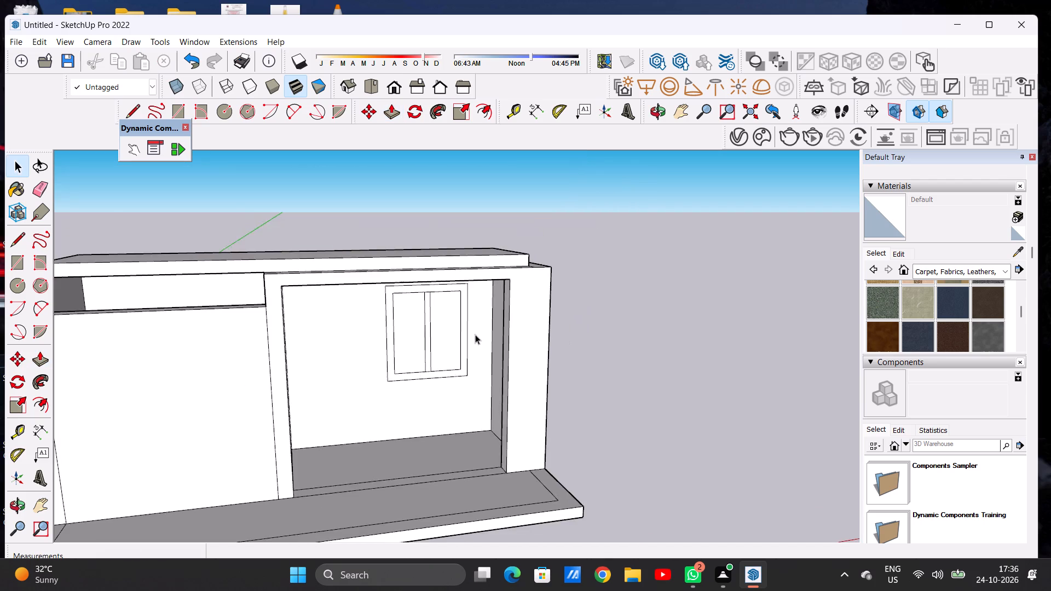
scroll(475, 334, "down", 5)
middle_click_drag(495, 360, 428, 357)
scroll(472, 392, "up", 6)
middle_click_drag(486, 403, 487, 431)
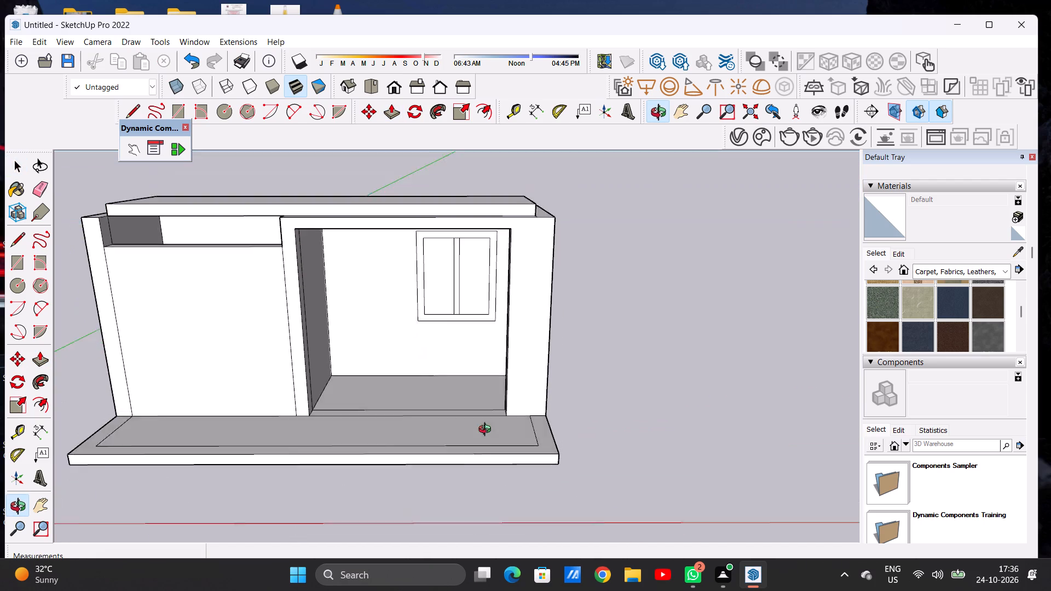
middle_click_drag(487, 431, 482, 472)
scroll(490, 432, "up", 7)
key("p")
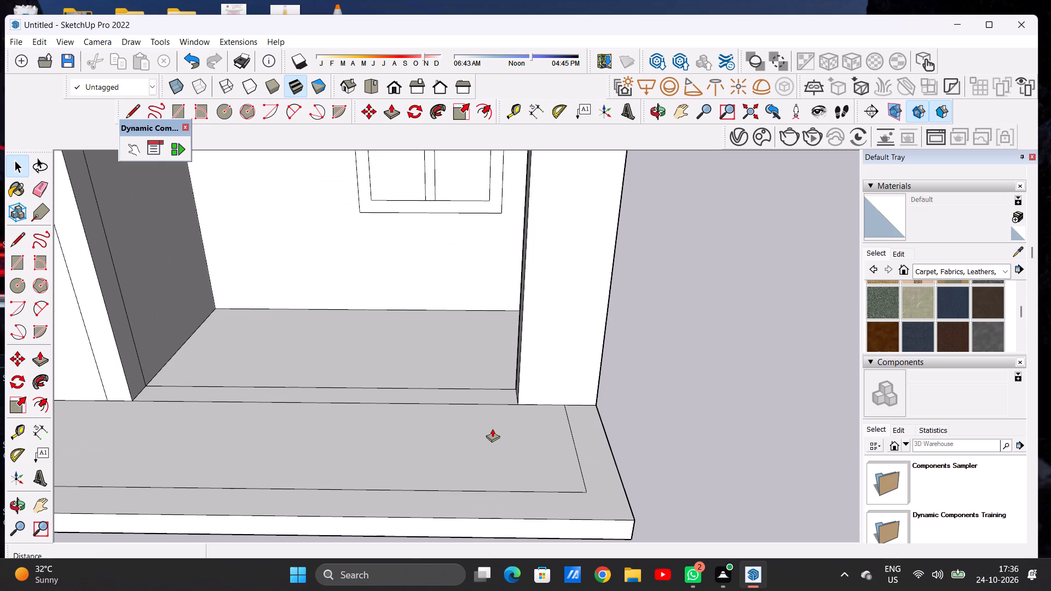
scroll(498, 396, "up", 6)
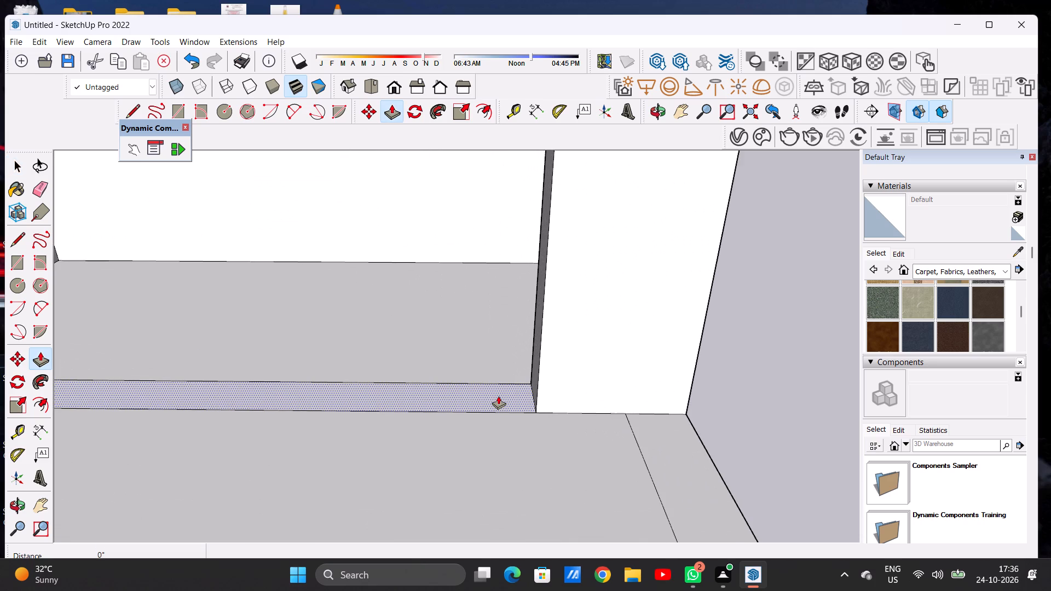
left_click(498, 396)
left_click(523, 367)
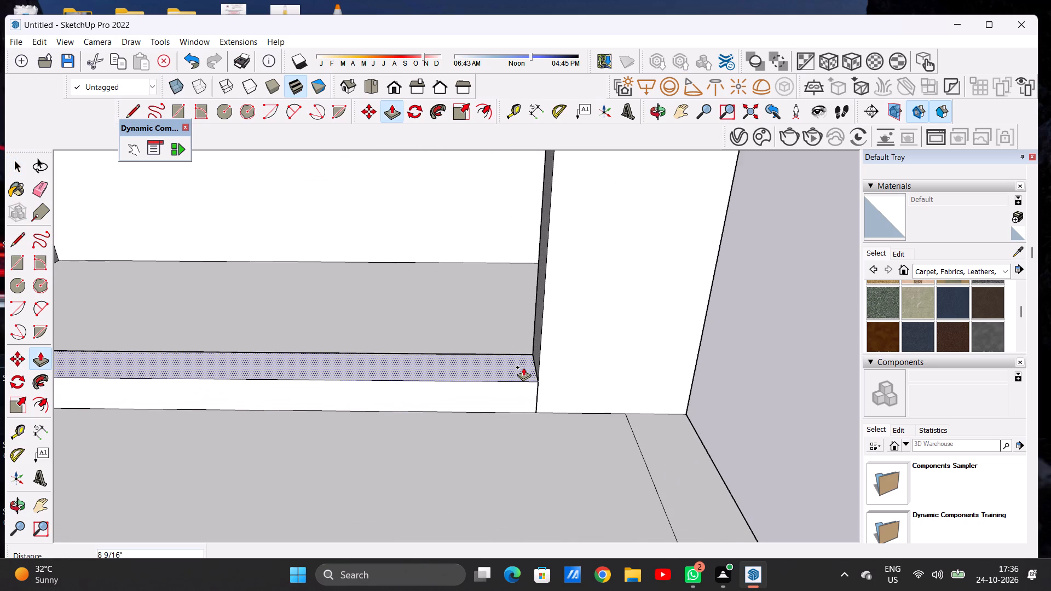
Erase the short vertical edge between the raised front sill and the partition wall end of the larger room's opening.
key("space")
scroll(524, 367, "down", 9)
scroll(524, 367, "up", 1)
scroll(585, 341, "down", 12)
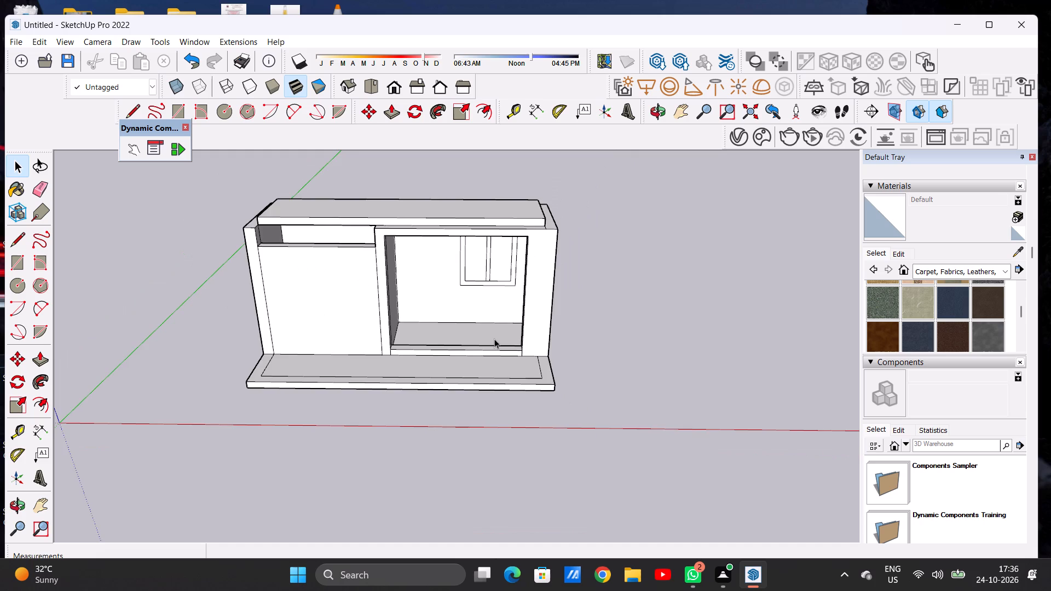
scroll(494, 339, "down", 6)
middle_click_drag(504, 350, 508, 250)
scroll(460, 337, "up", 9)
scroll(388, 366, "up", 5)
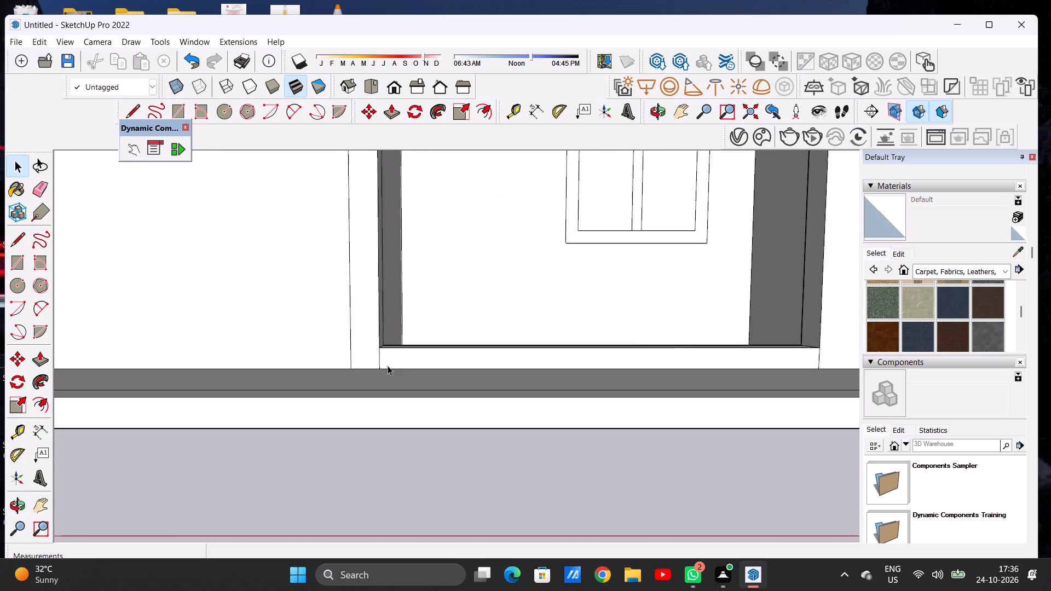
scroll(388, 366, "up", 4)
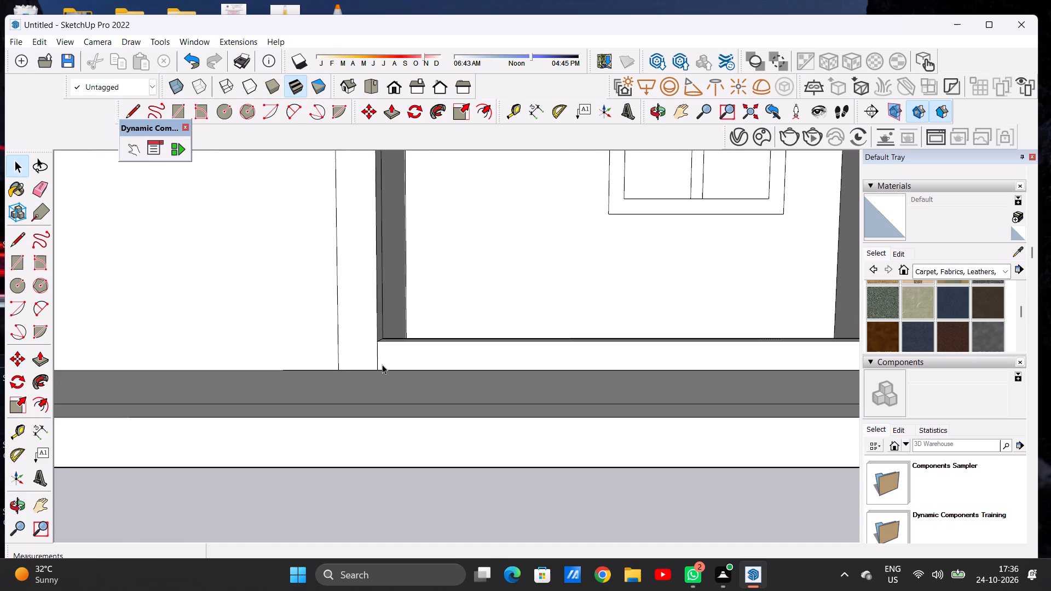
key("e")
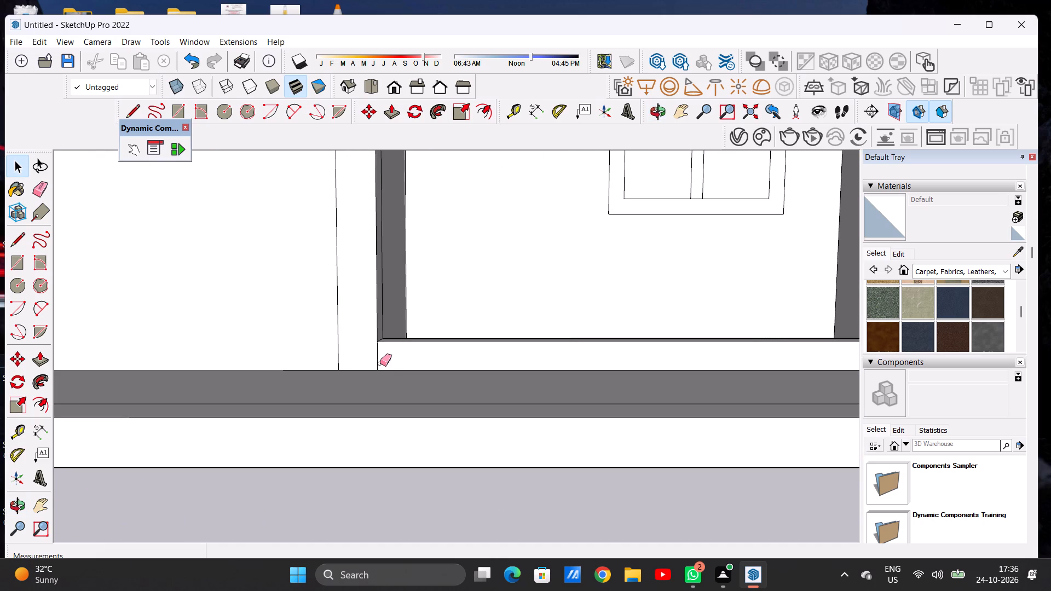
left_click(378, 356)
key("space")
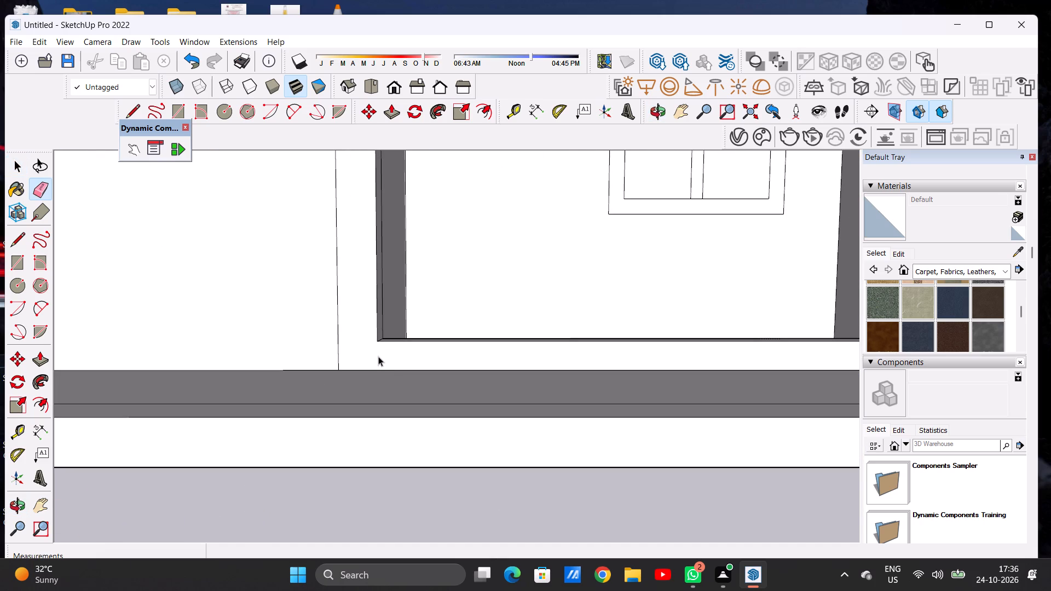
Examine the building's front opening, sill and front slab from the front, the side and above.
scroll(397, 381, "down", 18)
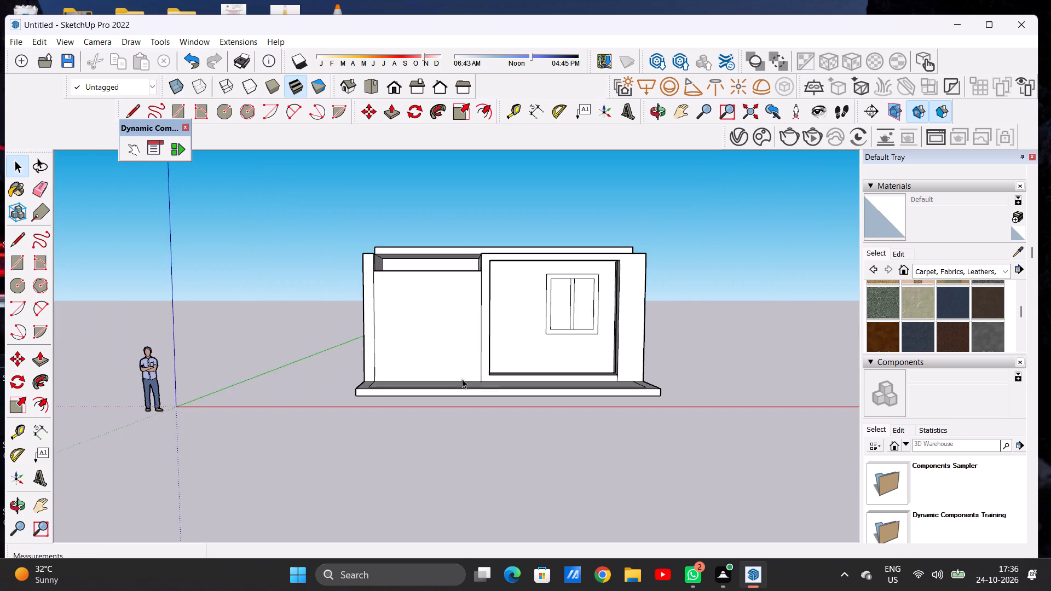
scroll(462, 379, "down", 5)
scroll(523, 313, "up", 4)
middle_click_drag(537, 327, 373, 329)
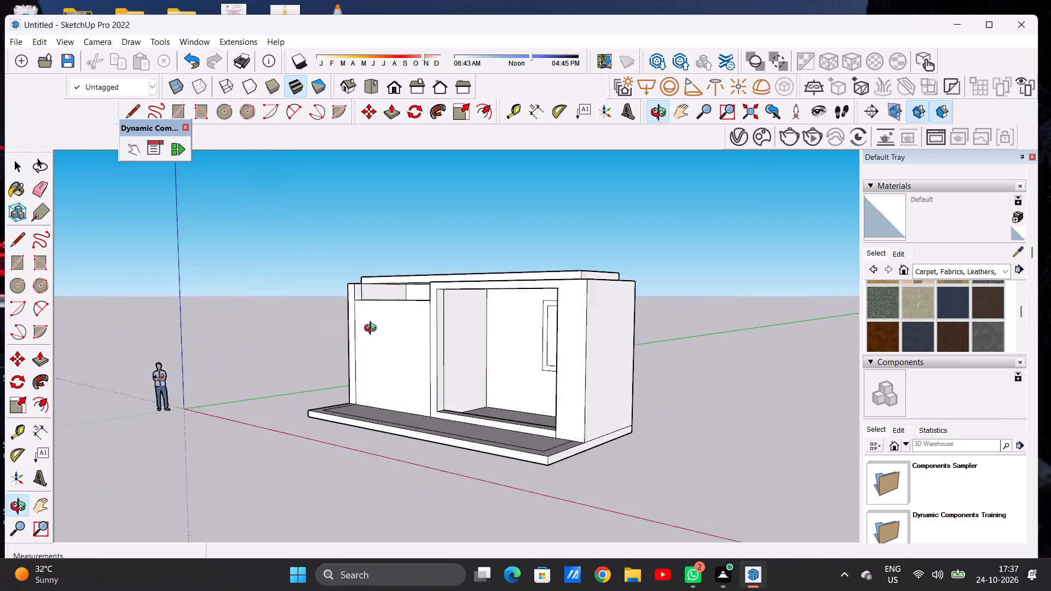
middle_click_drag(373, 329, 511, 340)
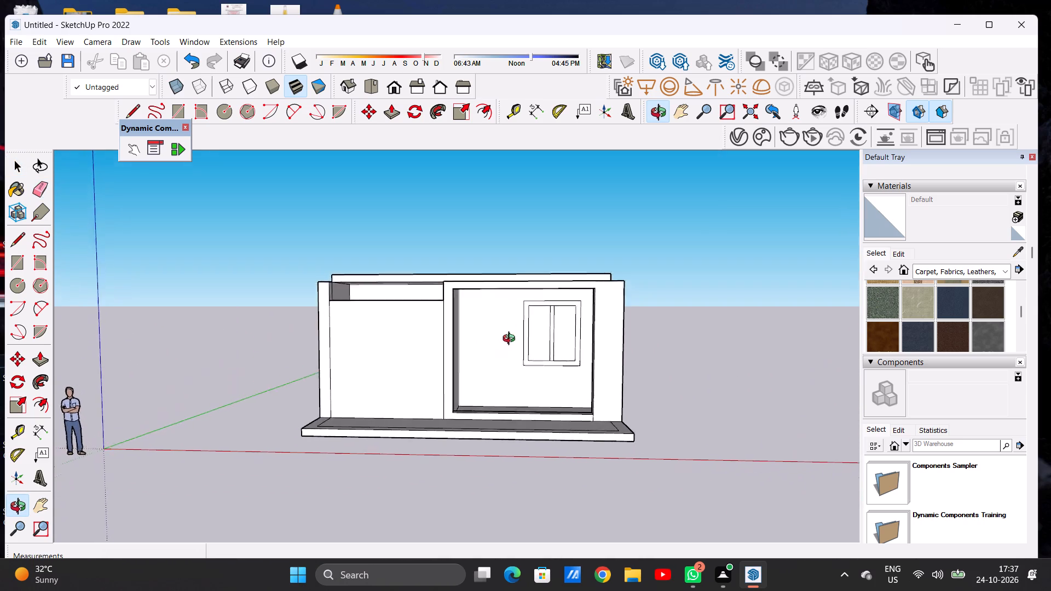
middle_click_drag(511, 340, 519, 375)
scroll(510, 318, "down", 7)
middle_click_drag(506, 331, 491, 430)
scroll(523, 405, "up", 6)
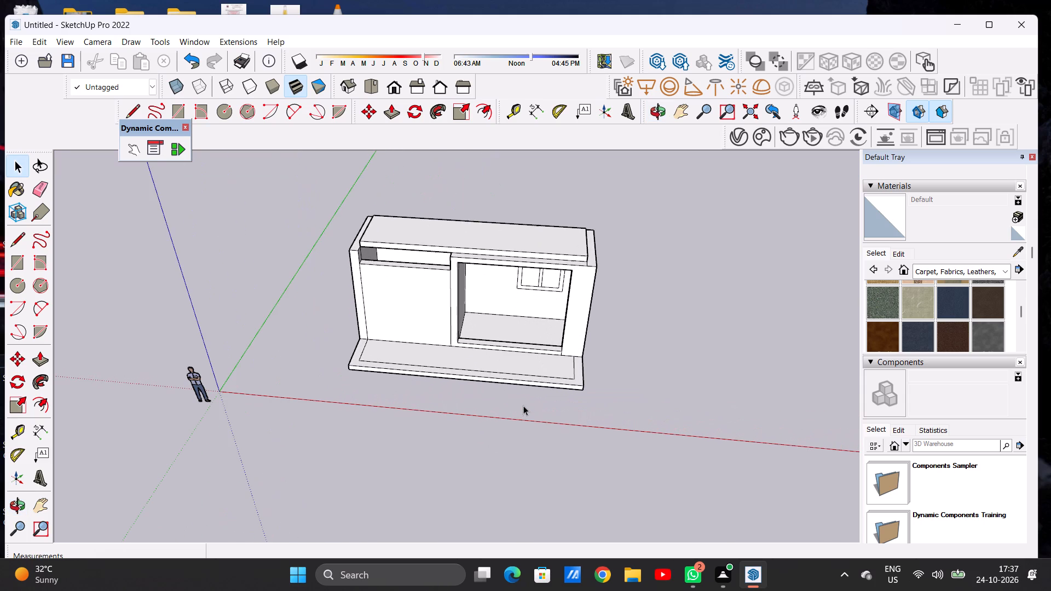
scroll(520, 337, "down", 4)
middle_click_drag(559, 387, 428, 453)
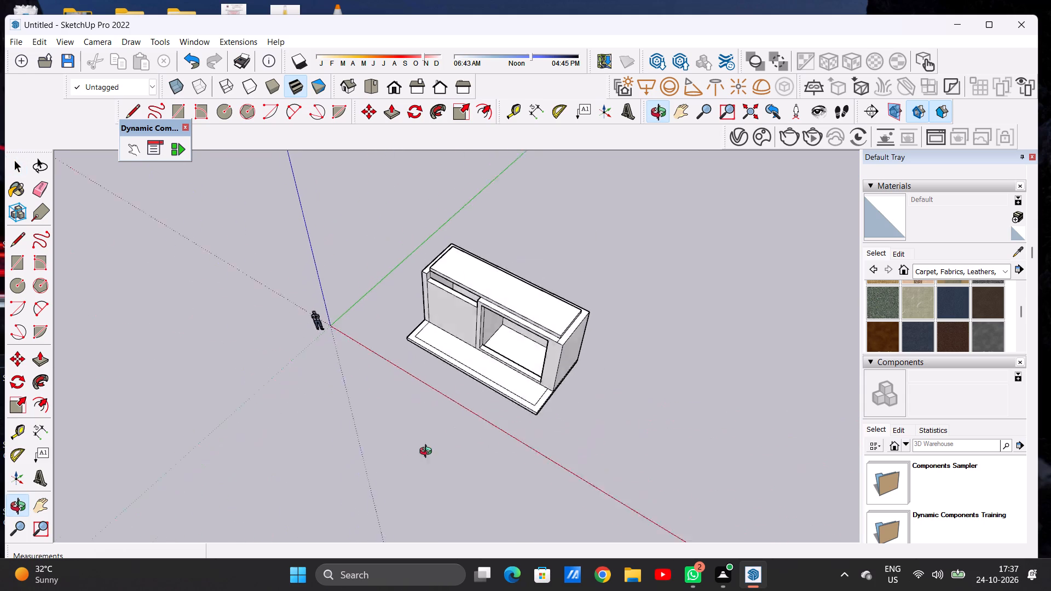
middle_click_drag(428, 453, 415, 461)
Push/Pull the base slab's long front edge face outward to deepen the platform in front of the building.
scroll(489, 425, "up", 11)
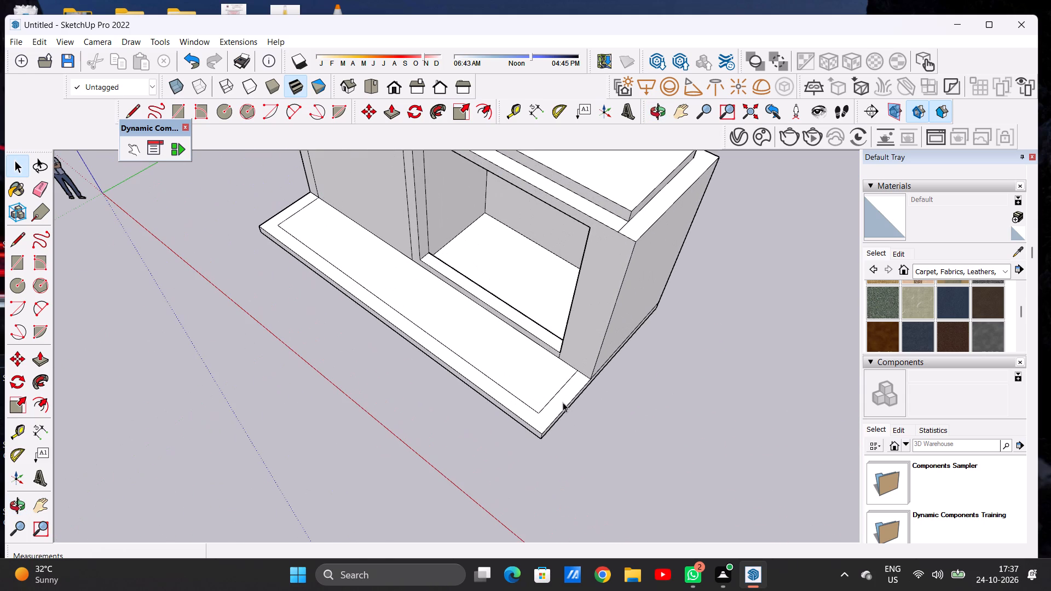
key("p")
scroll(563, 402, "down", 3)
middle_click_drag(552, 454, 552, 339)
scroll(561, 405, "up", 3)
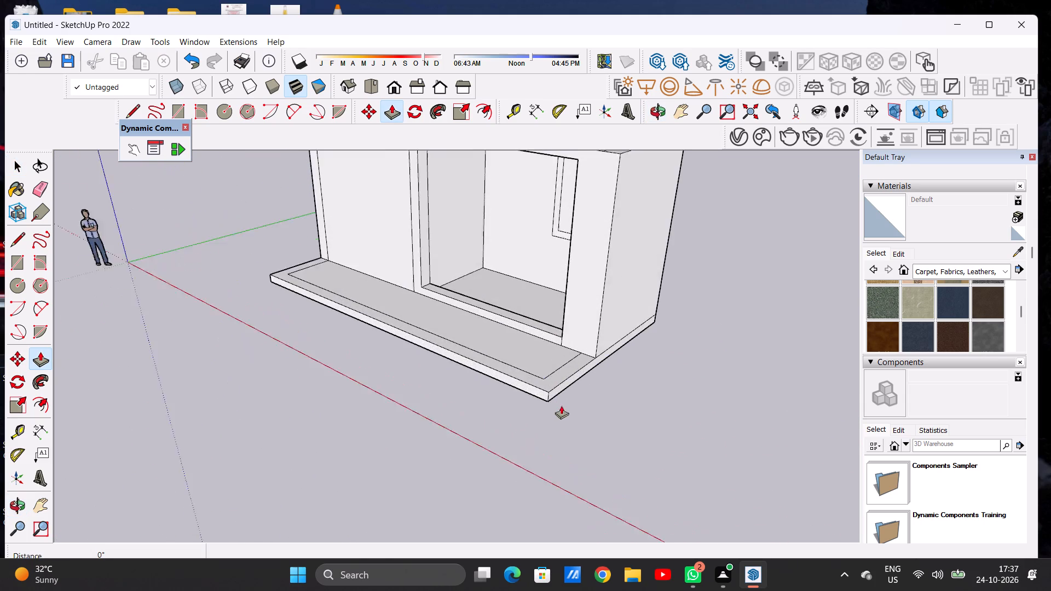
scroll(561, 405, "up", 14)
left_click(545, 370)
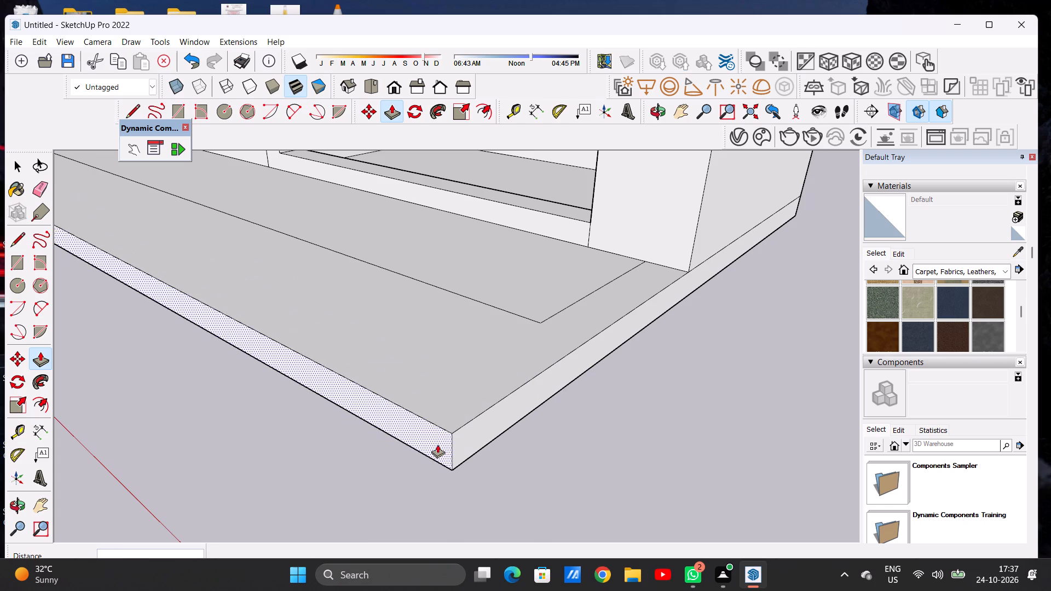
left_click(434, 449)
key("space")
Draw three lines extending the platform's inset outline about 3' 3" forward, parallel to the slab edges, and closing at the opposite inset corner.
scroll(545, 414, "down", 5)
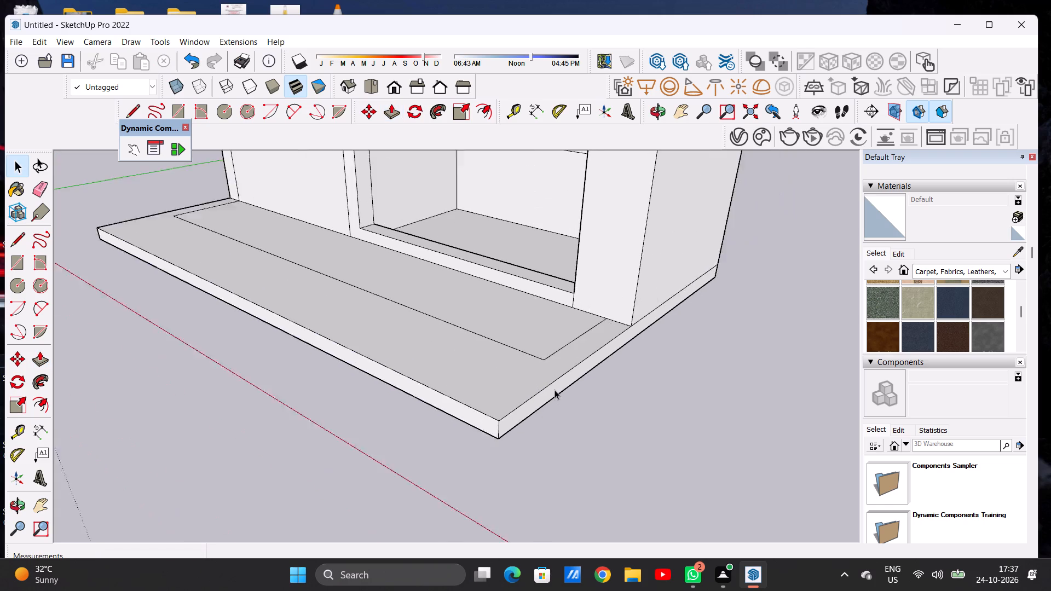
scroll(555, 390, "down", 9)
middle_click_drag(395, 366, 569, 477)
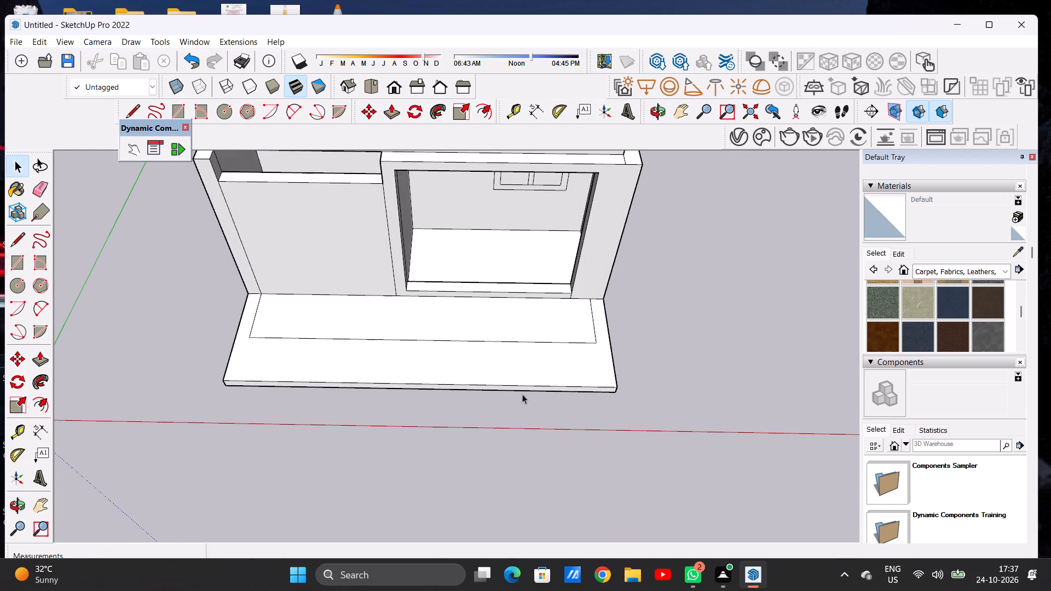
scroll(507, 358, "down", 4)
middle_click_drag(516, 357, 562, 424)
scroll(323, 379, "up", 4)
key("l")
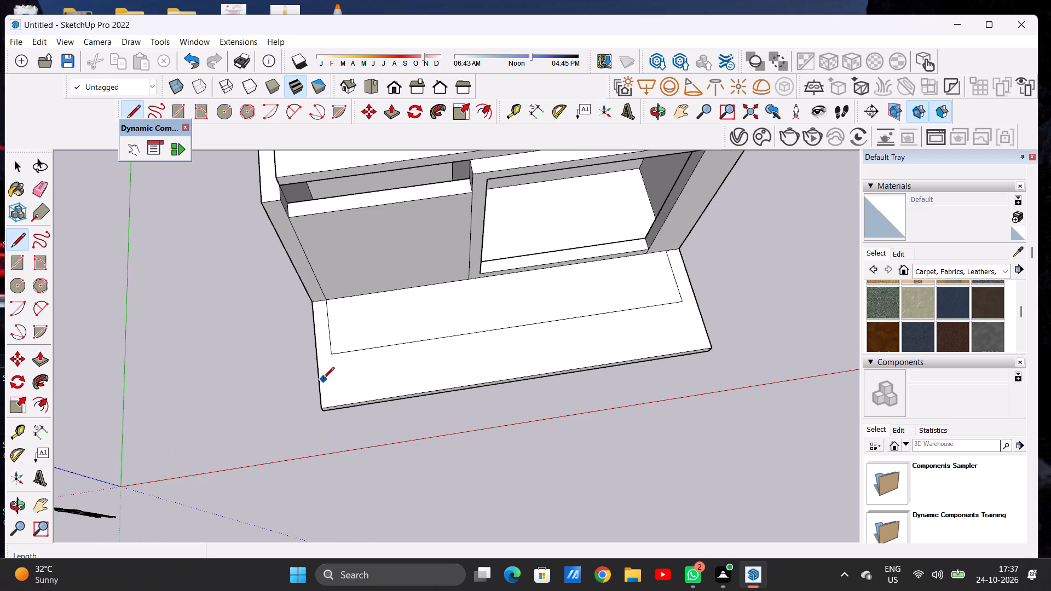
scroll(336, 360, "up", 5)
left_click(335, 355)
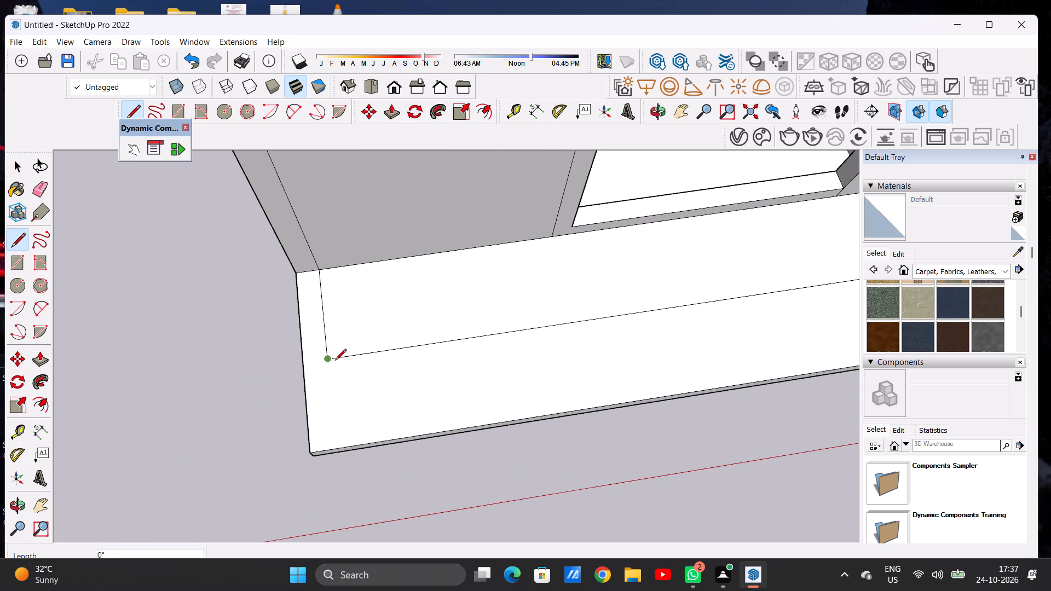
left_click(333, 424)
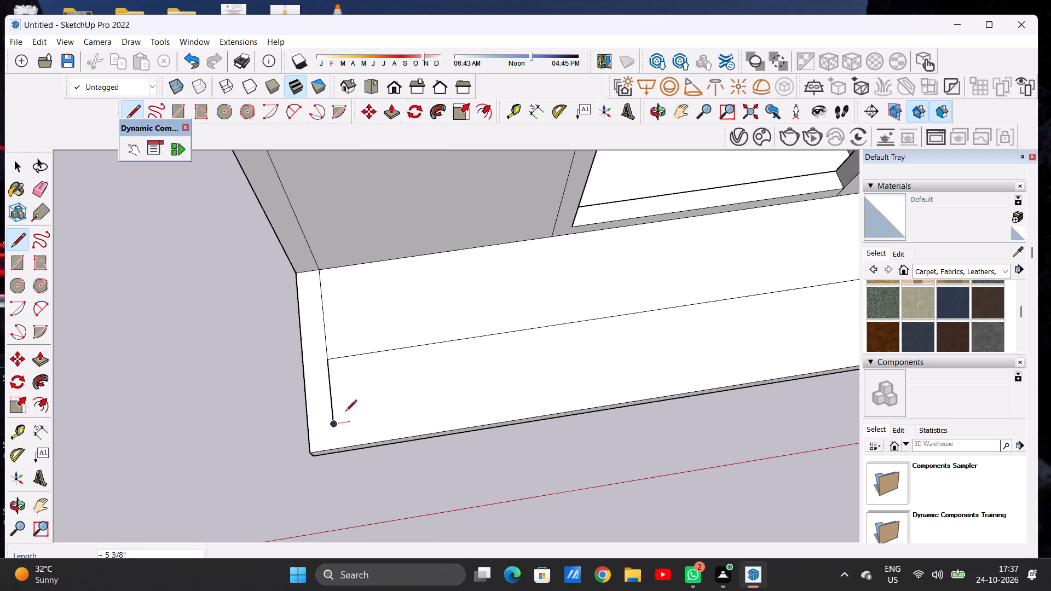
scroll(343, 412, "down", 3)
scroll(343, 412, "up", 1)
scroll(343, 412, "down", 9)
scroll(532, 386, "up", 9)
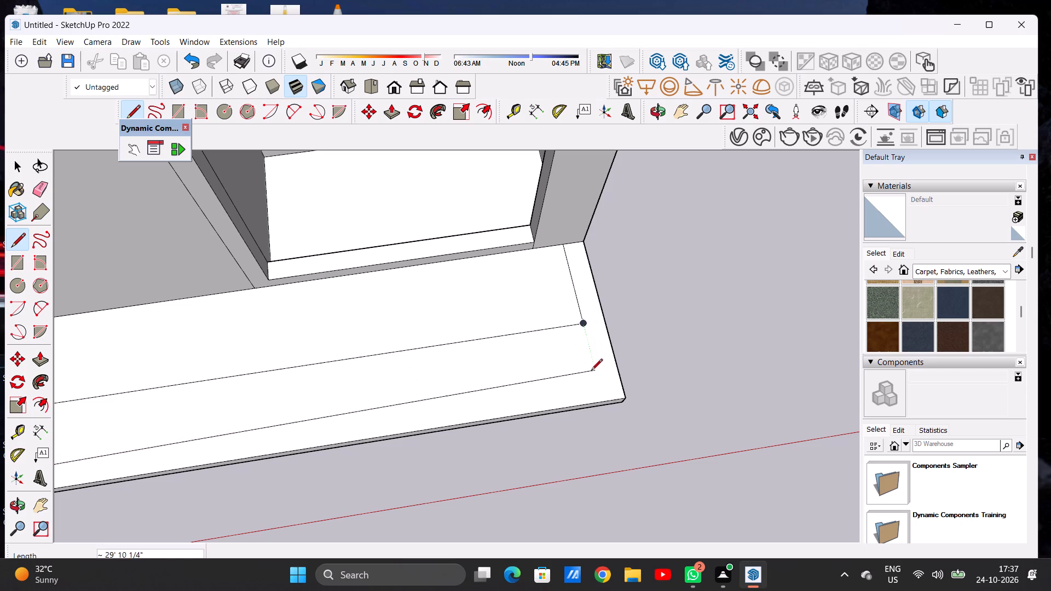
left_click(600, 384)
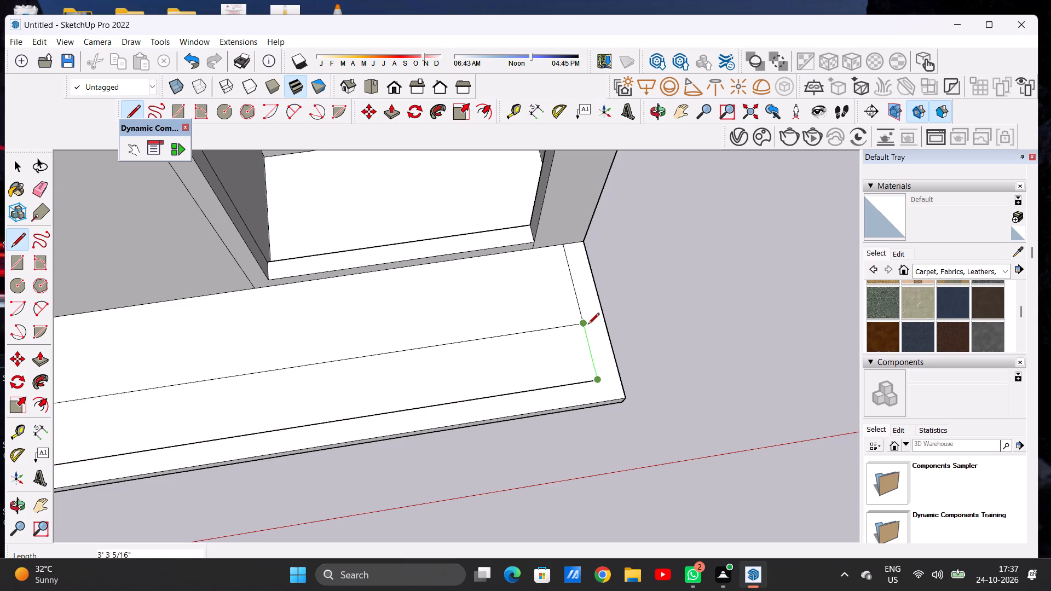
left_click(588, 325)
key("space")
Erase the old long inset line across the middle of the front platform.
type("E")
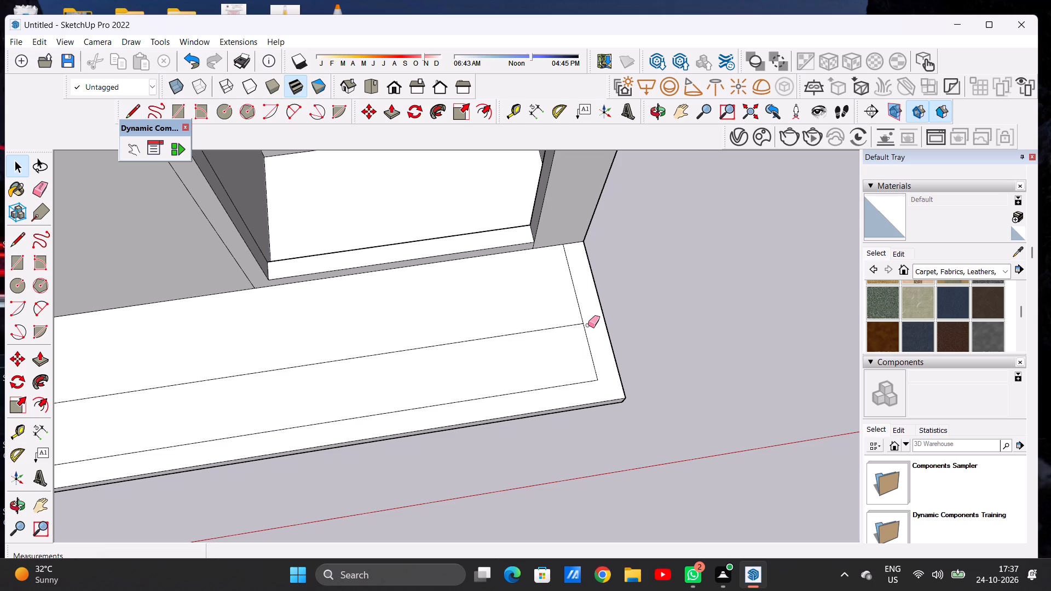
left_click_drag(528, 329, 531, 340)
key("space")
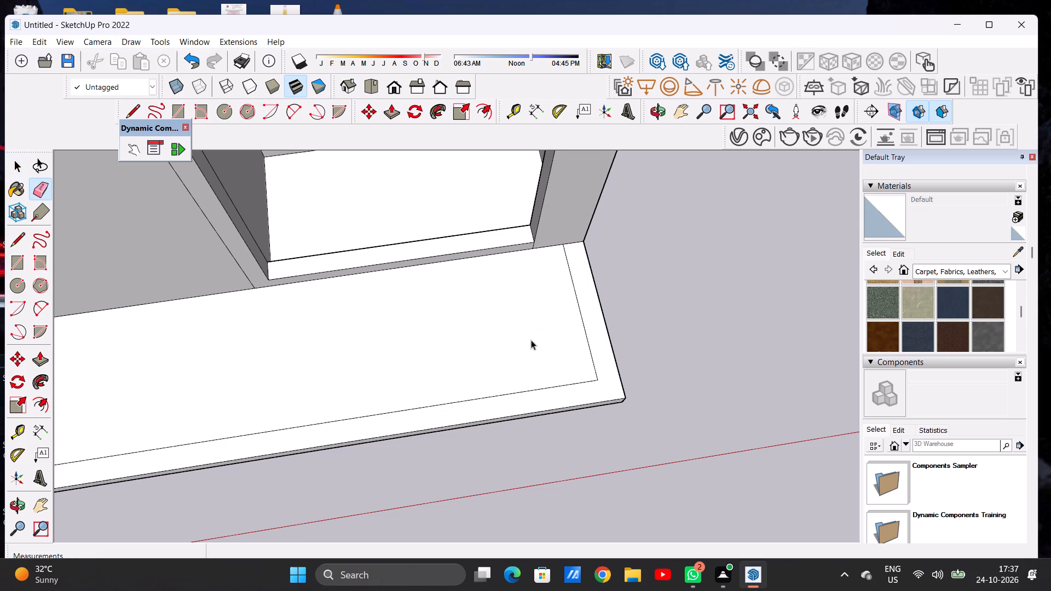
Examine the building with its deepened front platform and roof slab from the front, the side and above.
scroll(574, 352, "down", 15)
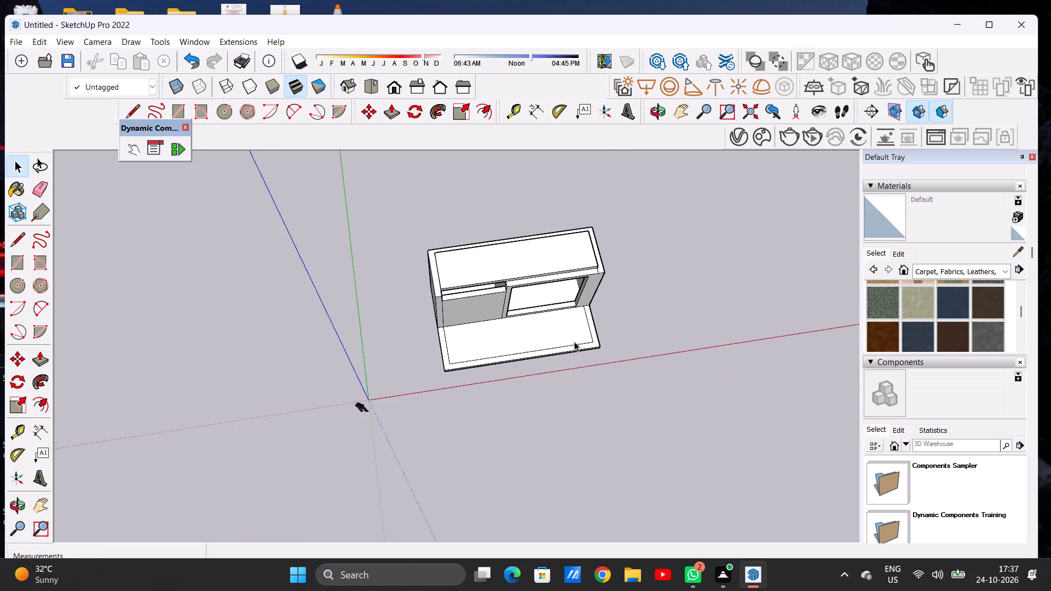
middle_click_drag(571, 339, 527, 241)
scroll(604, 352, "up", 3)
scroll(605, 352, "down", 1)
scroll(605, 352, "up", 1)
middle_click_drag(580, 370, 569, 274)
scroll(517, 304, "up", 7)
scroll(542, 342, "down", 5)
middle_click(553, 368)
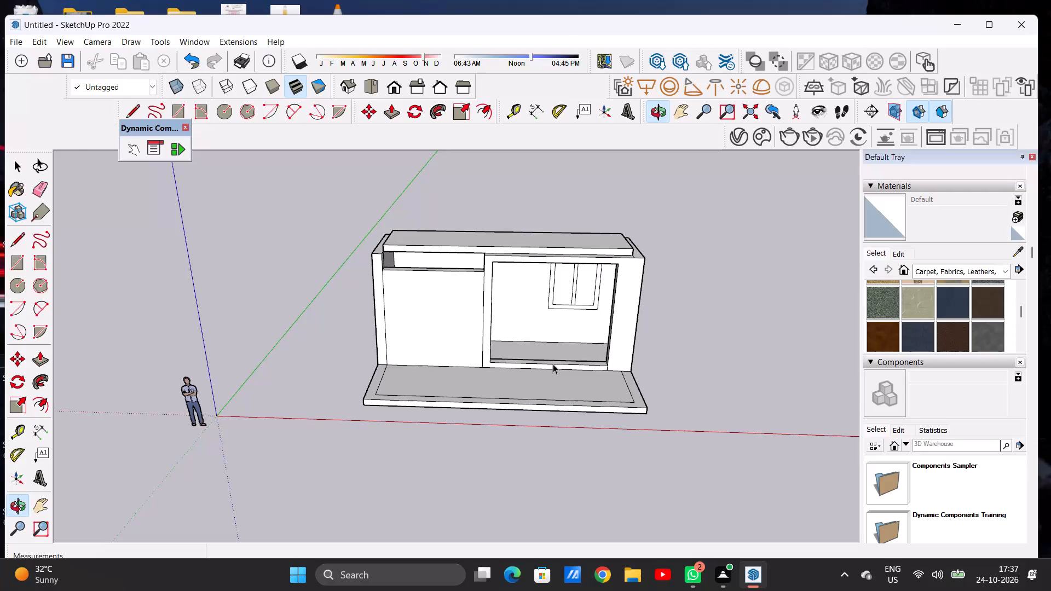
scroll(486, 368, "up", 5)
scroll(419, 358, "down", 5)
middle_click_drag(518, 326, 525, 462)
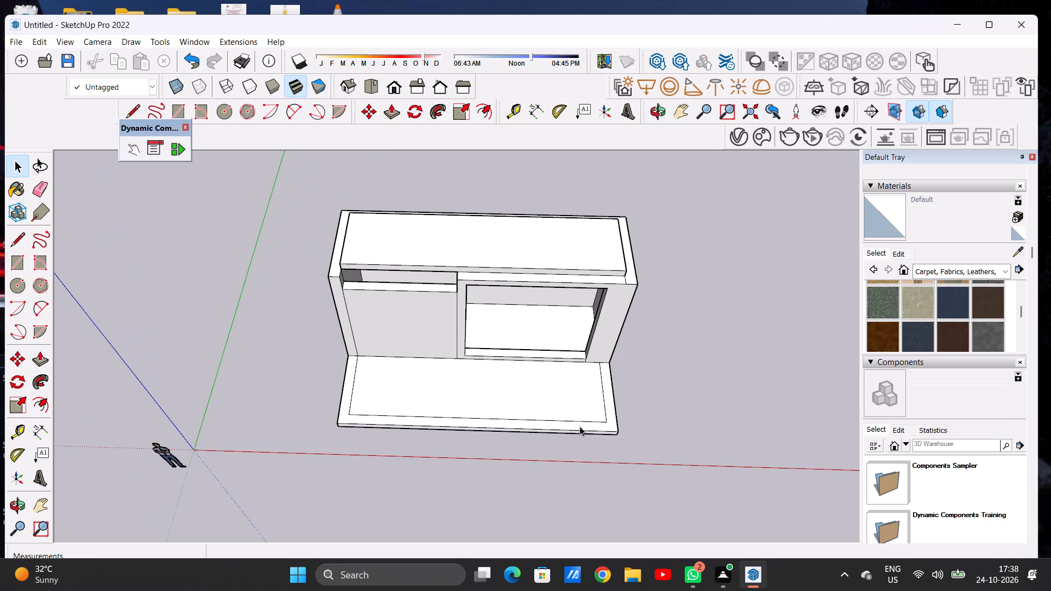
scroll(590, 356, "up", 4)
scroll(585, 387, "down", 6)
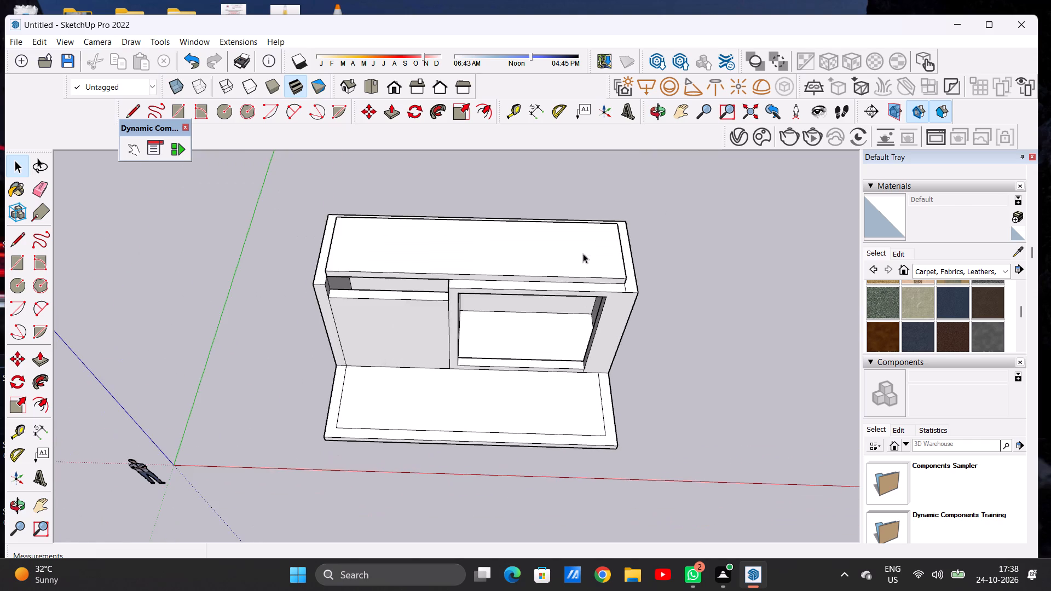
scroll(583, 252, "down", 1)
scroll(583, 252, "up", 4)
middle_click_drag(621, 344, 619, 273)
middle_click(616, 265)
middle_click_drag(613, 258, 601, 239)
middle_click_drag(599, 239, 473, 326)
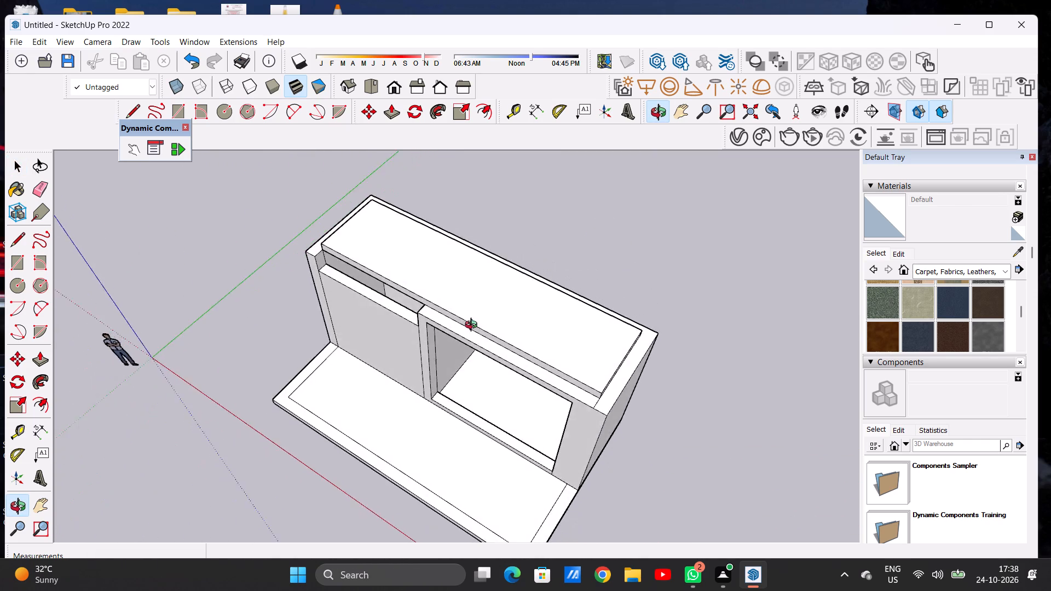
middle_click_drag(473, 326, 569, 338)
scroll(622, 356, "up", 1)
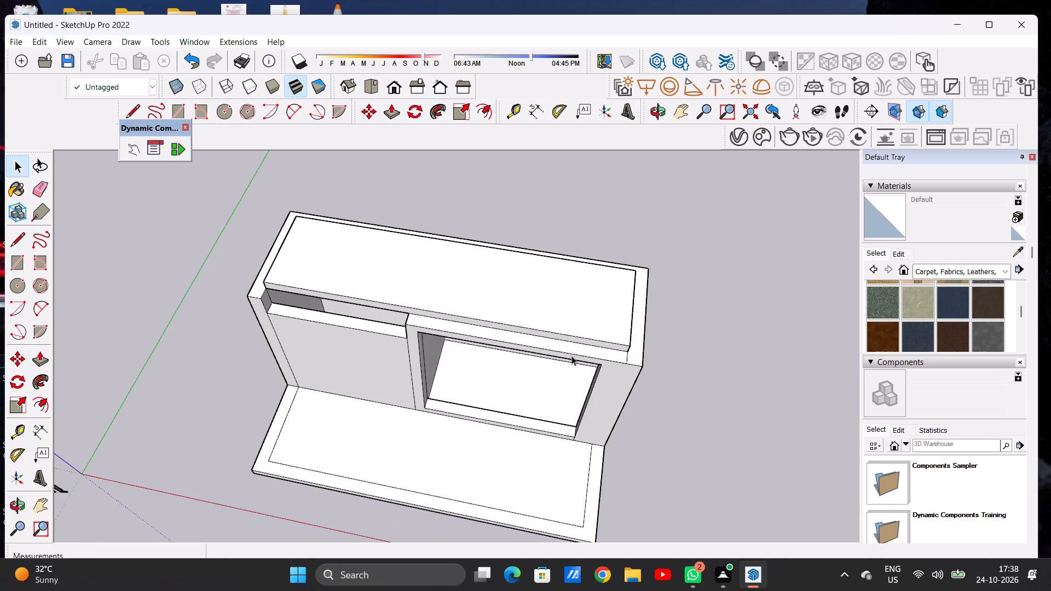
scroll(582, 346, "down", 5)
middle_click_drag(607, 332, 611, 277)
scroll(600, 346, "down", 5)
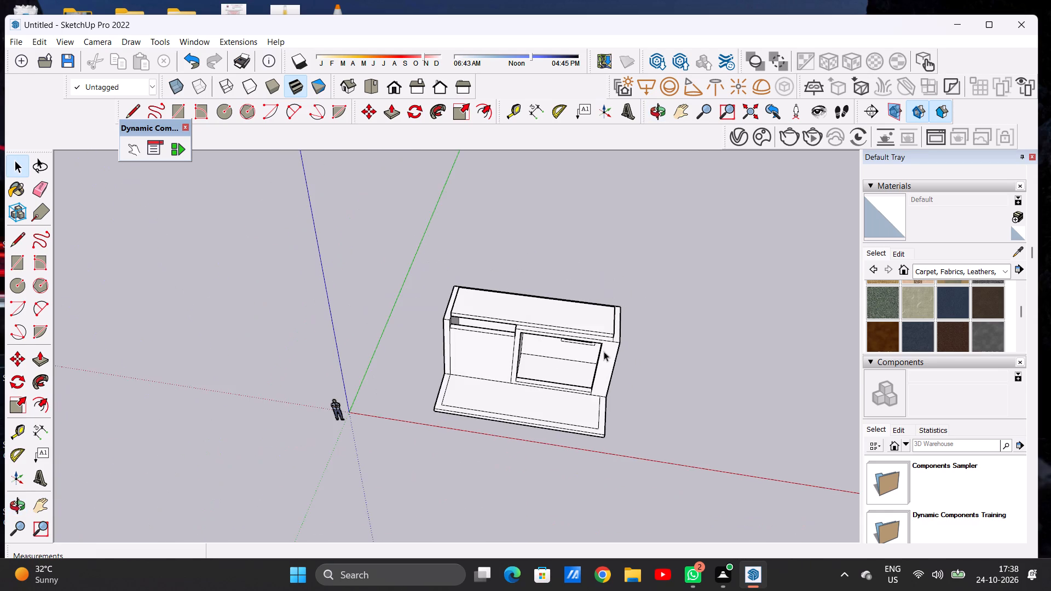
scroll(529, 332, "up", 10)
scroll(480, 332, "down", 7)
middle_click_drag(504, 345, 502, 331)
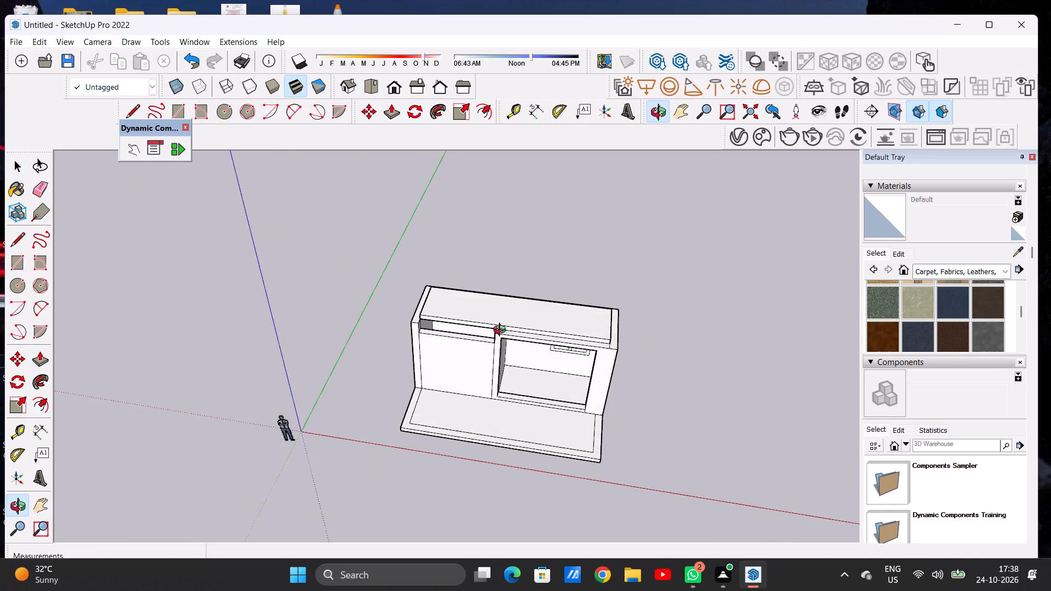
middle_click_drag(502, 331, 502, 326)
Push/Pull the top face of the joined side and back walls upward 10' above the roof slab.
scroll(615, 328, "up", 5)
key("p")
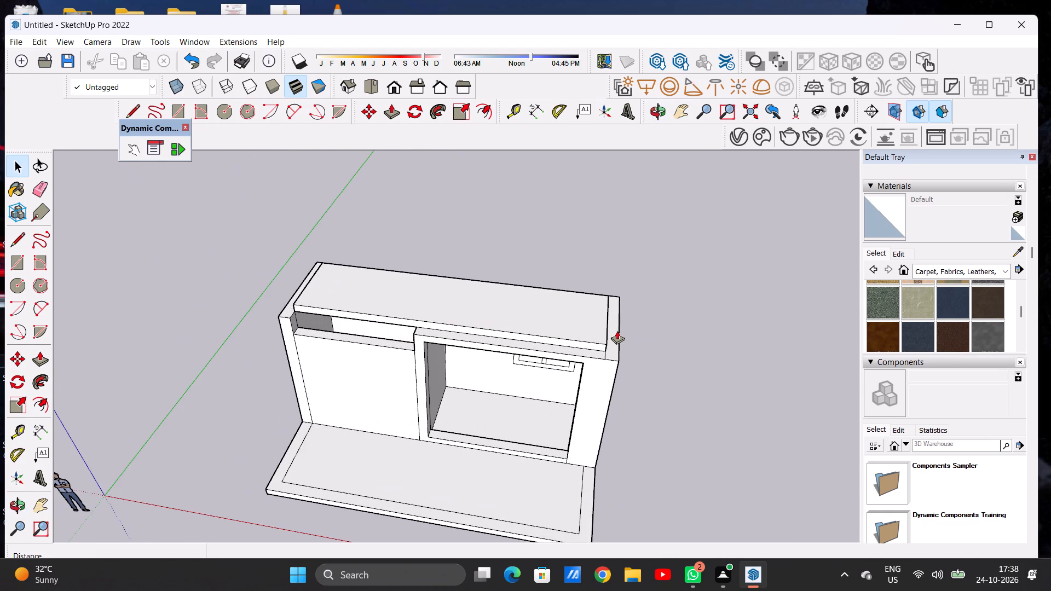
scroll(613, 350, "up", 6)
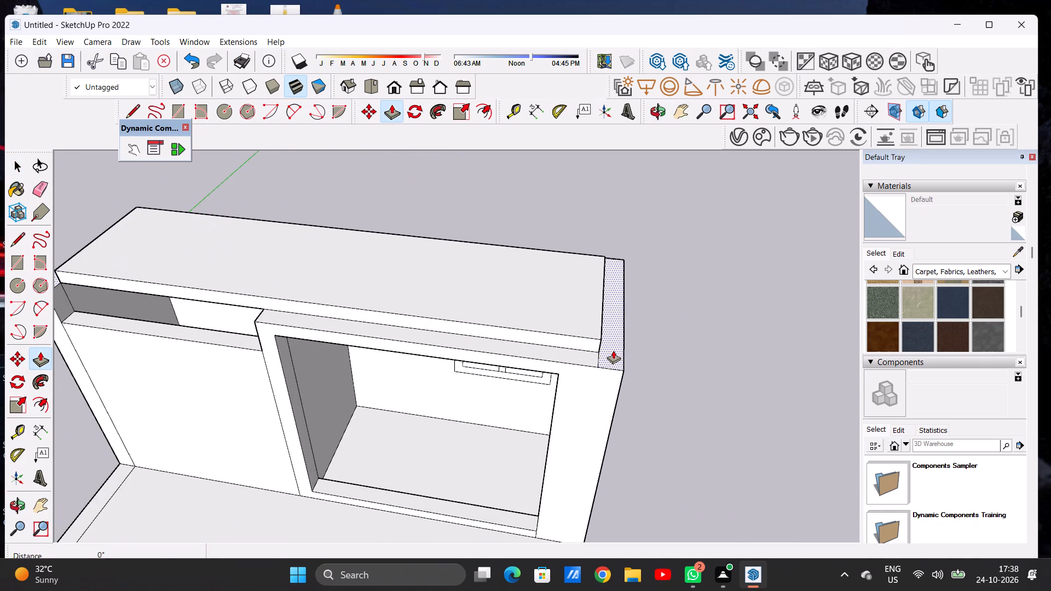
left_click(613, 350)
scroll(645, 315, "down", 12)
middle_click_drag(655, 272, 658, 267)
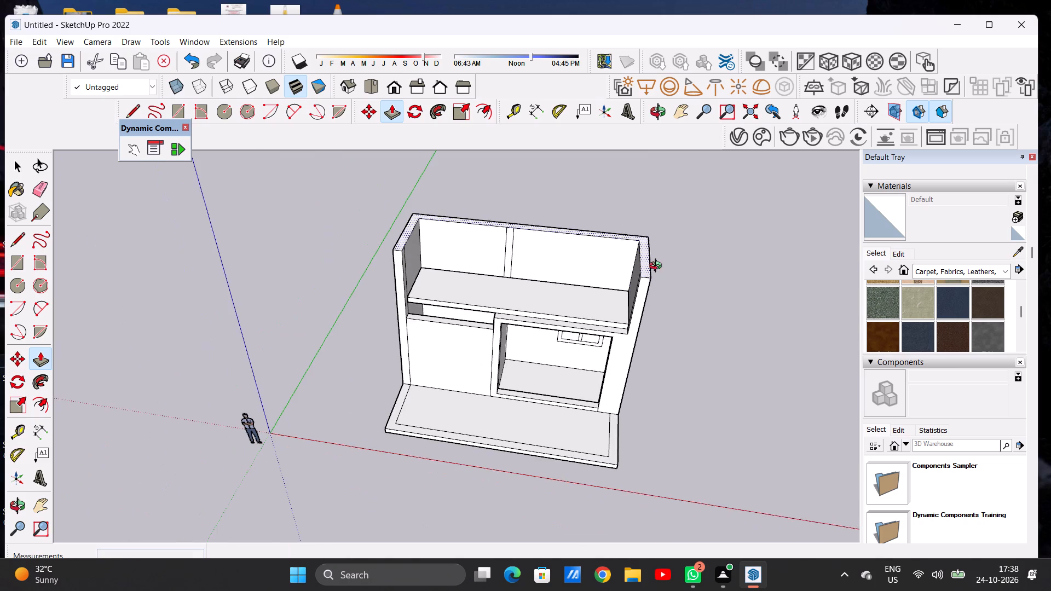
middle_click_drag(658, 267, 660, 231)
middle_click_drag(651, 277, 649, 268)
middle_click_drag(650, 253, 651, 241)
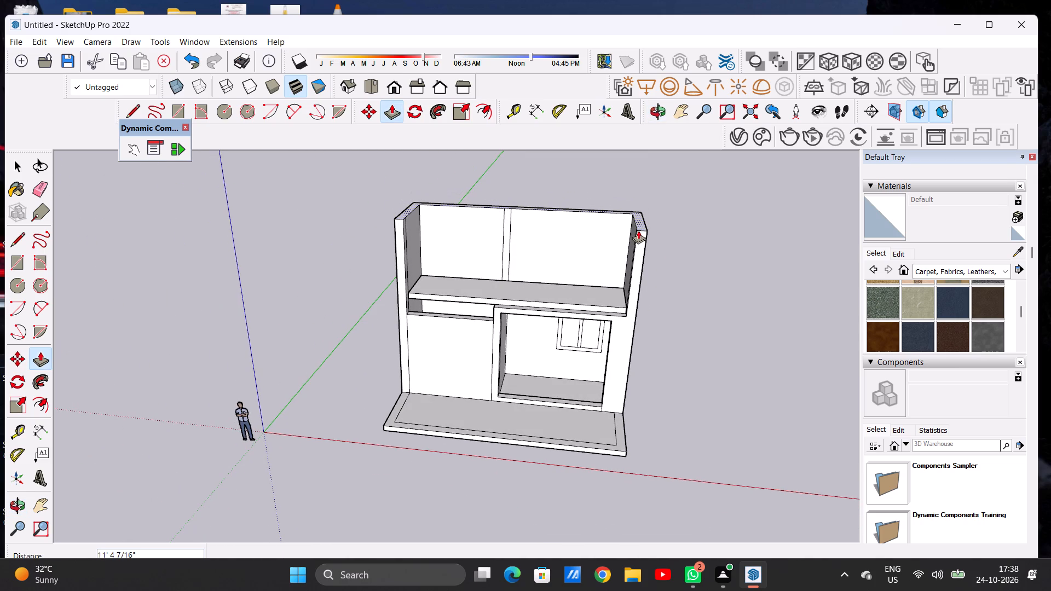
type("10'")
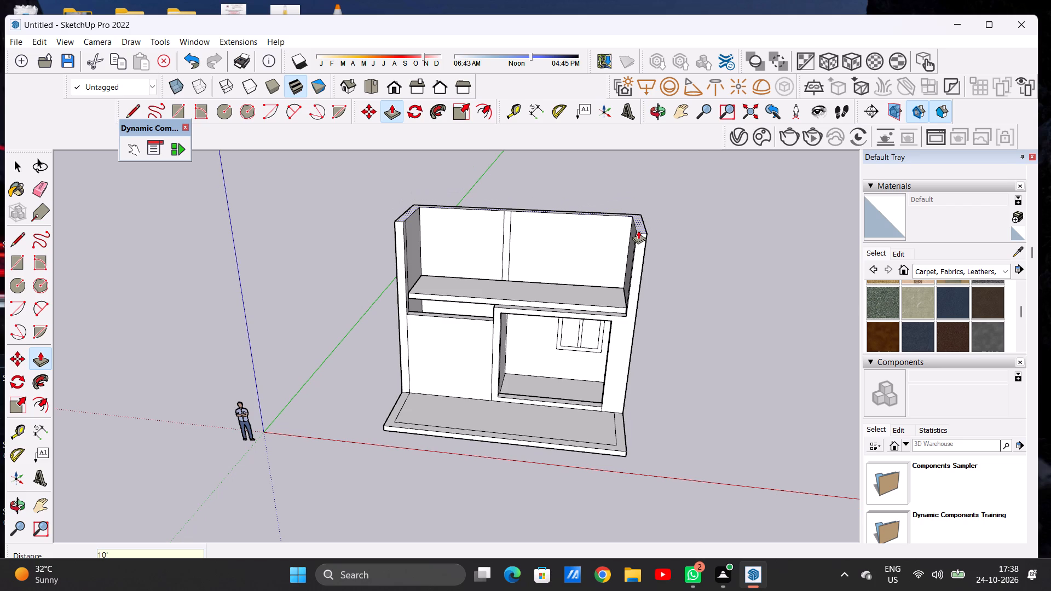
key("Return")
key("space")
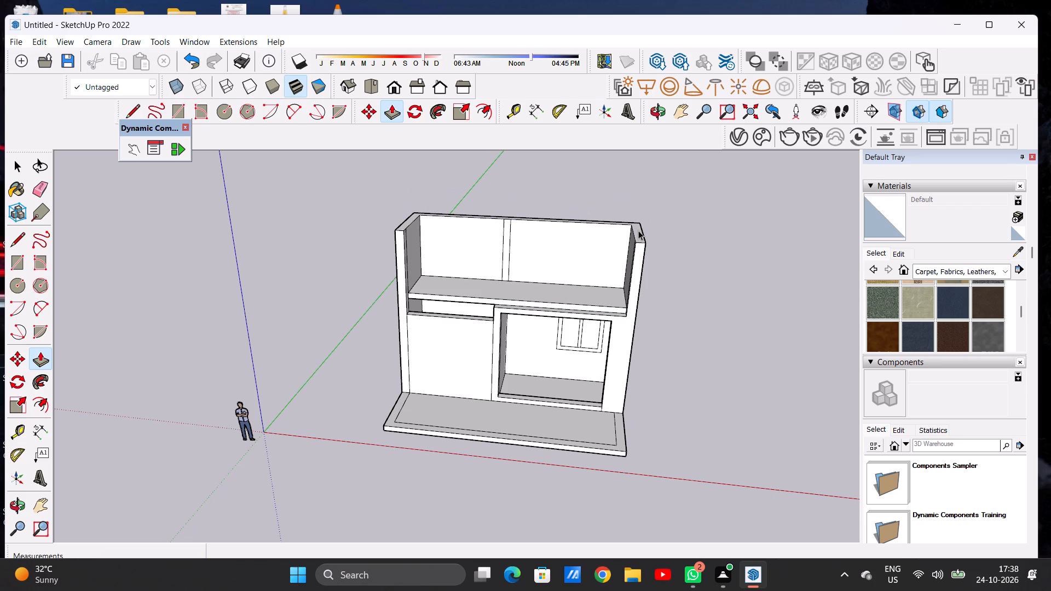
Examine the raised upper-storey walls and the slab between them from the front, the side and above.
scroll(494, 270, "up", 1)
scroll(492, 268, "down", 1)
scroll(492, 268, "up", 3)
middle_click_drag(580, 263, 466, 255)
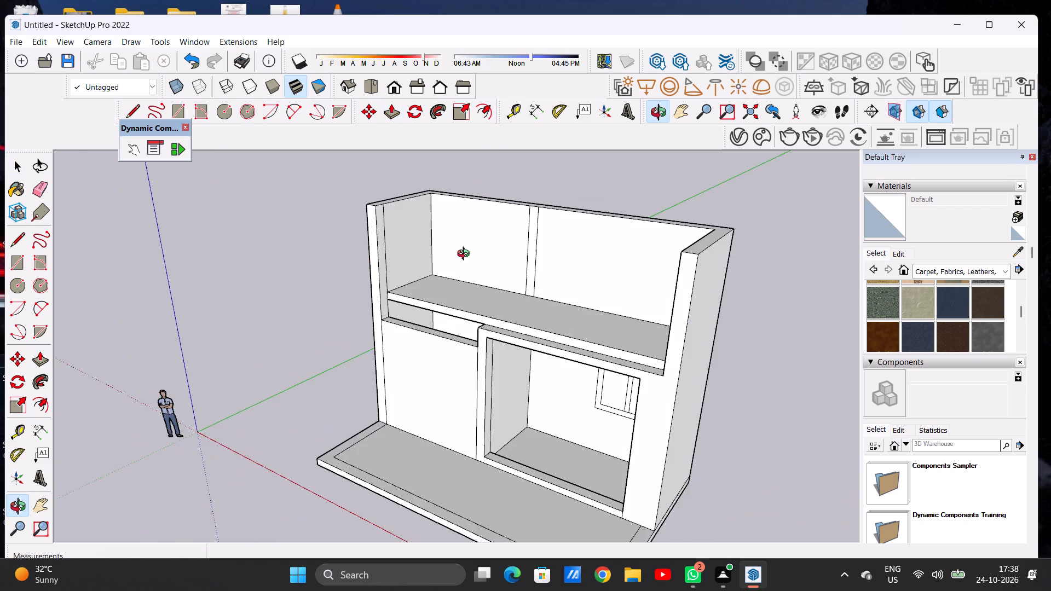
middle_click_drag(466, 255, 419, 257)
middle_click_drag(501, 262, 594, 250)
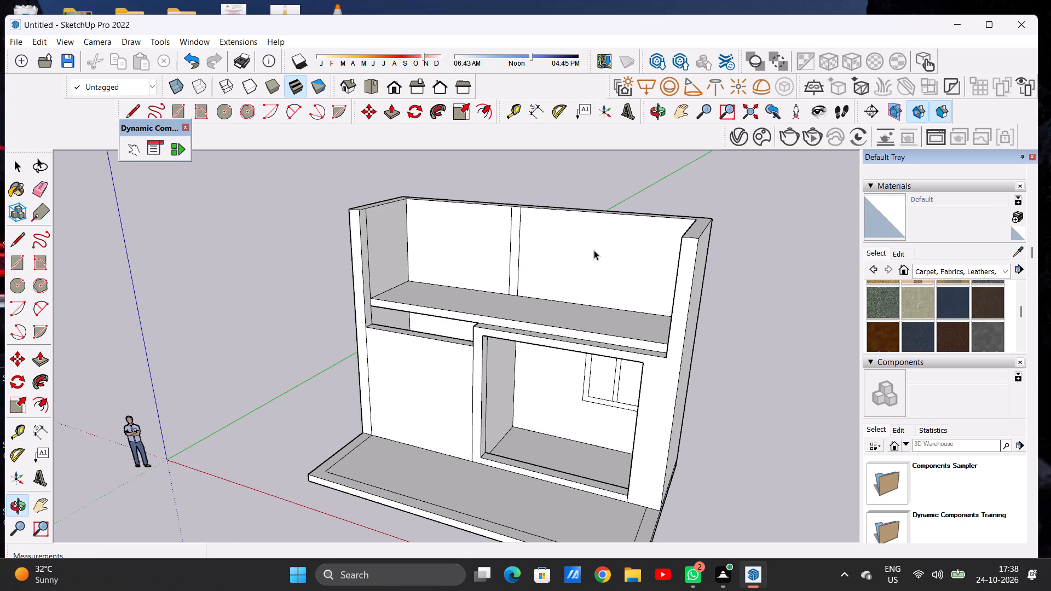
scroll(520, 265, "down", 4)
middle_click_drag(515, 270, 611, 318)
middle_click(611, 318)
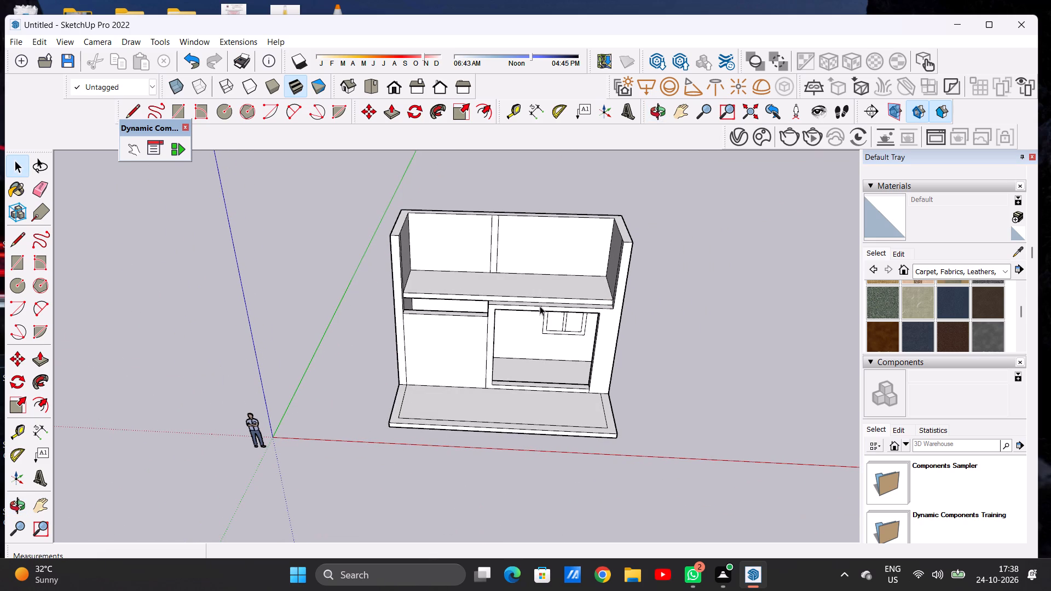
scroll(540, 300, "down", 4)
middle_click_drag(563, 306, 424, 281)
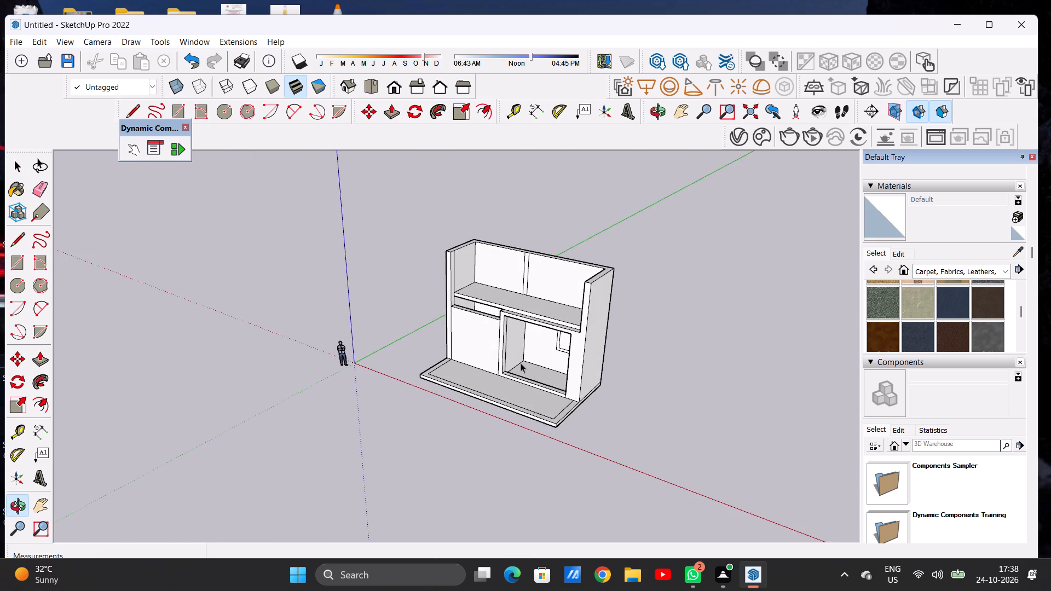
Push/Pull the upper slab's front edge outward about 1' 1 1/2" to the wall faces, and about 10 3/4" beyond them.
scroll(523, 360, "up", 4)
scroll(590, 308, "up", 8)
key("p")
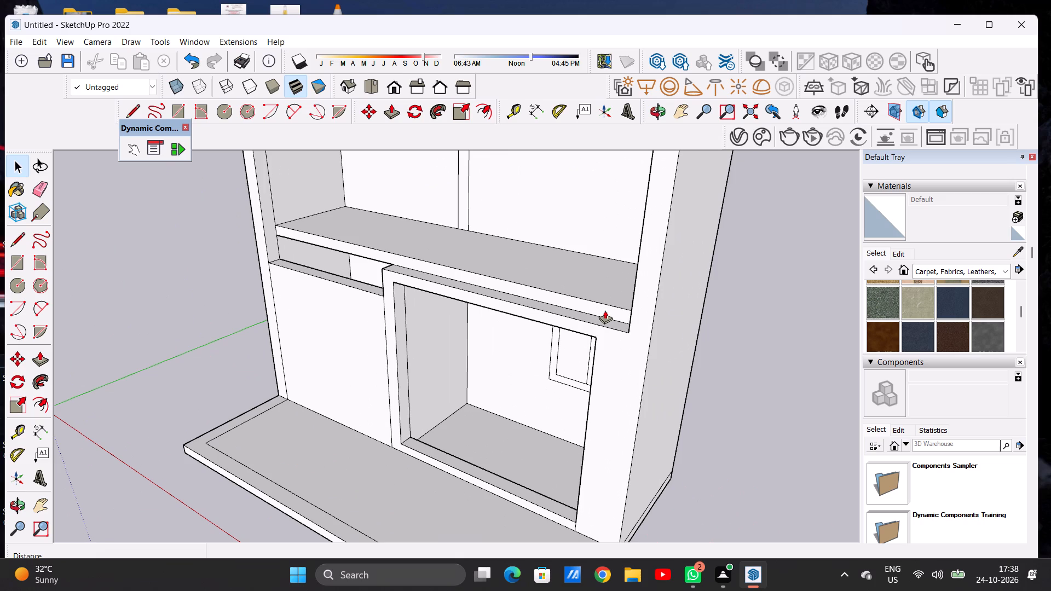
scroll(579, 326, "up", 6)
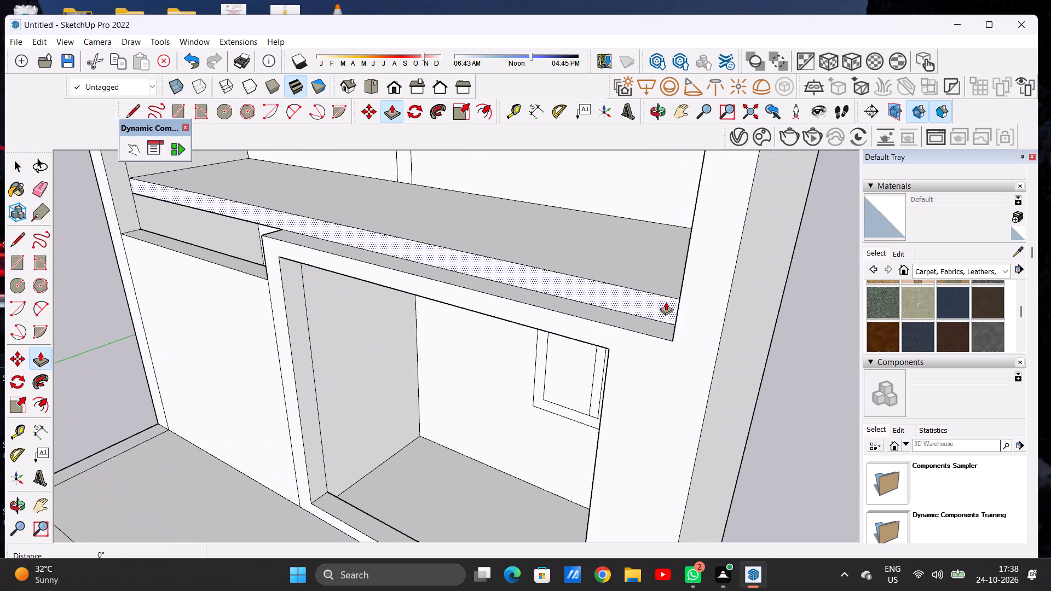
left_click(665, 302)
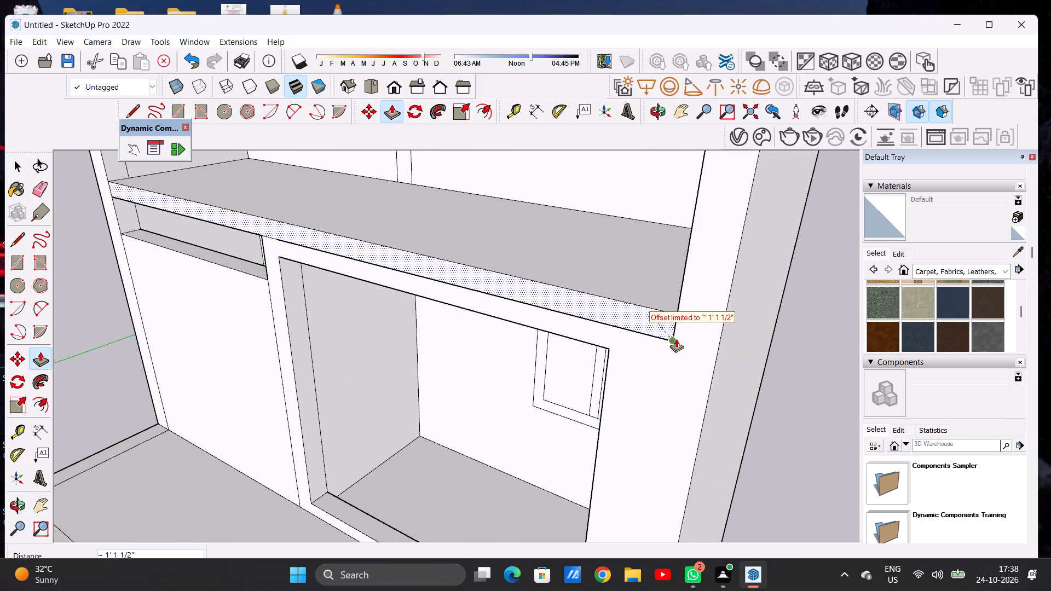
left_click(676, 339)
left_click(667, 321)
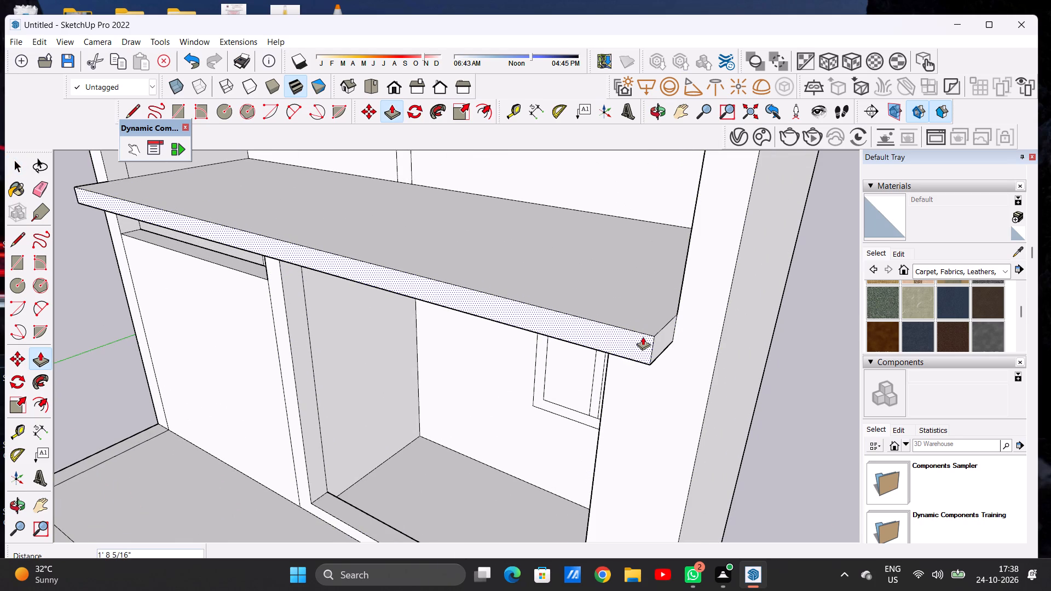
left_click(651, 328)
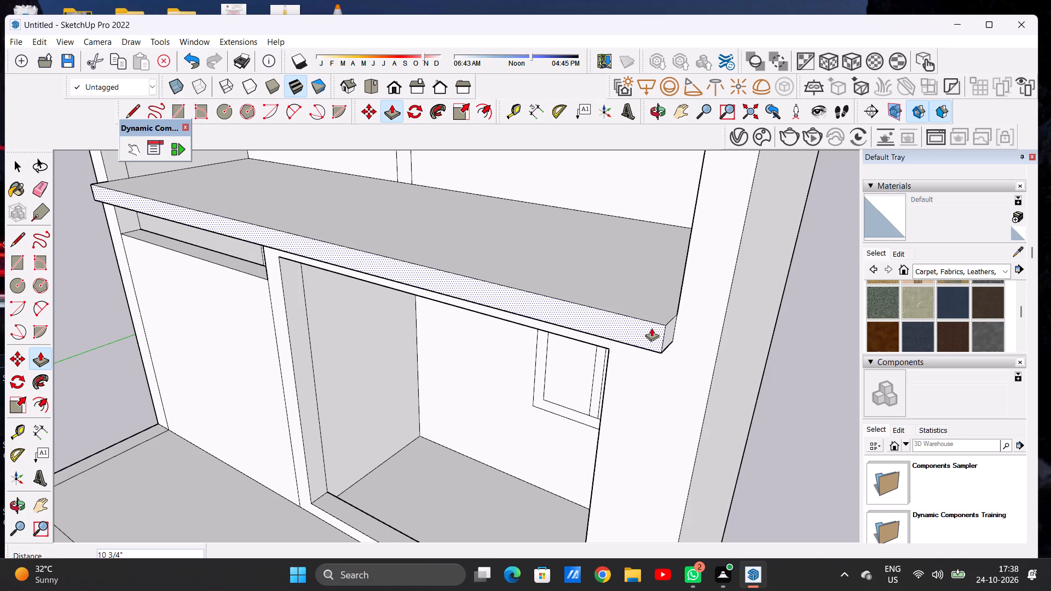
key("space")
scroll(609, 328, "down", 12)
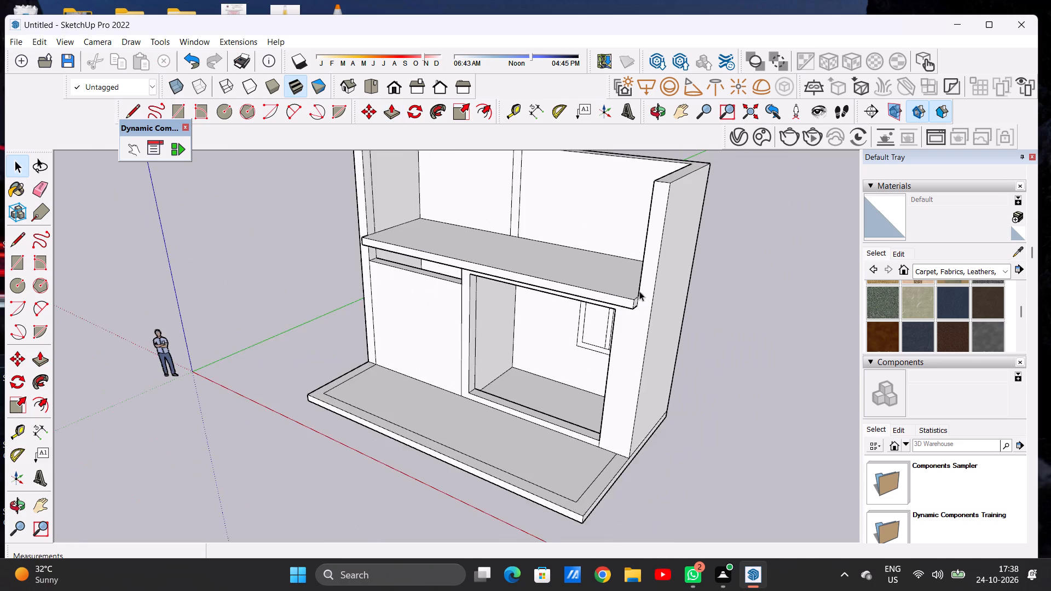
Erase the two vertical lines on the inner face of the upper-storey back wall.
middle_click_drag(617, 311, 755, 343)
middle_click_drag(764, 346, 772, 356)
scroll(660, 347, "down", 4)
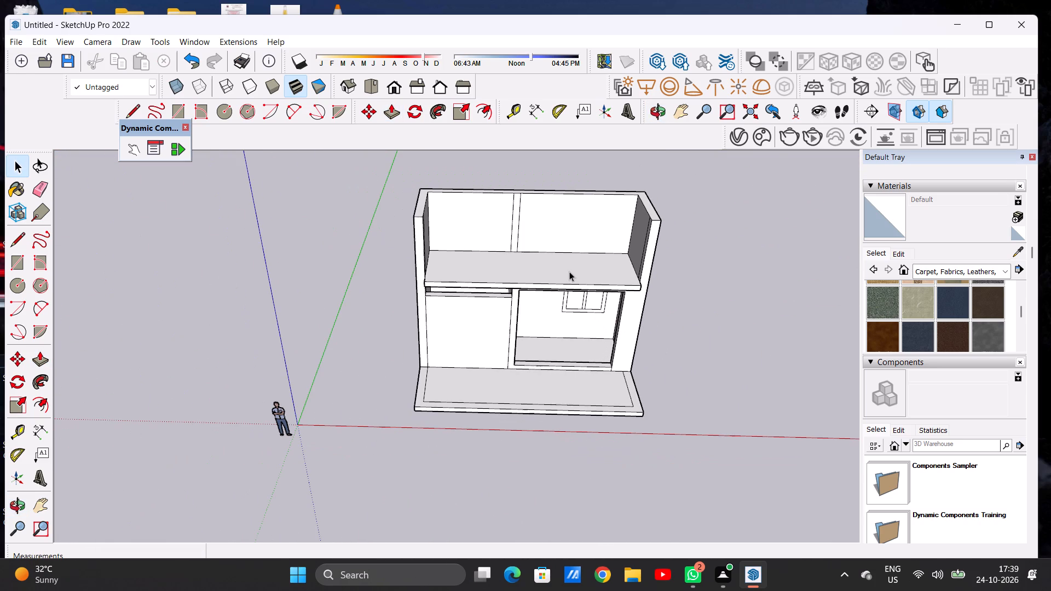
scroll(525, 267, "down", 5)
middle_click_drag(551, 260, 524, 275)
scroll(513, 241, "up", 6)
key("e")
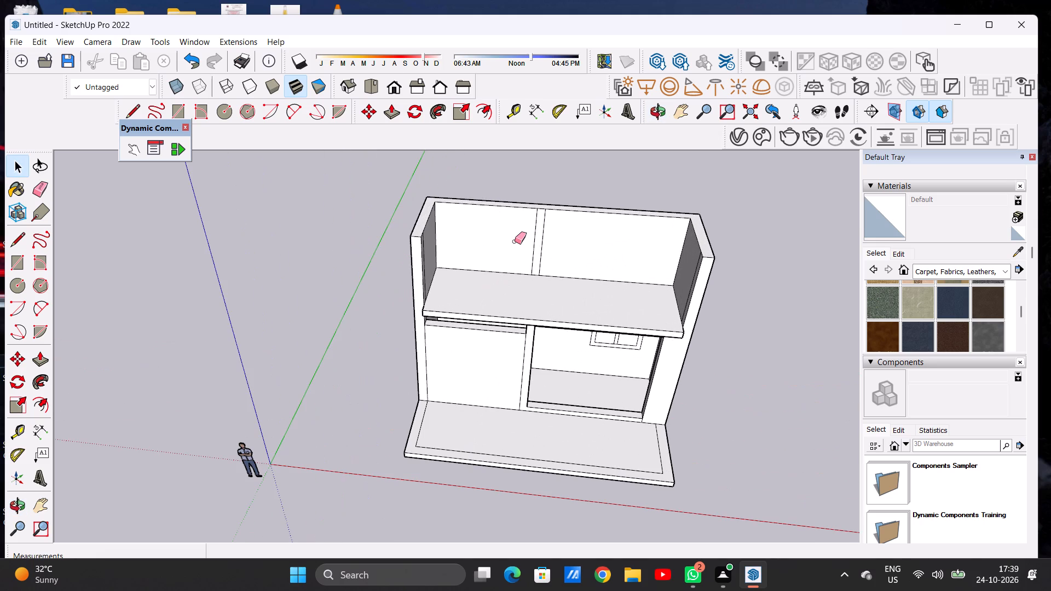
scroll(515, 241, "up", 3)
left_click(559, 235)
left_click_drag(523, 239, 518, 242)
left_click_drag(541, 229, 555, 241)
key("space")
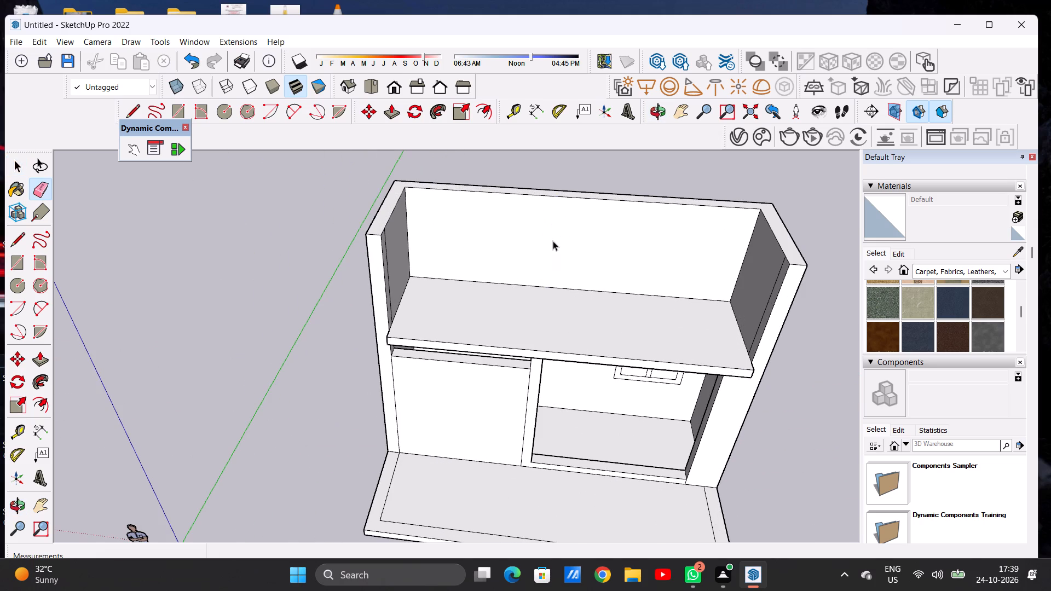
Draw a line across the upper slab from the back wall to the front edge, above the framed front opening.
scroll(516, 241, "down", 7)
scroll(469, 235, "down", 2)
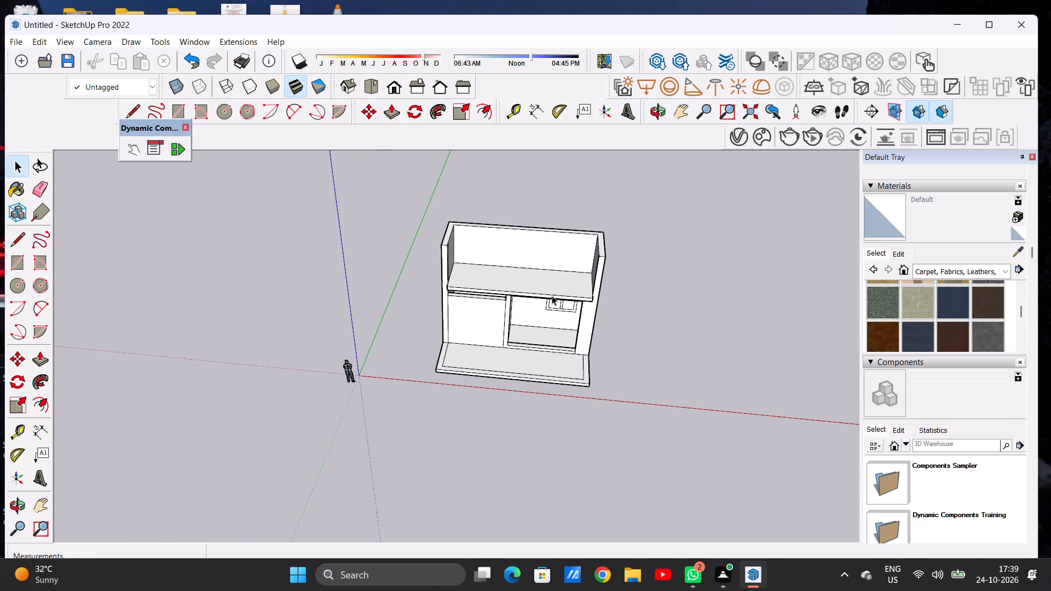
middle_click_drag(555, 297, 578, 355)
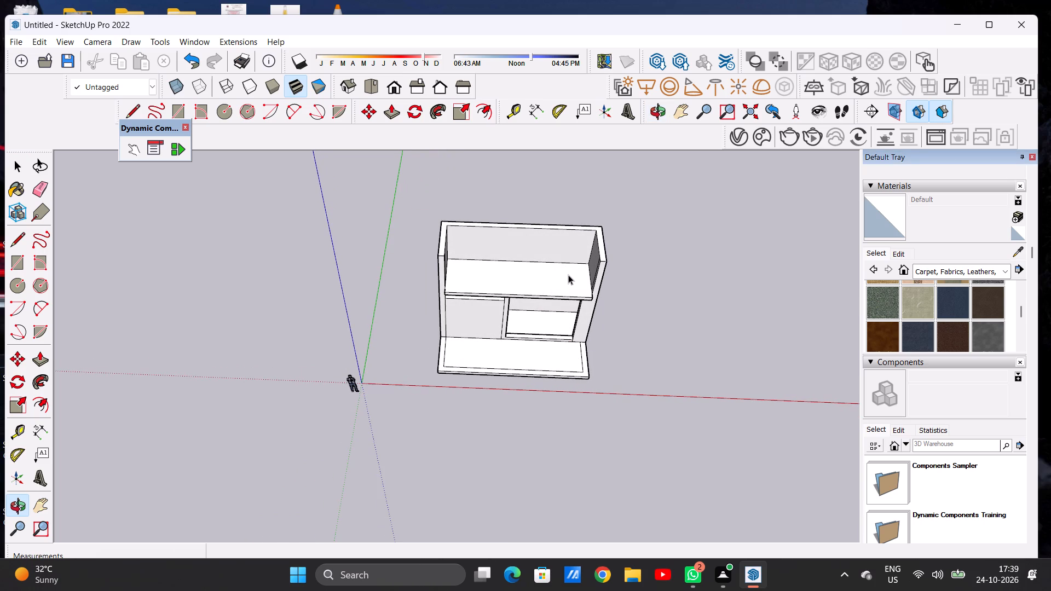
scroll(568, 275, "up", 6)
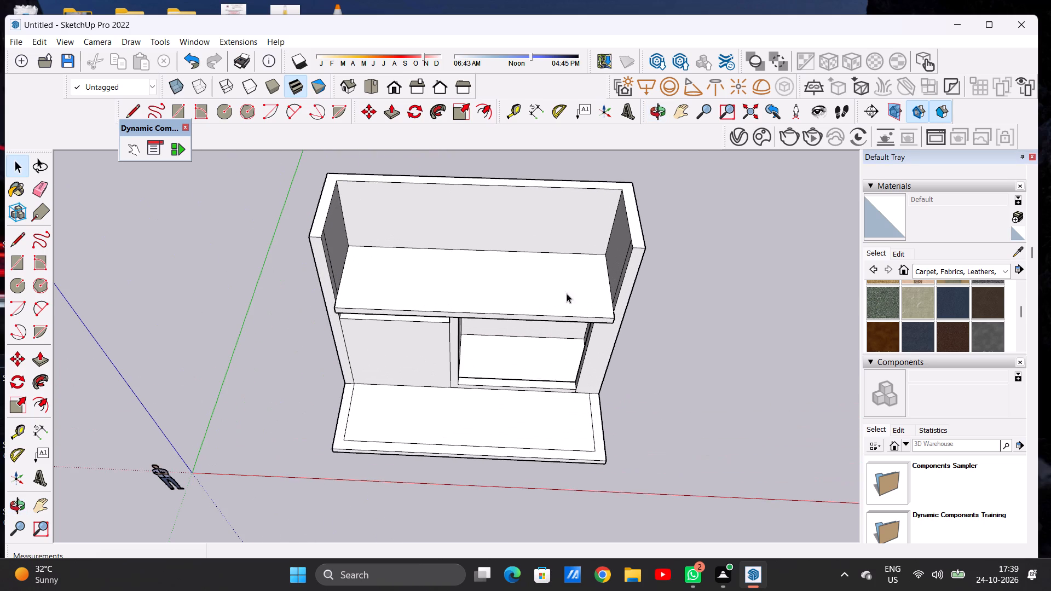
middle_click_drag(568, 318, 568, 357)
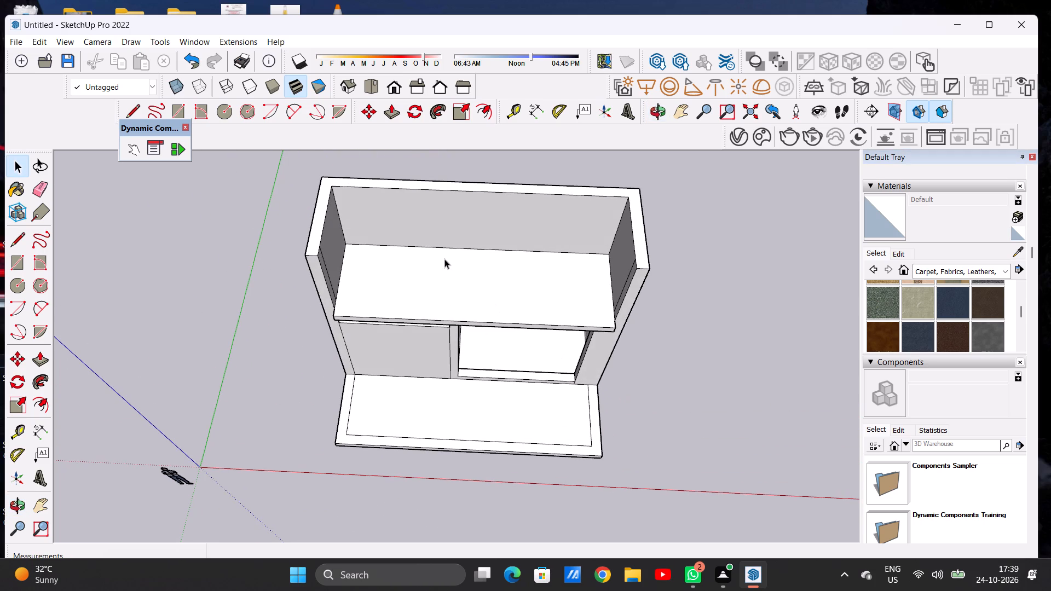
key("l")
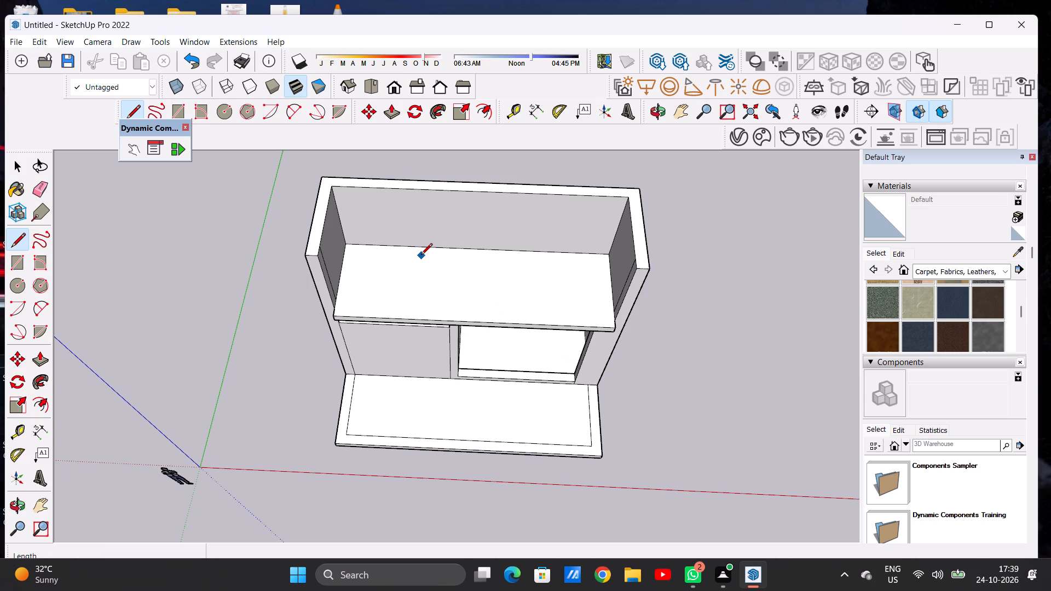
left_click(512, 248)
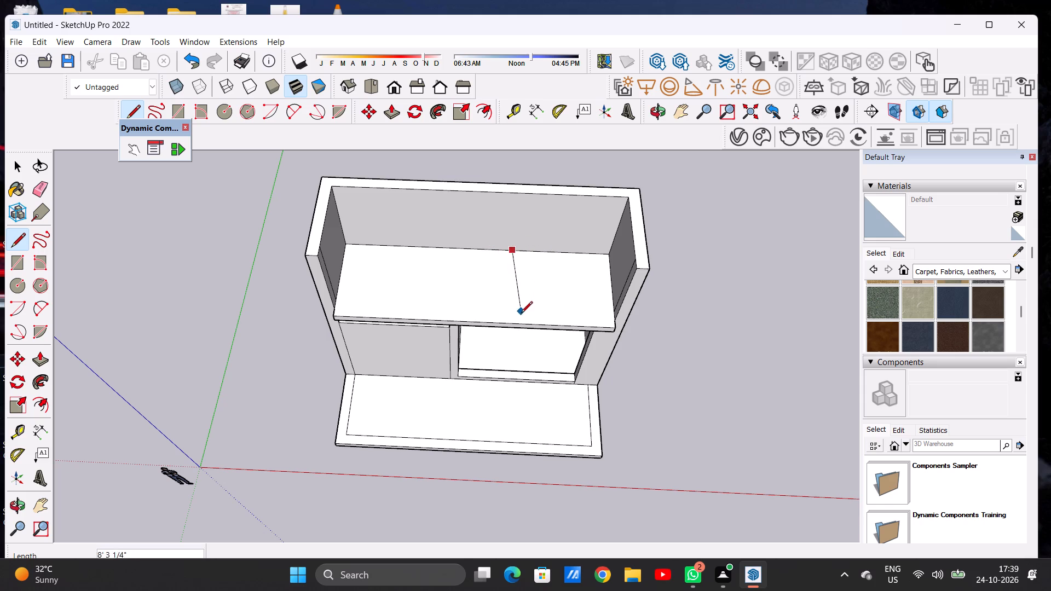
left_click(515, 322)
key("space")
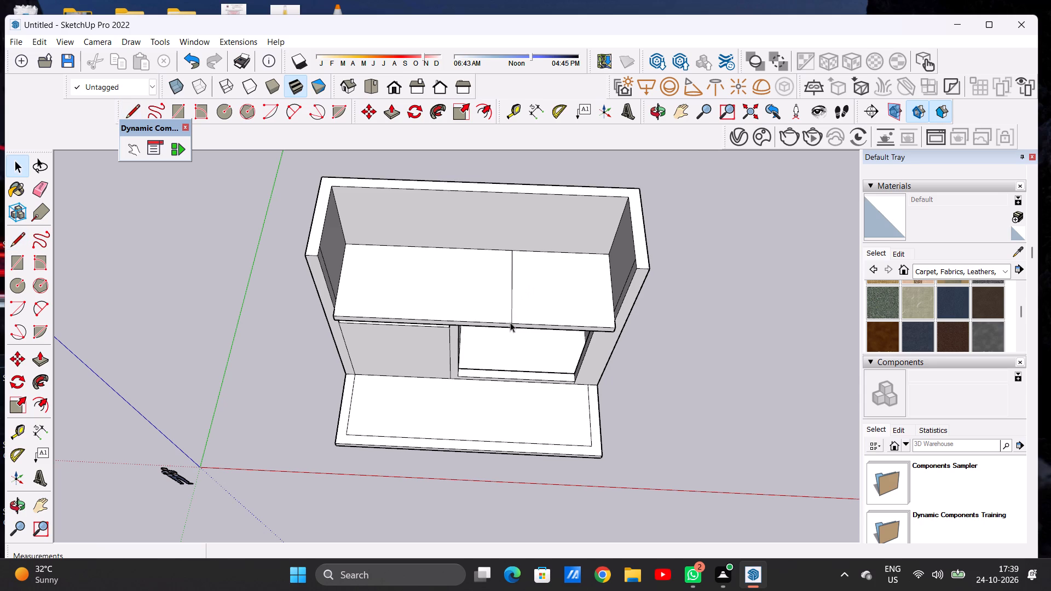
Push/Pull the smaller slab section above the framed opening up about 9' 2 3/8", level with the wall tops.
scroll(559, 335, "down", 3)
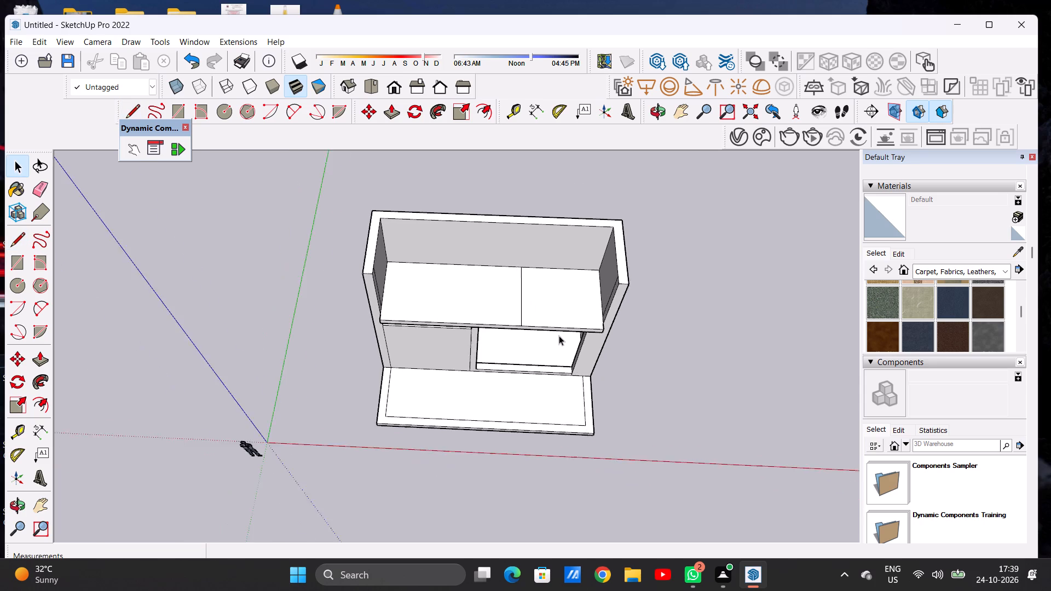
scroll(559, 335, "down", 4)
middle_click_drag(565, 349, 556, 240)
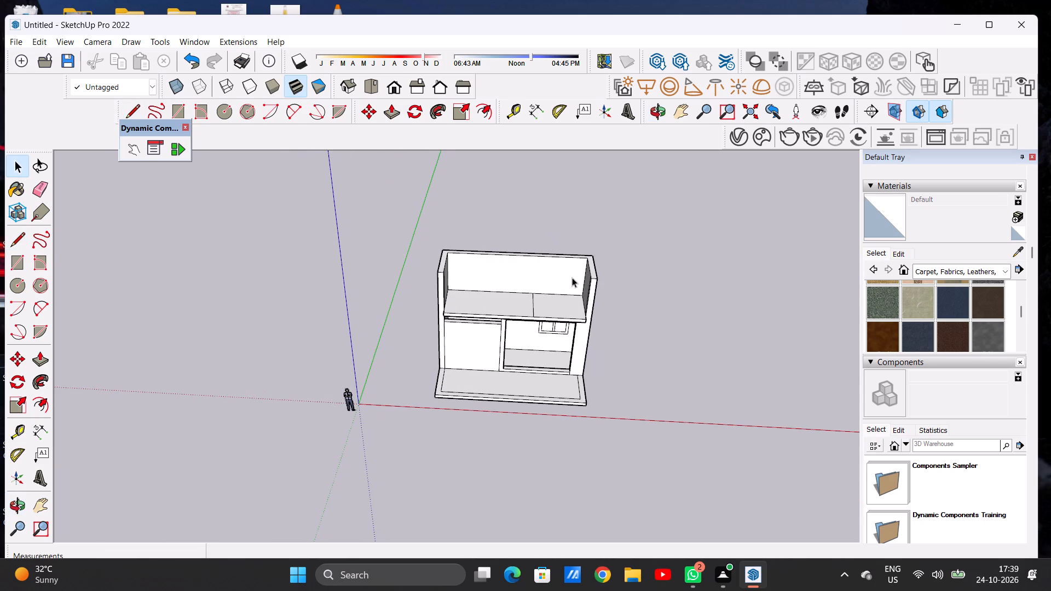
scroll(575, 309, "up", 4)
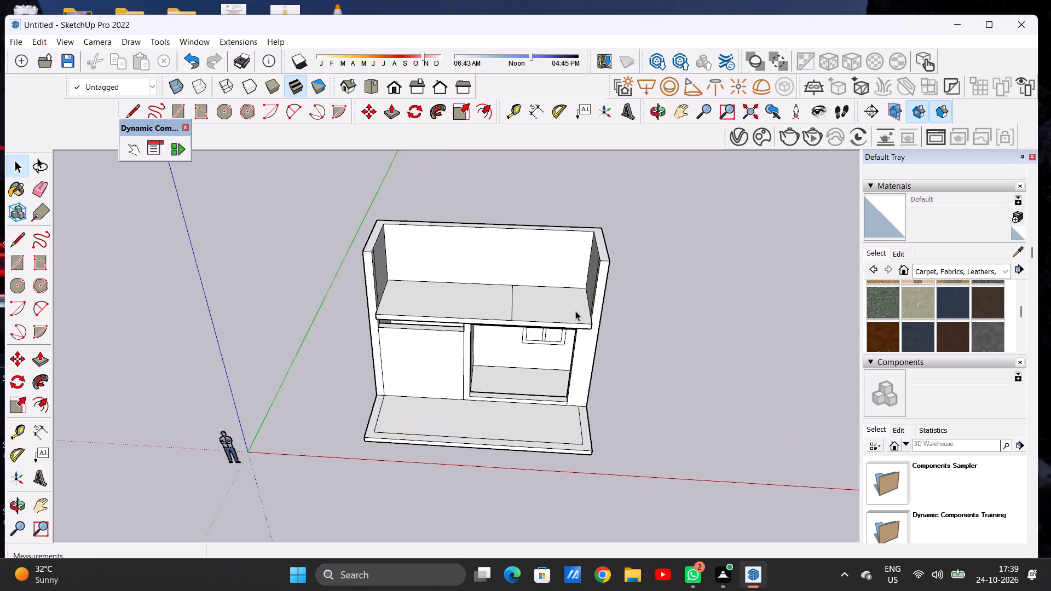
key("p")
scroll(575, 311, "up", 6)
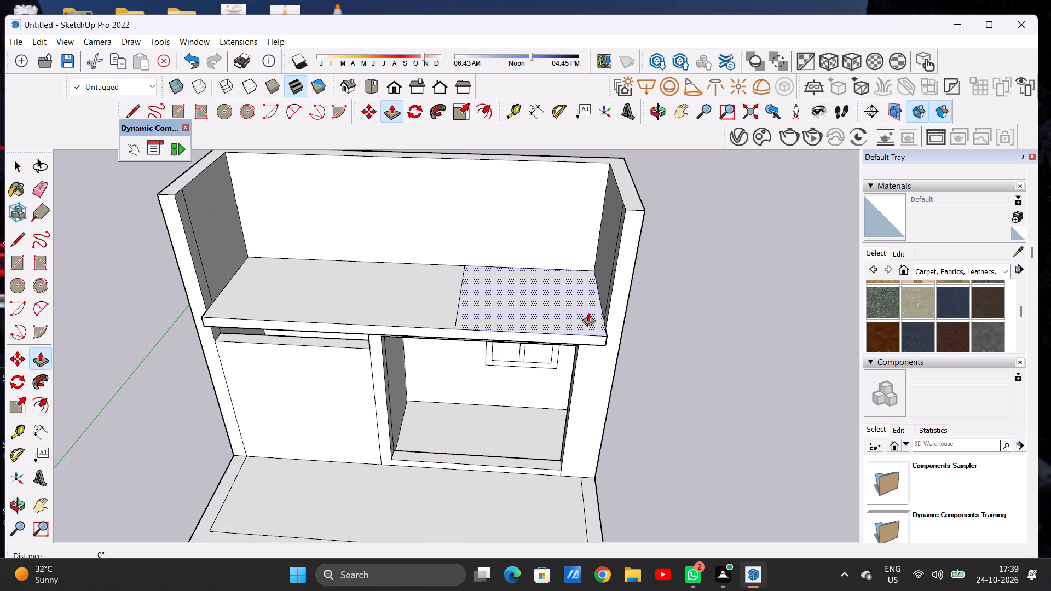
left_click(588, 312)
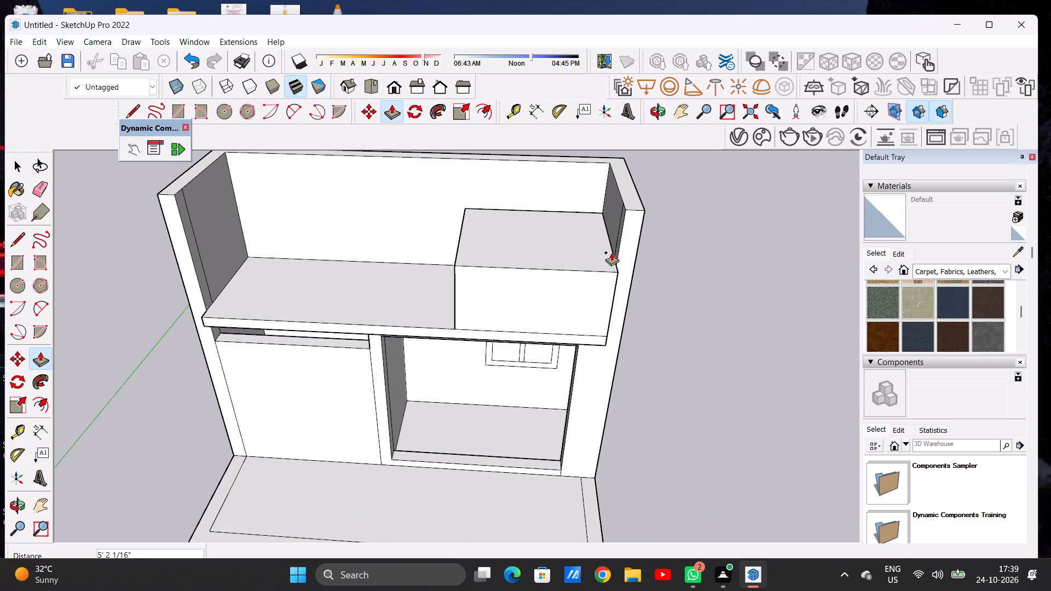
left_click(640, 210)
key("space")
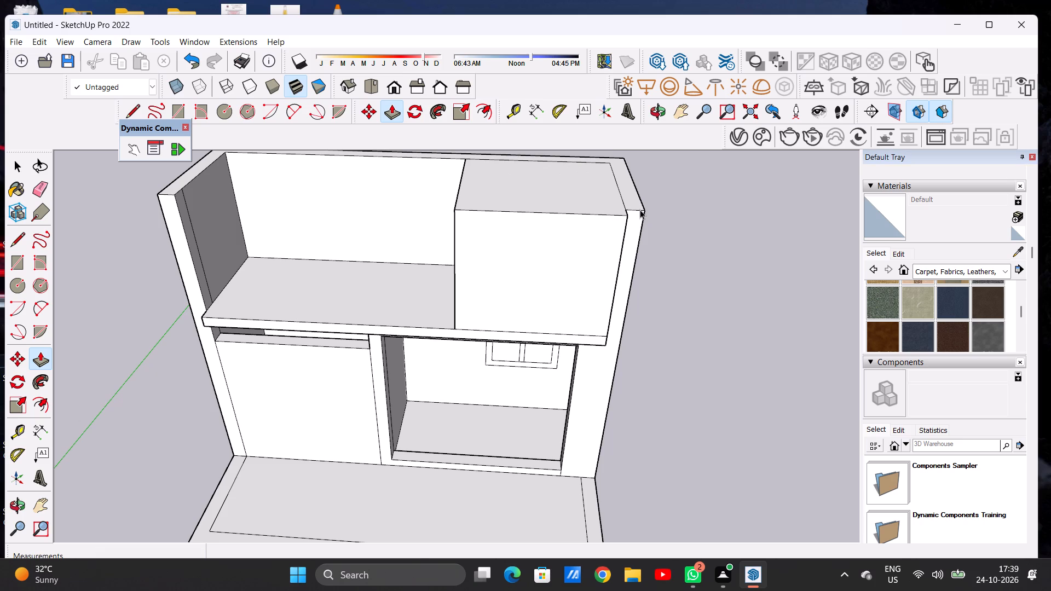
Examine the building with its new upper-storey block from the front and the side.
scroll(554, 269, "down", 7)
middle_click_drag(558, 286, 562, 179)
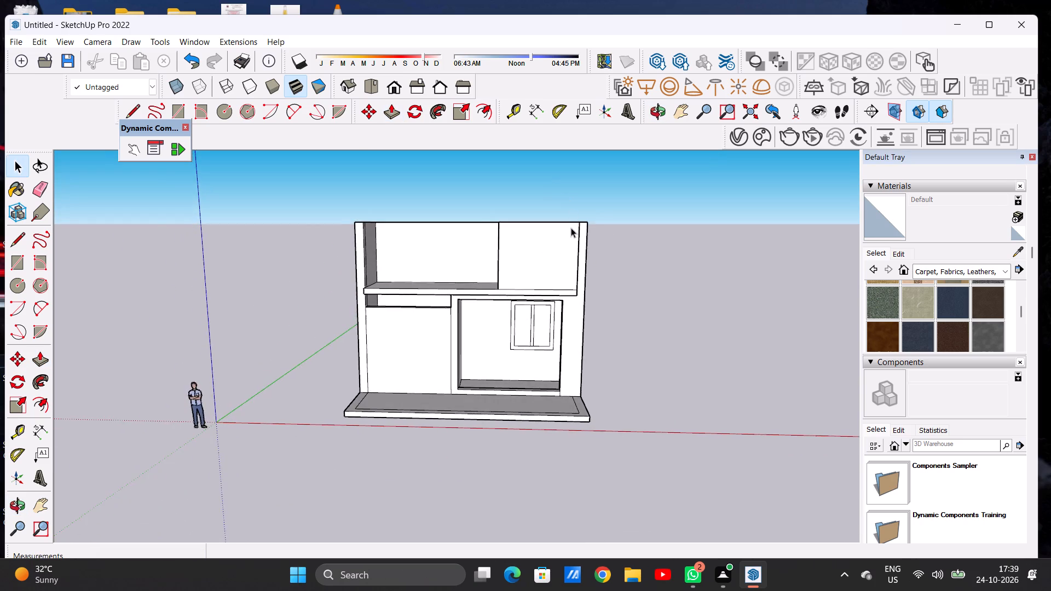
scroll(568, 230, "up", 7)
scroll(581, 273, "down", 6)
middle_click_drag(586, 288, 535, 288)
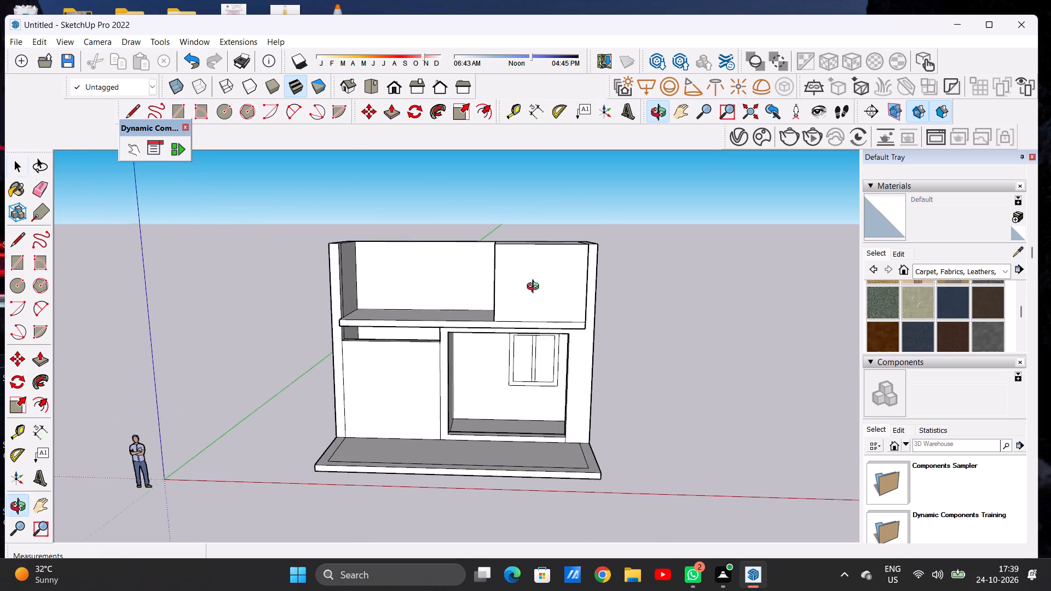
middle_click_drag(535, 288, 405, 298)
scroll(609, 341, "up", 6)
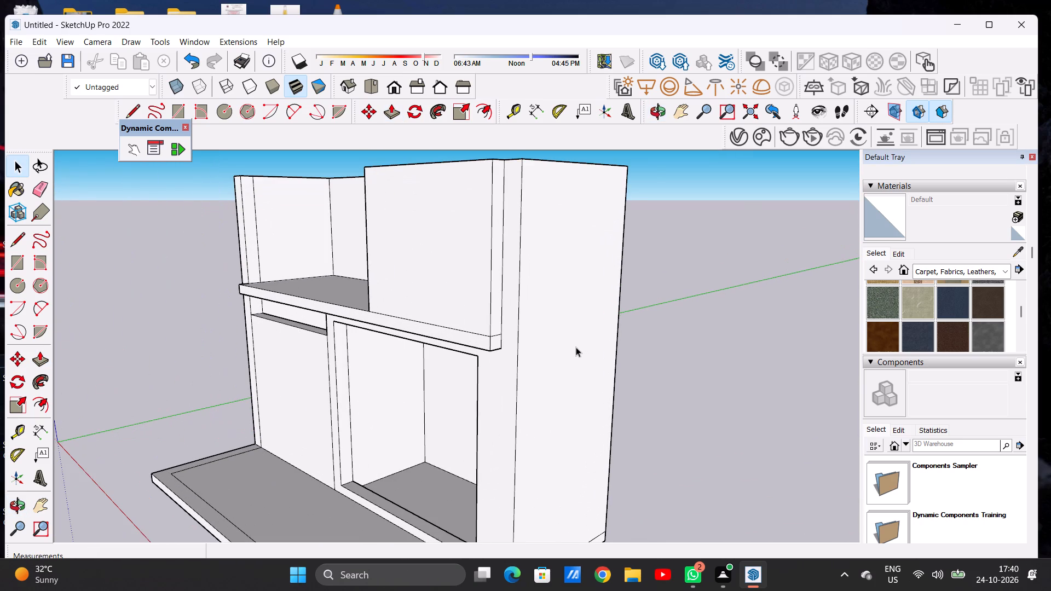
Push/Pull the upper-storey block's outer side face outward about 1' 2 3/8", up to the edge of the building's side wall.
scroll(598, 315, "down", 1)
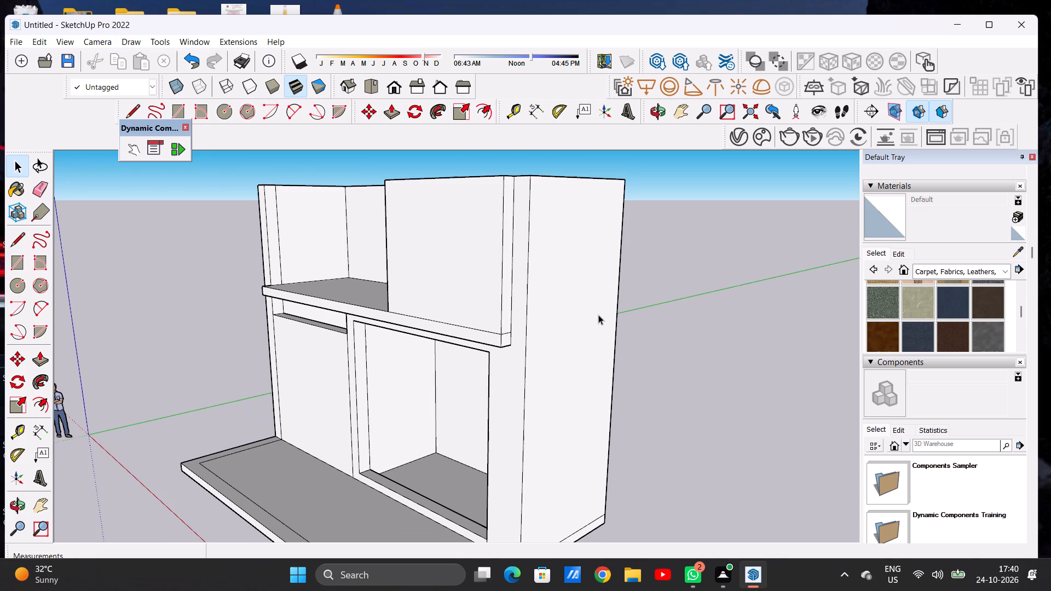
scroll(607, 302, "down", 3)
scroll(536, 335, "up", 6)
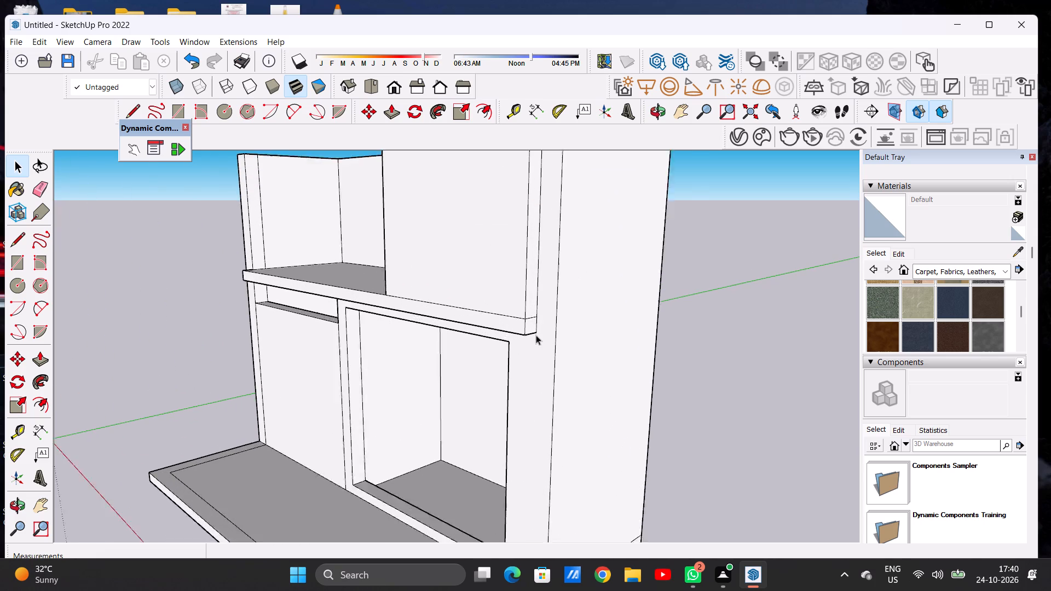
scroll(536, 335, "up", 1)
key("e")
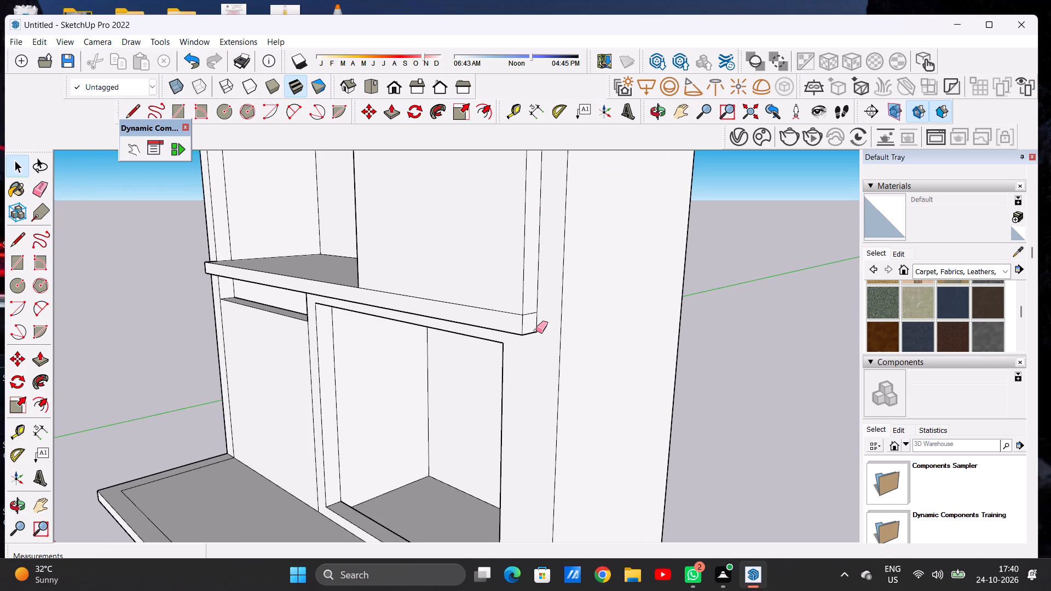
scroll(532, 317, "up", 5)
left_click(530, 309)
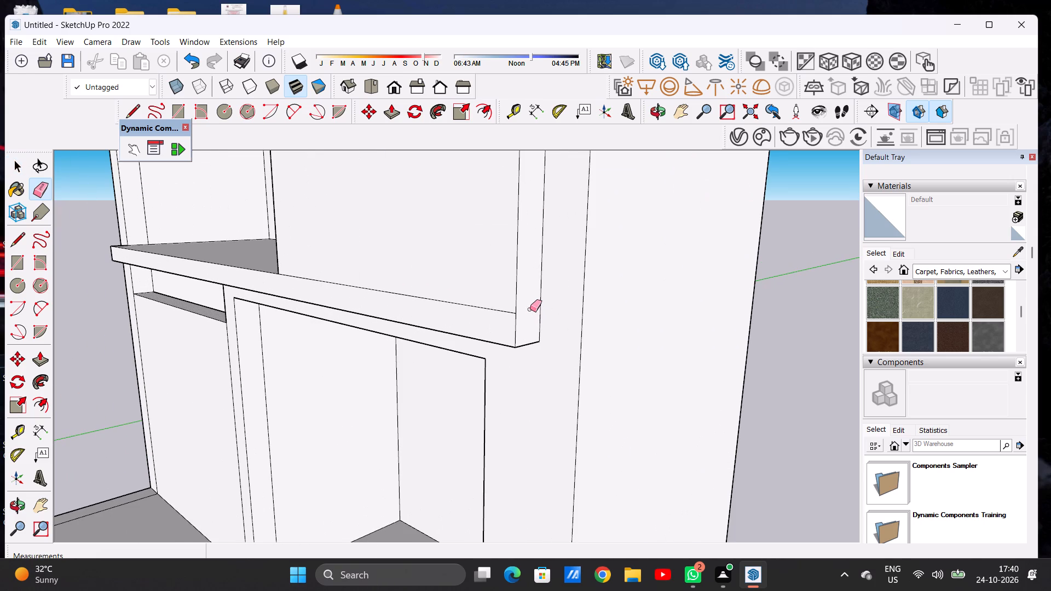
key("space")
type("P")
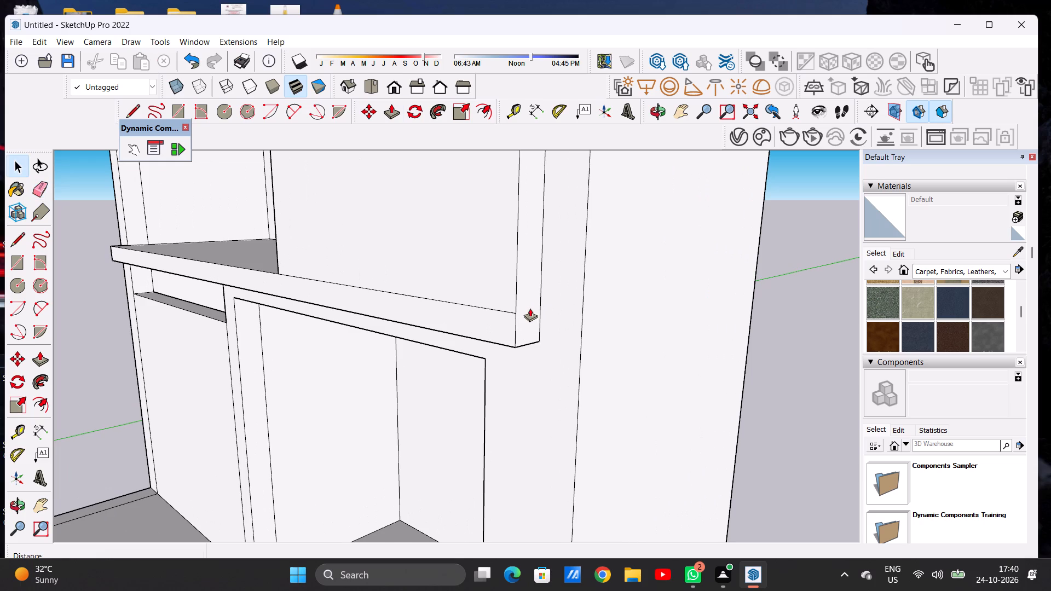
left_click(530, 308)
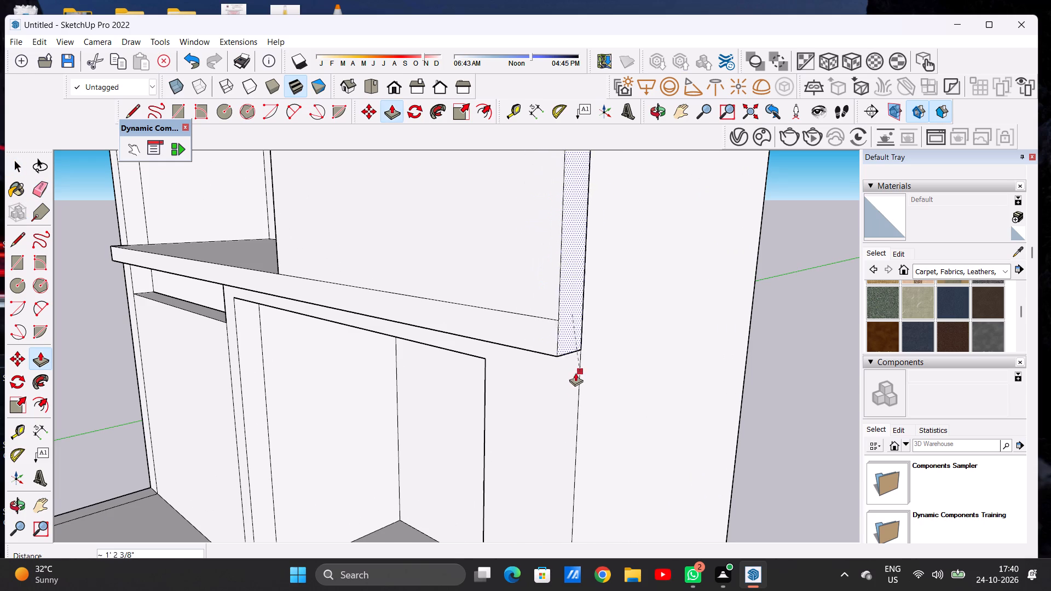
left_click(577, 393)
key("space")
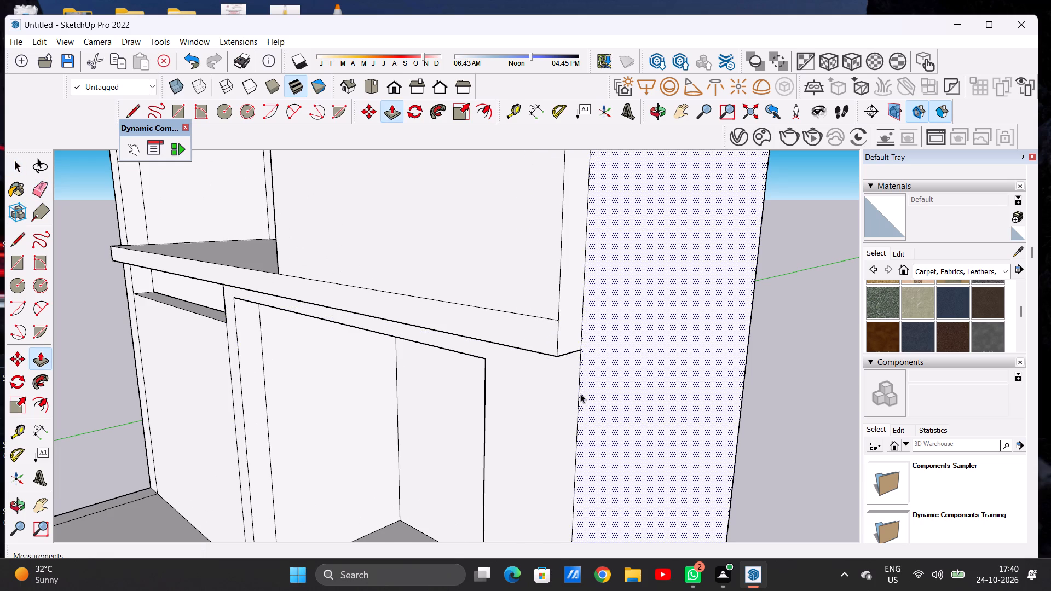
Draw a vertical line about 9' 2 3/8" long down the upper block's front face, close to its outer edge.
scroll(498, 398, "down", 5)
scroll(498, 403, "up", 1)
scroll(498, 403, "down", 9)
middle_click_drag(516, 325, 546, 324)
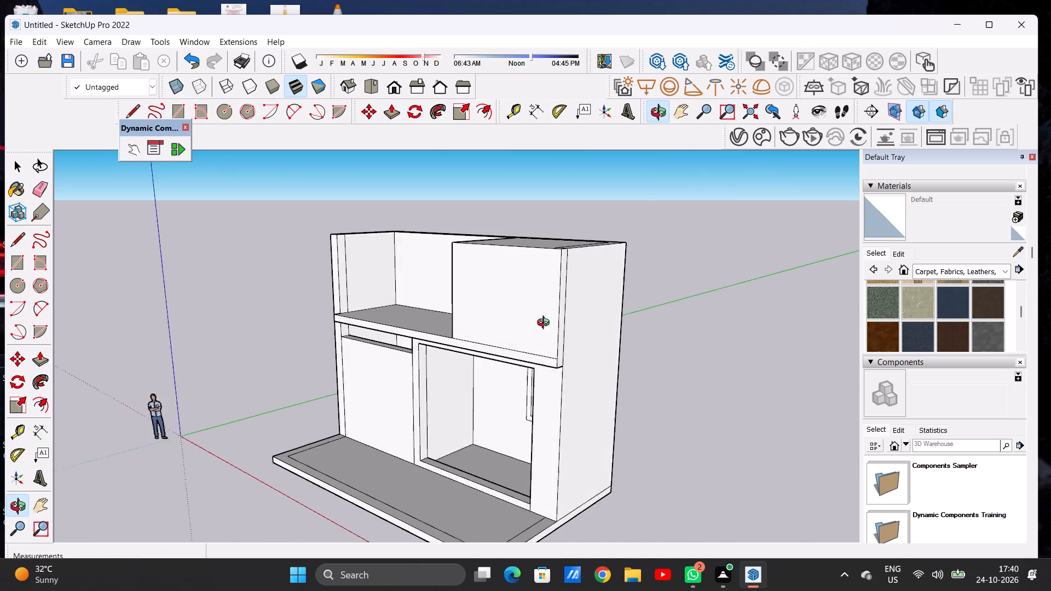
middle_click_drag(546, 324, 679, 326)
scroll(614, 340, "up", 6)
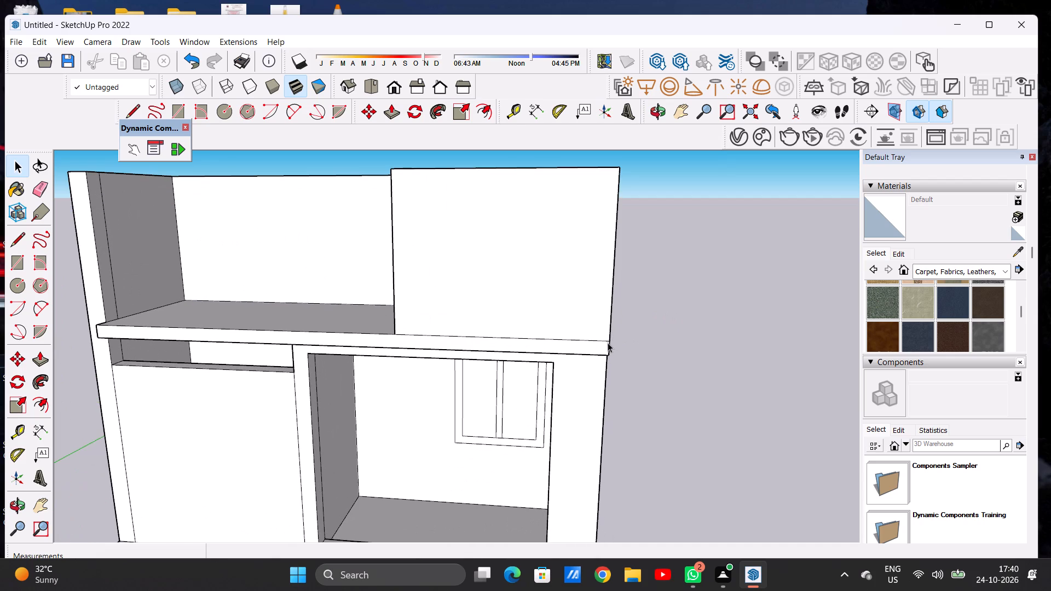
key("l")
scroll(580, 362, "down", 4)
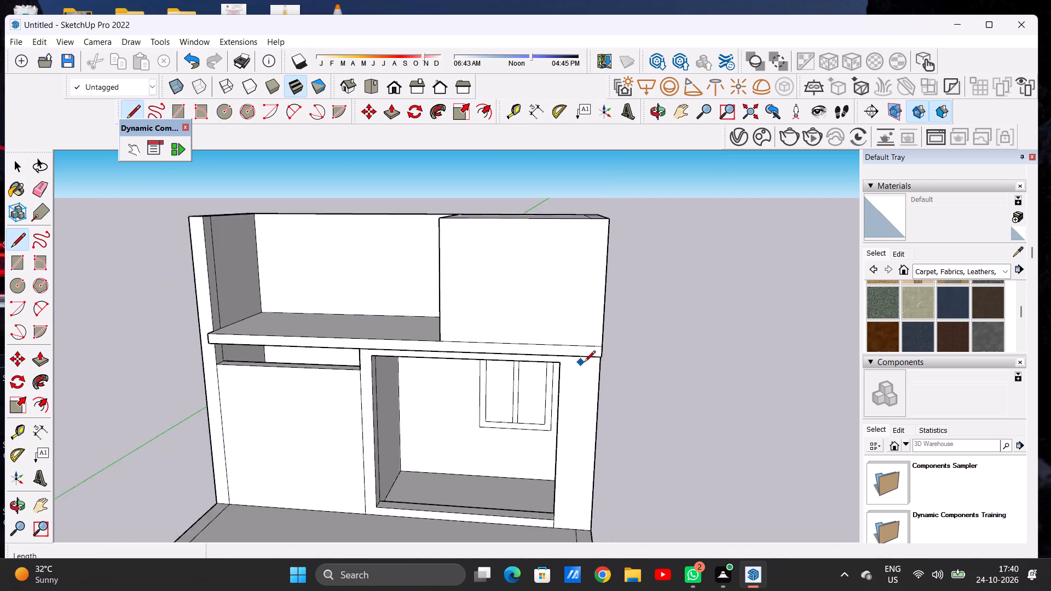
middle_click_drag(581, 354, 582, 325)
middle_click(582, 325)
scroll(590, 217, "up", 4)
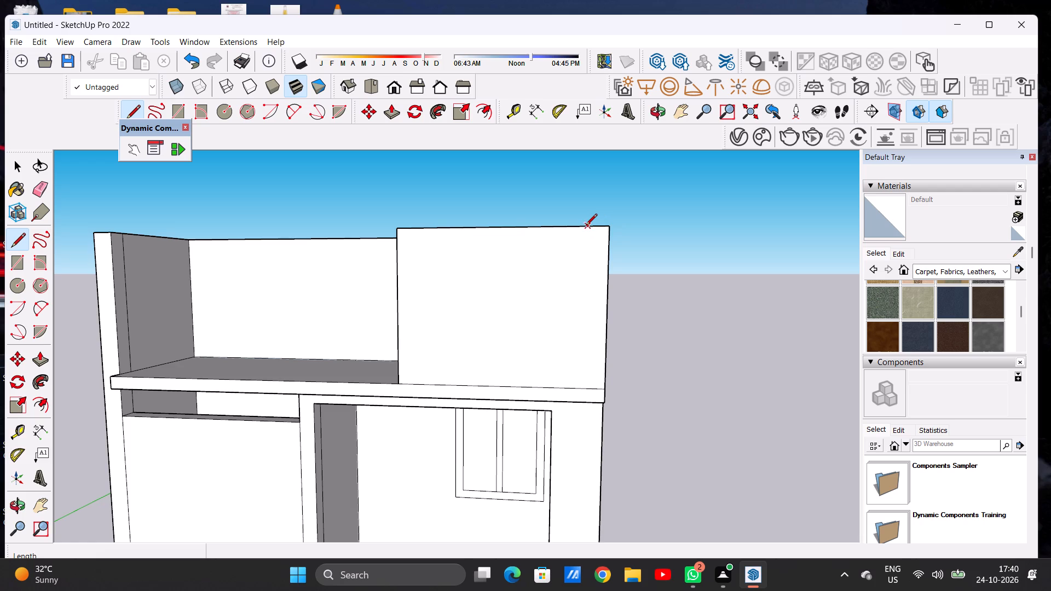
left_click(588, 227)
left_click(586, 387)
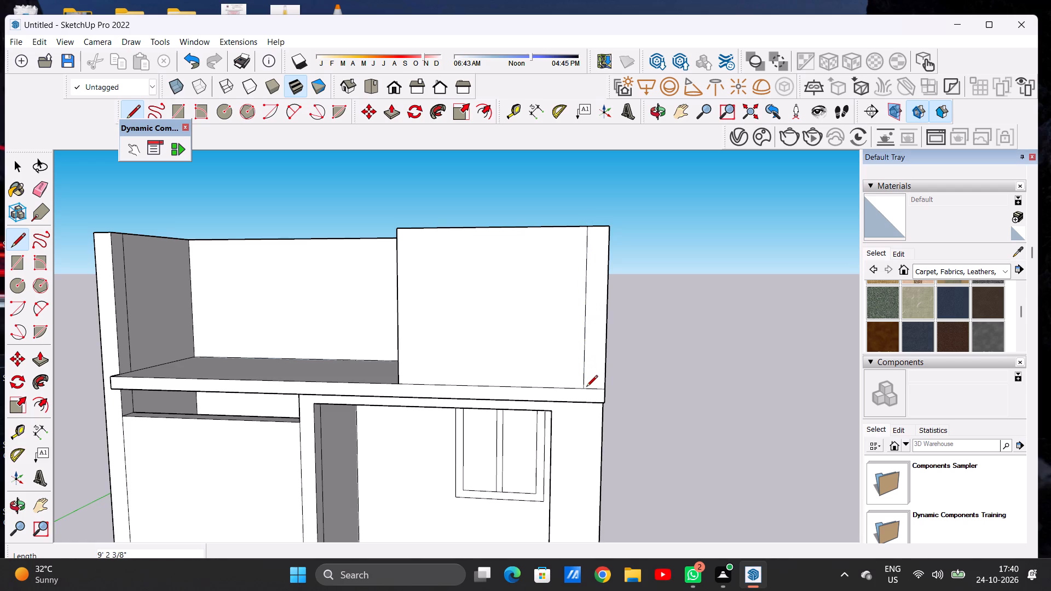
key("space")
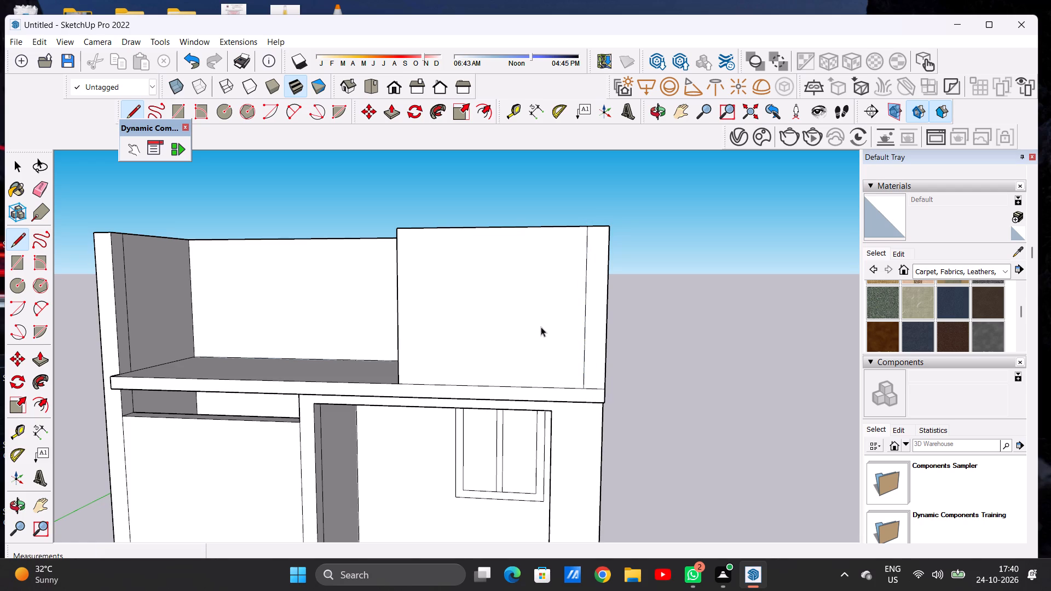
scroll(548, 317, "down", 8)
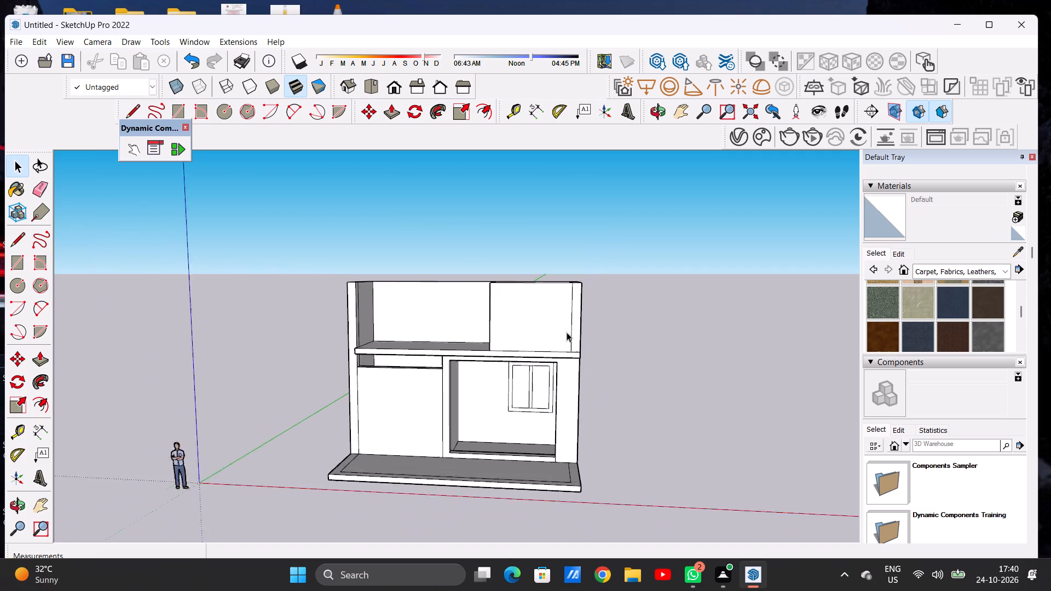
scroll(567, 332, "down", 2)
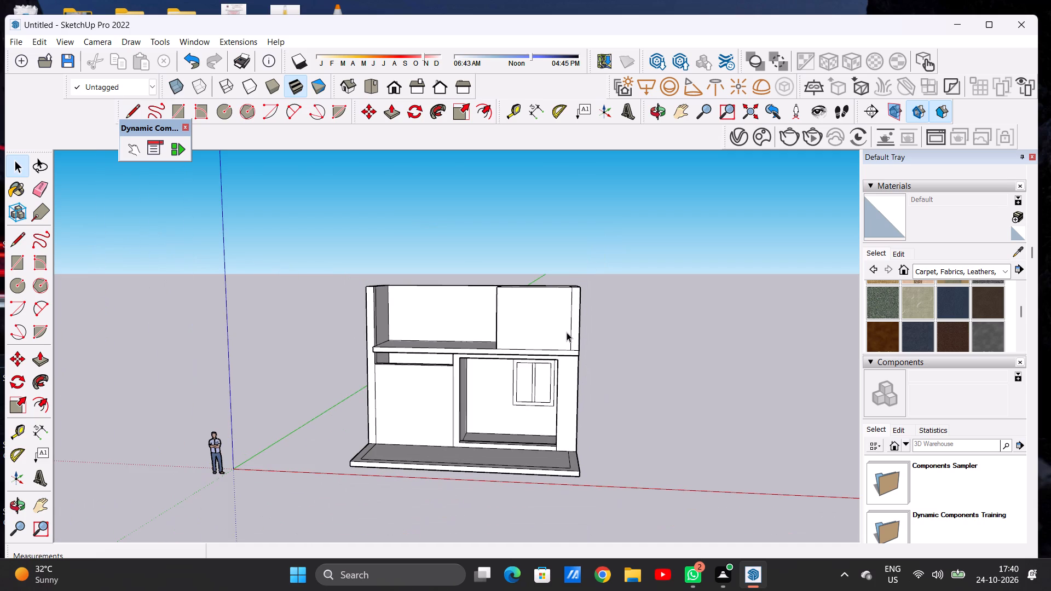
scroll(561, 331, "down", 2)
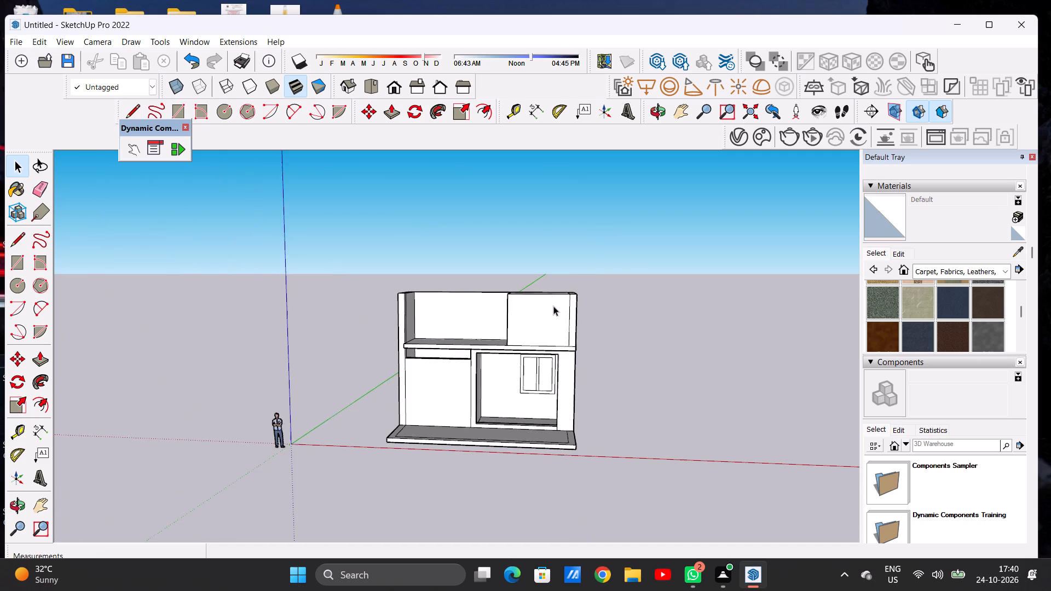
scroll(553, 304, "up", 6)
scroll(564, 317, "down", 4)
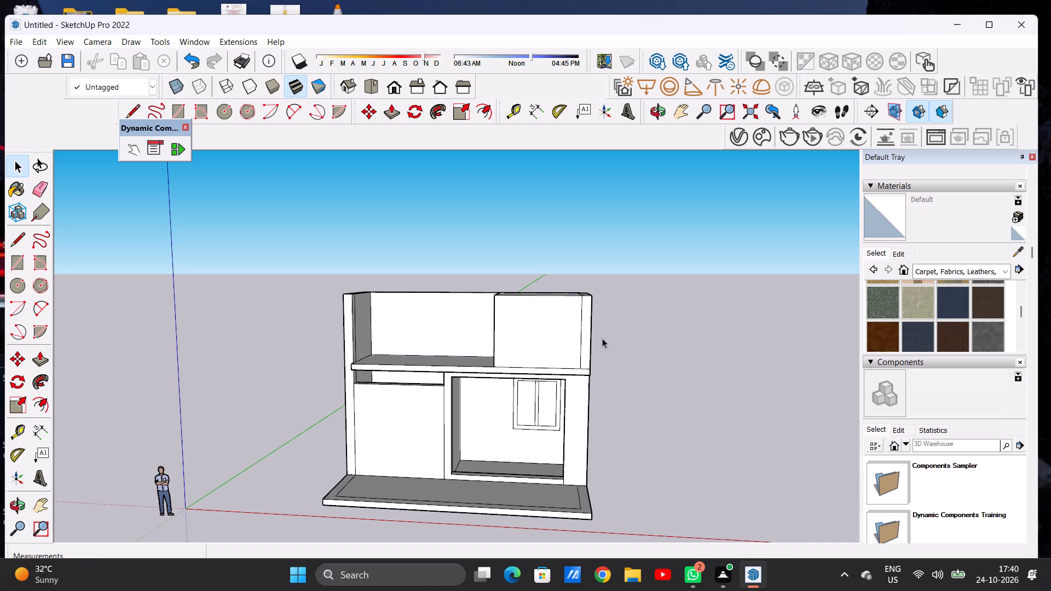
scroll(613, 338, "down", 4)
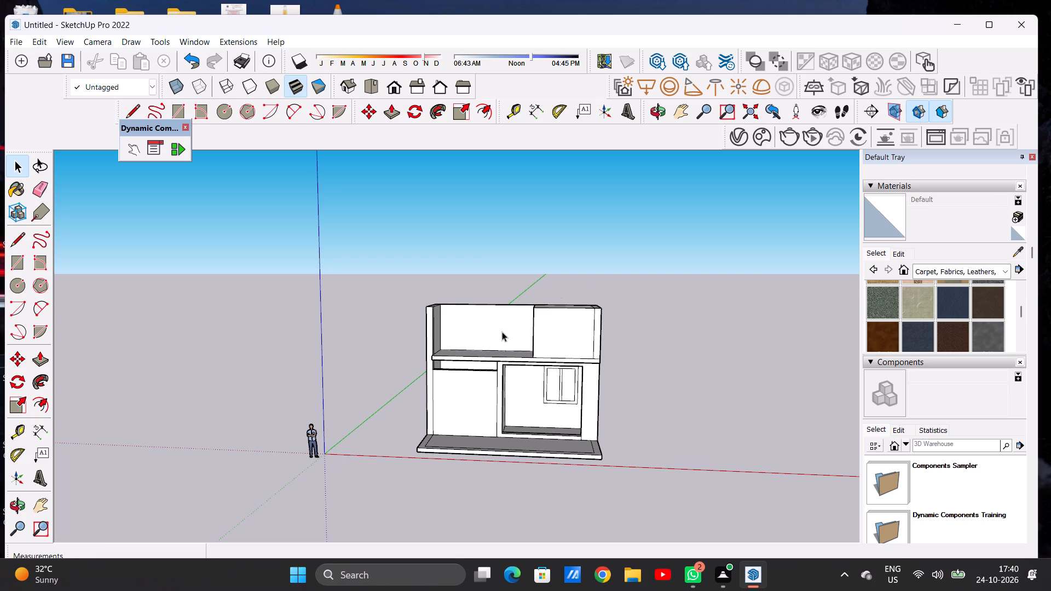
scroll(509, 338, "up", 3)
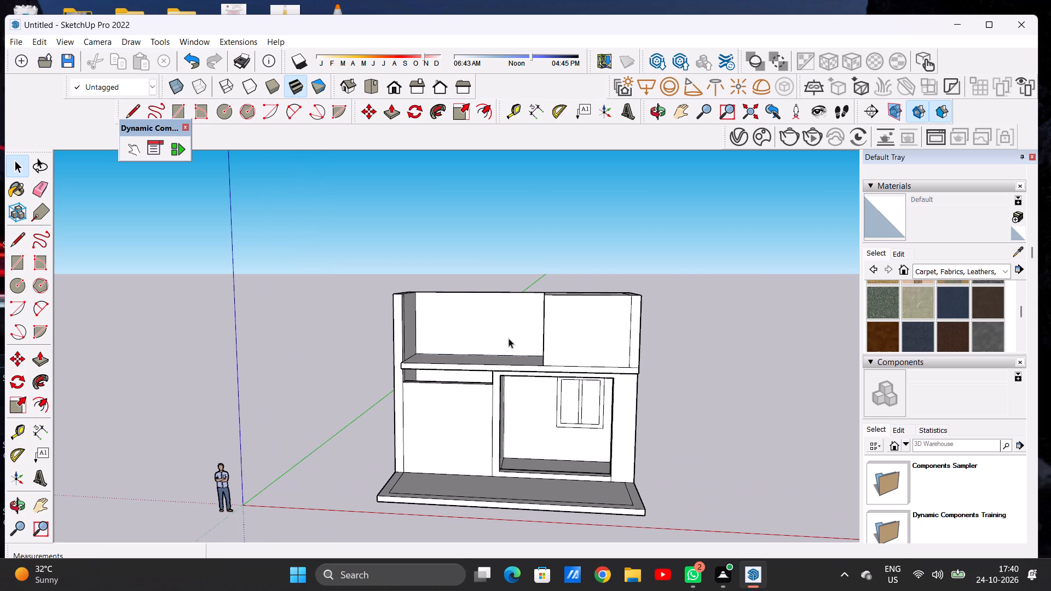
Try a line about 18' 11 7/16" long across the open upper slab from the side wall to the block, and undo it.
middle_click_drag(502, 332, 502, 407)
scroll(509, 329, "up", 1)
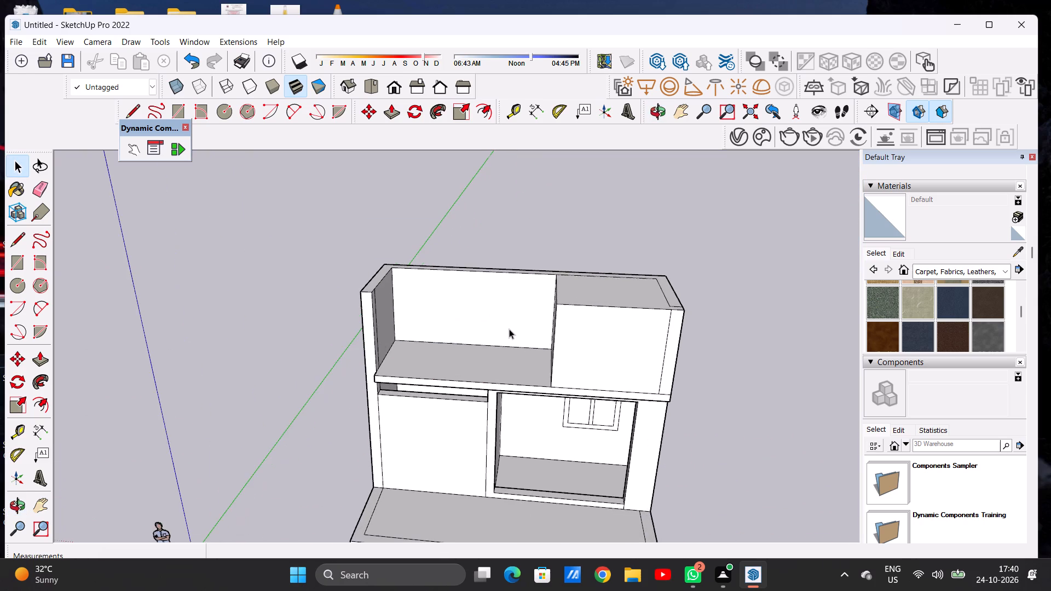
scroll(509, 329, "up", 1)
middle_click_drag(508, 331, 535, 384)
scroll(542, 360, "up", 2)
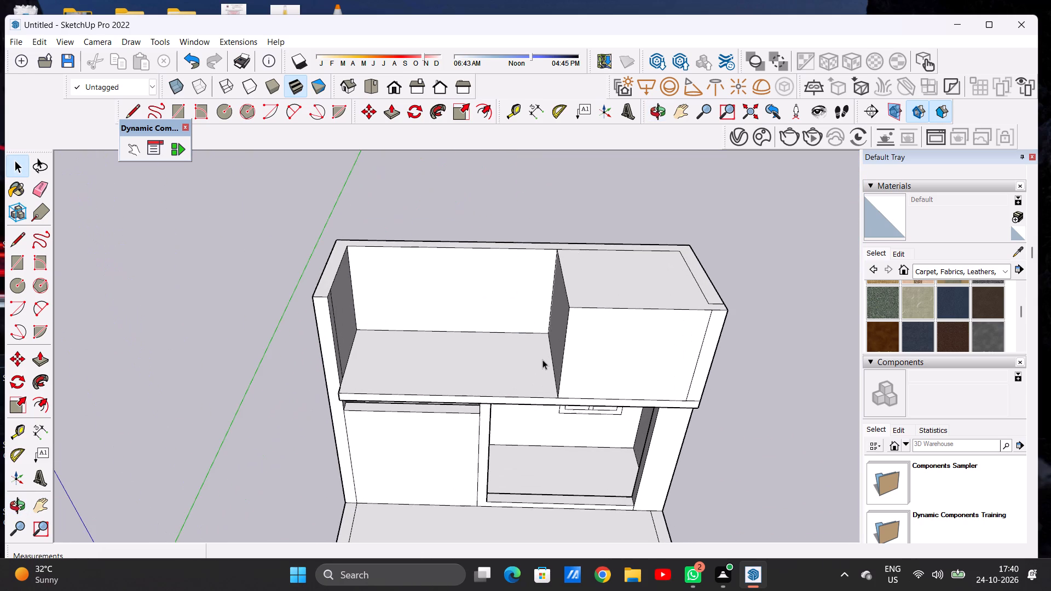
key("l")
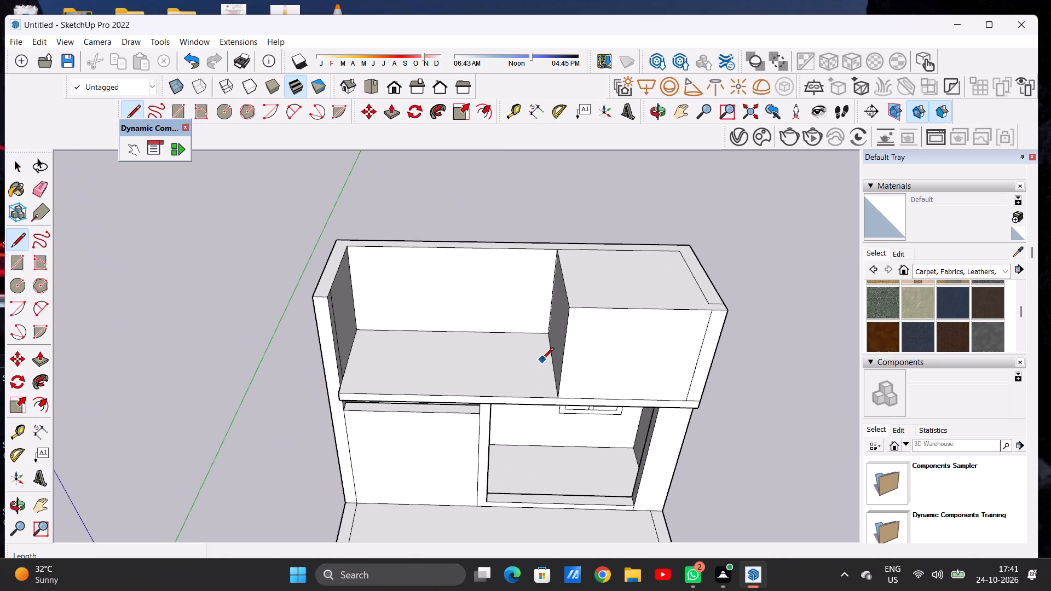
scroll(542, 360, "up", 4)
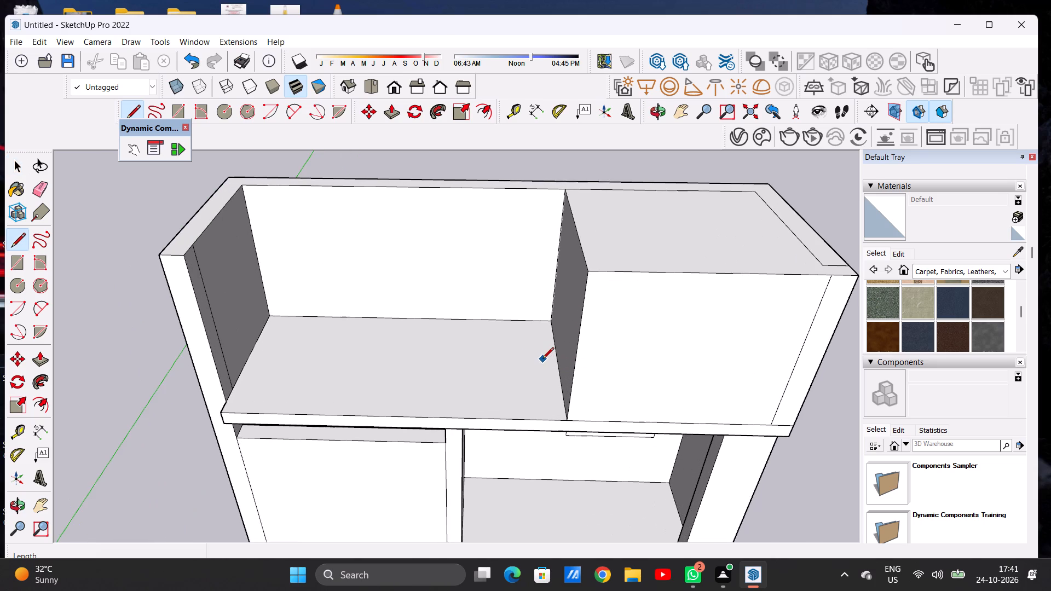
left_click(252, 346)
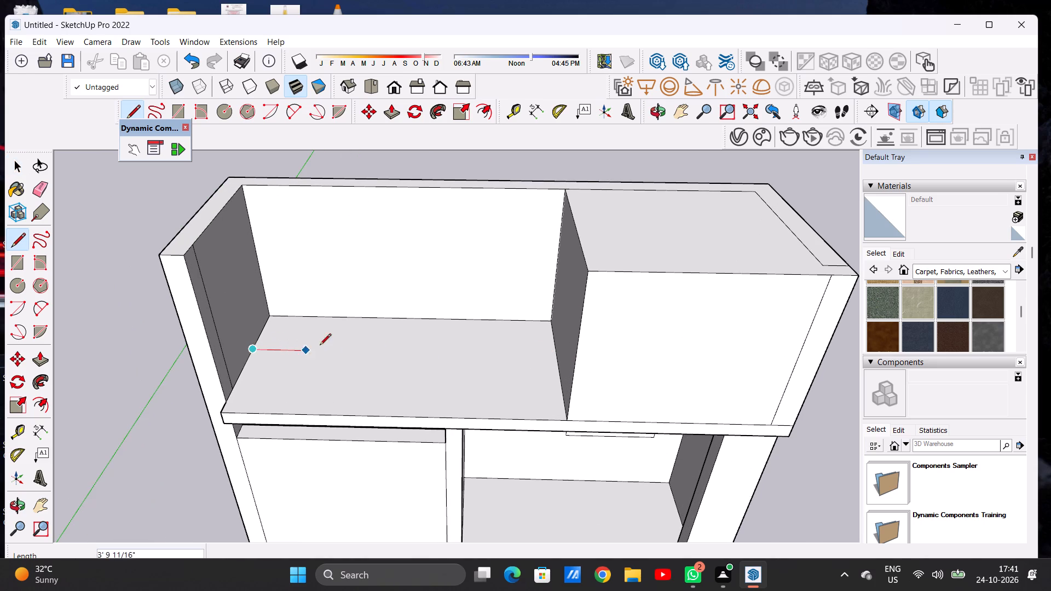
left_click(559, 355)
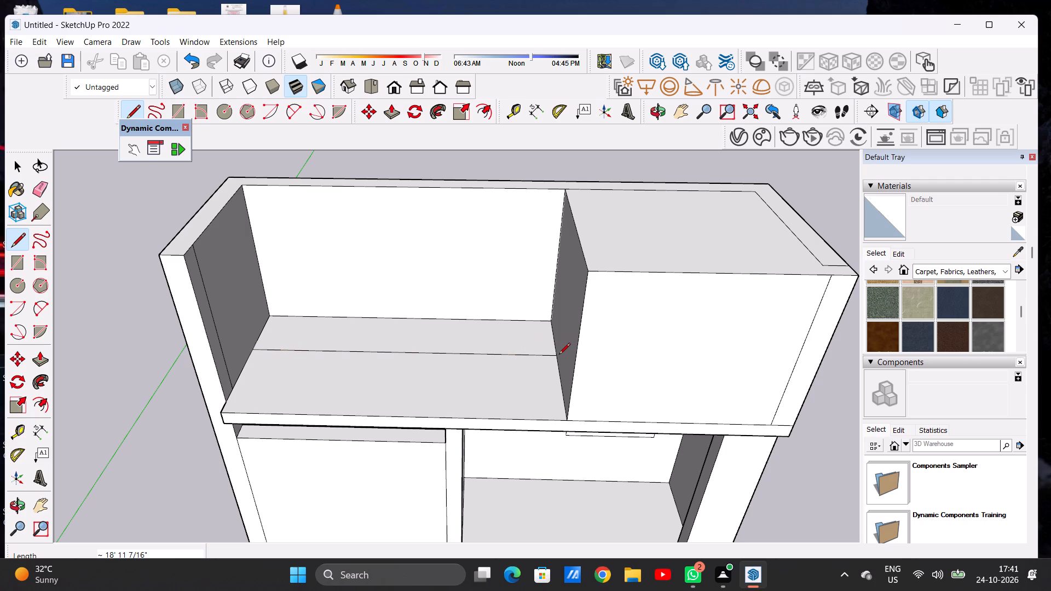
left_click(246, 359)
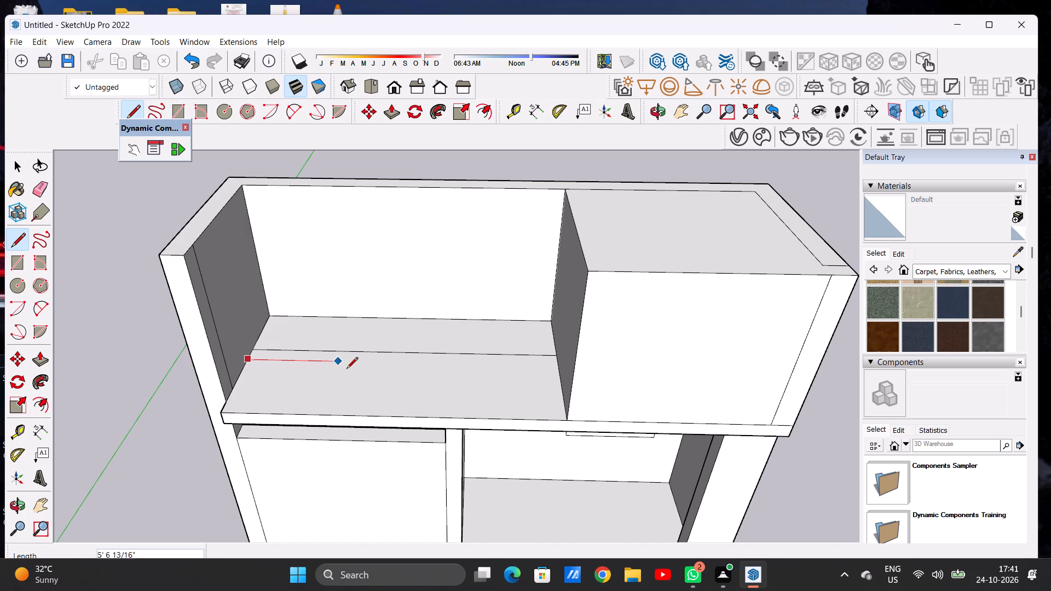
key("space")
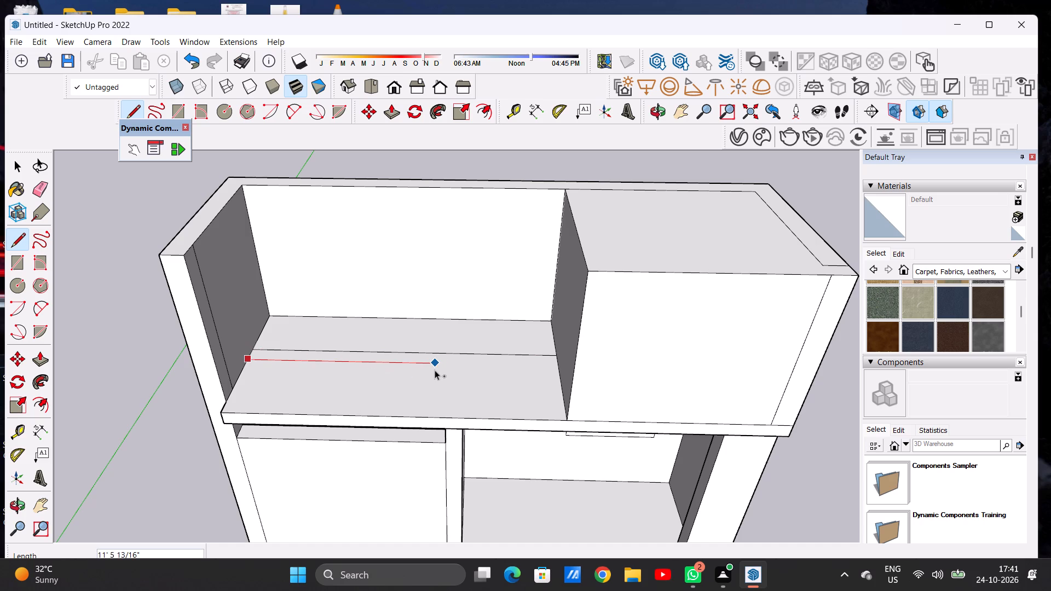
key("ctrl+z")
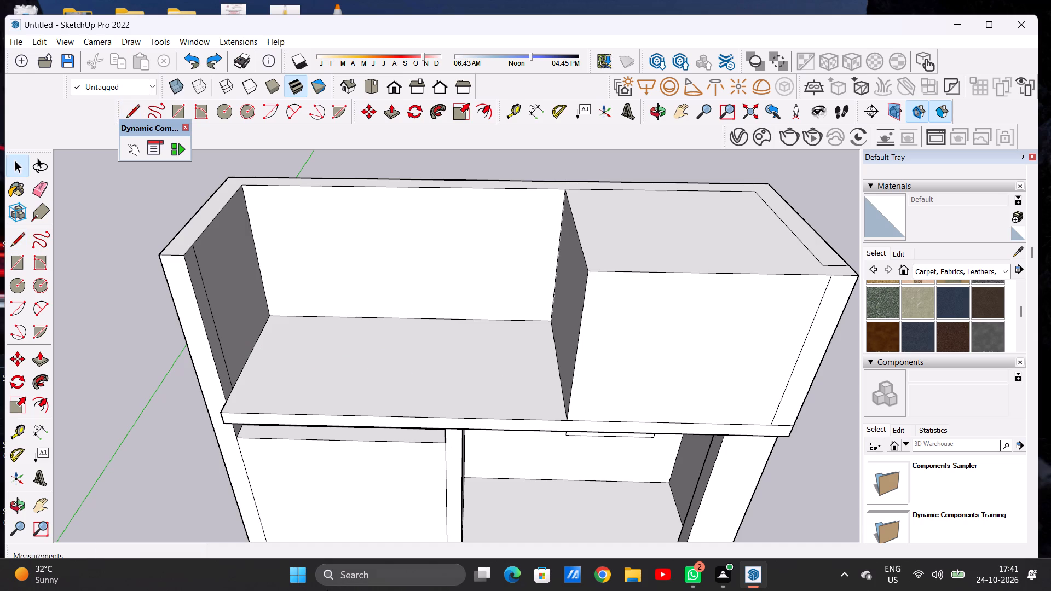
Push/Pull the inner face of the upper-storey back wall forward about 5' 8 15/16" over the open slab.
key("p")
scroll(384, 399, "down", 5)
middle_click_drag(455, 381, 381, 334)
scroll(449, 299, "up", 4)
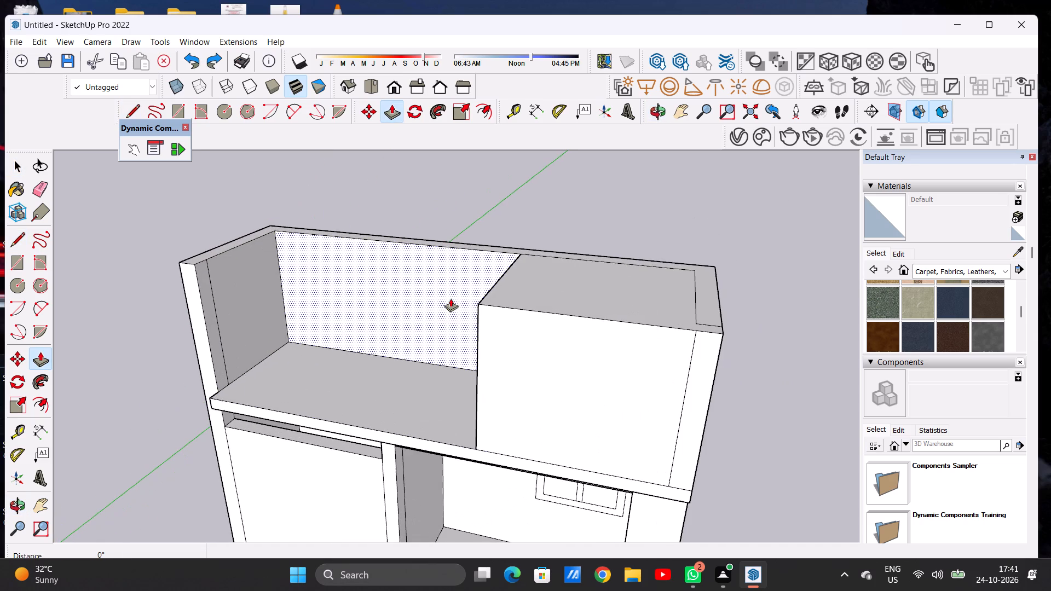
left_click(451, 298)
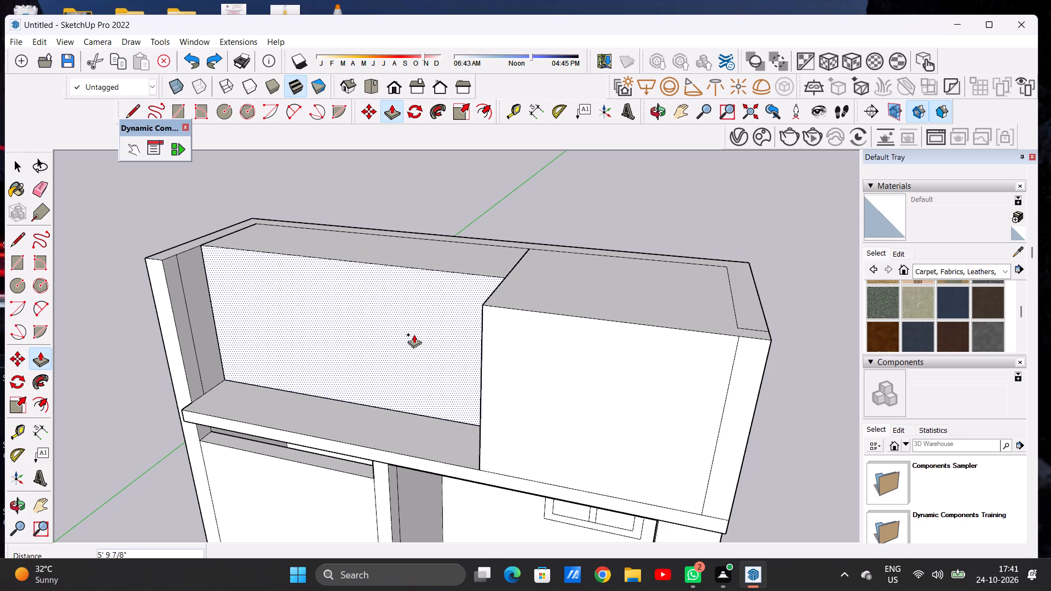
left_click(416, 332)
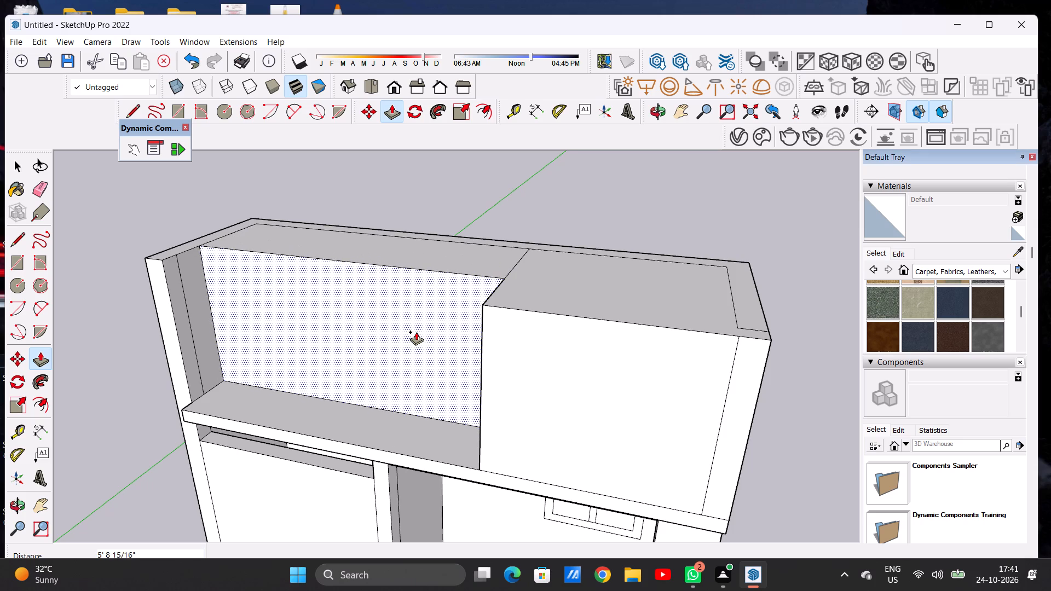
scroll(424, 335, "down", 5)
key("space")
Draw a vertical line about 9' 2 3/8" long down the recessed upper wall's front face, dividing it near the middle.
scroll(406, 343, "down", 8)
middle_click_drag(334, 350, 430, 327)
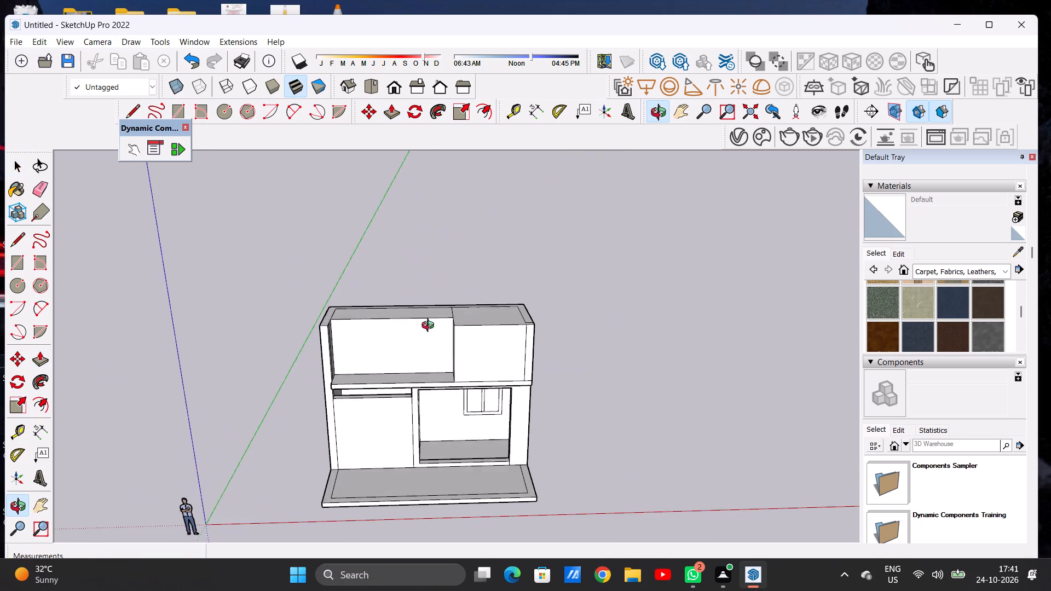
middle_click_drag(430, 327, 426, 300)
scroll(405, 347, "up", 3)
key("l")
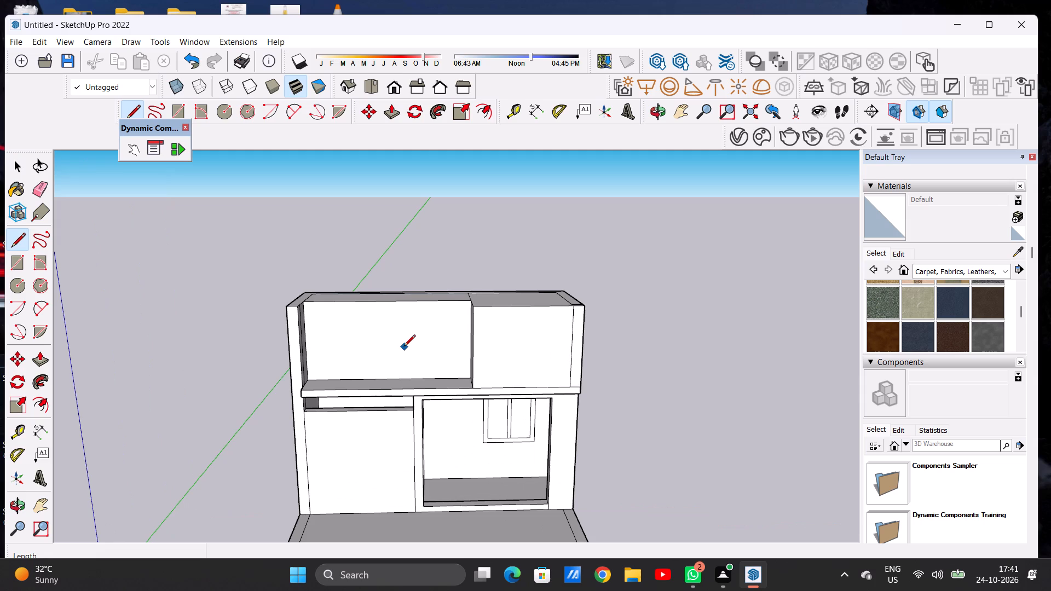
left_click(392, 305)
key("space")
type("L")
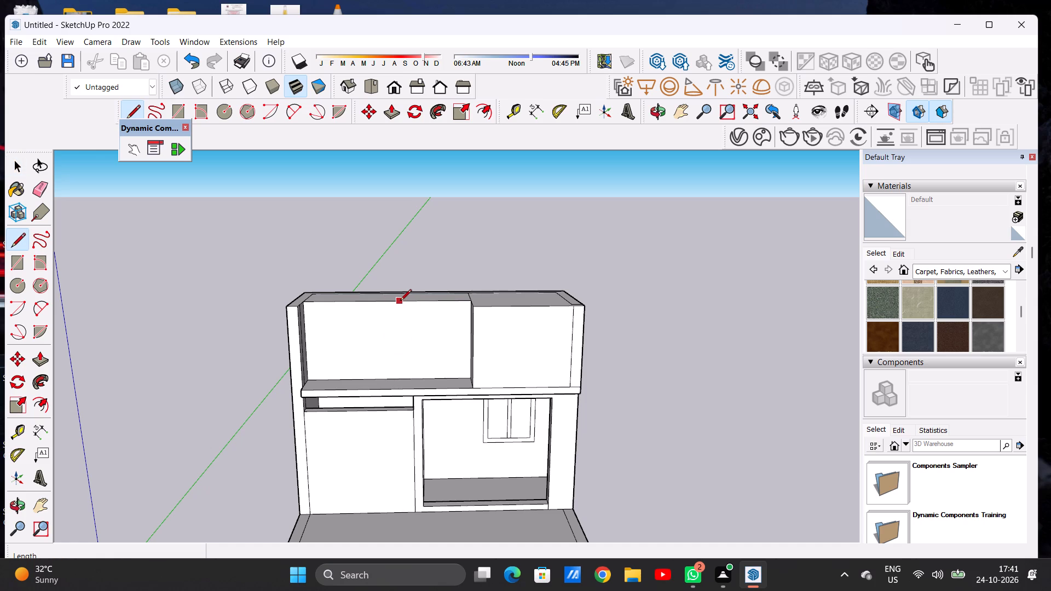
left_click(400, 302)
left_click(401, 378)
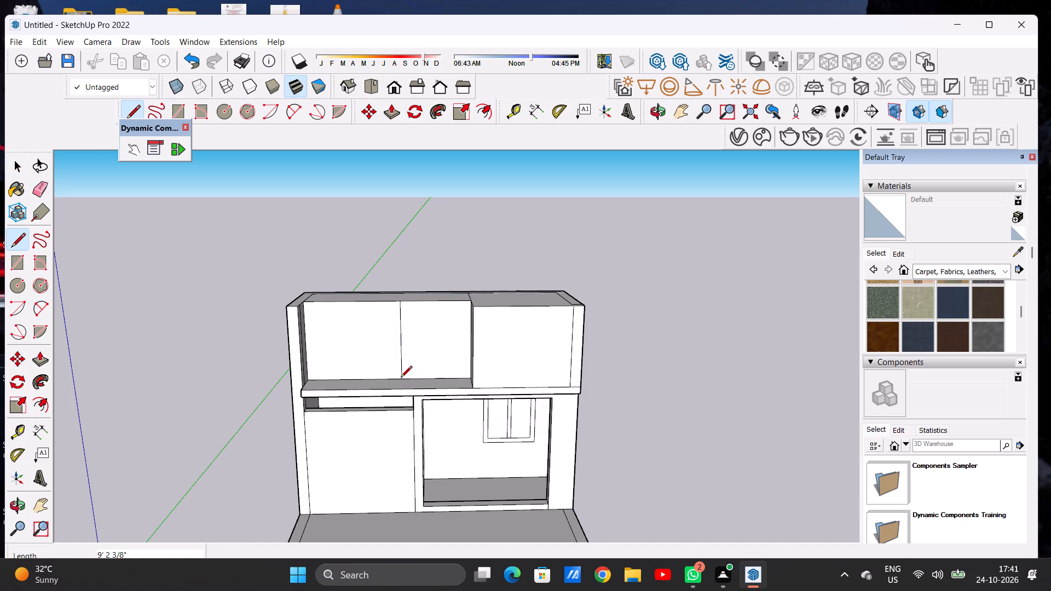
key("space")
Push/Pull the recessed wall section beside the block forward about 2' 5 1/2", and again until flush with the block's front face.
scroll(406, 435, "down", 5)
scroll(408, 360, "down", 1)
scroll(408, 360, "up", 6)
middle_click_drag(356, 387, 442, 387)
scroll(442, 387, "up", 3)
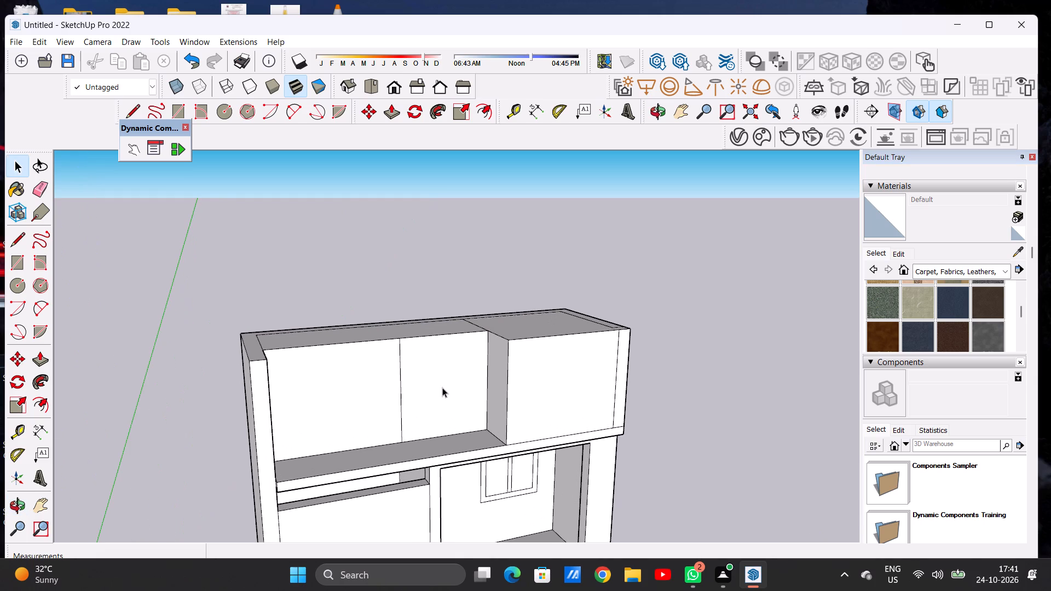
key("p")
left_click(441, 383)
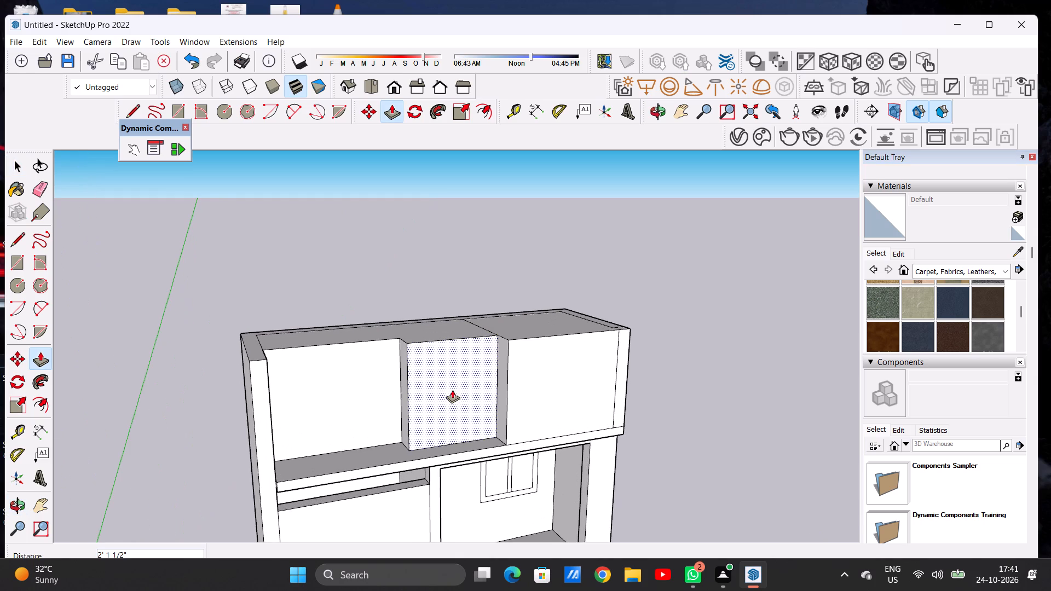
left_click(452, 390)
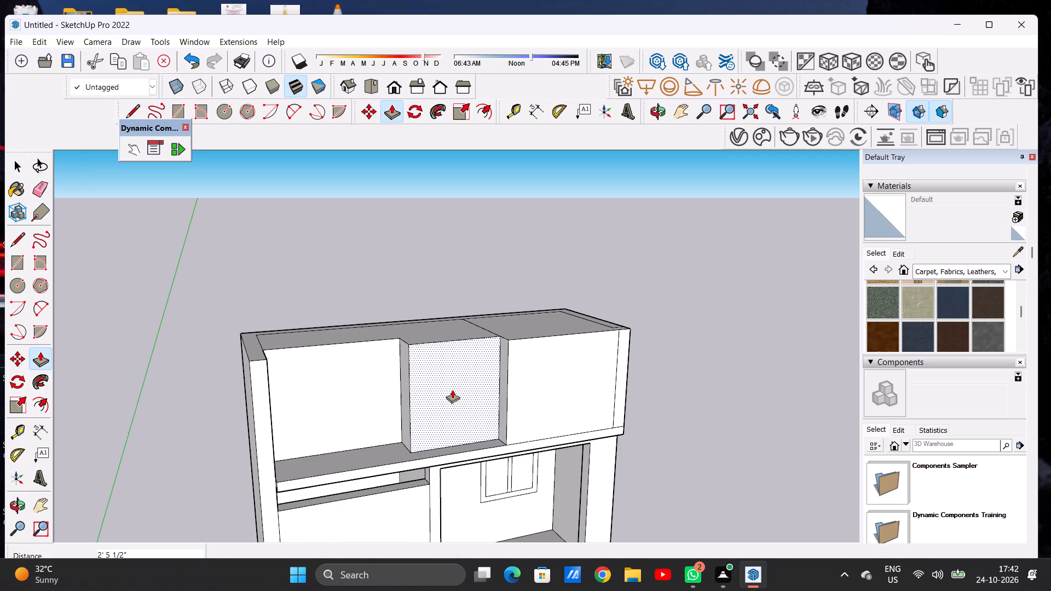
scroll(427, 407, "up", 6)
left_click(439, 406)
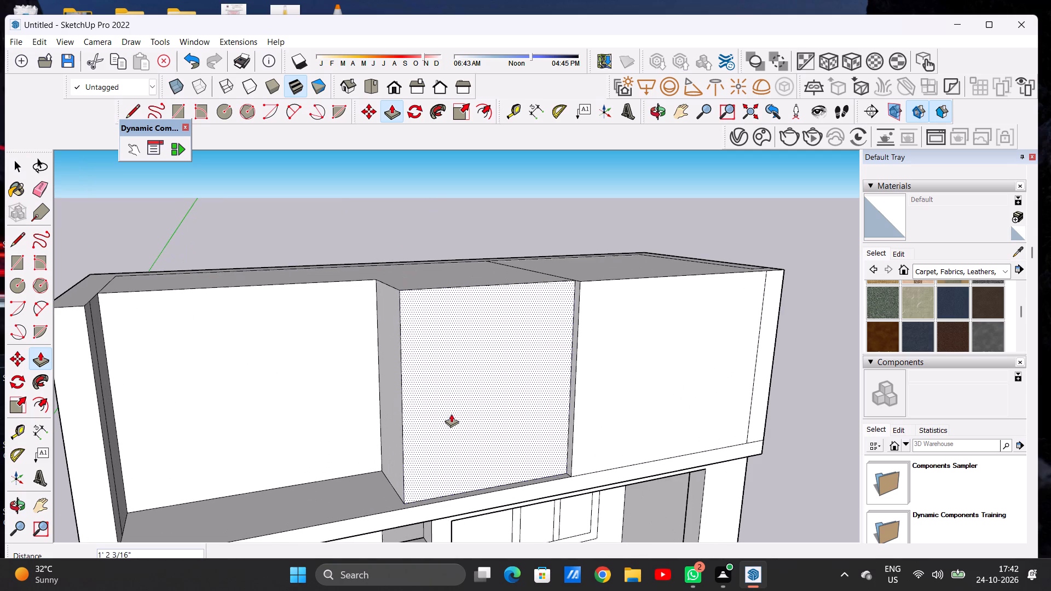
left_click(581, 279)
key("space")
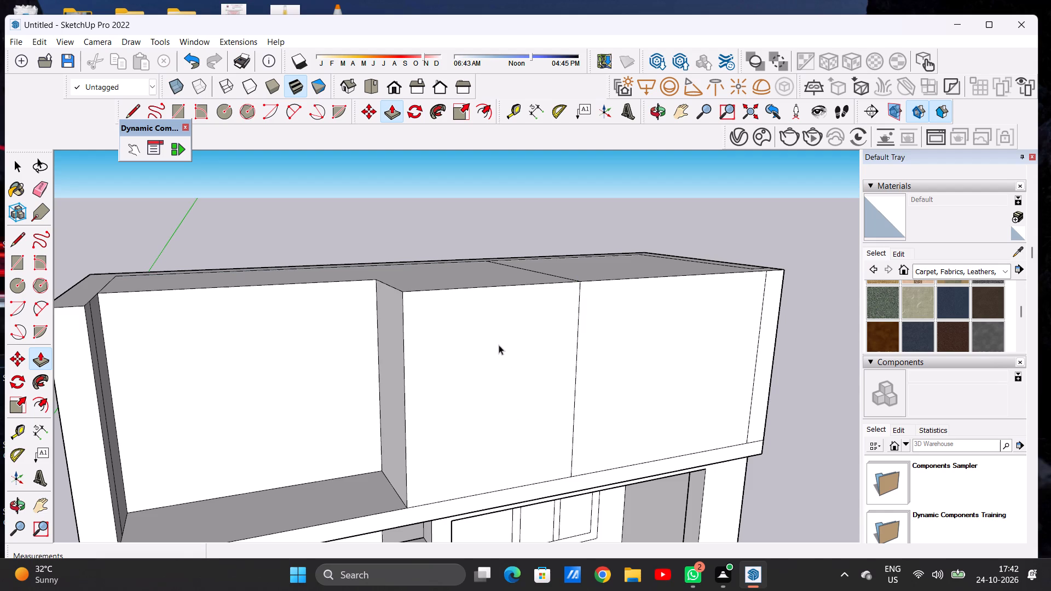
Draw a rectangle about 6' 3 13/16" by 5' 6 1/16" on the front face of the pulled-out wall section.
scroll(458, 336, "down", 8)
middle_click_drag(501, 347, 384, 313)
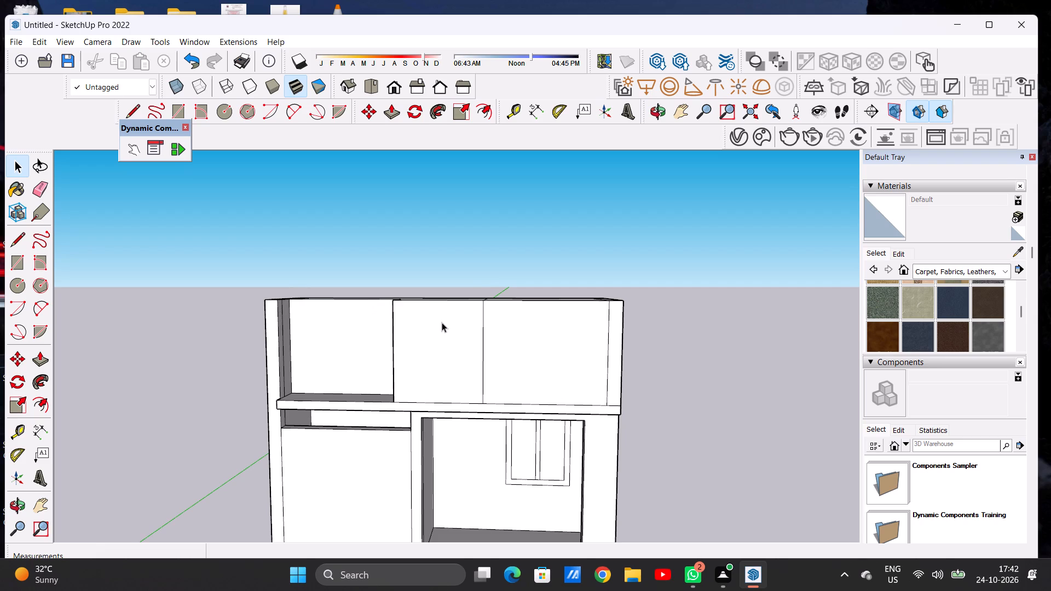
scroll(459, 385, "down", 4)
scroll(461, 386, "up", 1)
scroll(464, 389, "down", 1)
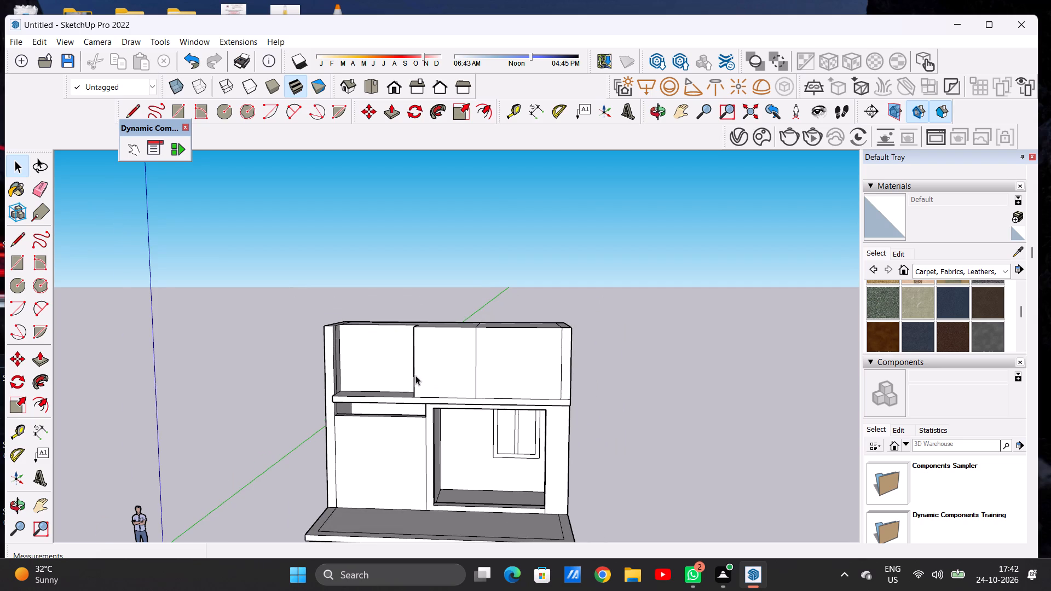
scroll(429, 368, "up", 6)
middle_click_drag(441, 370, 441, 346)
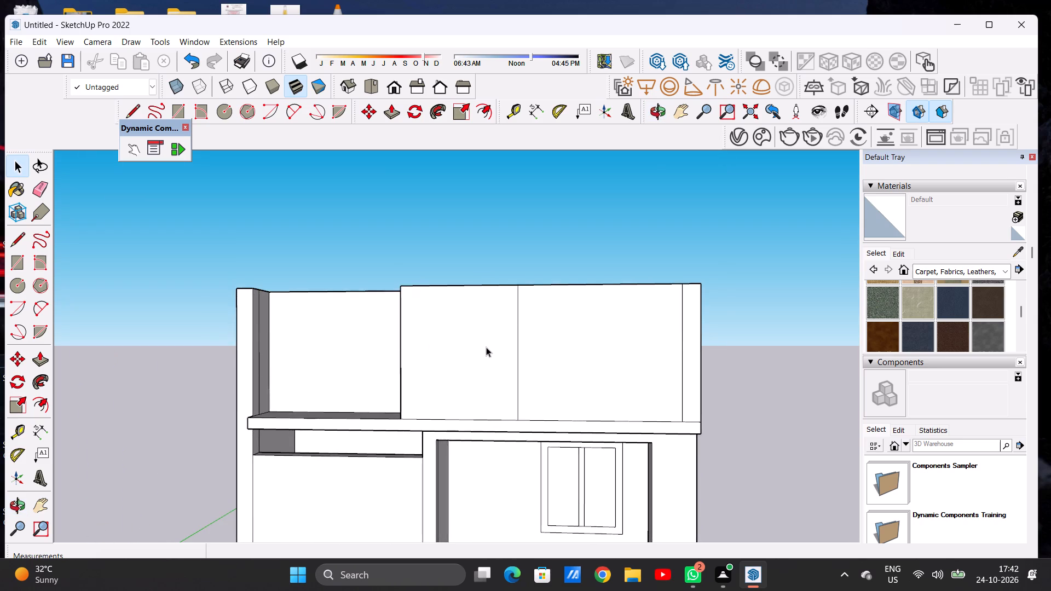
scroll(486, 347, "up", 1)
key("r")
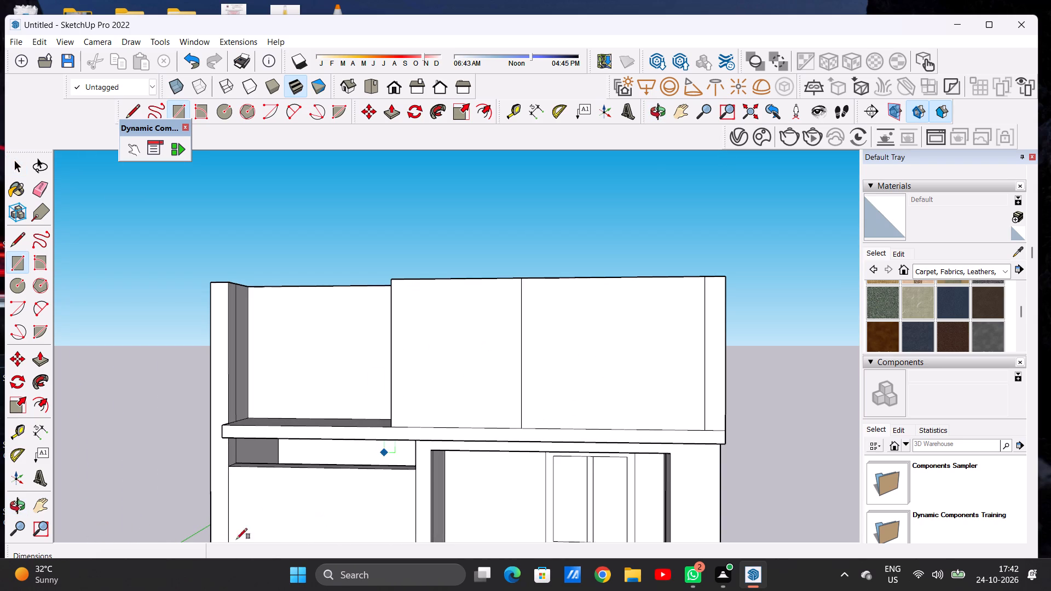
scroll(469, 335, "up", 3)
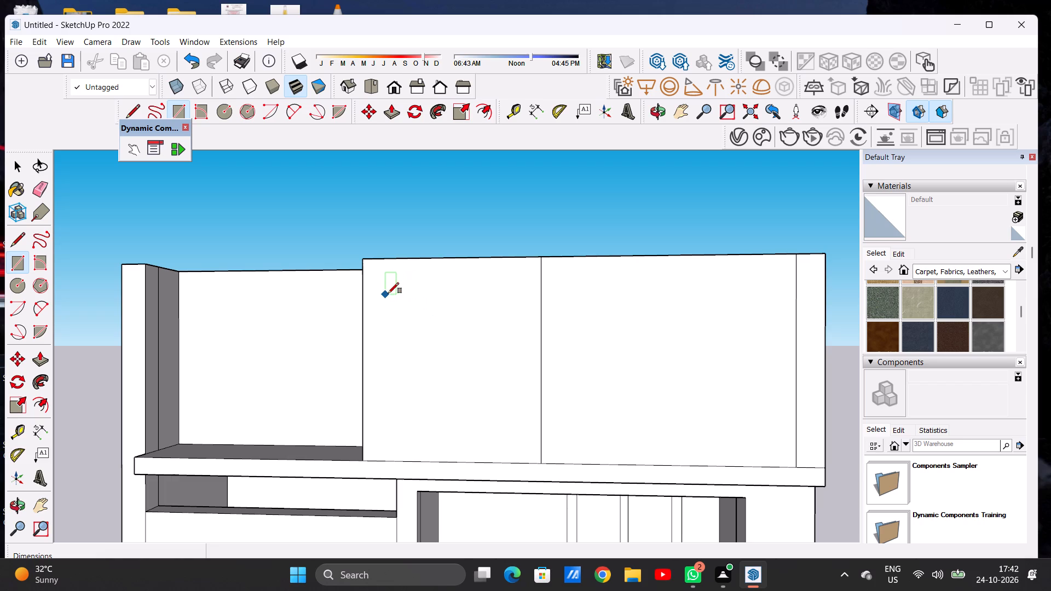
left_click(389, 292)
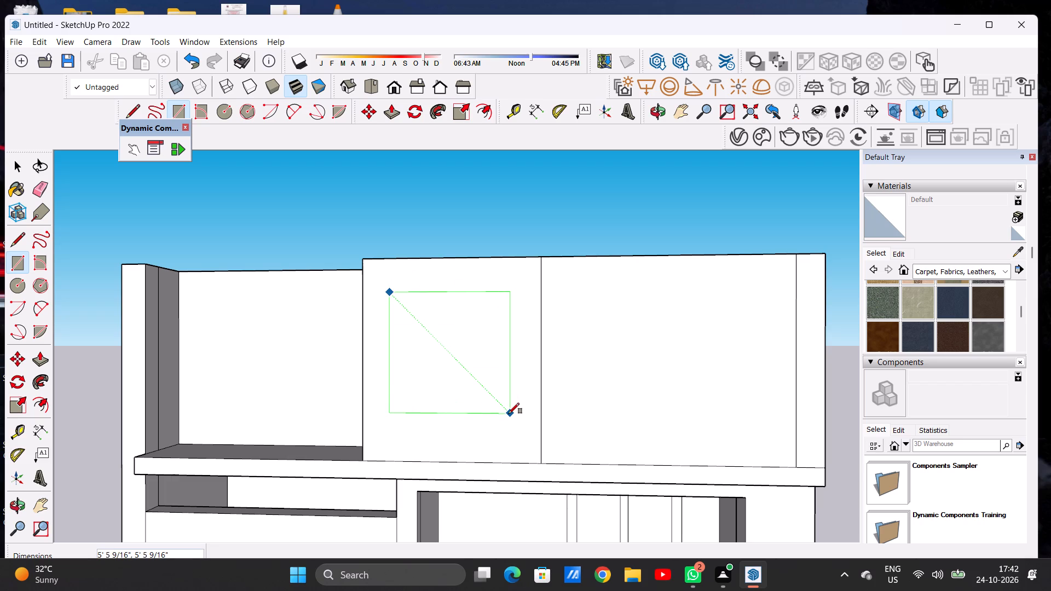
key("space")
type("R")
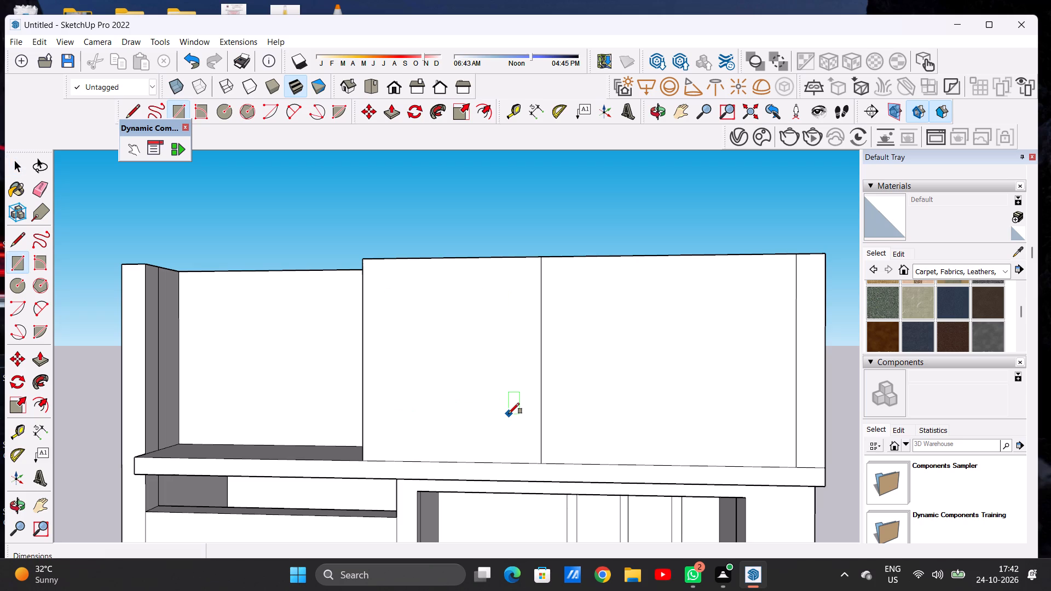
left_click(389, 297)
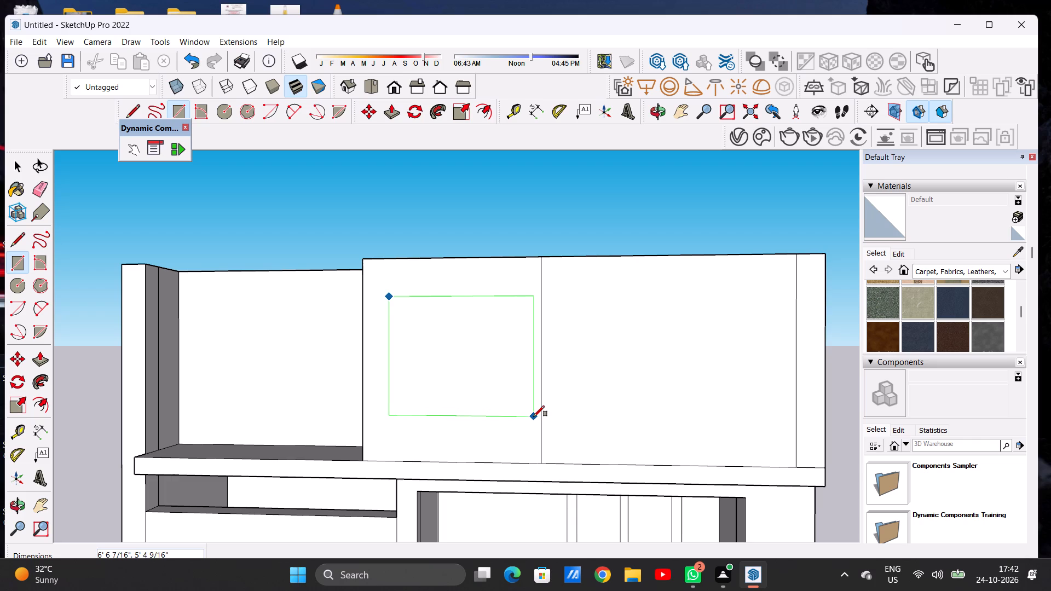
left_click(529, 419)
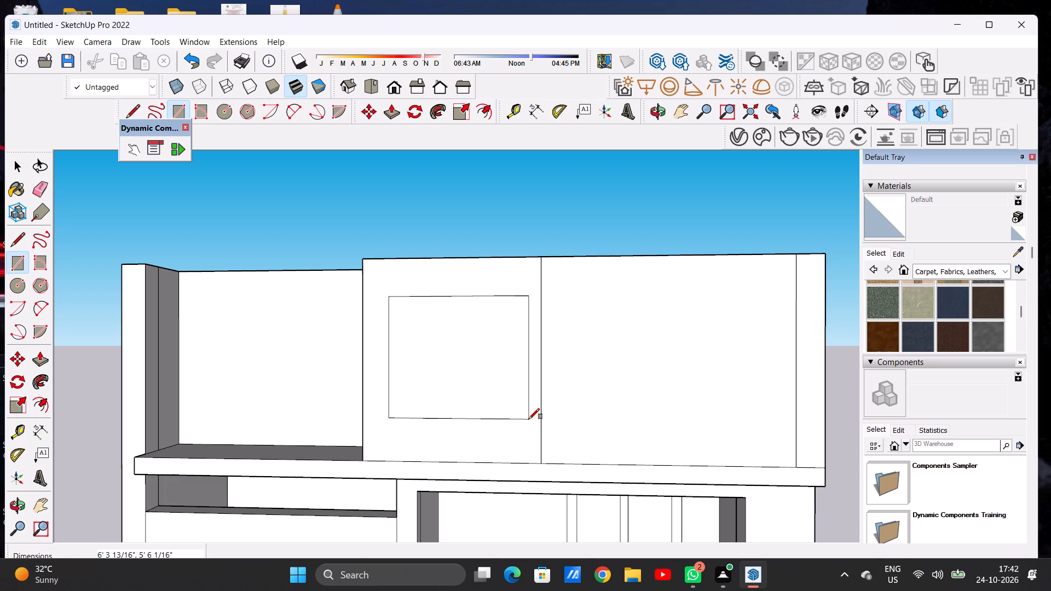
key("space")
Offset the edges of the upper-storey rectangle inward about 7" to form a frame.
type("OF")
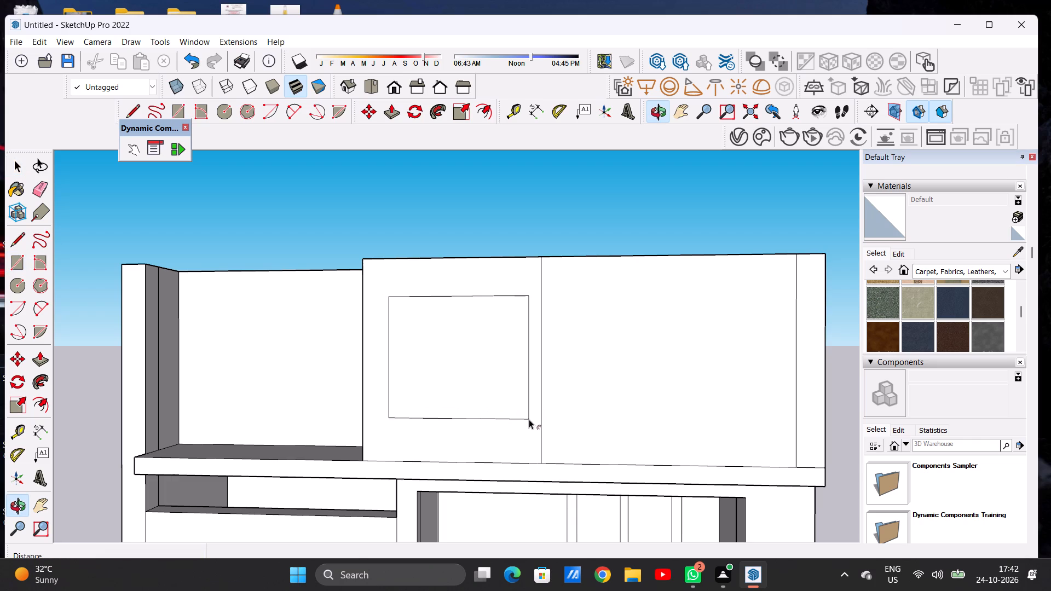
left_click(435, 311)
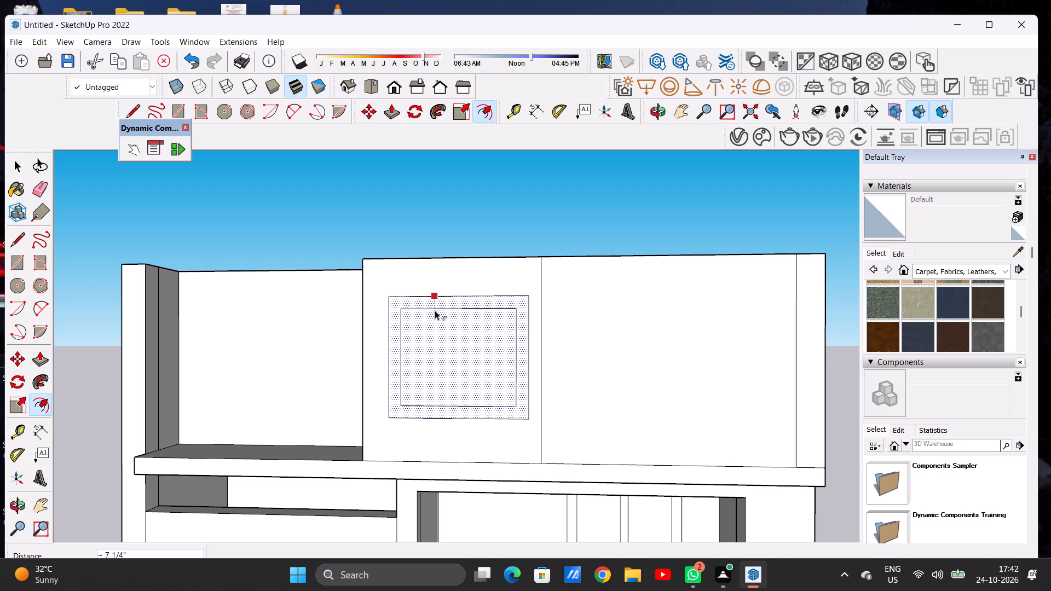
left_click(436, 308)
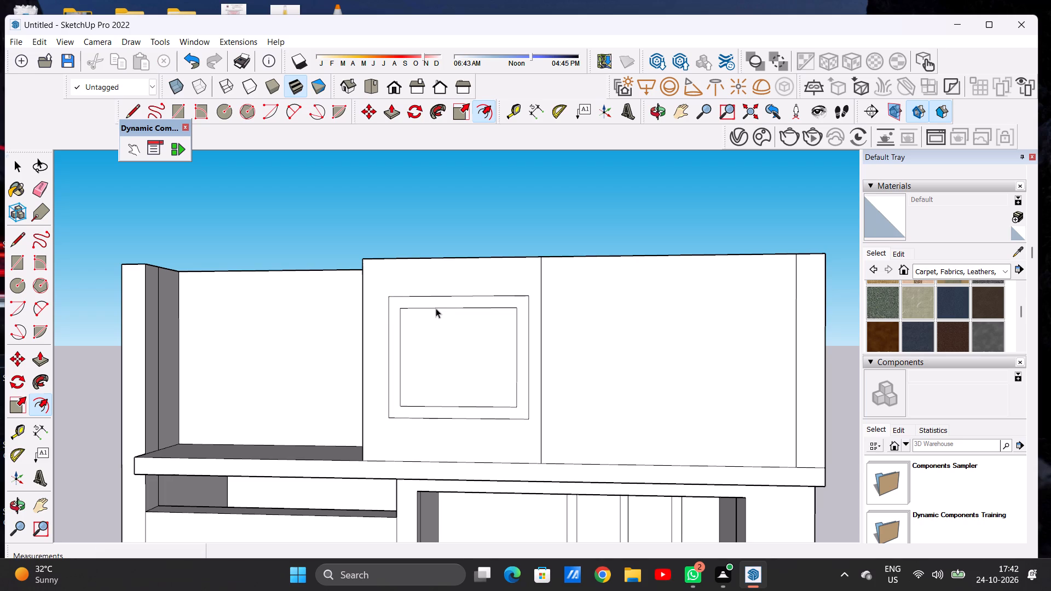
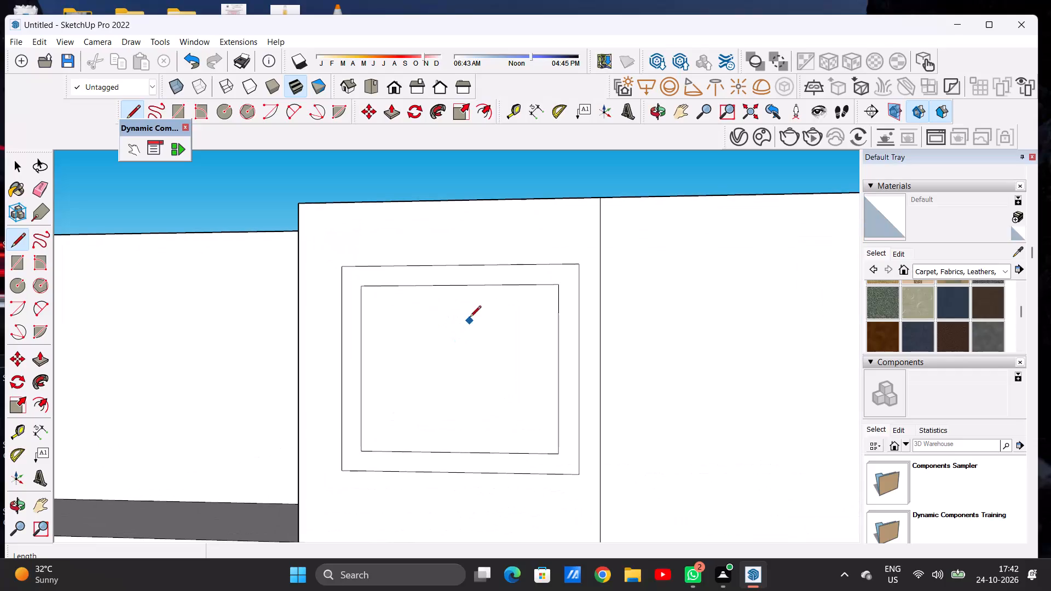
Draw two parallel vertical lines about 4' 5" long near the middle of the upper window's inner rectangle to form a mullion.
left_click(449, 287)
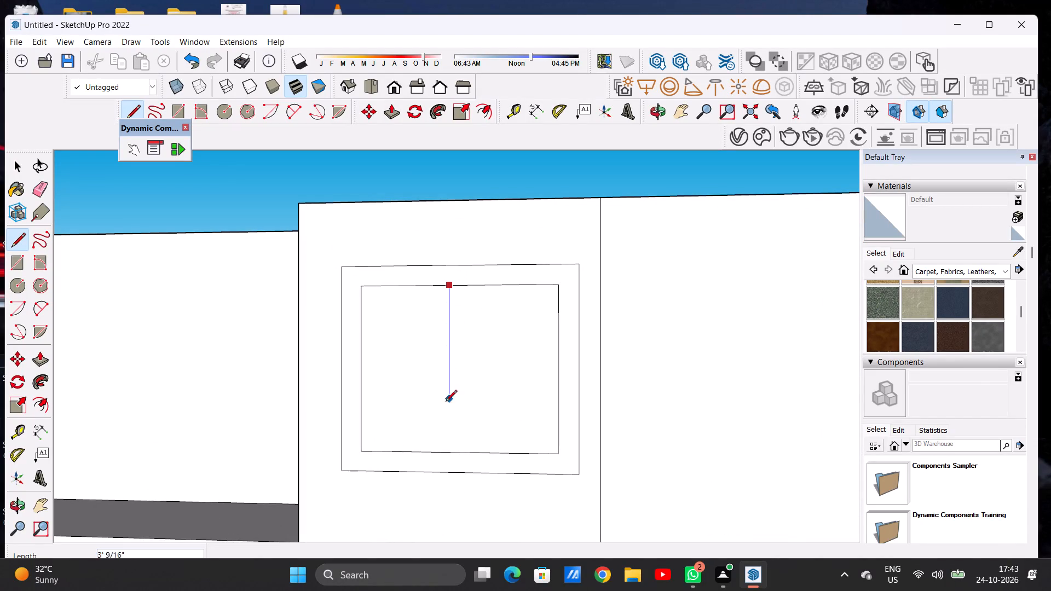
left_click(446, 454)
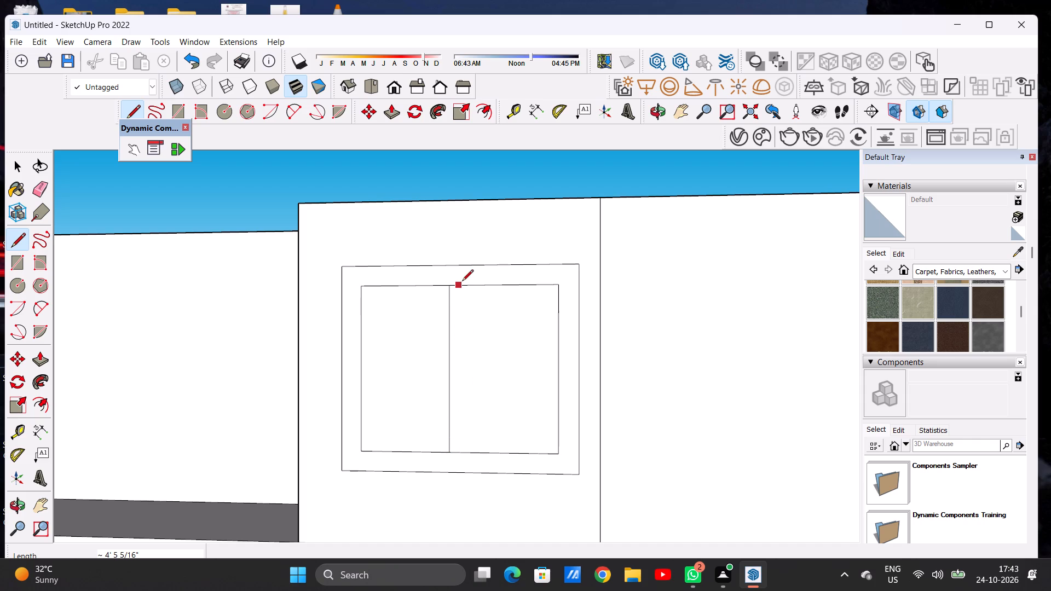
left_click(466, 284)
left_click(467, 449)
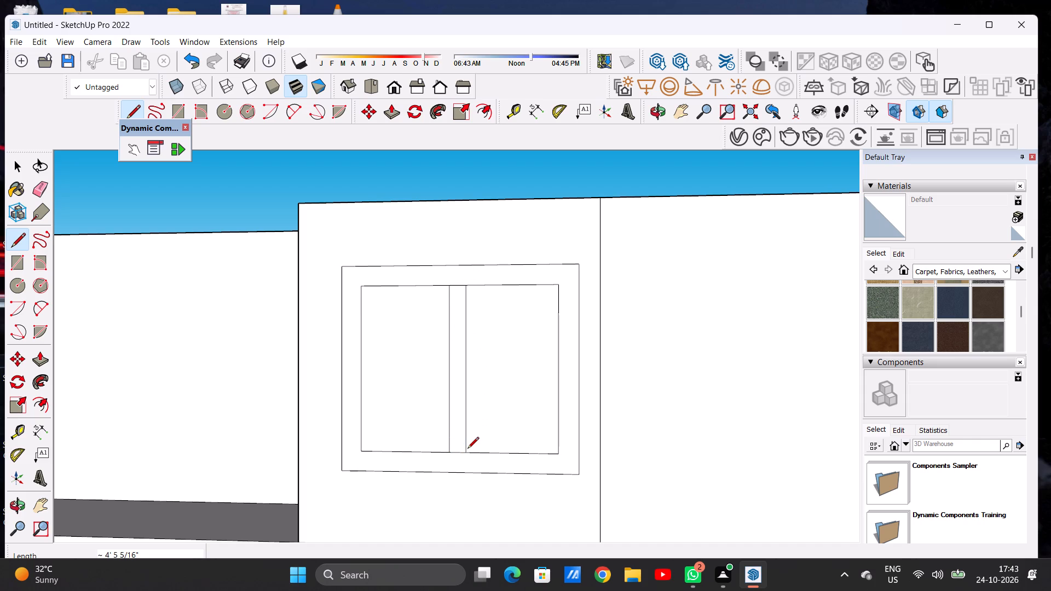
key("space")
Push/Pull the narrow front face of the side wall beside the open upper recess forward until flush with the projecting slab's front edge.
scroll(438, 355, "down", 7)
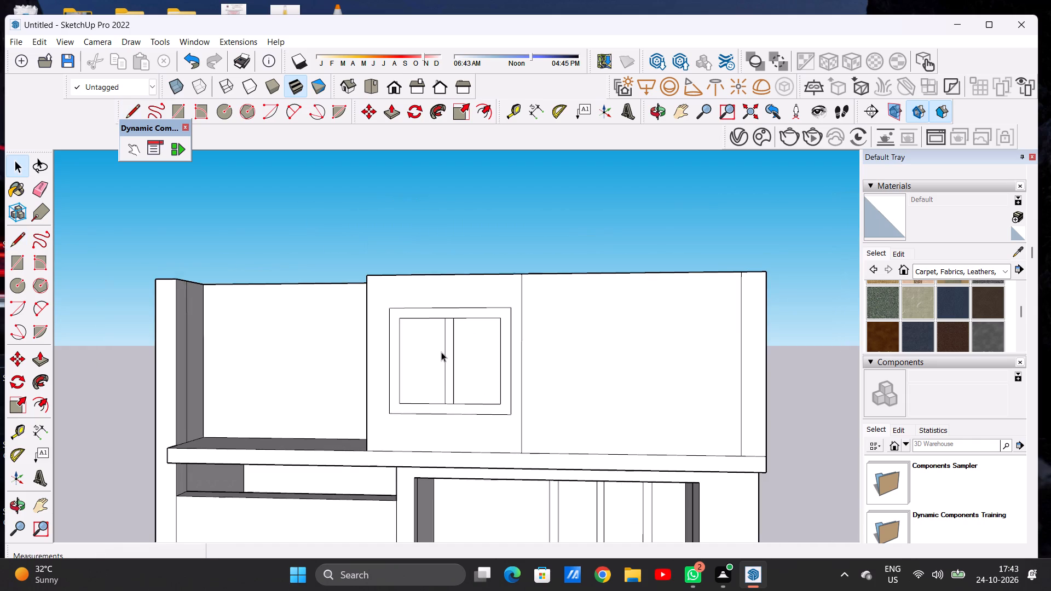
middle_click_drag(438, 376, 449, 382)
scroll(415, 403, "down", 5)
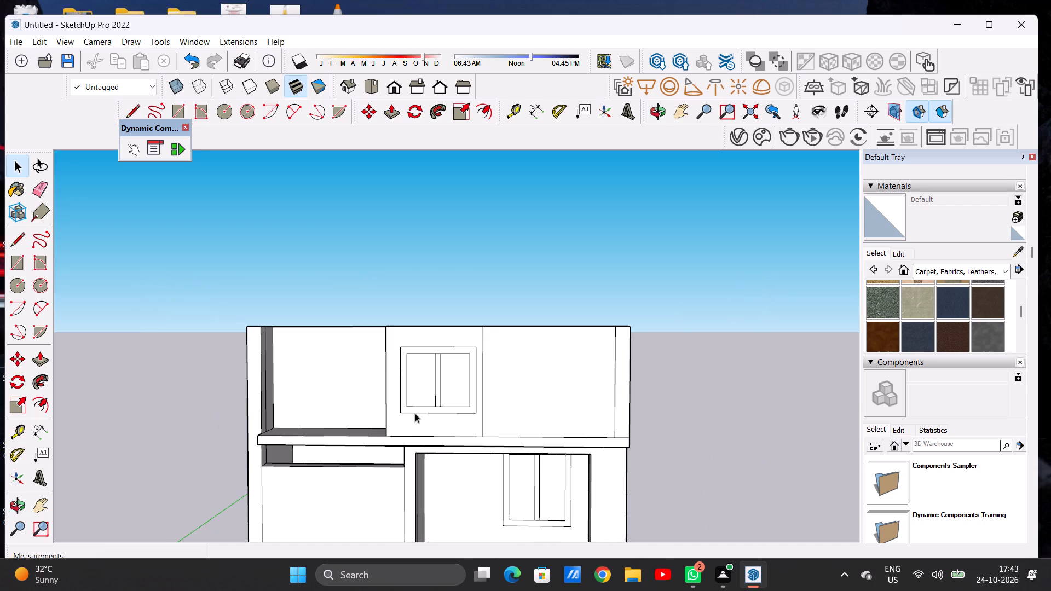
scroll(412, 404, "down", 5)
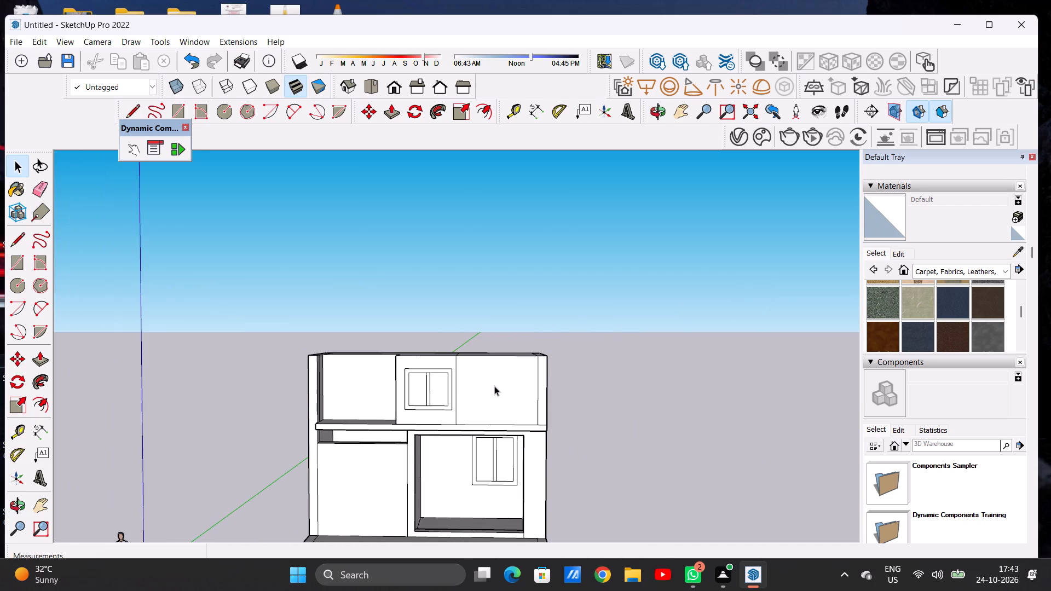
scroll(517, 387, "down", 5)
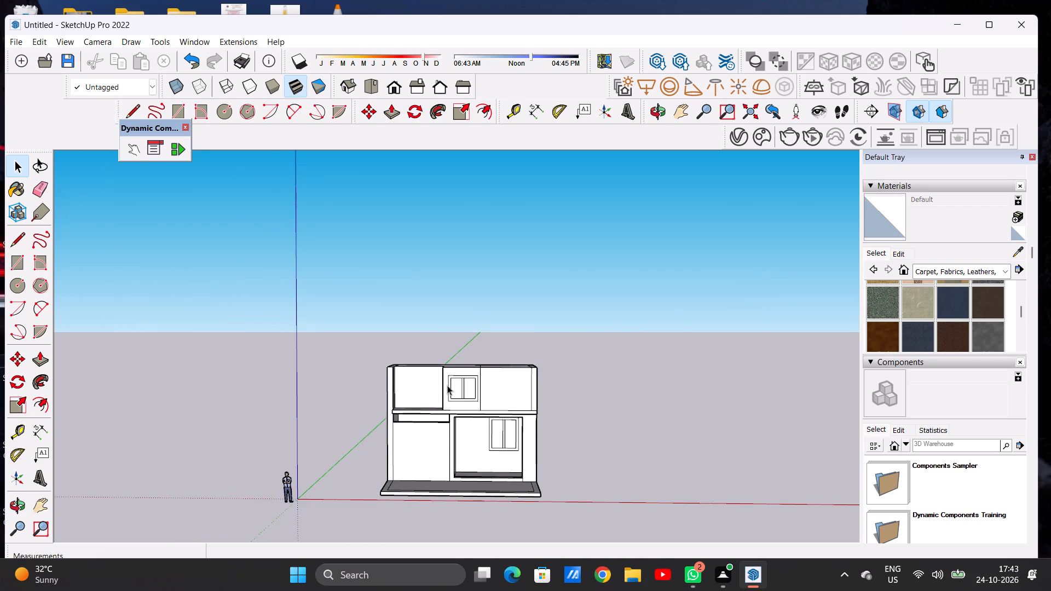
scroll(401, 382, "up", 6)
scroll(450, 386, "up", 6)
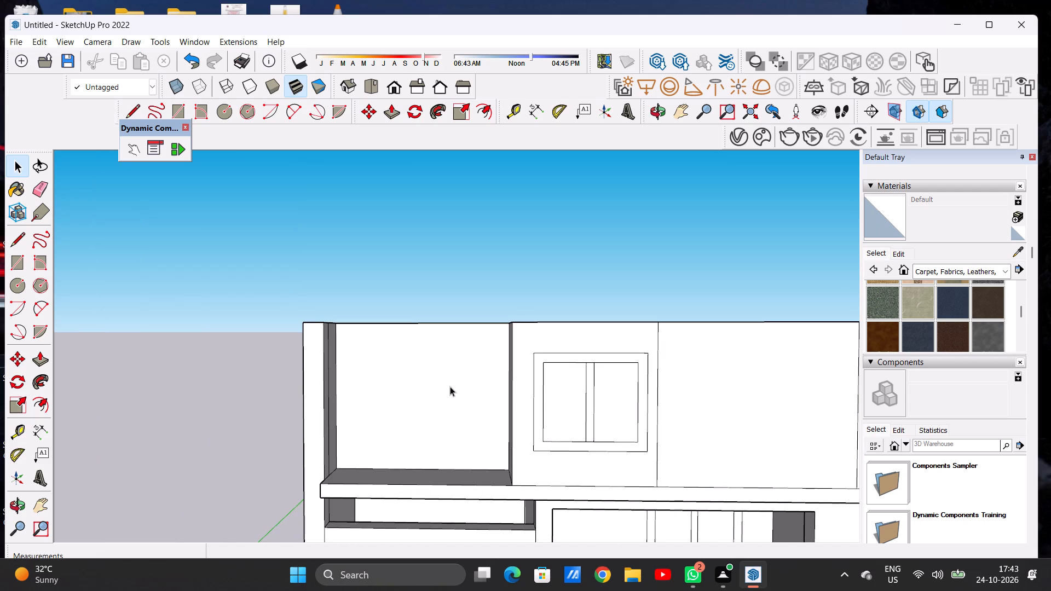
middle_click_drag(439, 444, 447, 537)
scroll(379, 483, "up", 6)
scroll(454, 399, "down", 4)
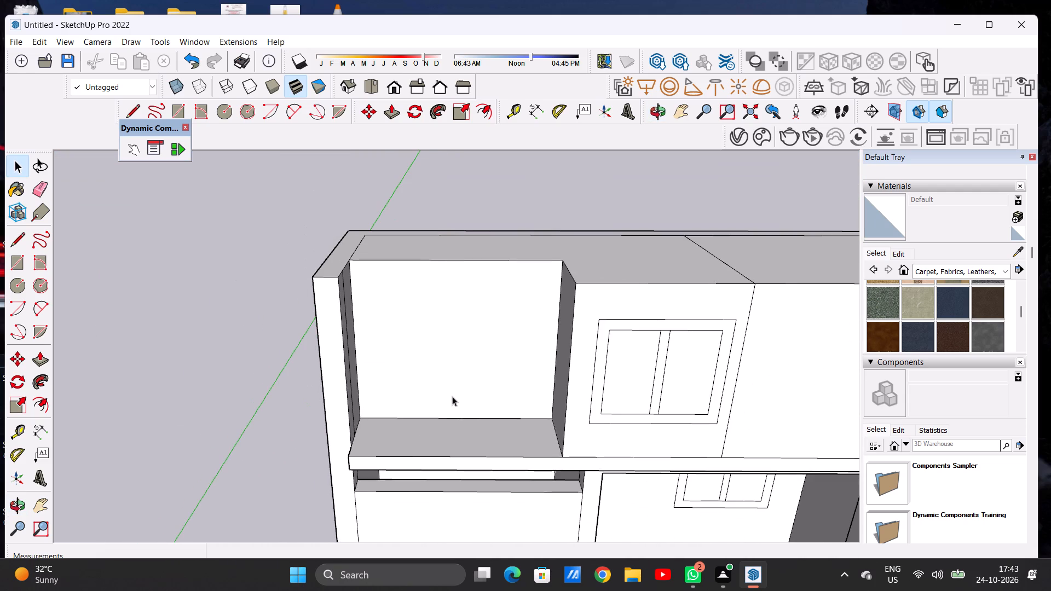
scroll(464, 381, "down", 6)
middle_click_drag(370, 434, 457, 427)
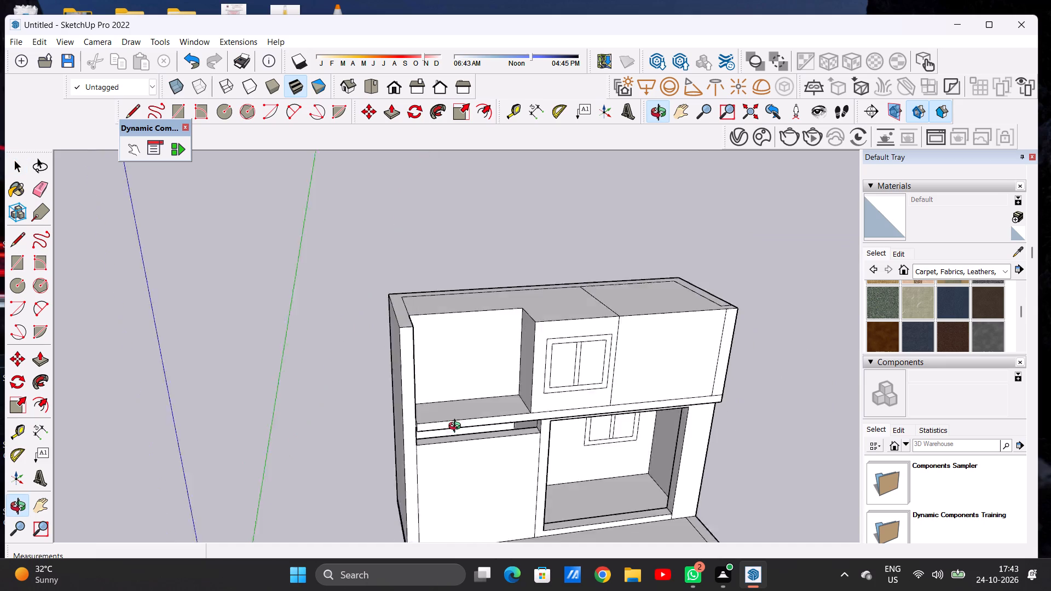
middle_click_drag(457, 427, 513, 422)
scroll(453, 421, "up", 6)
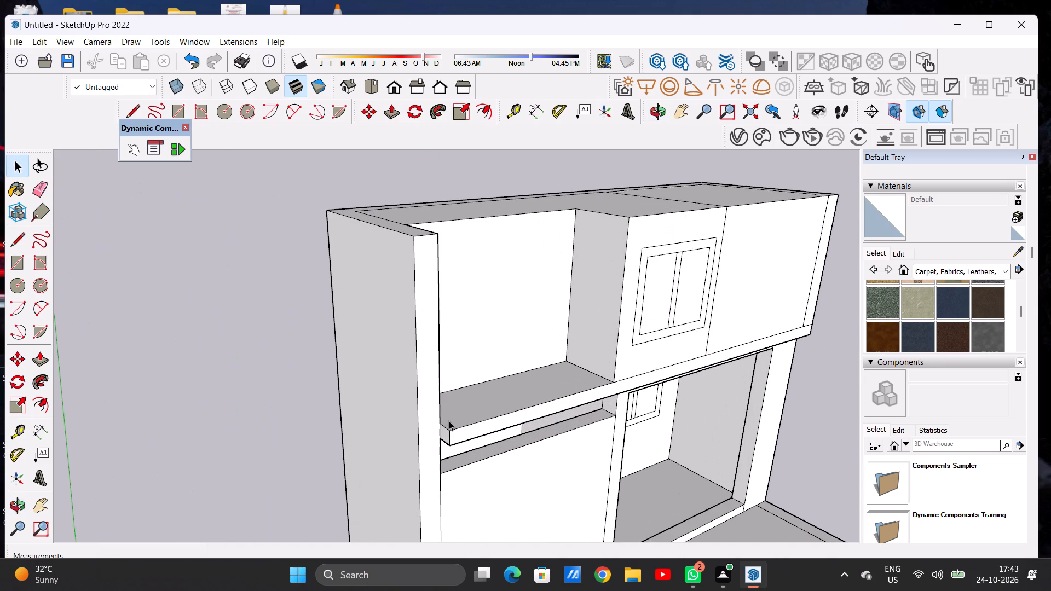
key("p")
scroll(424, 395, "up", 4)
left_click(424, 395)
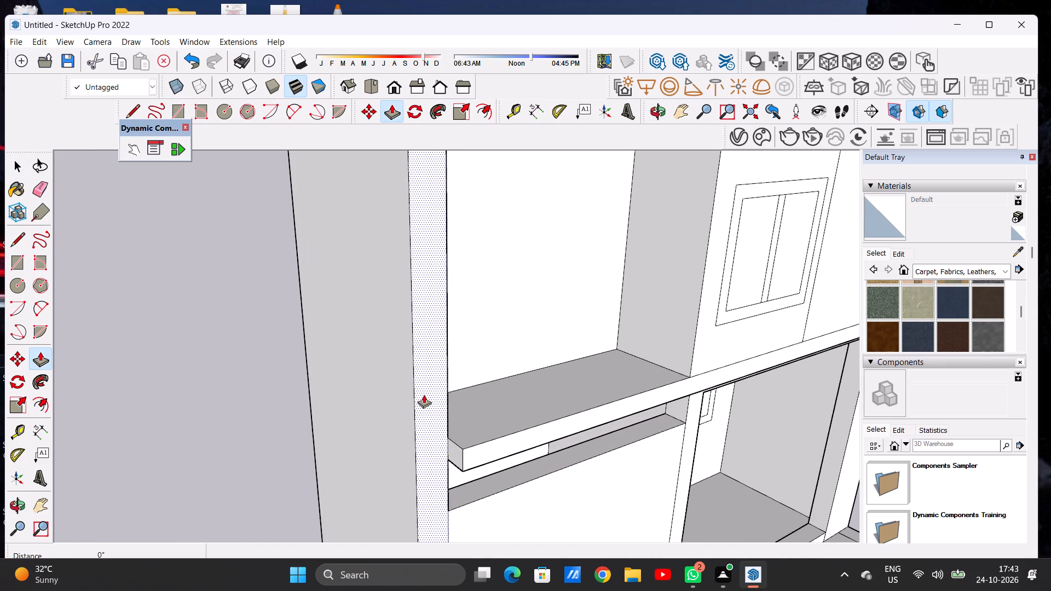
left_click(467, 452)
key("space")
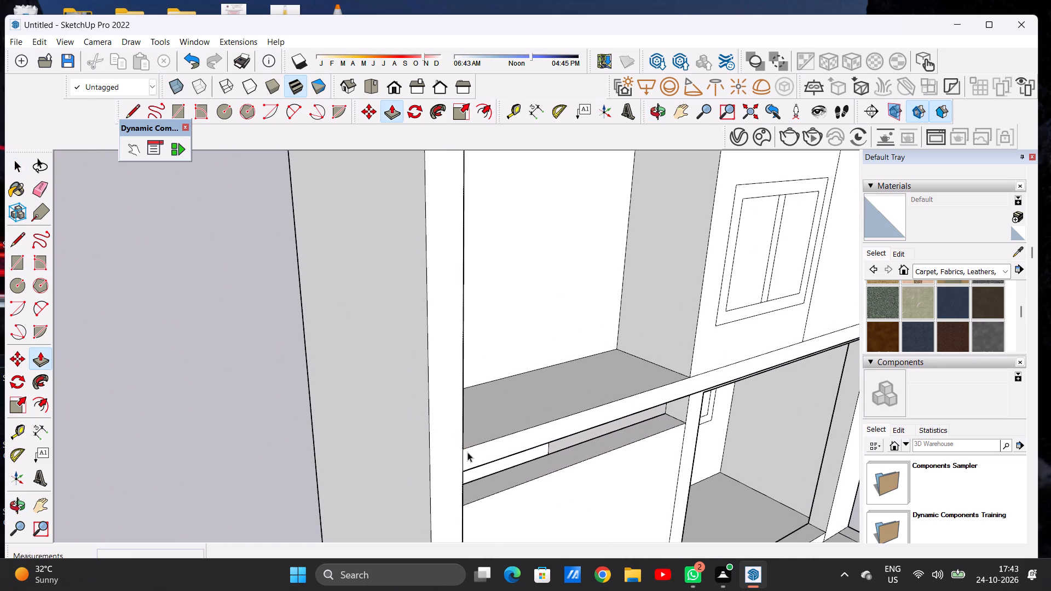
Push/Pull the front face of the projecting slab between the storeys forward about 8 7/8".
scroll(467, 452, "down", 6)
middle_click_drag(528, 430, 313, 466)
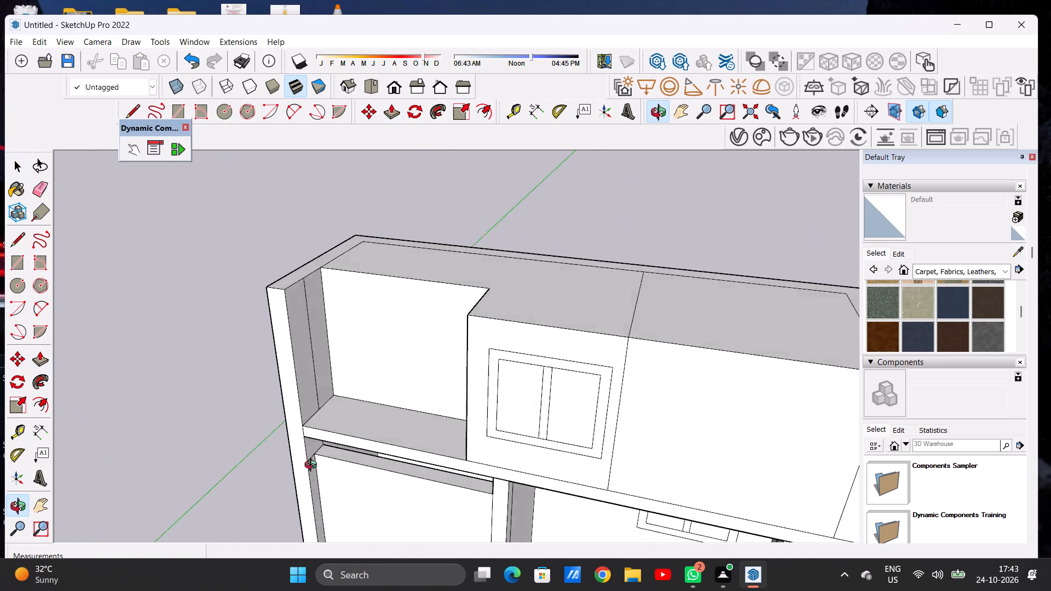
middle_click_drag(313, 466, 372, 460)
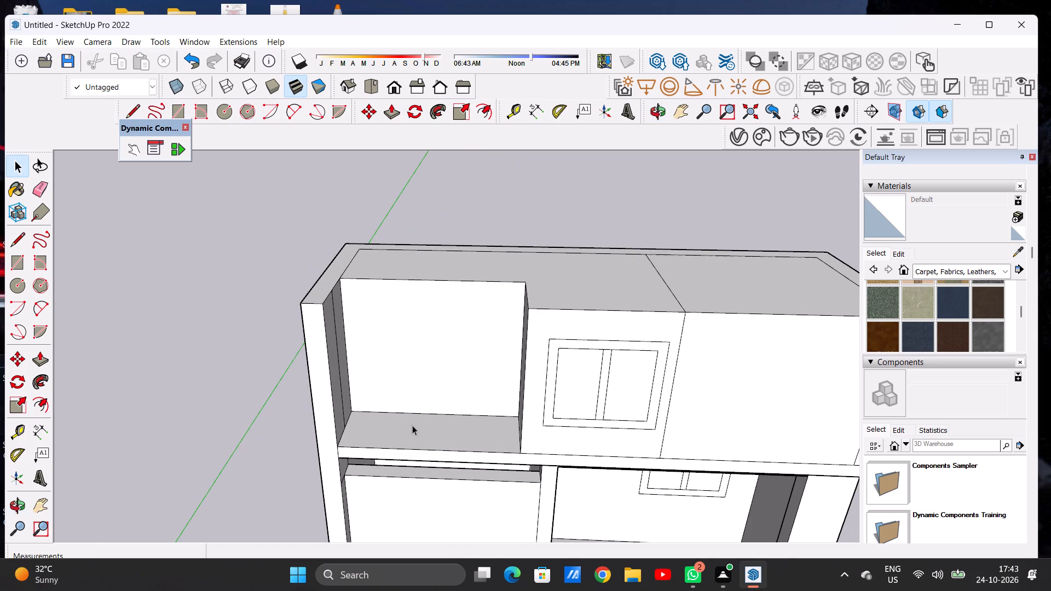
scroll(445, 388, "down", 3)
middle_click_drag(523, 421, 272, 256)
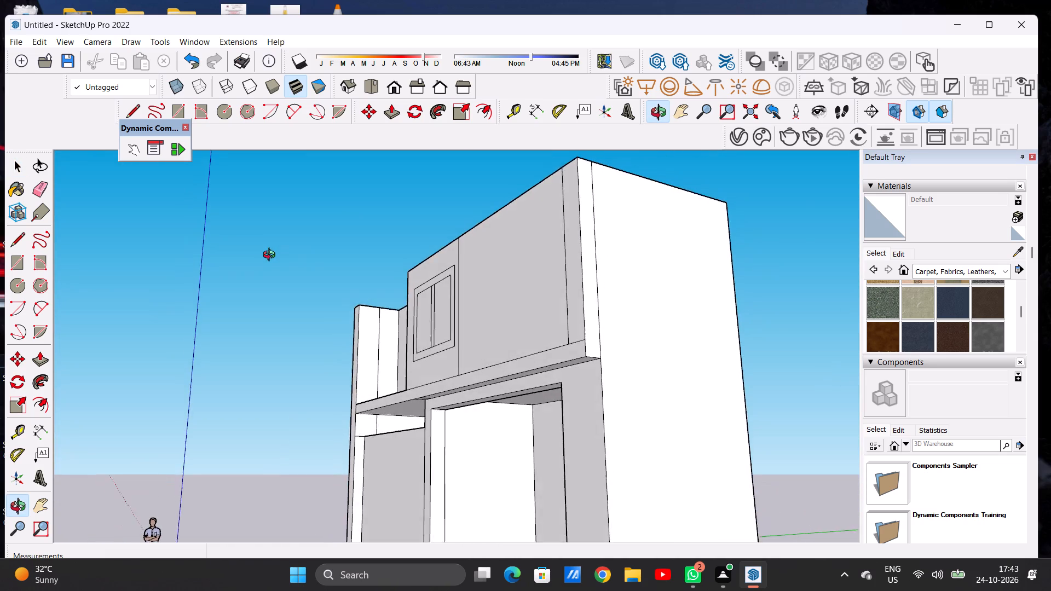
middle_click_drag(272, 256, 275, 291)
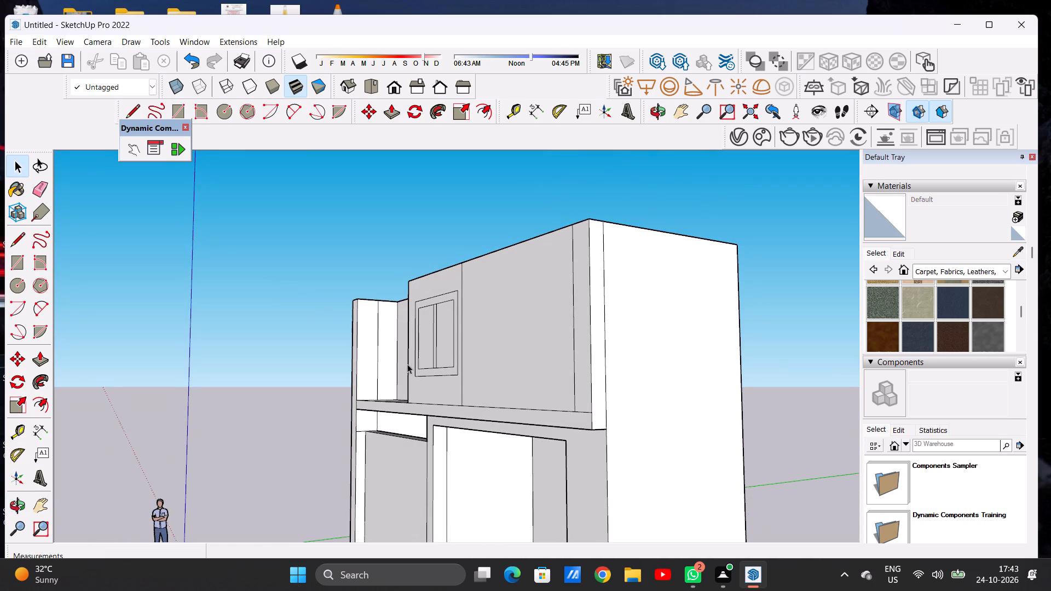
scroll(521, 328, "down", 4)
middle_click_drag(536, 371, 534, 437)
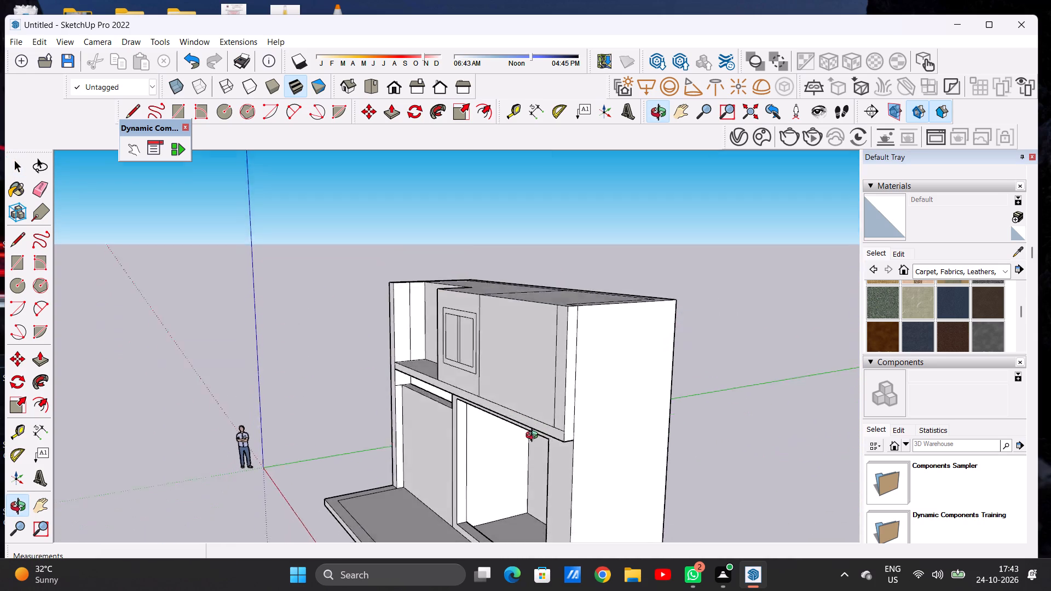
middle_click_drag(534, 437, 532, 453)
scroll(538, 461, "up", 1)
scroll(538, 461, "down", 1)
scroll(538, 461, "up", 1)
scroll(538, 461, "down", 1)
scroll(538, 461, "up", 4)
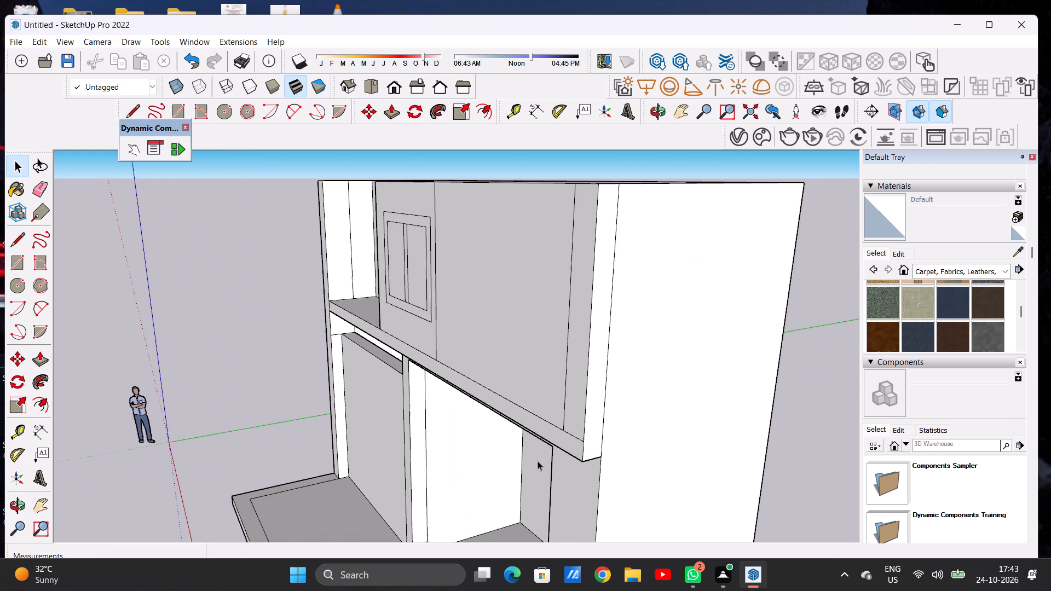
key("p")
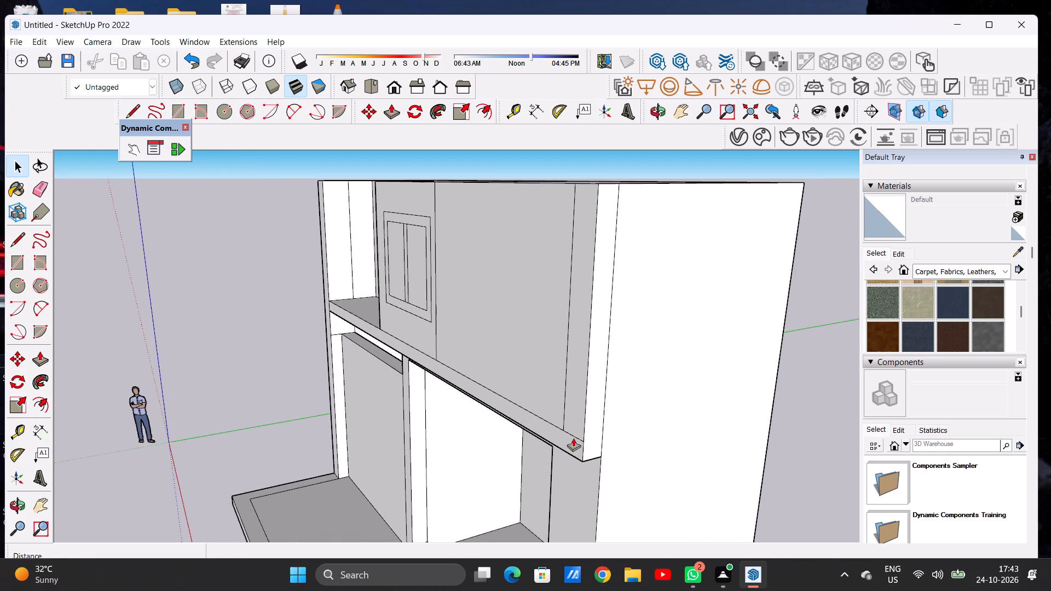
scroll(584, 450, "up", 3)
left_click(575, 449)
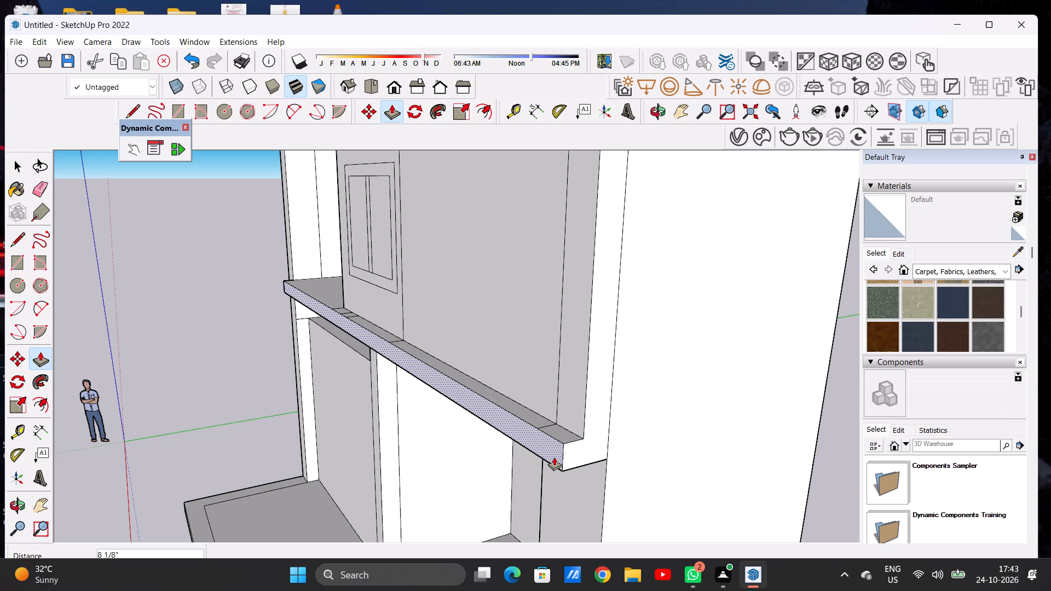
left_click(554, 457)
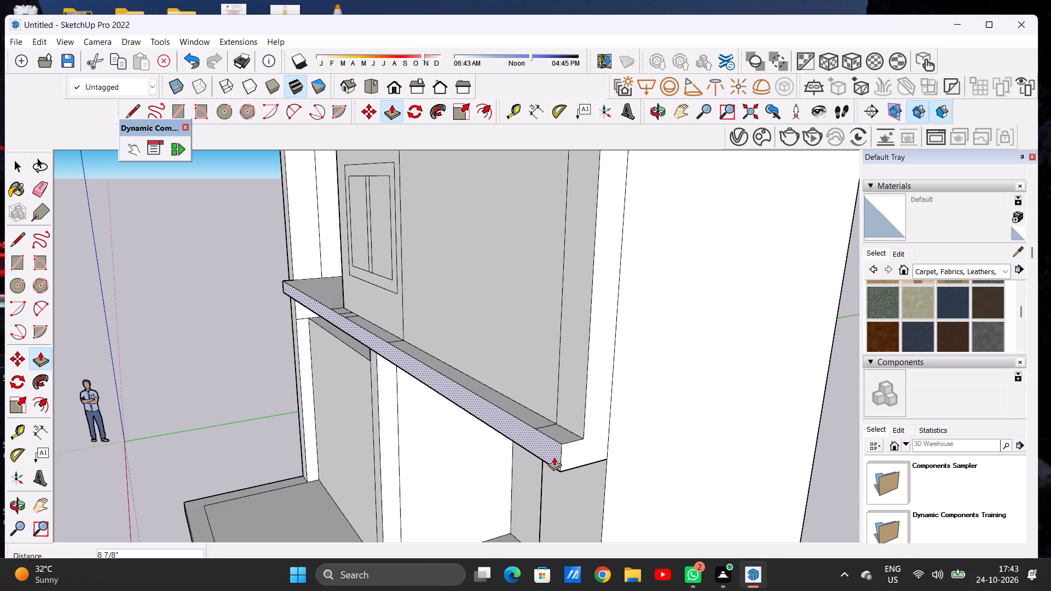
Push/Pull the narrow vertical strip at the outer end of the upper block forward 8 7/8", flush with the slab's front face.
left_click(573, 408)
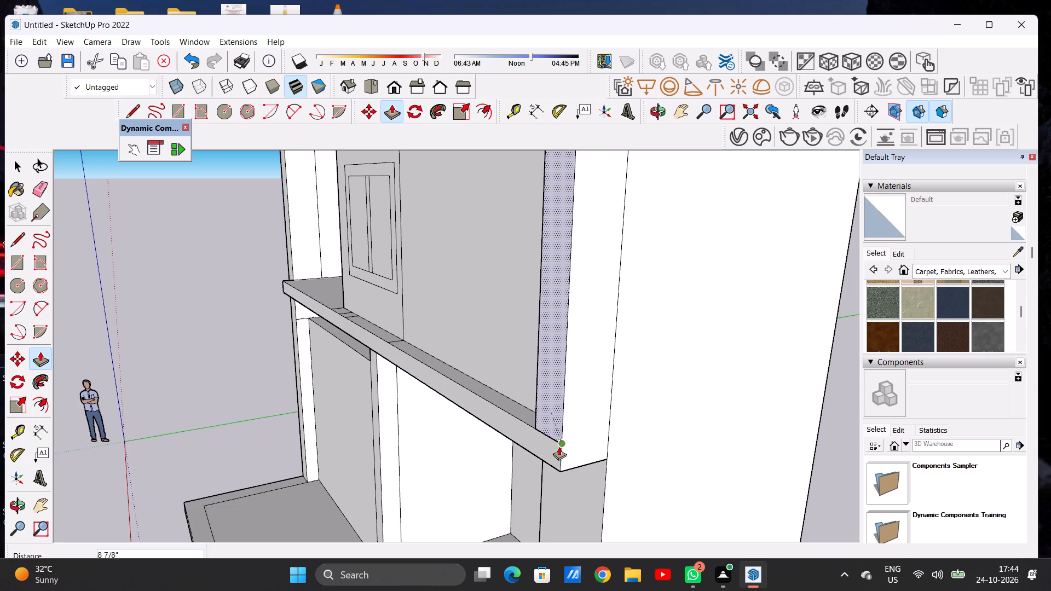
left_click(559, 447)
left_click(518, 374)
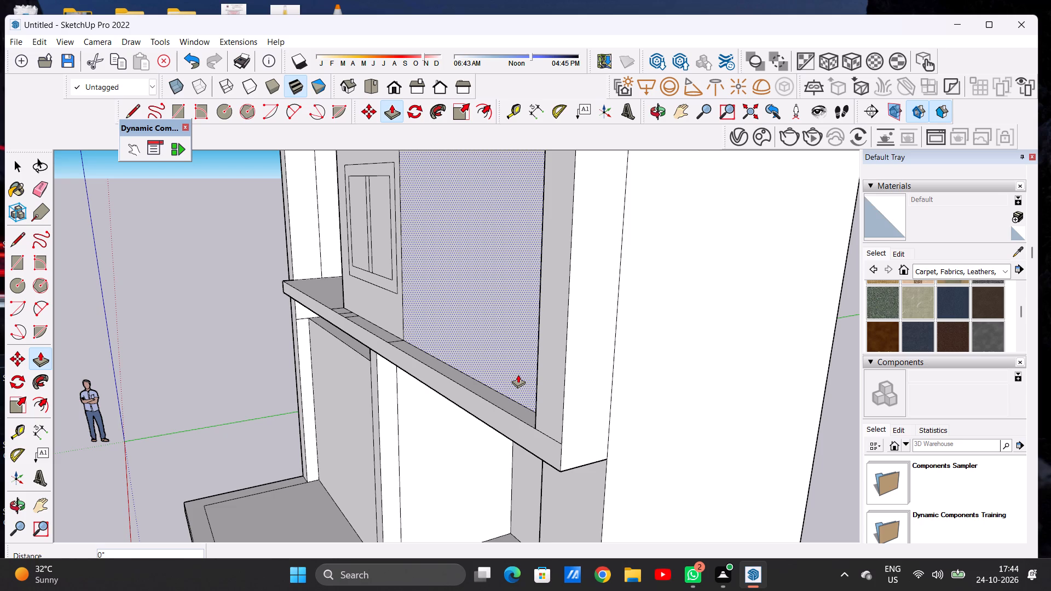
key("space")
Push/Pull the narrow front face of the side wall beside the open recess forward again, flush with the extended slab's front face.
scroll(463, 250, "down", 6)
middle_click_drag(401, 256, 497, 263)
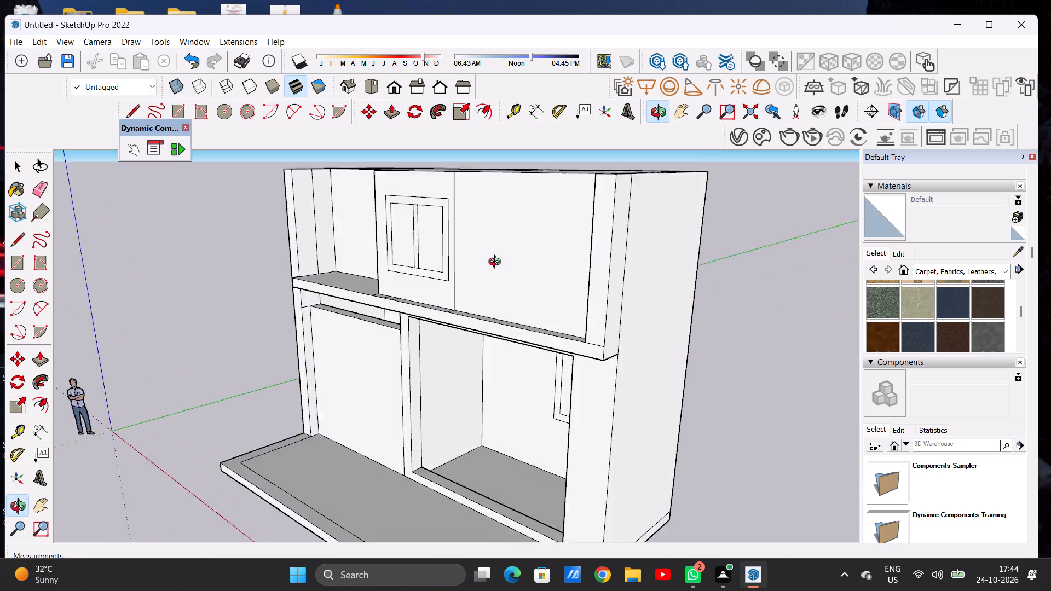
middle_click_drag(497, 263, 659, 265)
scroll(660, 265, "down", 5)
middle_click_drag(483, 277, 463, 354)
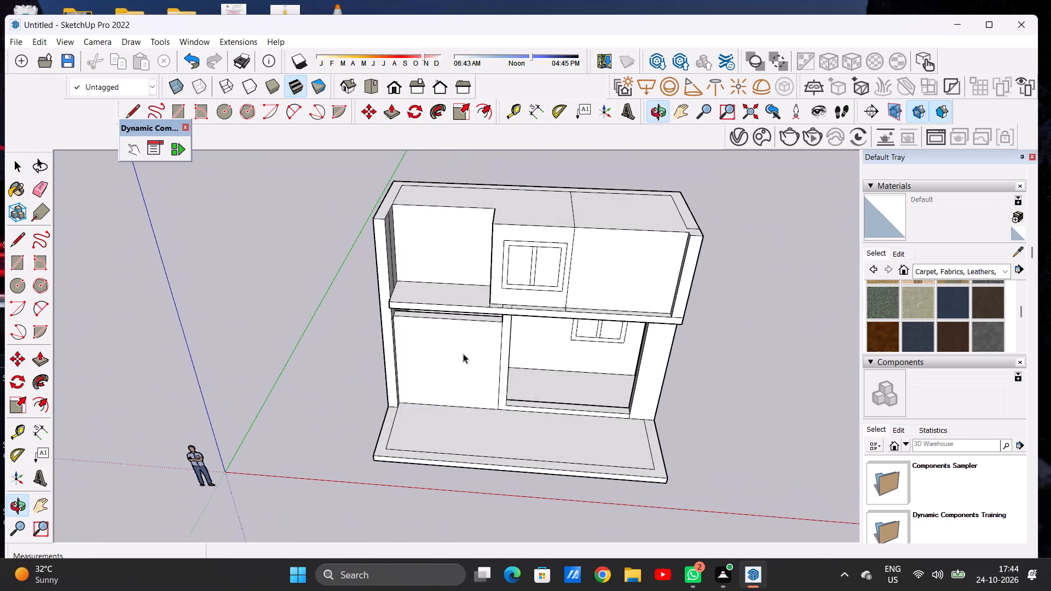
middle_click_drag(463, 354, 466, 354)
scroll(442, 292, "up", 8)
middle_click_drag(383, 292, 561, 314)
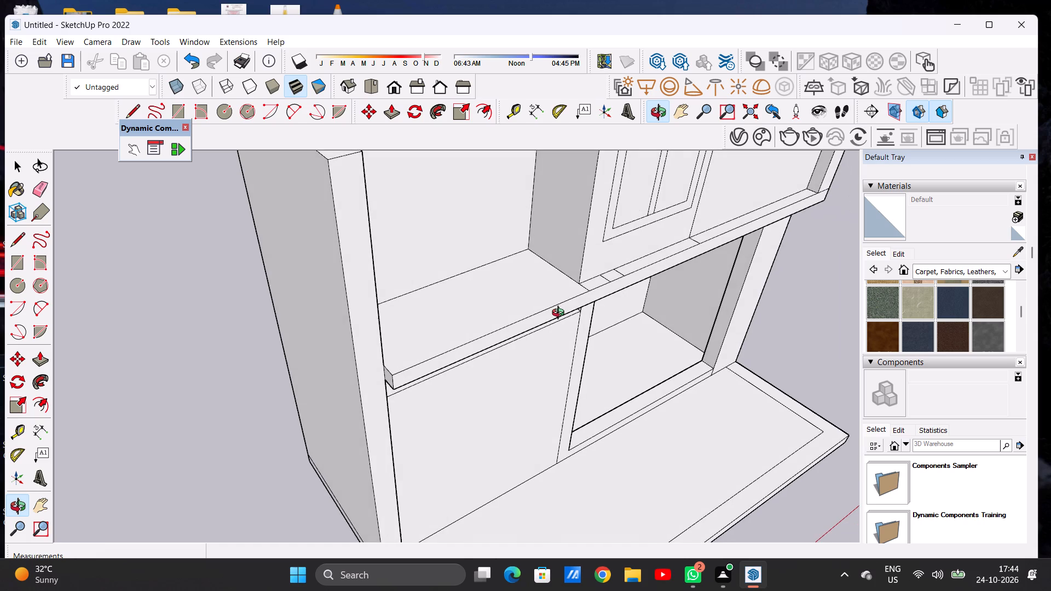
middle_click_drag(561, 314, 503, 336)
scroll(536, 256, "down", 7)
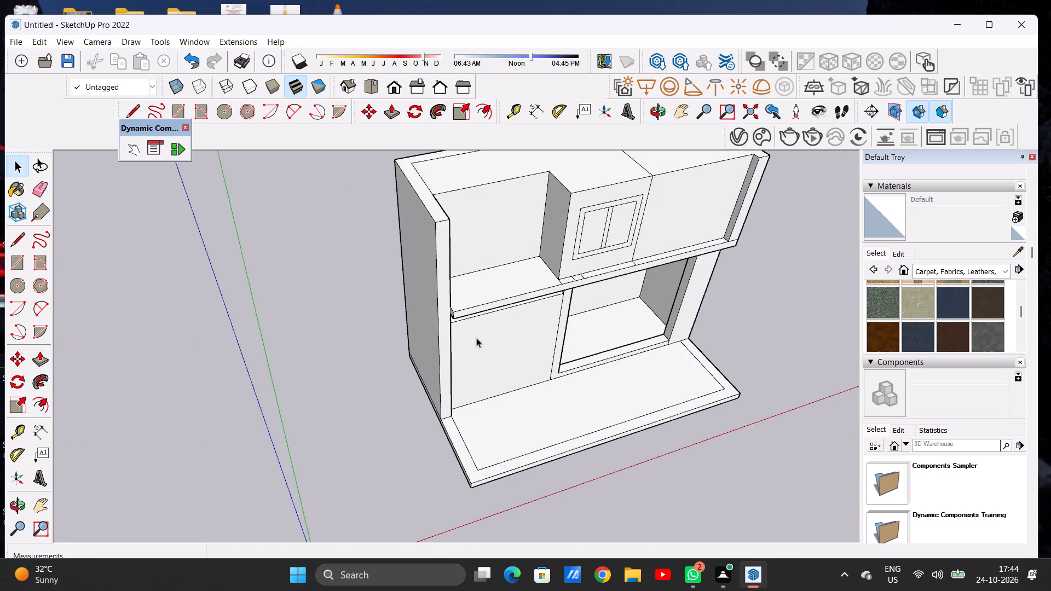
middle_click_drag(472, 334, 483, 310)
middle_click(484, 308)
scroll(422, 322, "up", 1)
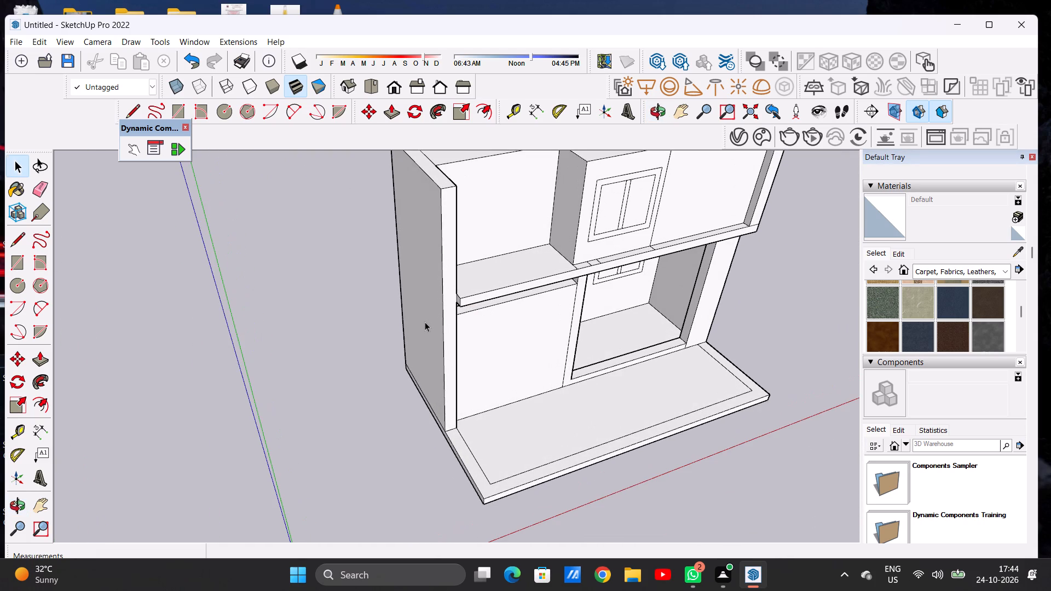
key("p")
scroll(467, 310, "up", 2)
scroll(463, 310, "down", 1)
scroll(461, 310, "up", 2)
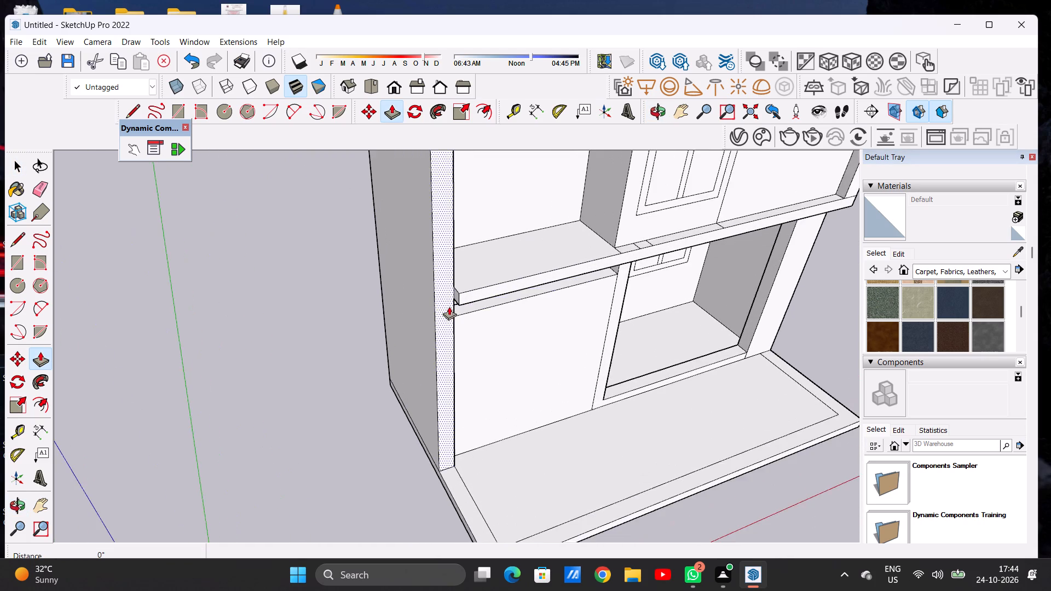
scroll(447, 299, "up", 12)
left_click(451, 293)
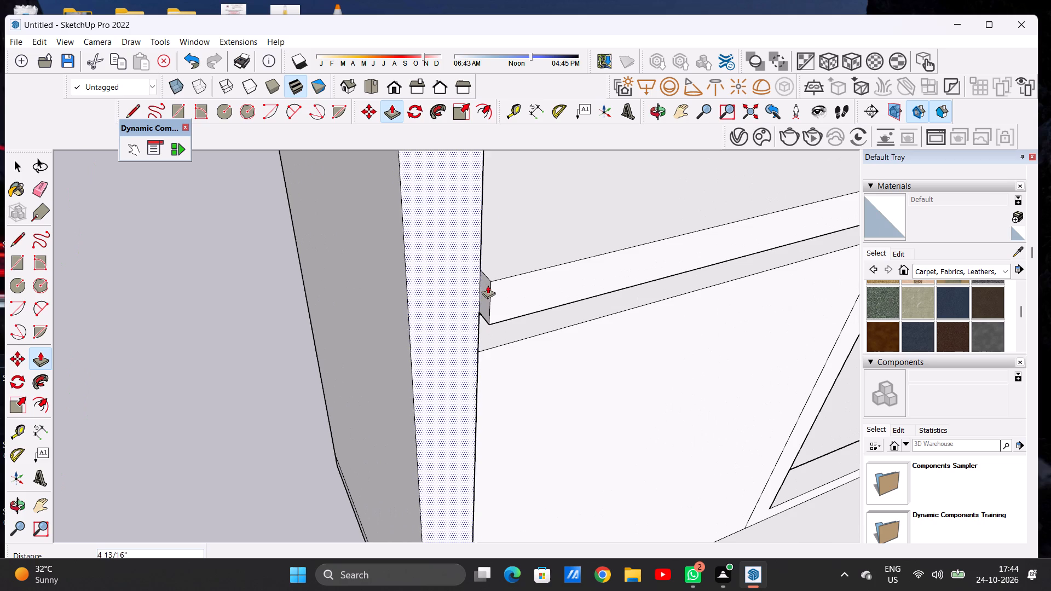
left_click(490, 287)
key("space")
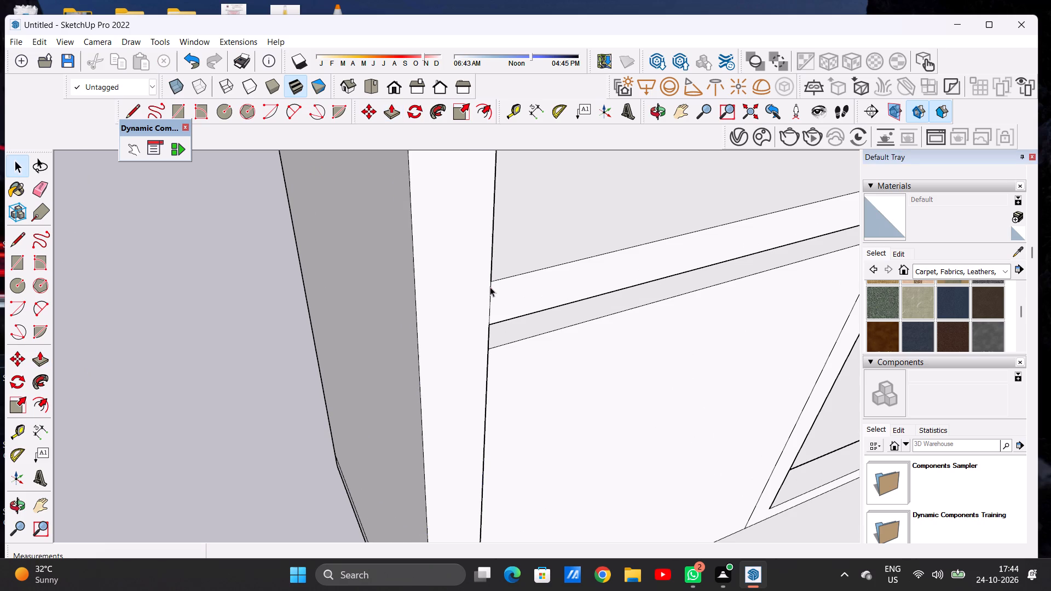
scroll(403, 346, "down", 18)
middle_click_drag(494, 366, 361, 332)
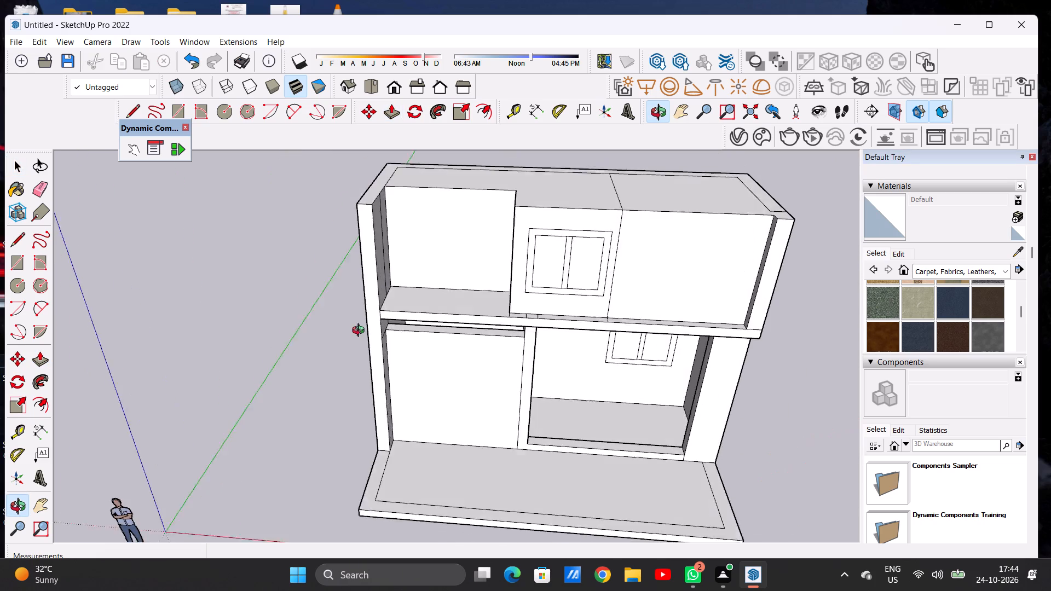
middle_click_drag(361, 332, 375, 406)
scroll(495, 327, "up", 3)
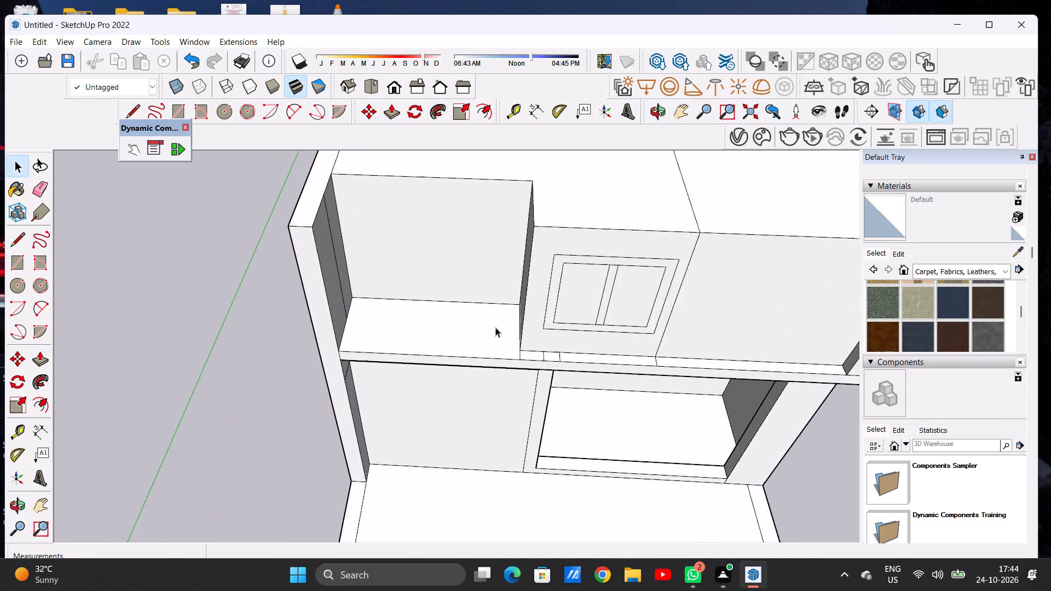
Push/Pull the wall face surrounding the upper-storey window forward 8 7/8", flush with the projecting slab's front face.
scroll(495, 327, "up", 2)
scroll(495, 335, "down", 4)
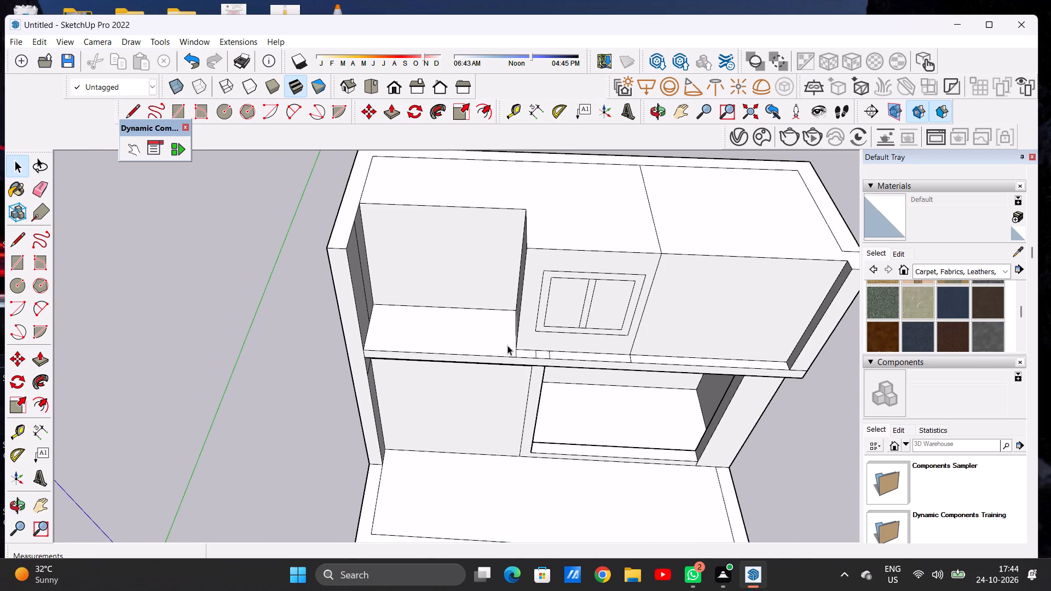
middle_click_drag(504, 345, 585, 334)
scroll(546, 309, "up", 3)
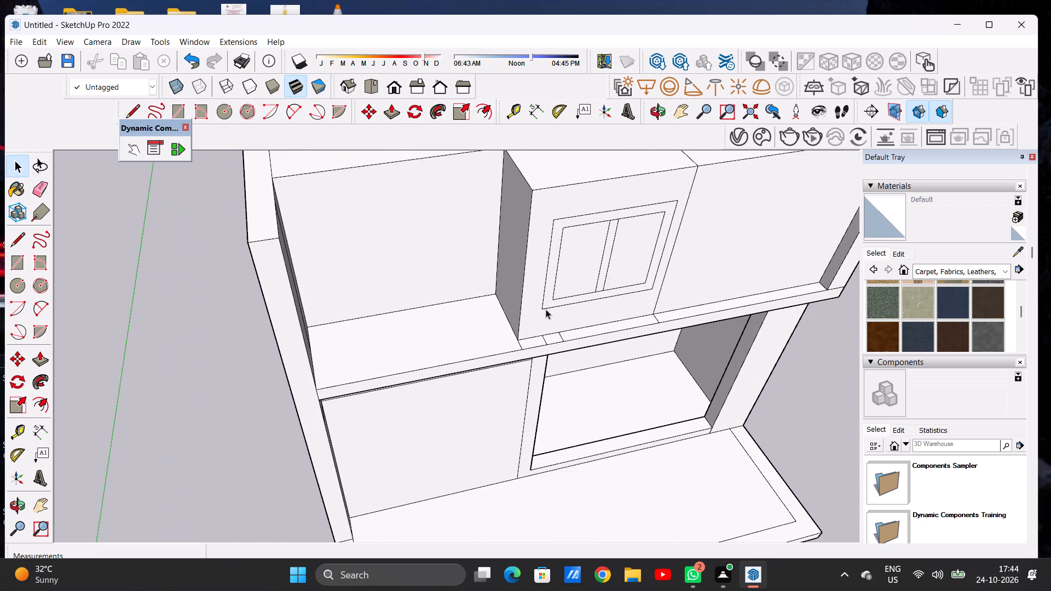
key("p")
left_click(534, 315)
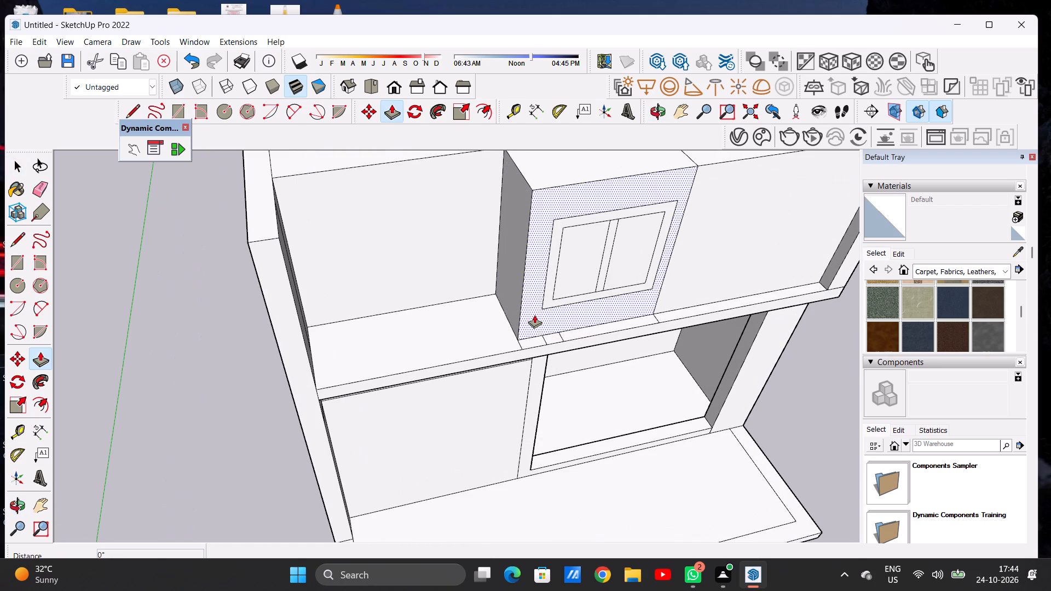
left_click(523, 357)
key("space")
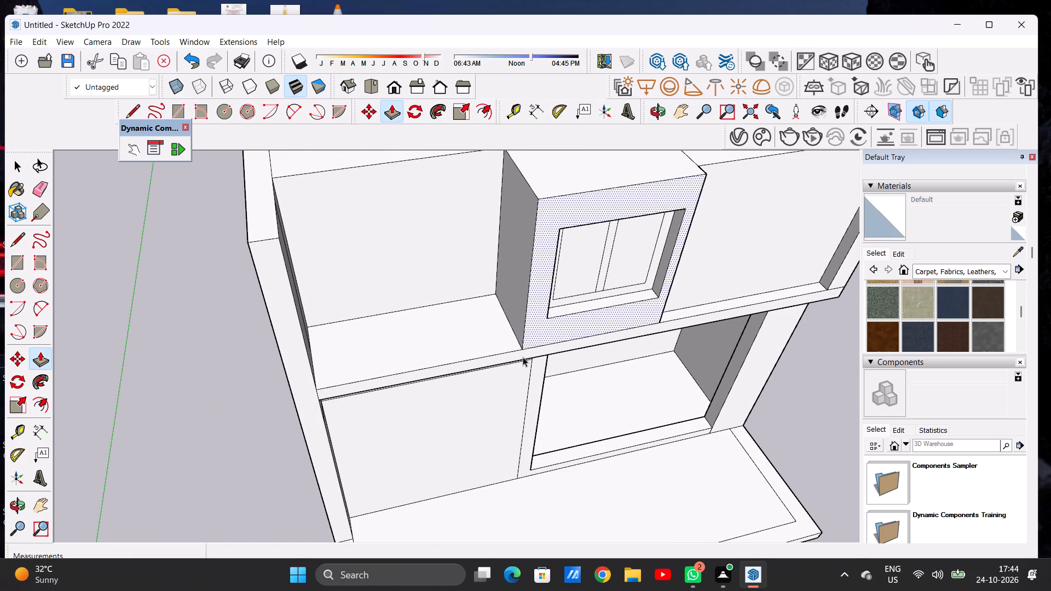
Examine the upper storey, slab and recesses from above and from the front.
scroll(450, 367, "down", 5)
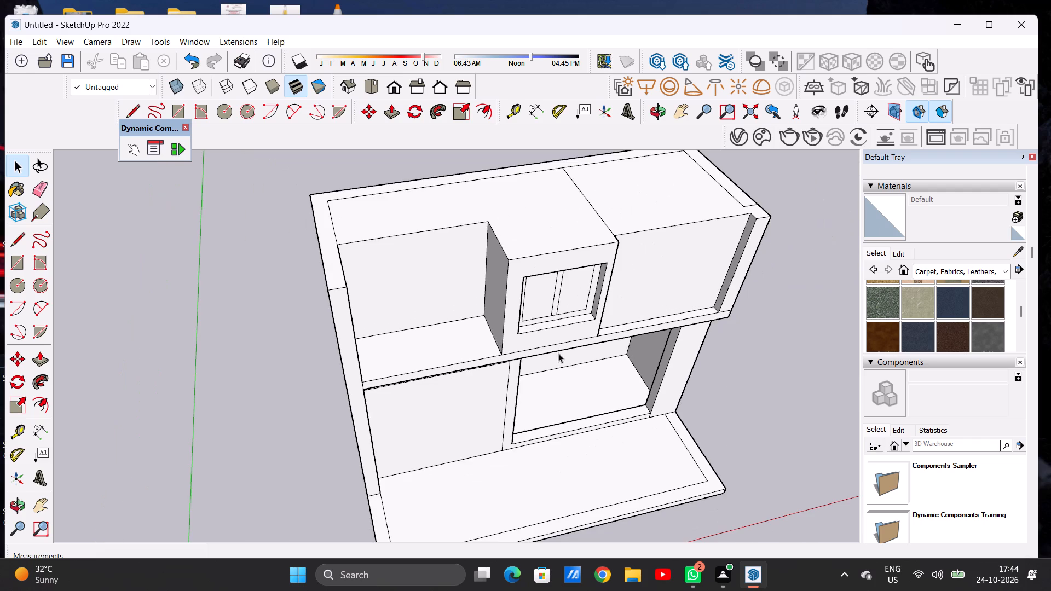
middle_click_drag(539, 334, 437, 189)
scroll(576, 207, "up", 5)
scroll(593, 293, "down", 2)
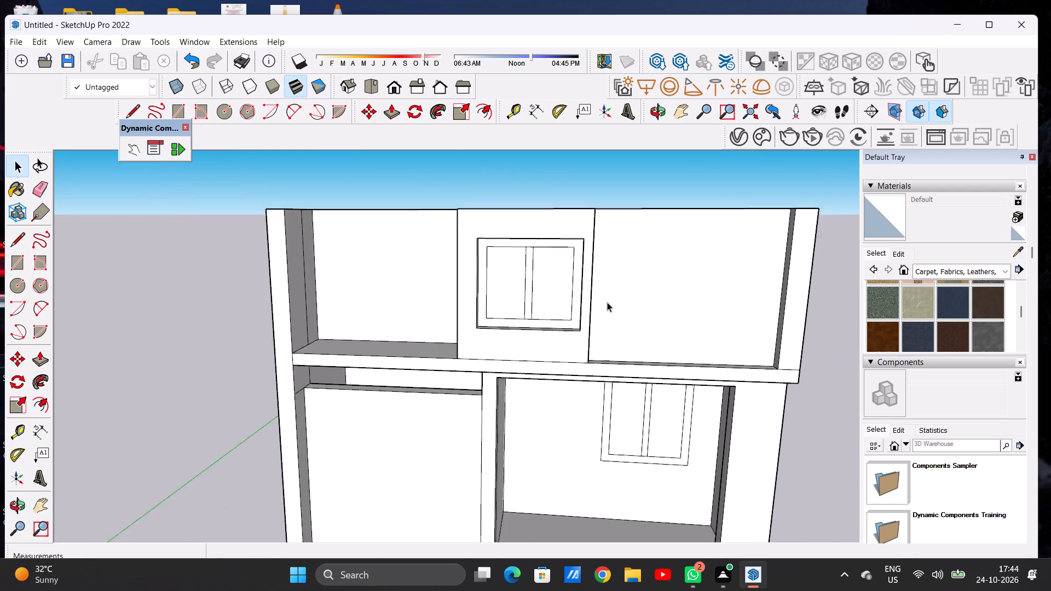
scroll(607, 302, "down", 8)
middle_click_drag(488, 317, 548, 441)
scroll(509, 363, "up", 2)
scroll(511, 358, "down", 1)
scroll(511, 358, "up", 3)
middle_click_drag(495, 341, 478, 389)
scroll(495, 346, "up", 5)
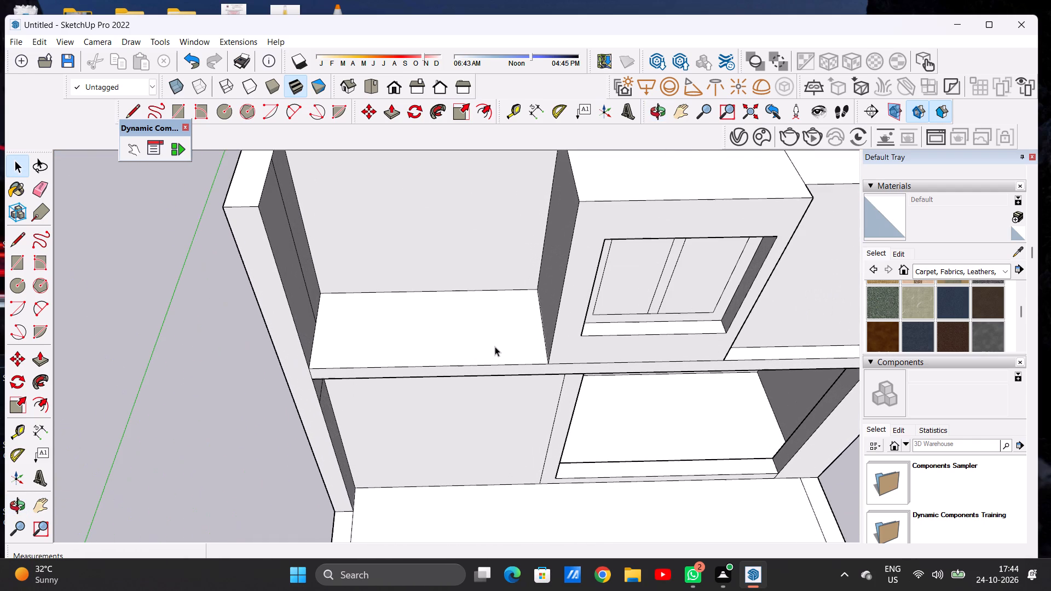
scroll(483, 389, "down", 6)
middle_click_drag(492, 393, 457, 236)
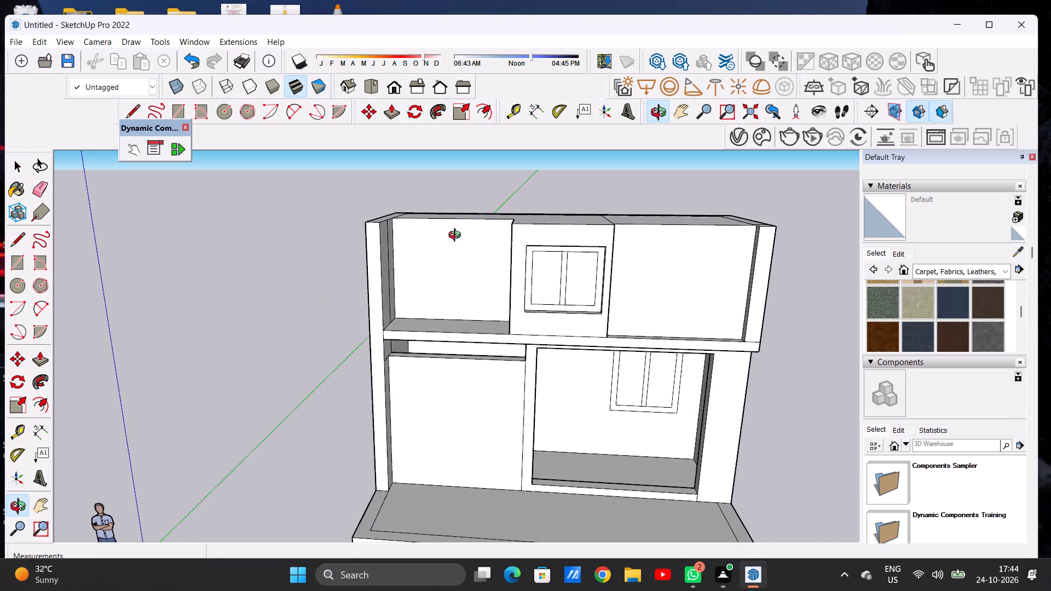
middle_click_drag(457, 236, 466, 223)
scroll(478, 271, "up", 3)
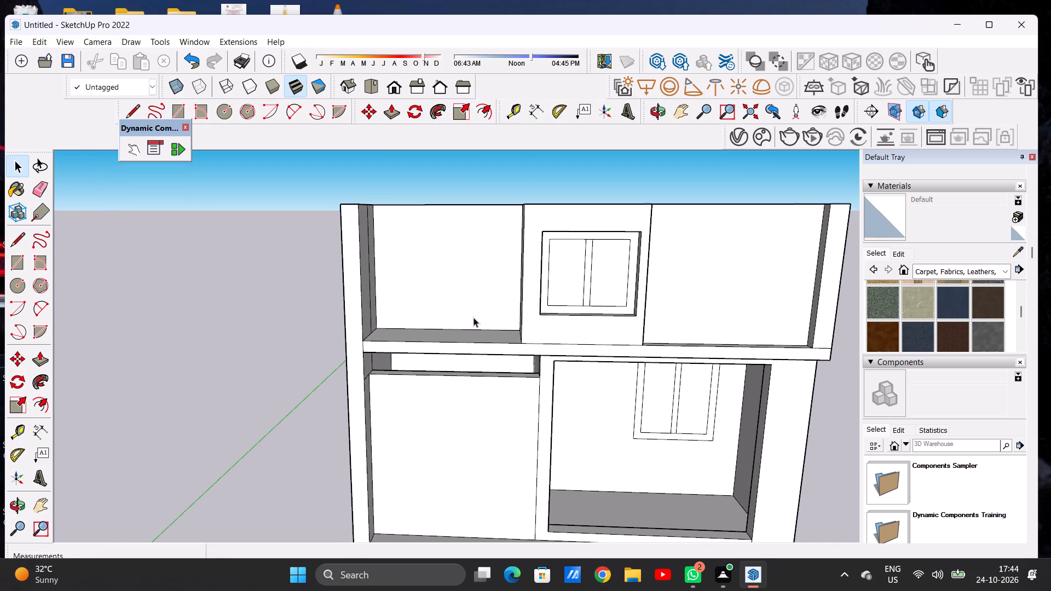
middle_click_drag(471, 312, 471, 297)
In front view, draw a door rectangle about 4' wide by 7' 10 1/2" high on the upper recess's back wall, standing on its floor.
left_click(390, 82)
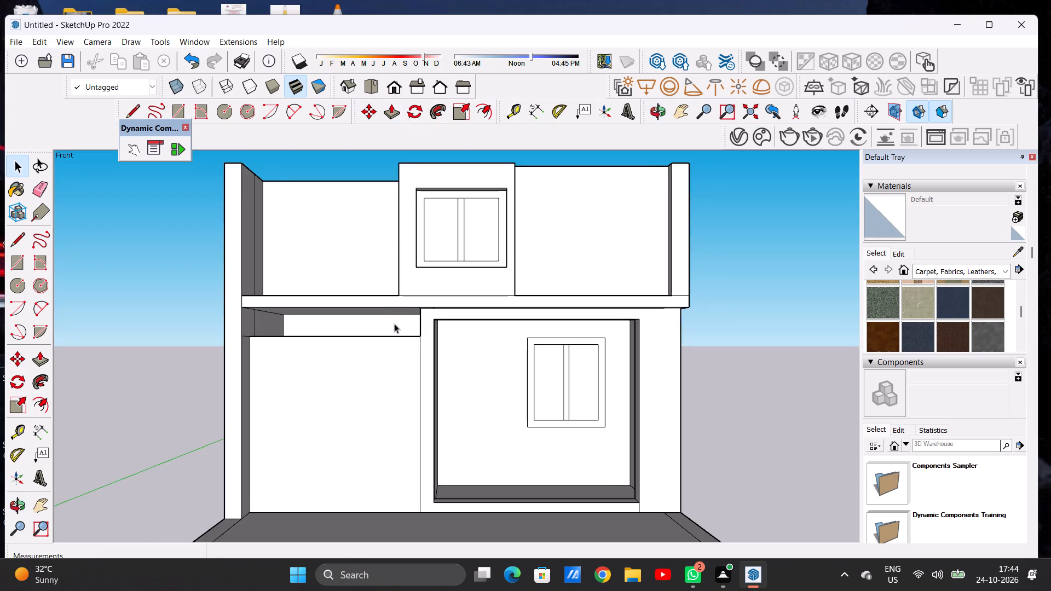
scroll(430, 352, "down", 5)
scroll(362, 263, "up", 9)
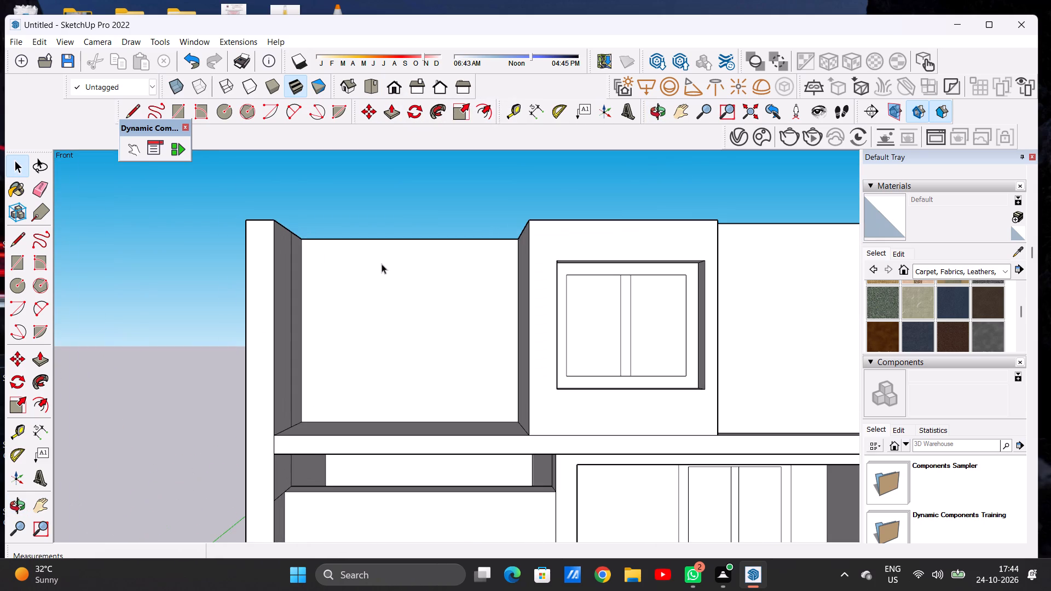
key("r")
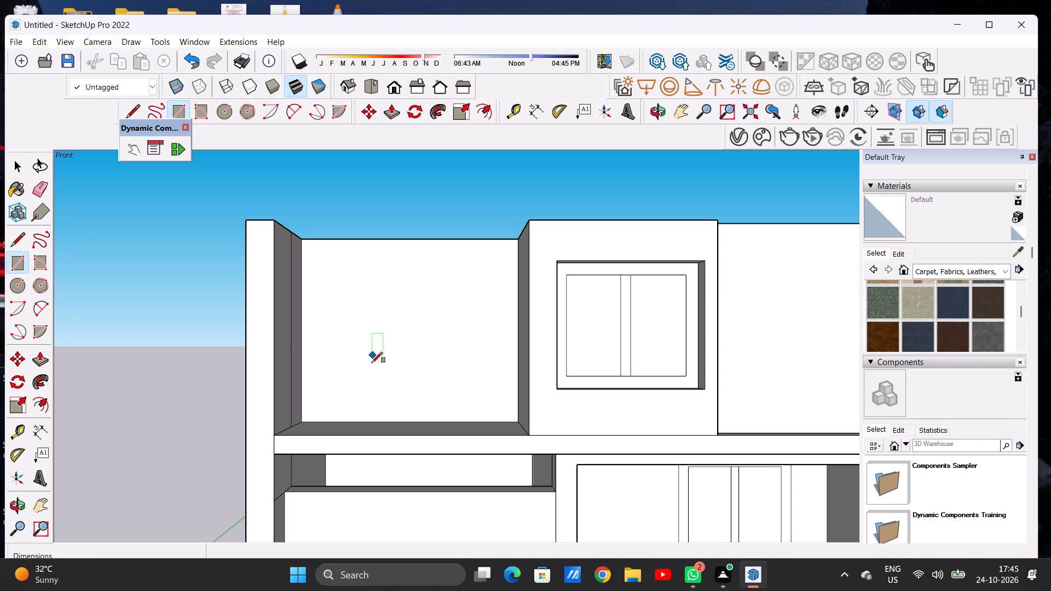
left_click(343, 420)
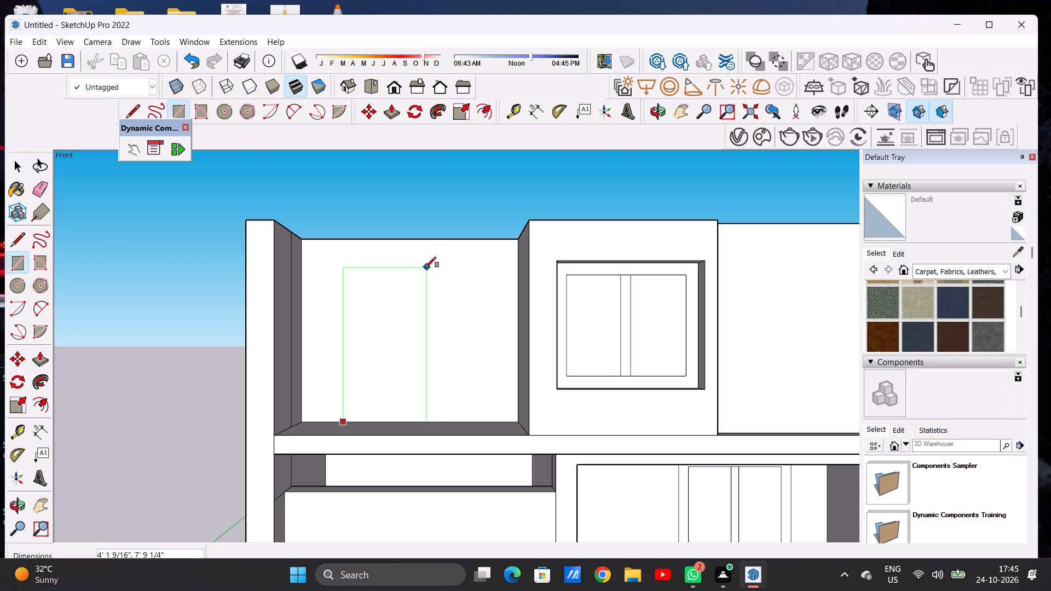
left_click(423, 265)
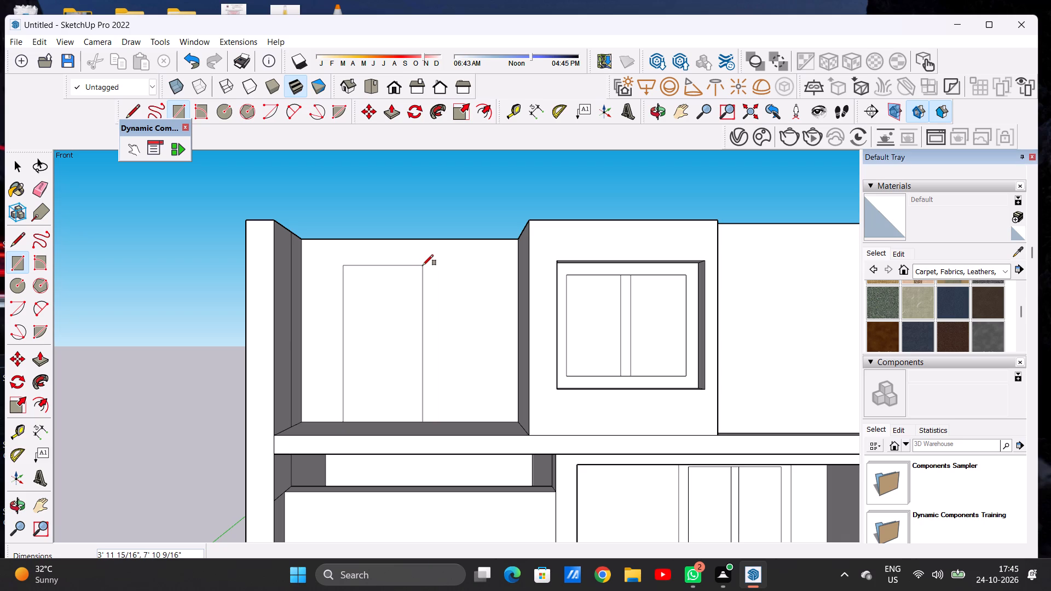
key("space")
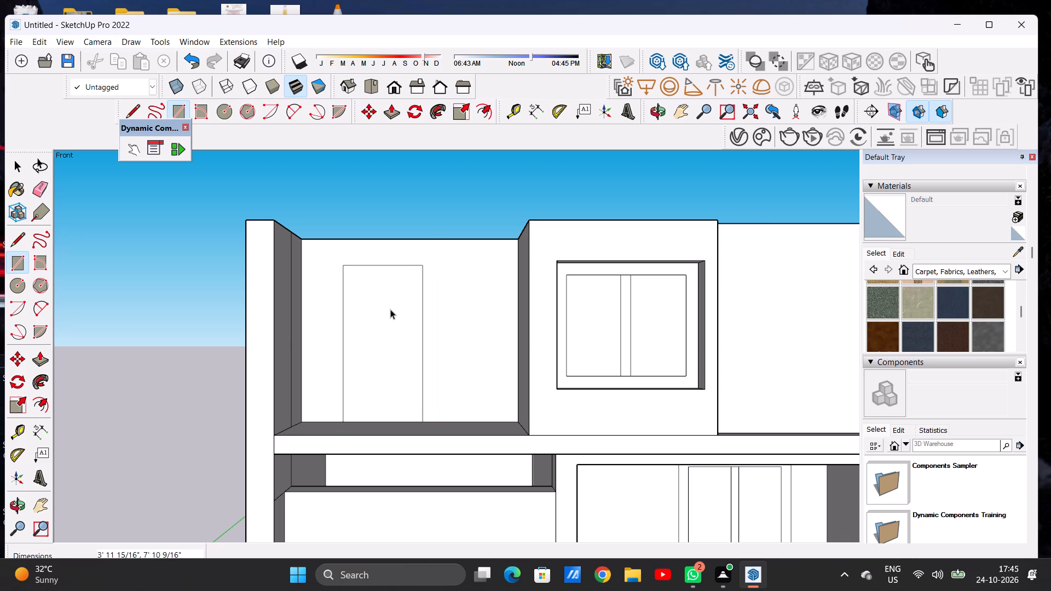
Move the door rectangle's vertical edge nearest the outer side wall about 10" towards that wall, widening the door.
scroll(383, 314, "up", 1)
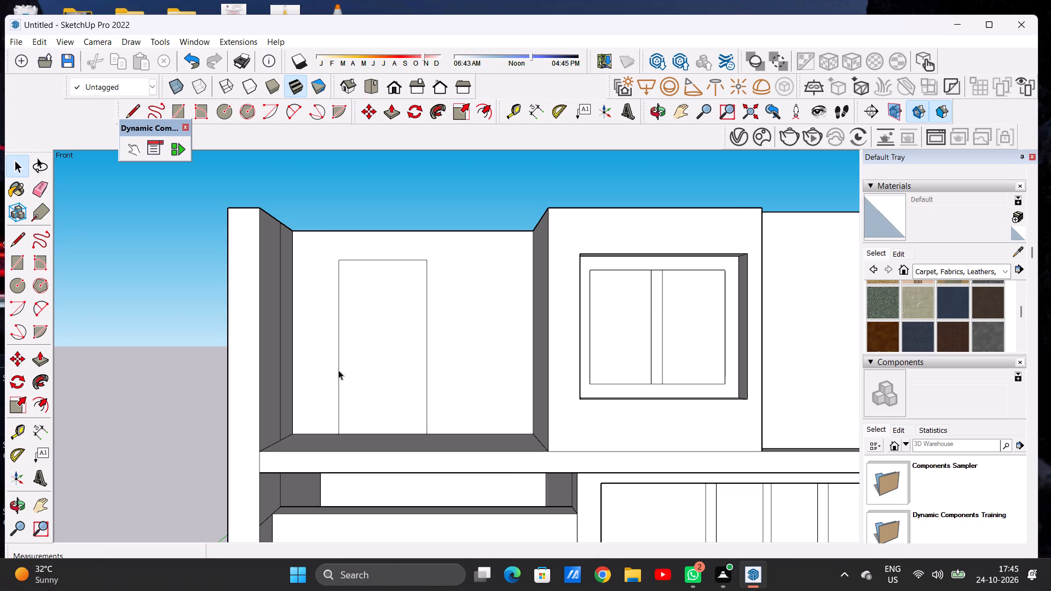
scroll(338, 372, "up", 5)
left_click(336, 453)
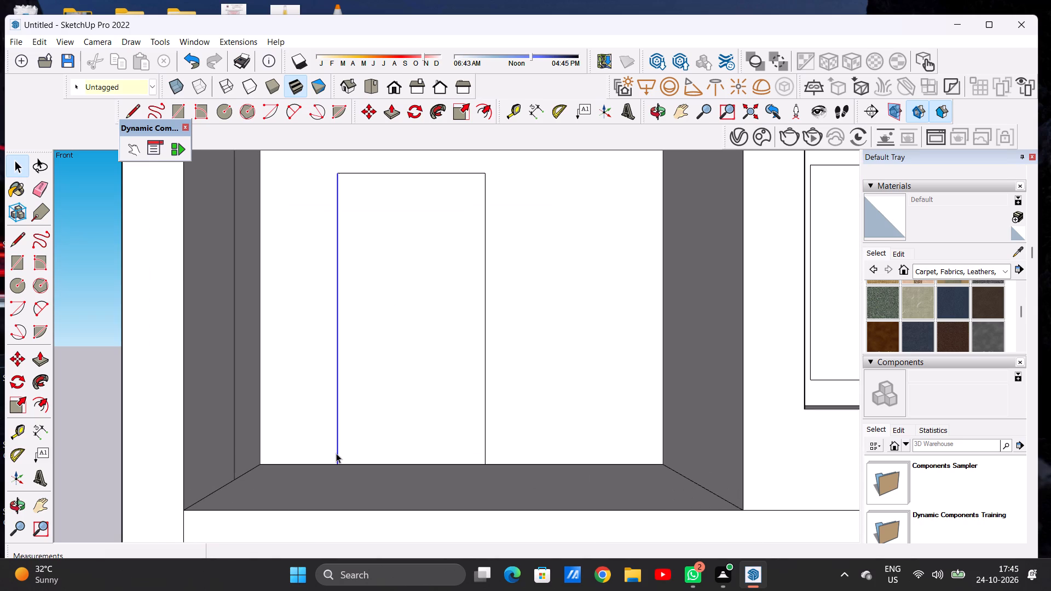
key("m")
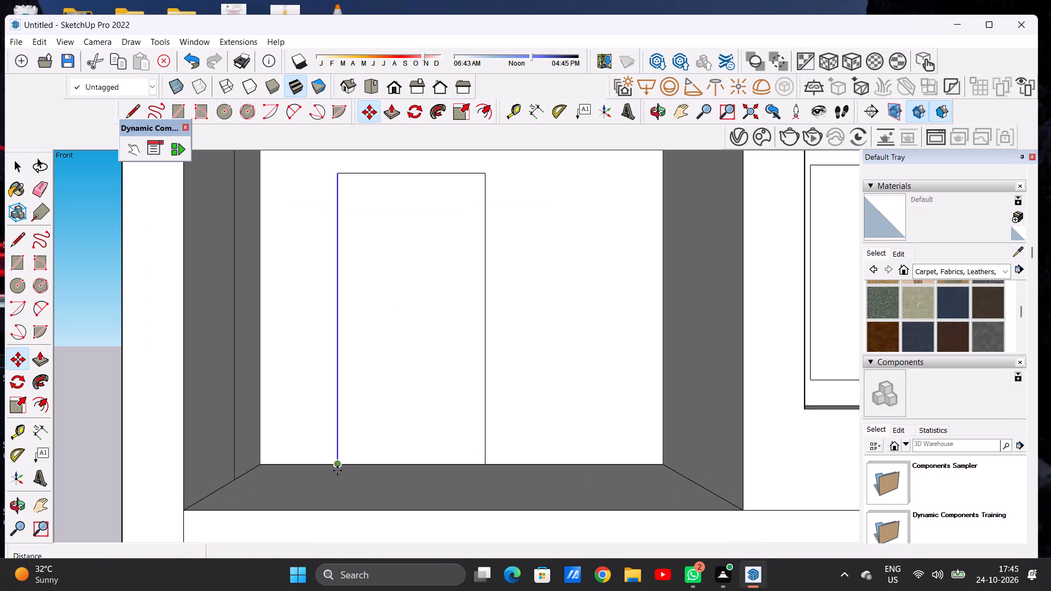
left_click(335, 468)
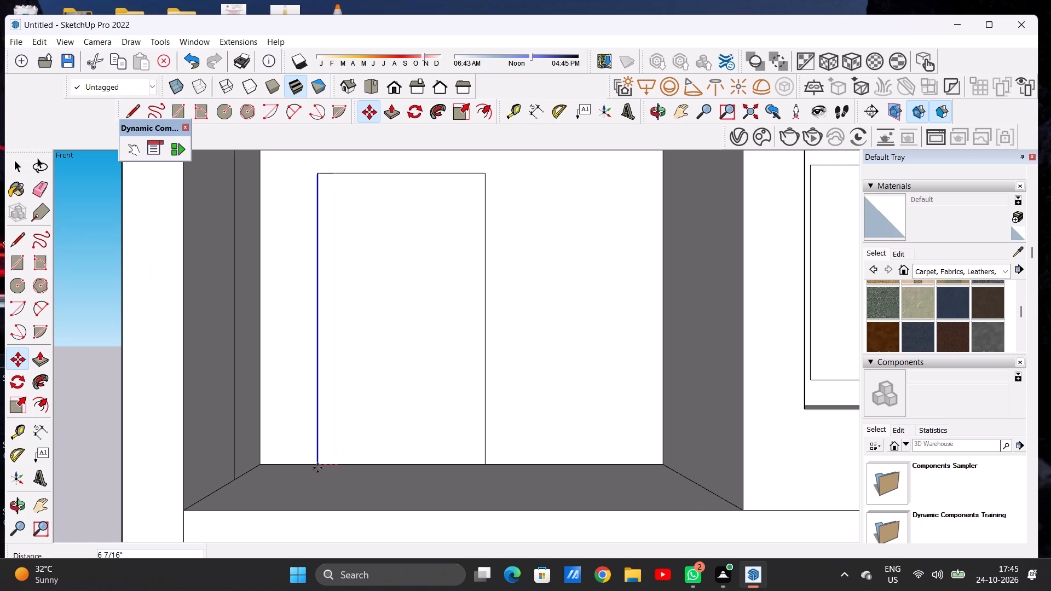
left_click(307, 467)
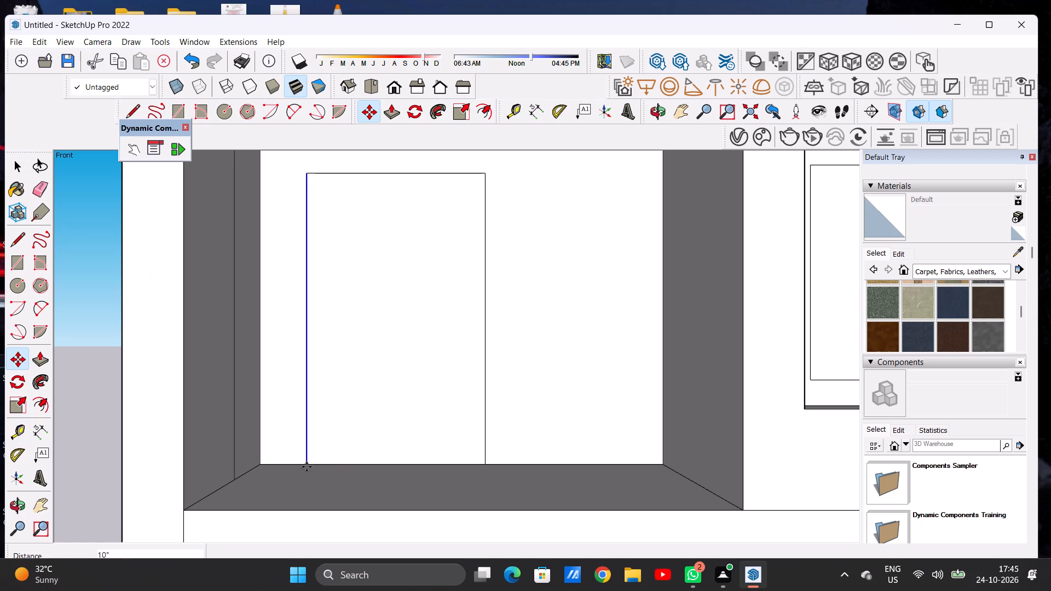
key("space")
scroll(337, 370, "down", 9)
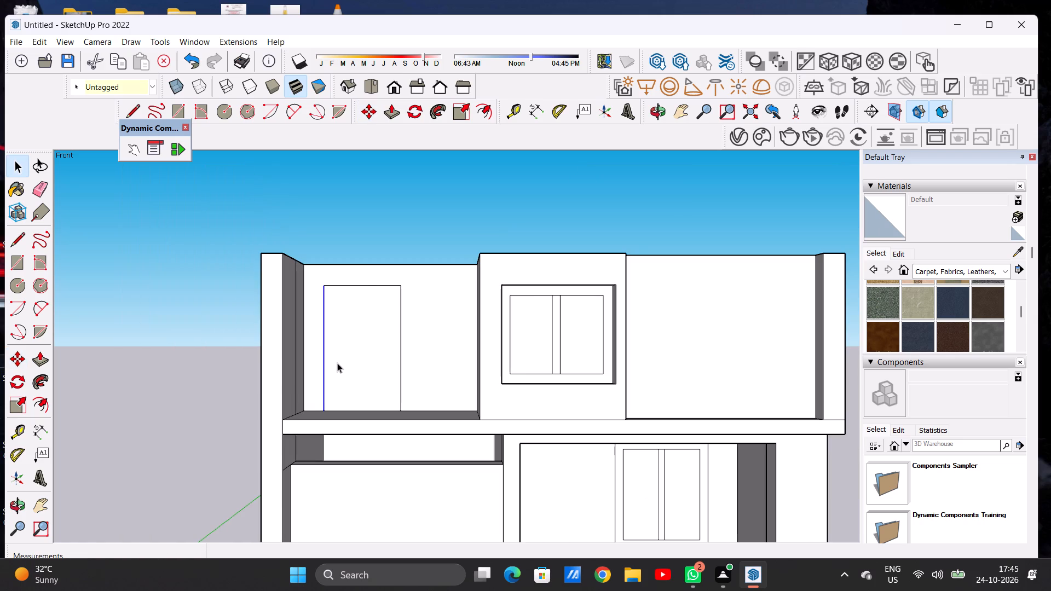
left_click(359, 223)
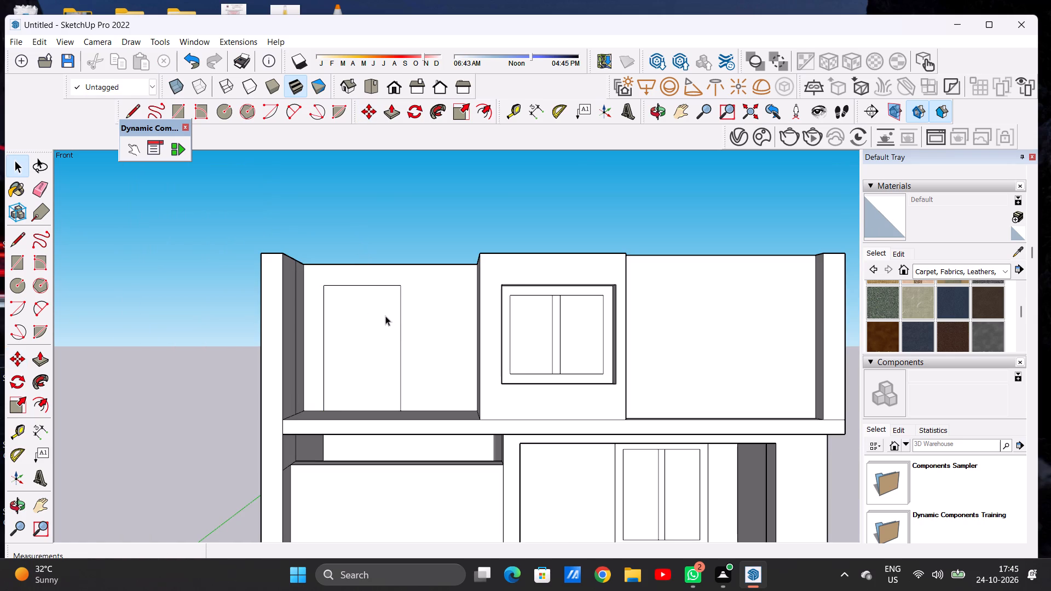
Offset the door rectangle's outline inward about 4 1/2" to form a frame.
scroll(386, 317, "up", 4)
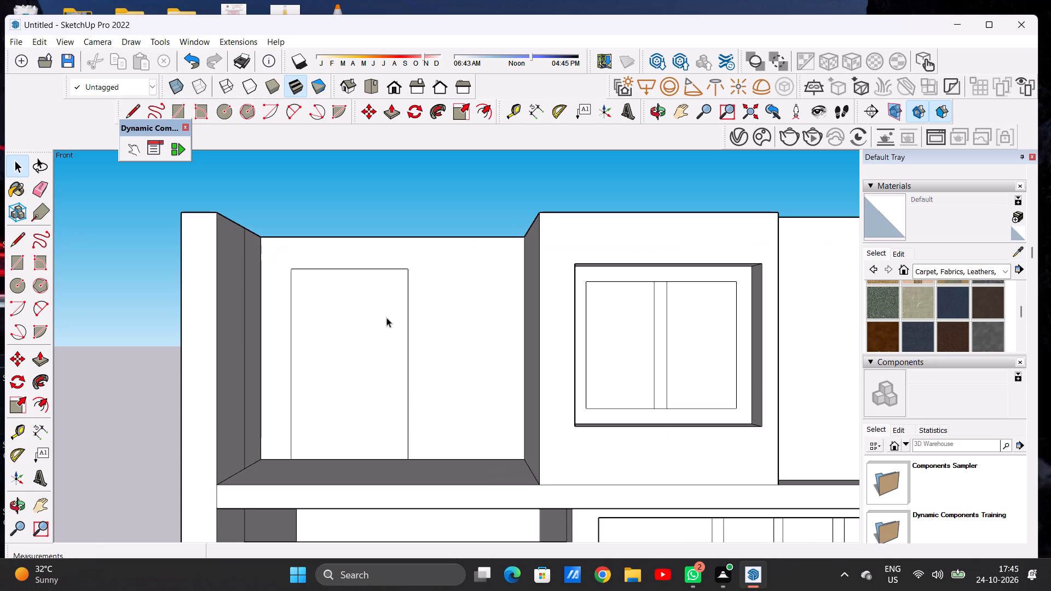
type("OF")
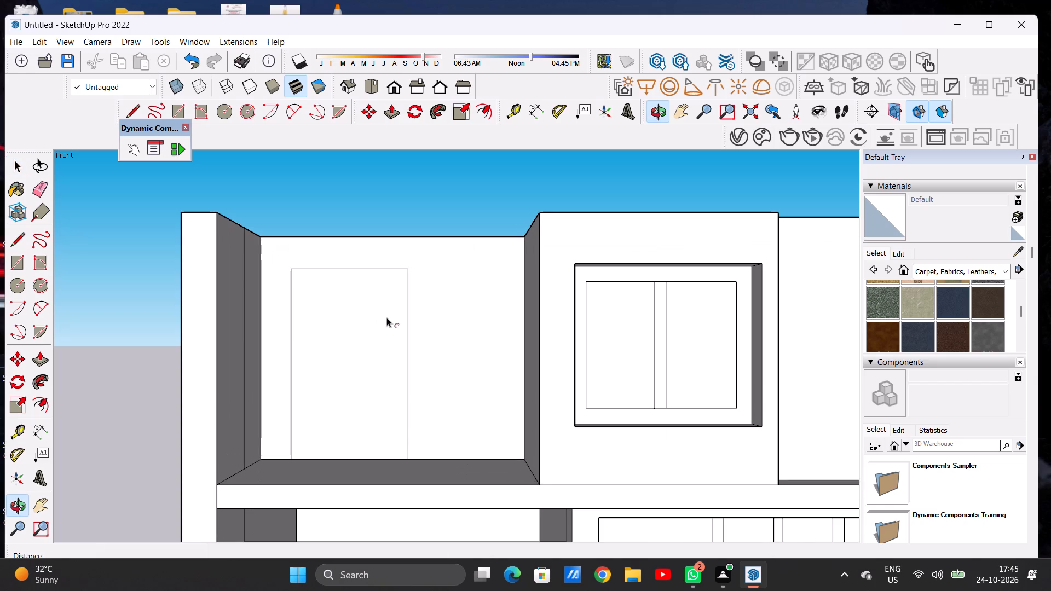
left_click(338, 288)
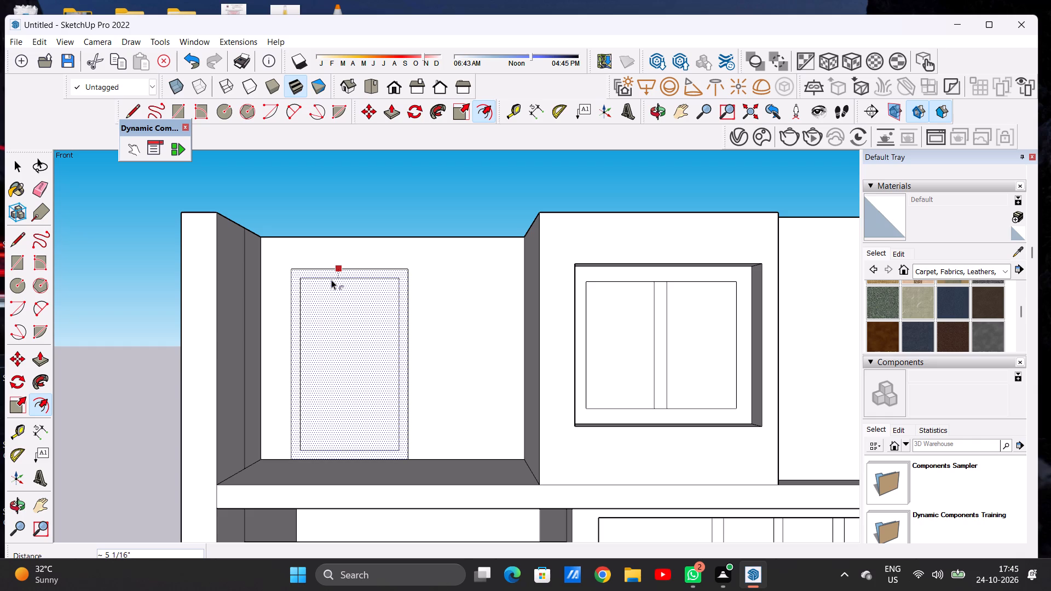
left_click(331, 278)
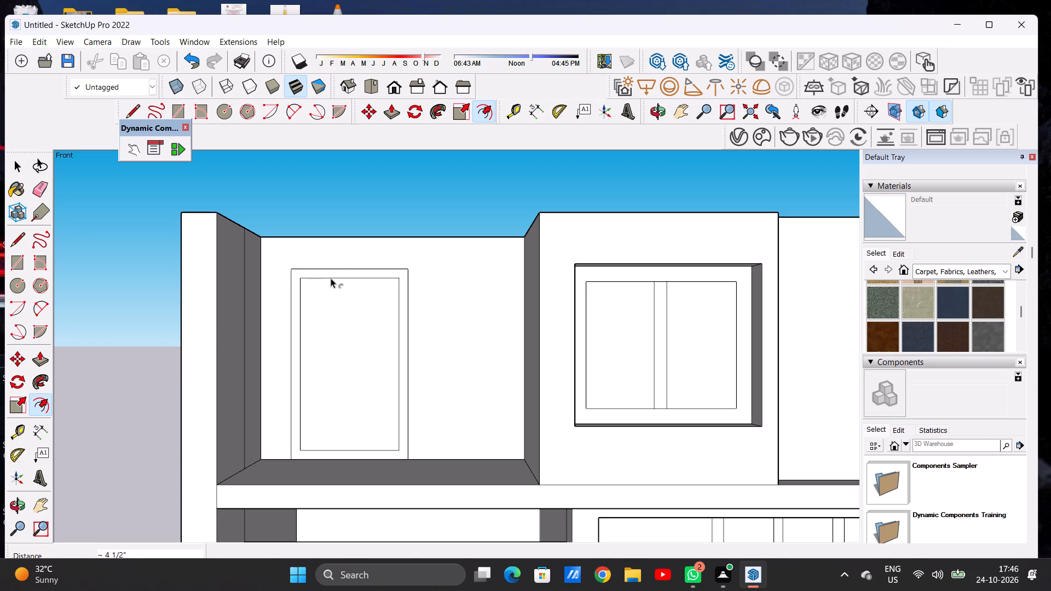
key("space")
Draw two closely spaced vertical lines, each about 7' 1 9/16" long, down the middle of the inner door outline as a mullion.
type("L")
scroll(352, 339, "up", 4)
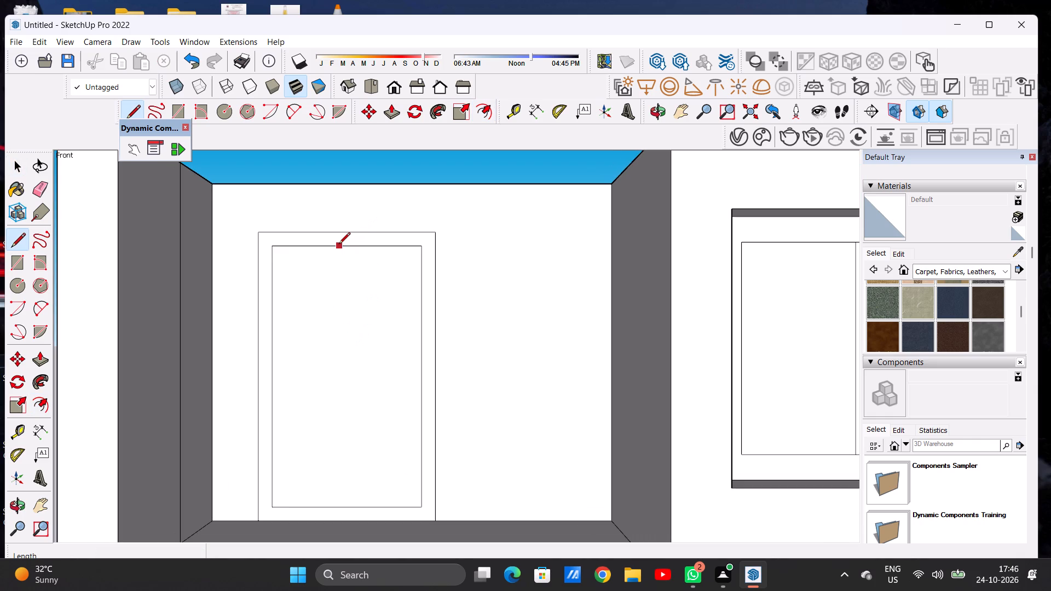
left_click(339, 245)
scroll(349, 233, "down", 8)
scroll(344, 344, "up", 2)
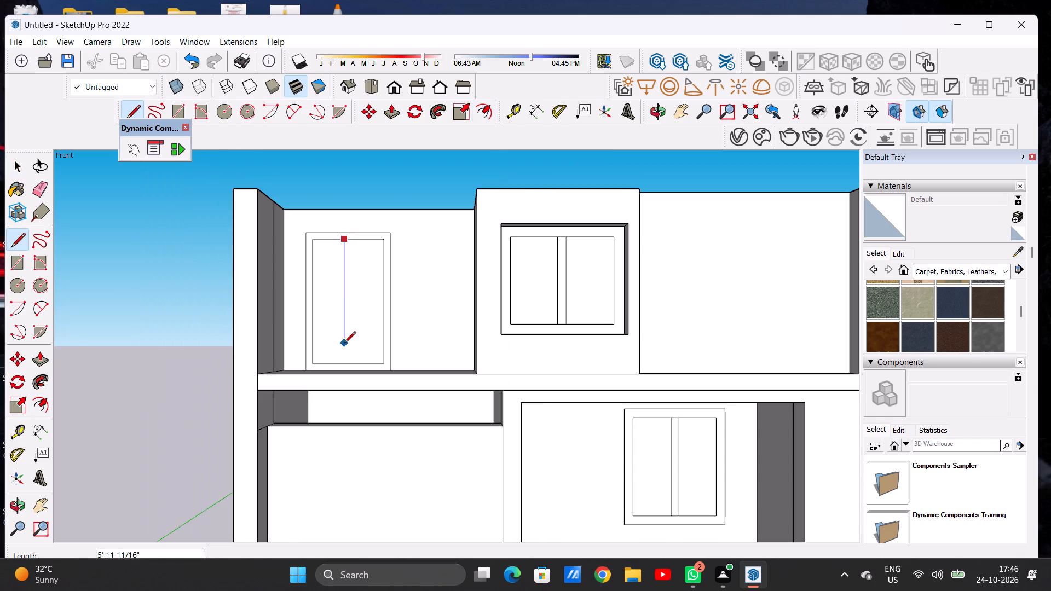
scroll(344, 344, "up", 3)
left_click(344, 378)
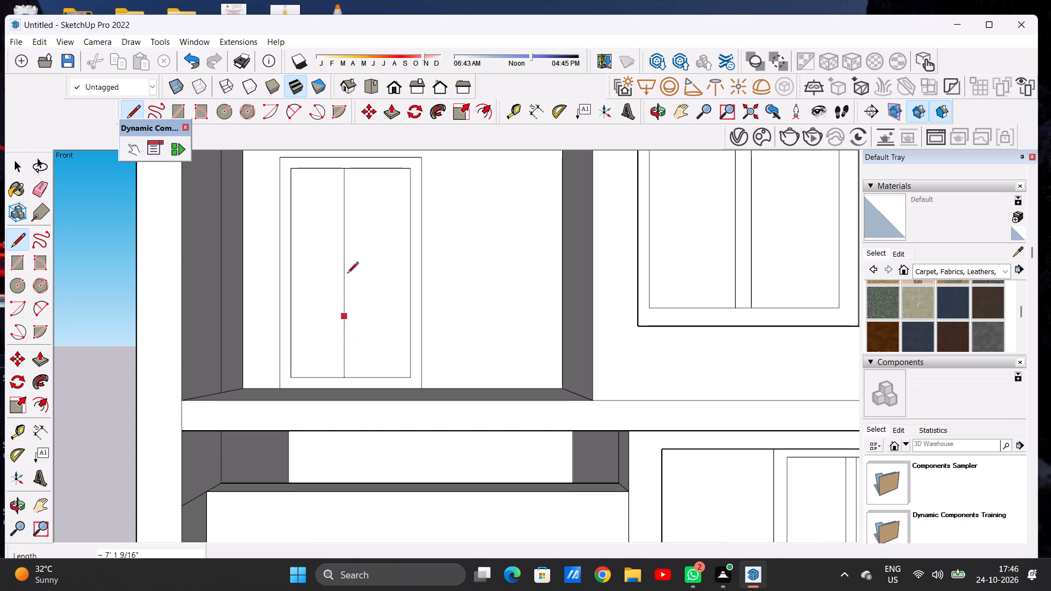
left_click(354, 169)
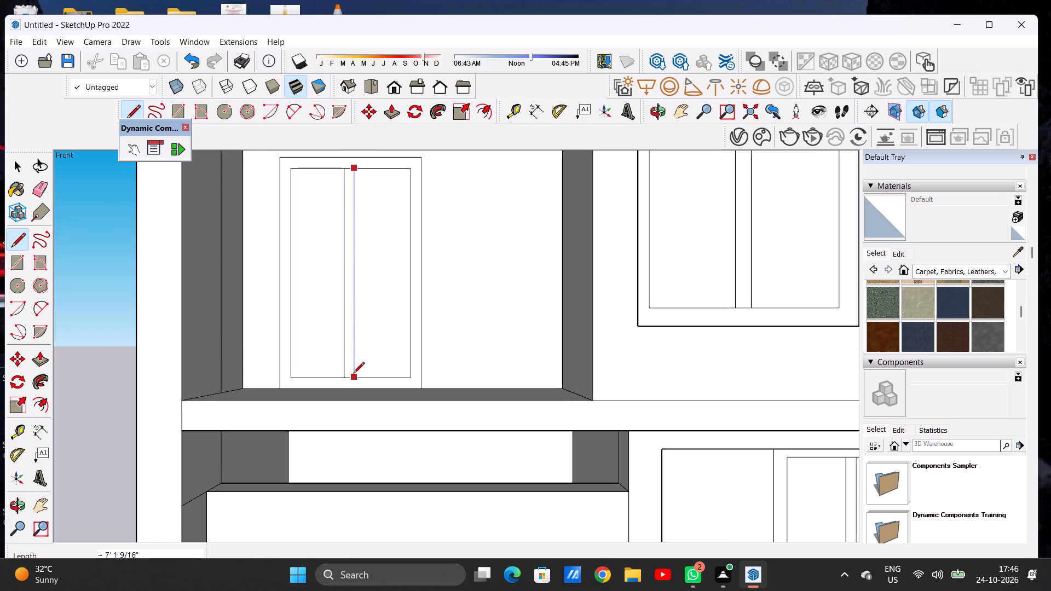
left_click(353, 374)
key("space")
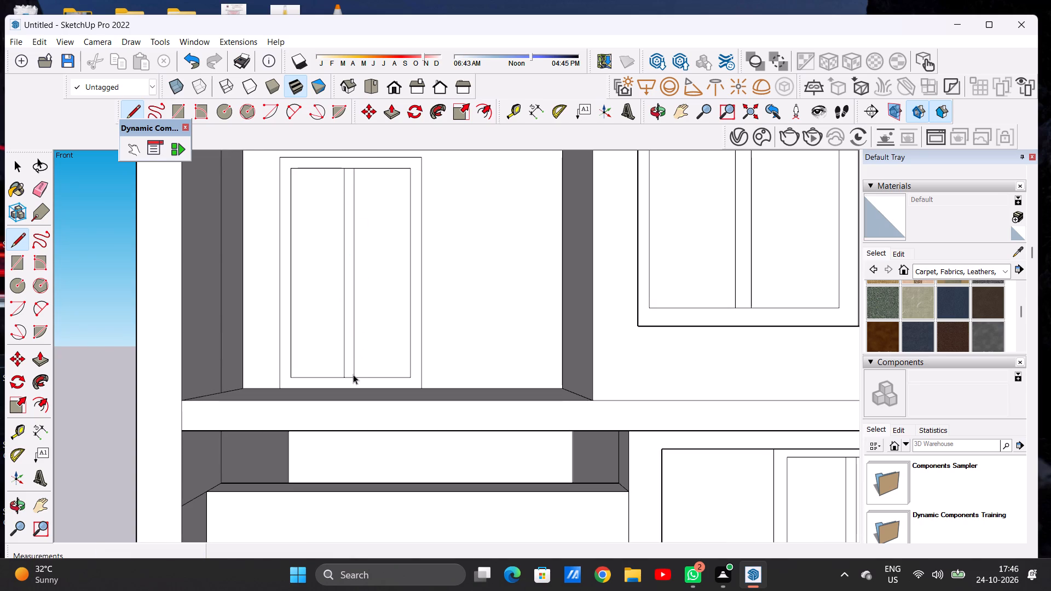
Draw a line across the full width of the upper recess's floor, parallel to and slightly behind its front edge.
scroll(347, 410, "down", 15)
scroll(356, 358, "up", 3)
scroll(356, 358, "down", 1)
scroll(356, 358, "up", 1)
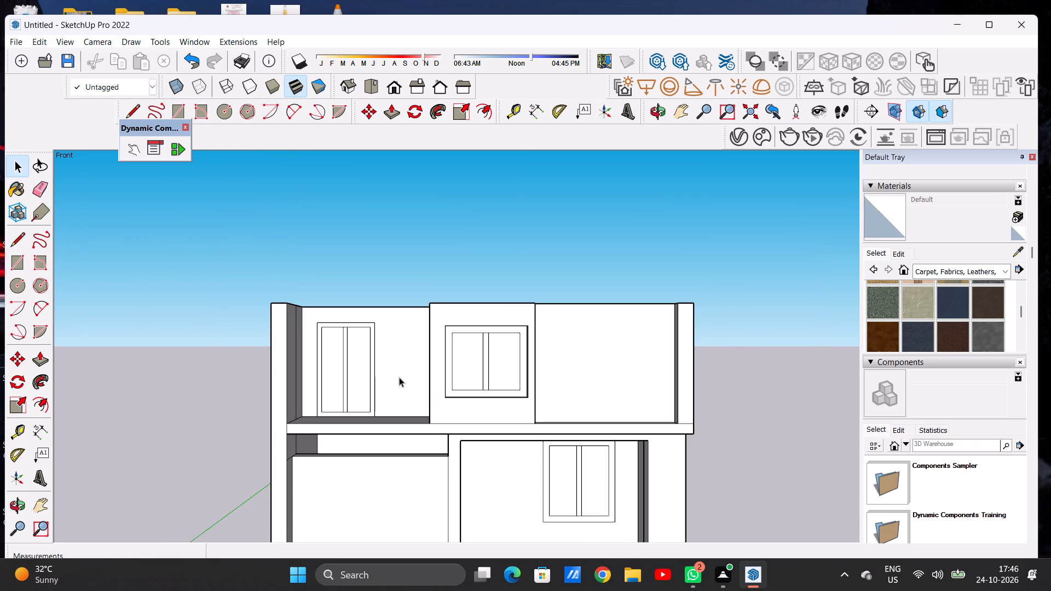
scroll(402, 380, "down", 5)
middle_click_drag(392, 436, 386, 538)
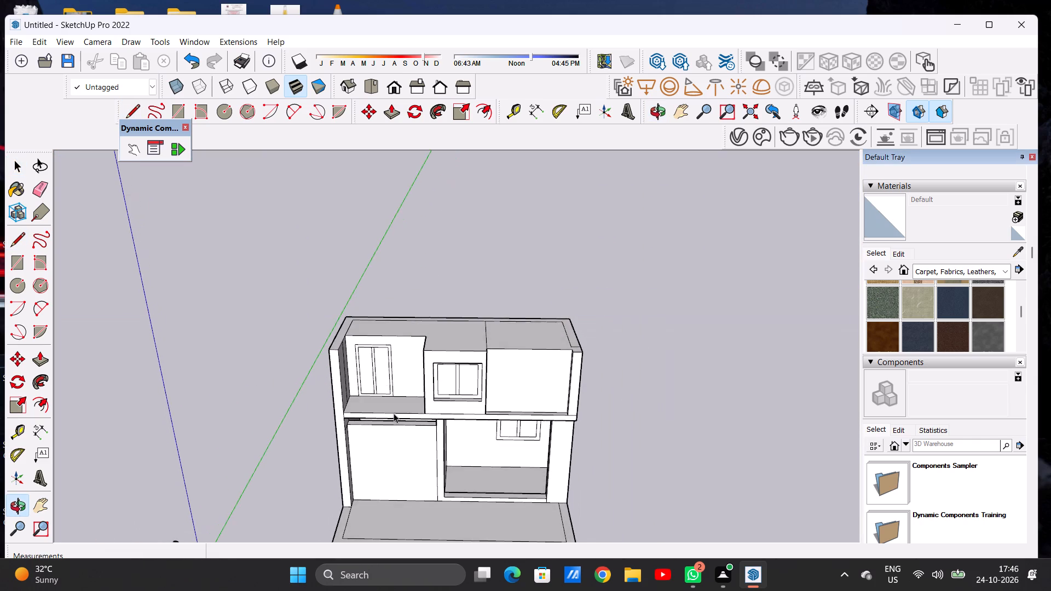
scroll(394, 413, "up", 5)
middle_click_drag(389, 435, 373, 488)
scroll(367, 410, "up", 8)
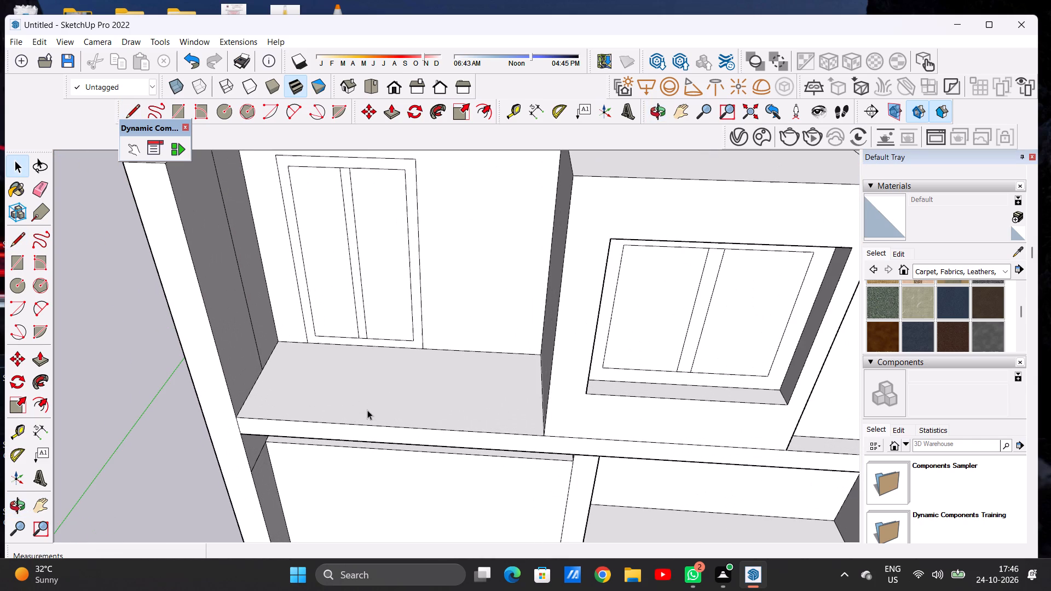
key("l")
scroll(321, 405, "up", 5)
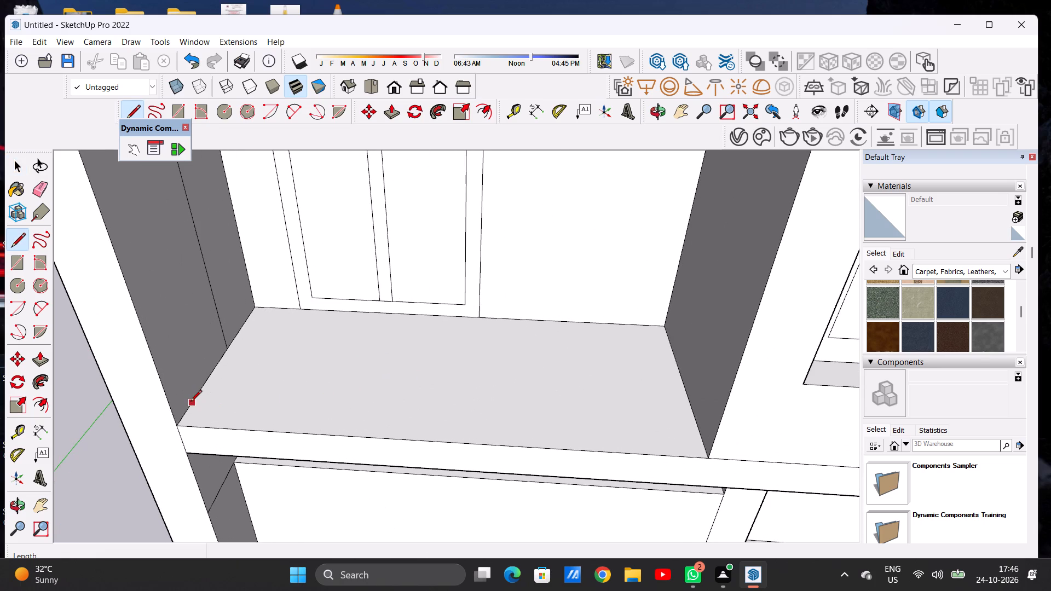
left_click(190, 402)
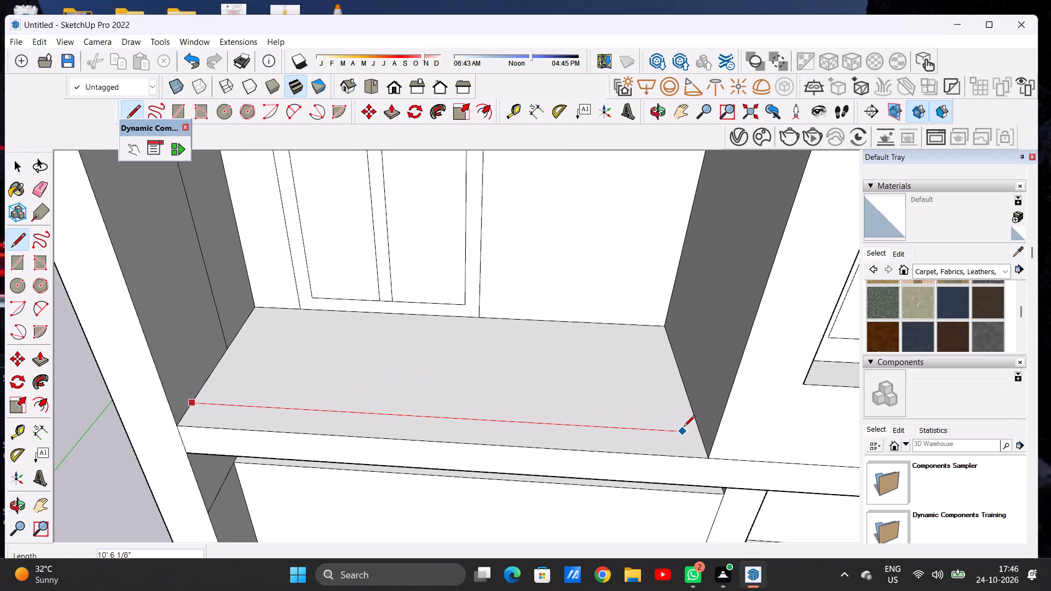
left_click(704, 433)
key("space")
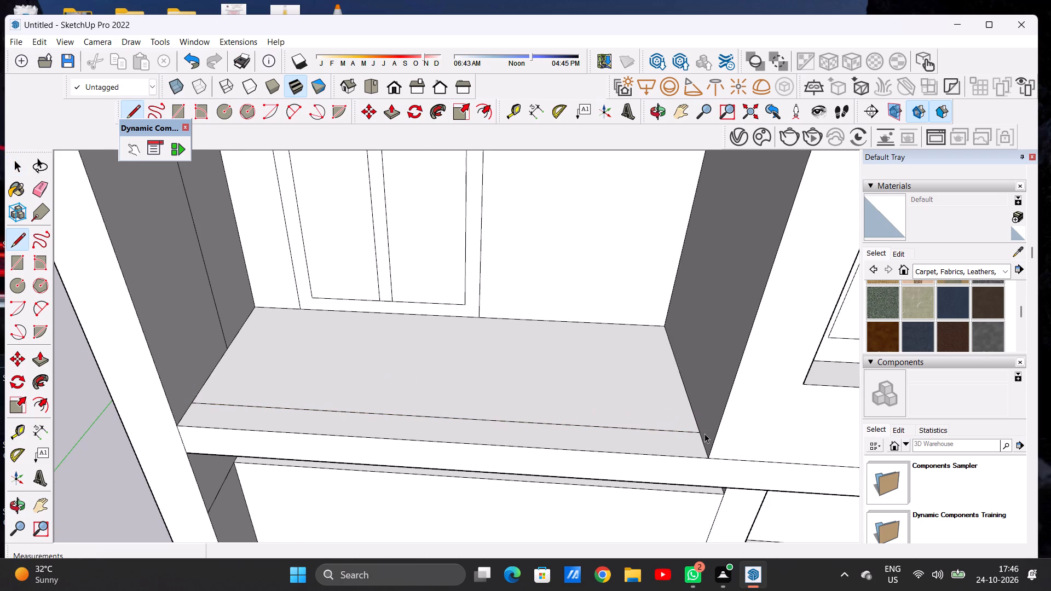
Erase the stray vertical line on the outer side wall inside the upper recess.
scroll(429, 387, "down", 13)
middle_click_drag(438, 374, 449, 307)
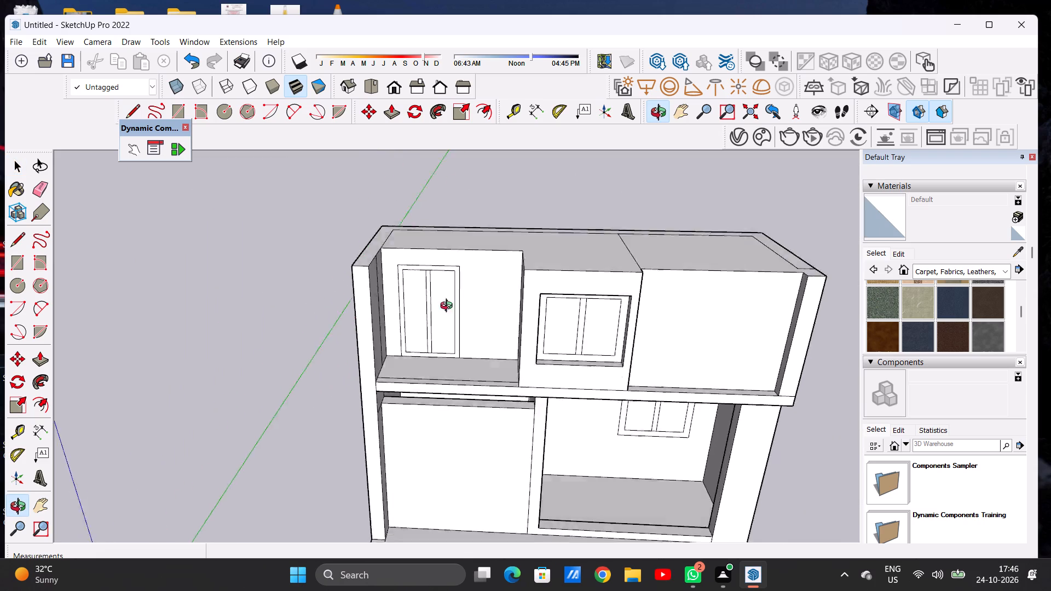
middle_click_drag(449, 307, 355, 332)
scroll(376, 298, "up", 3)
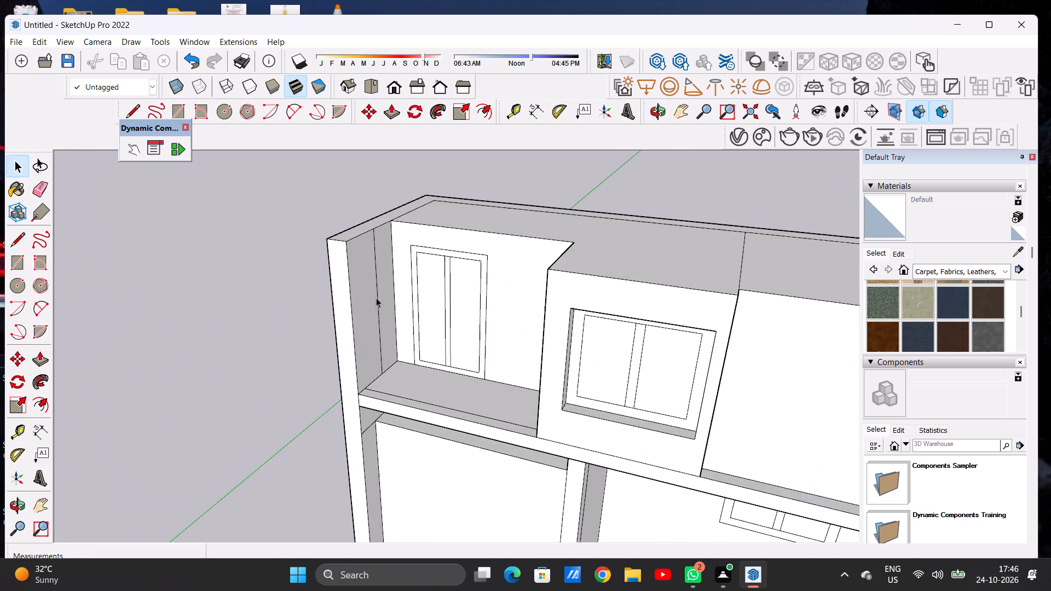
key("e")
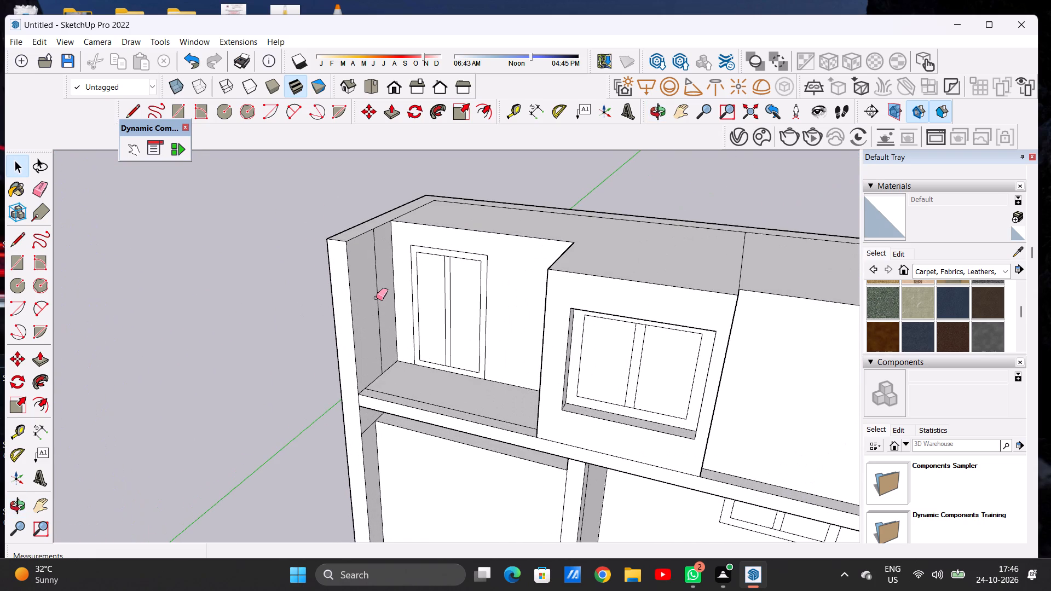
scroll(376, 298, "up", 3)
left_click(376, 298)
key("space")
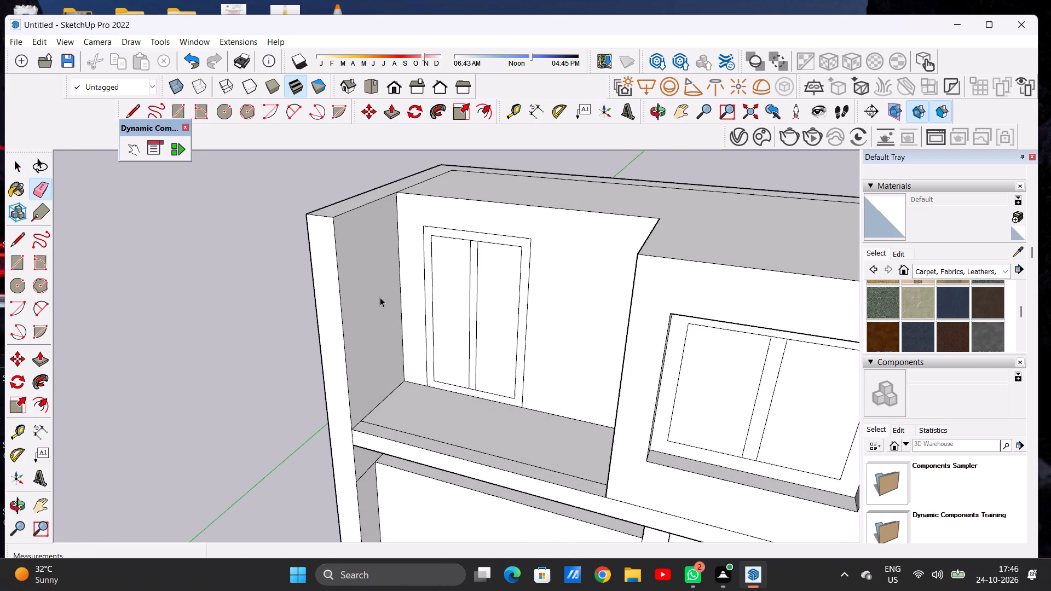
Draw a second line about 10' 10 3/4" long across the balcony floor, between the first line and the front edge.
scroll(380, 297, "down", 3)
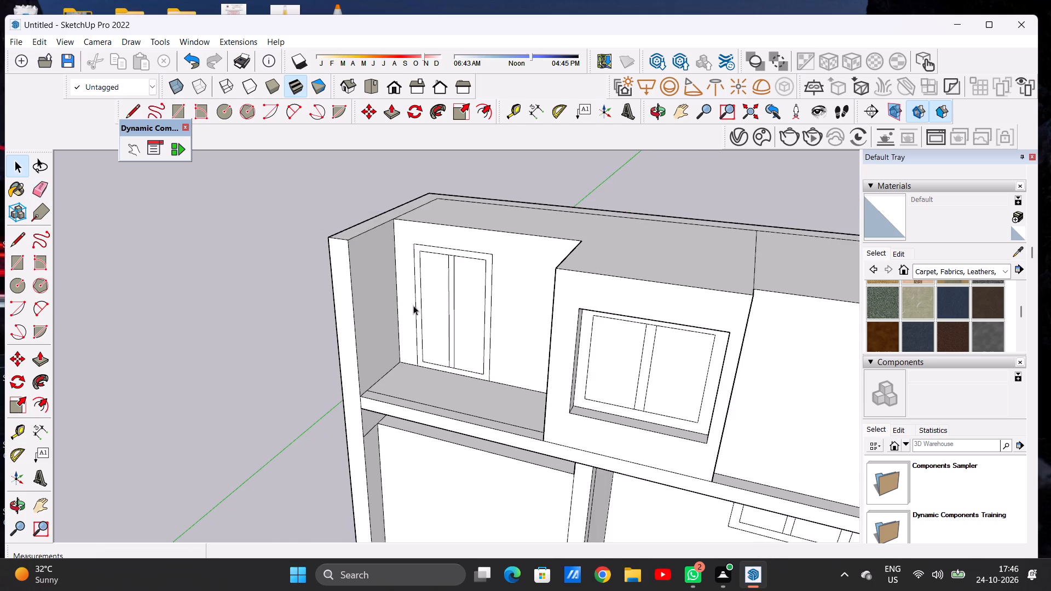
scroll(413, 305, "down", 4)
scroll(446, 332, "up", 1)
scroll(447, 332, "down", 4)
middle_click_drag(525, 343, 645, 302)
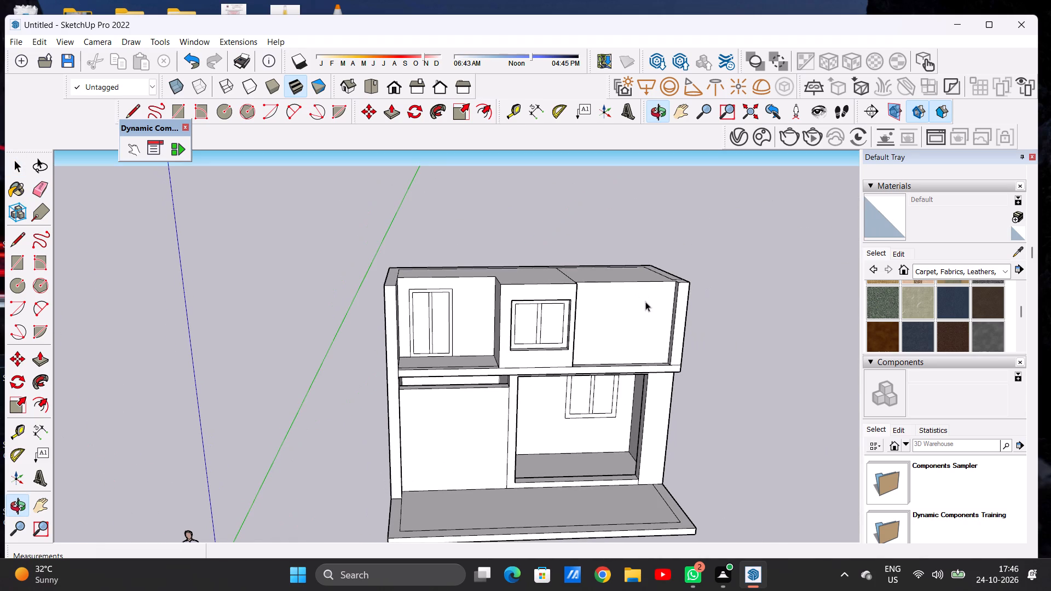
scroll(441, 372, "up", 6)
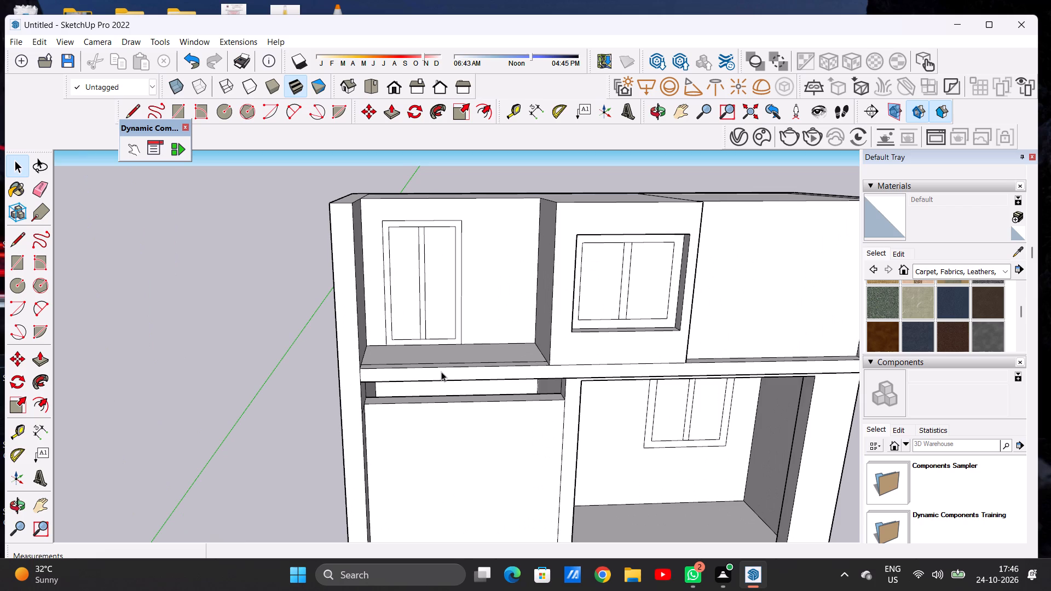
scroll(508, 355, "up", 3)
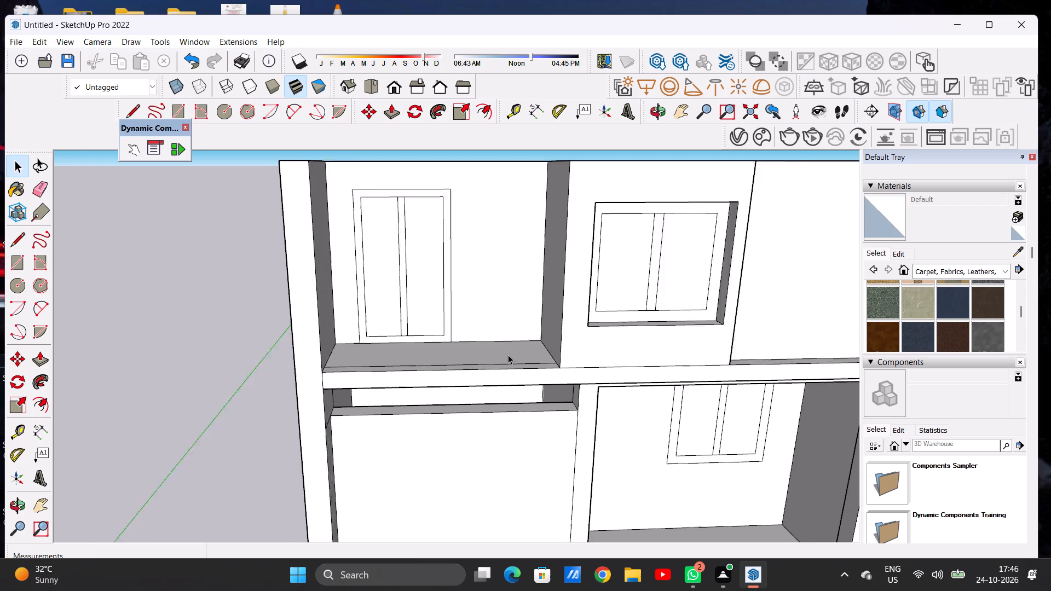
scroll(508, 355, "up", 2)
middle_click_drag(529, 411, 530, 453)
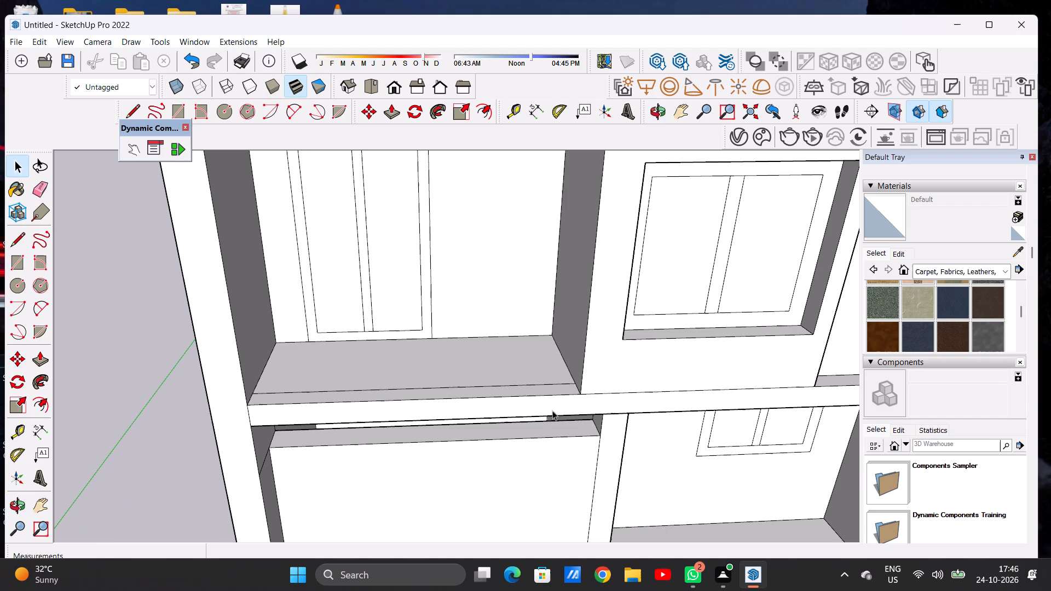
scroll(555, 396, "down", 3)
middle_click_drag(547, 380, 542, 462)
scroll(542, 432, "up", 6)
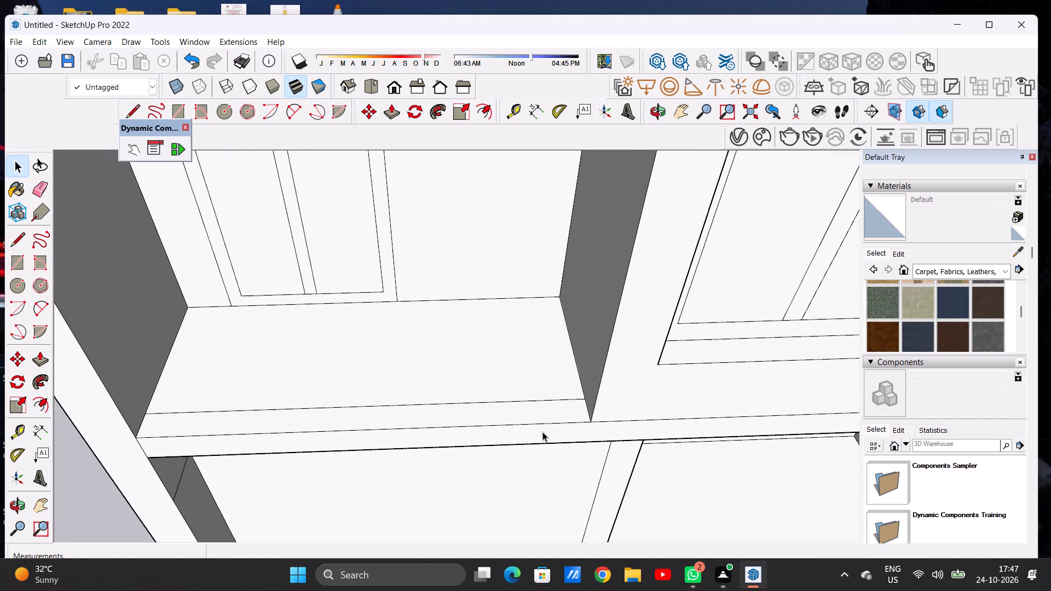
key("l")
scroll(542, 432, "up", 4)
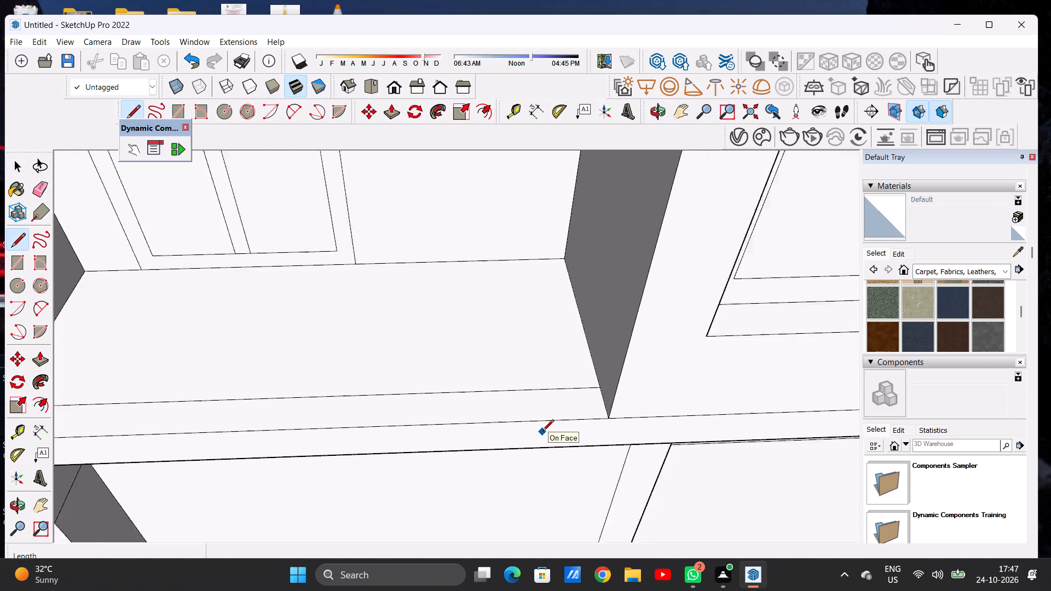
scroll(713, 369, "down", 5)
scroll(259, 392, "up", 6)
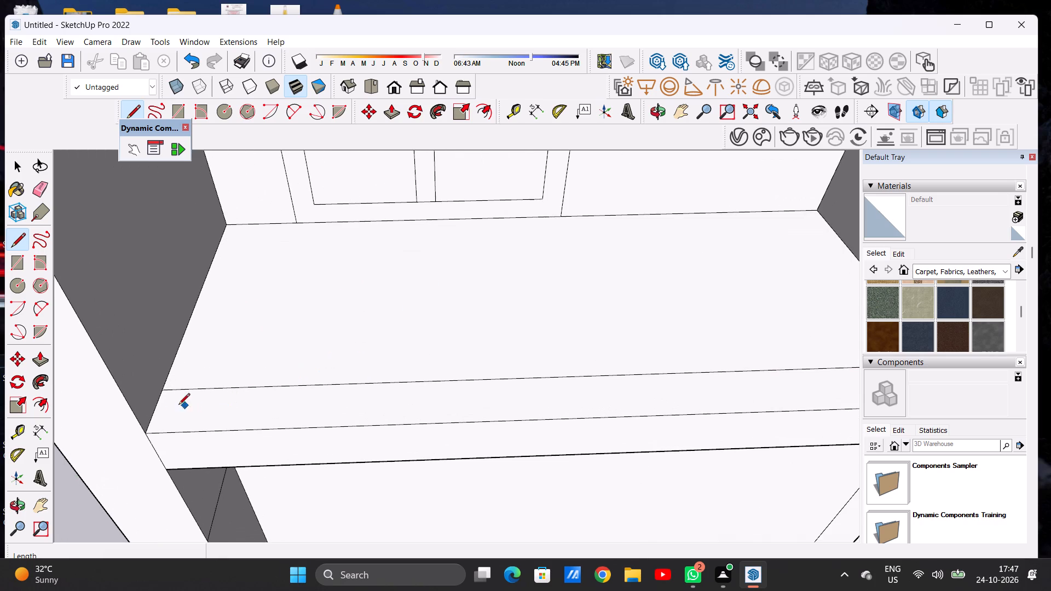
left_click(157, 408)
scroll(291, 408, "down", 5)
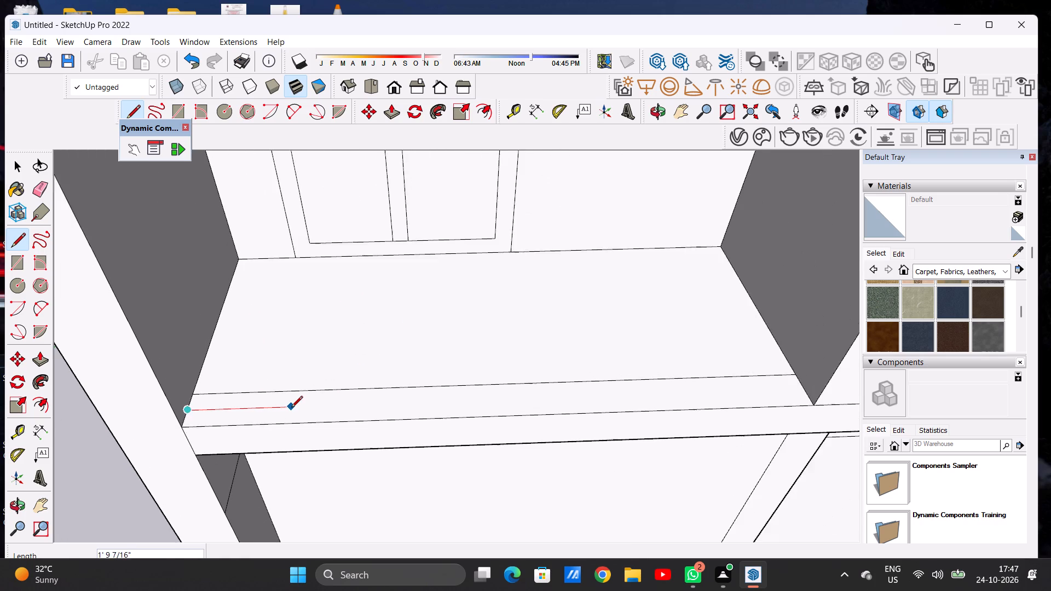
left_click(722, 390)
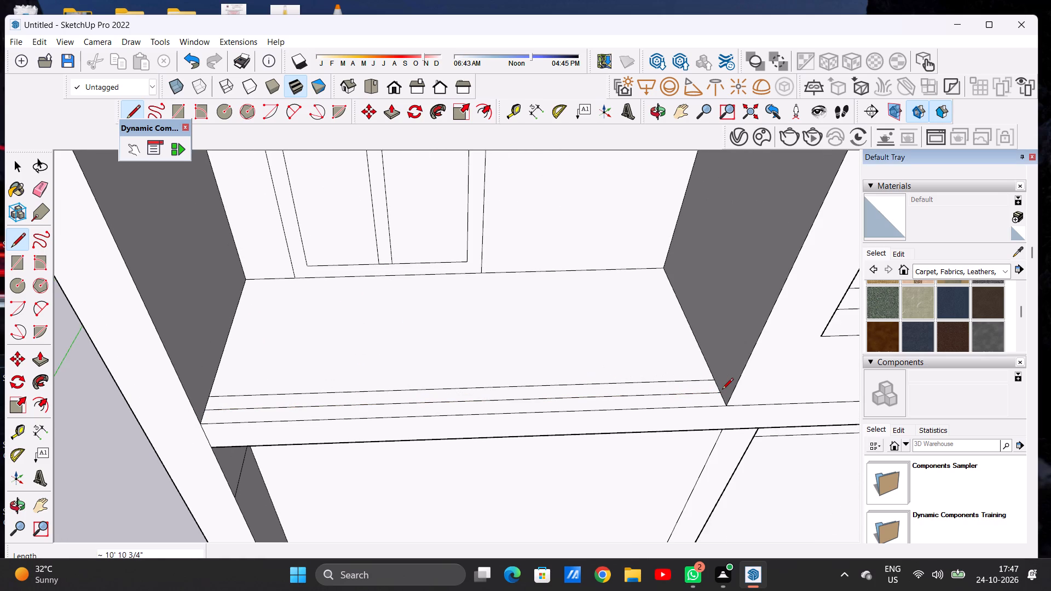
key("space")
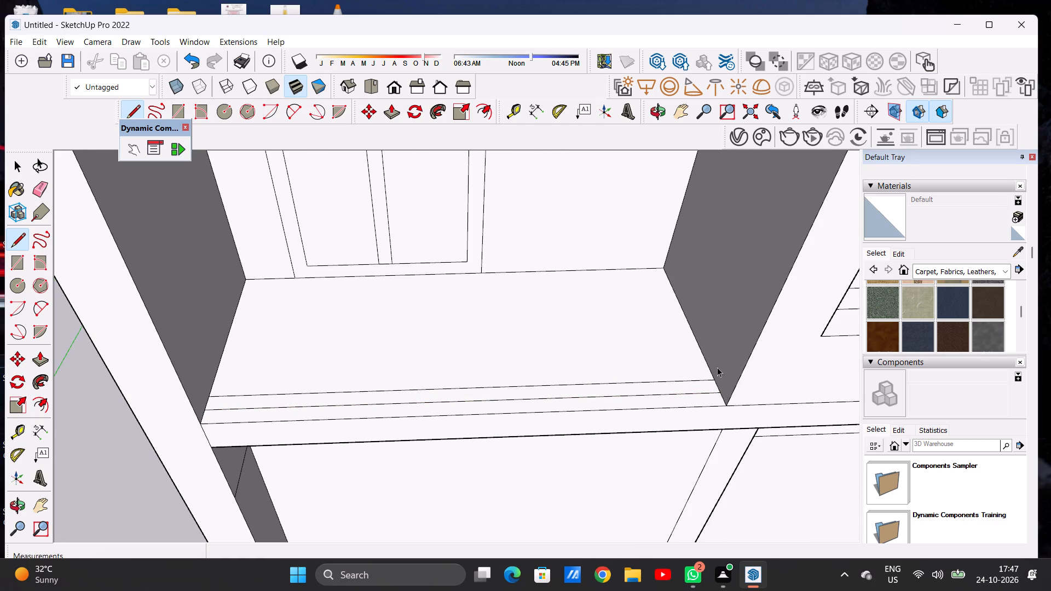
Push/Pull the narrow strip between the two balcony floor lines up about 3' 5 5/16" to form a parapet.
key("p")
scroll(709, 378, "up", 4)
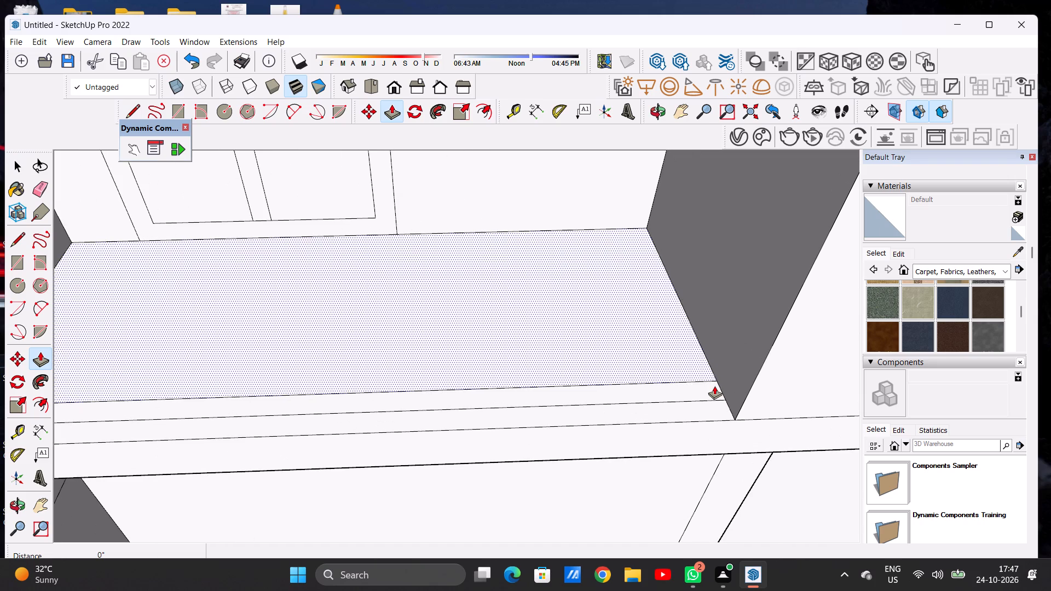
left_click(714, 386)
scroll(714, 348, "down", 9)
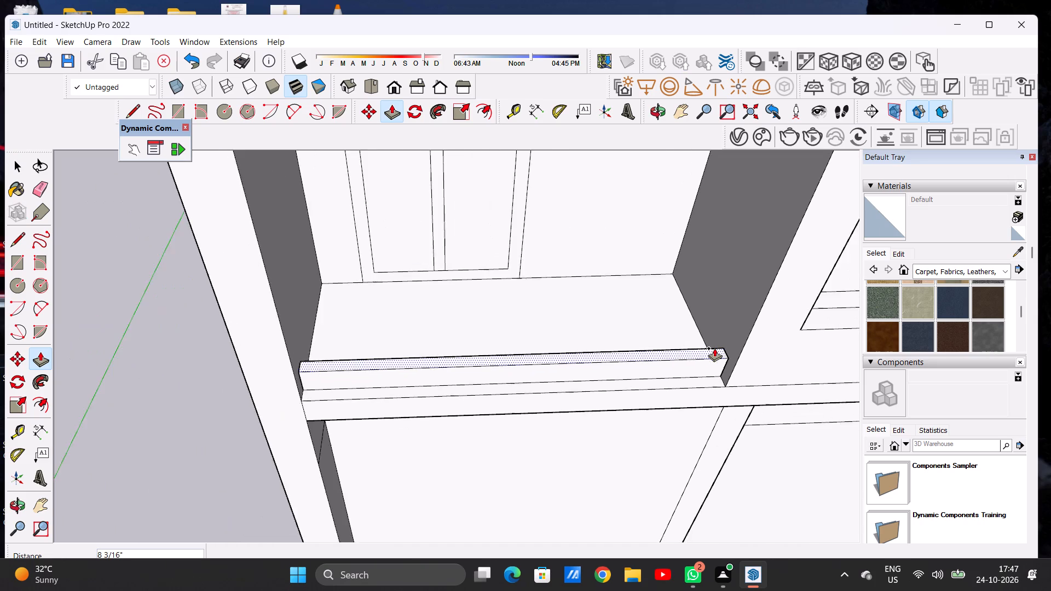
middle_click_drag(727, 333, 722, 261)
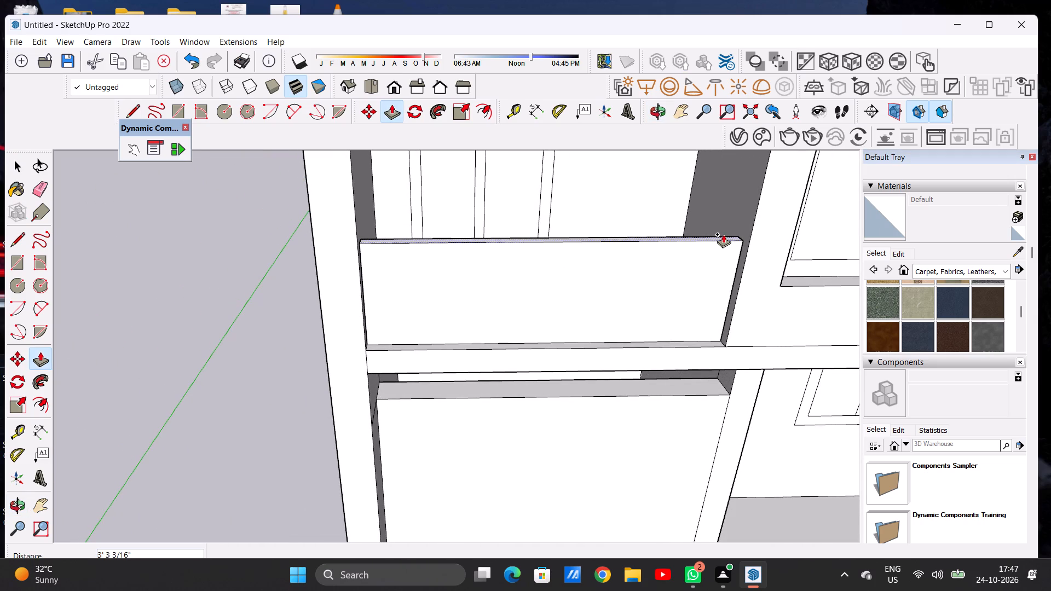
left_click(723, 229)
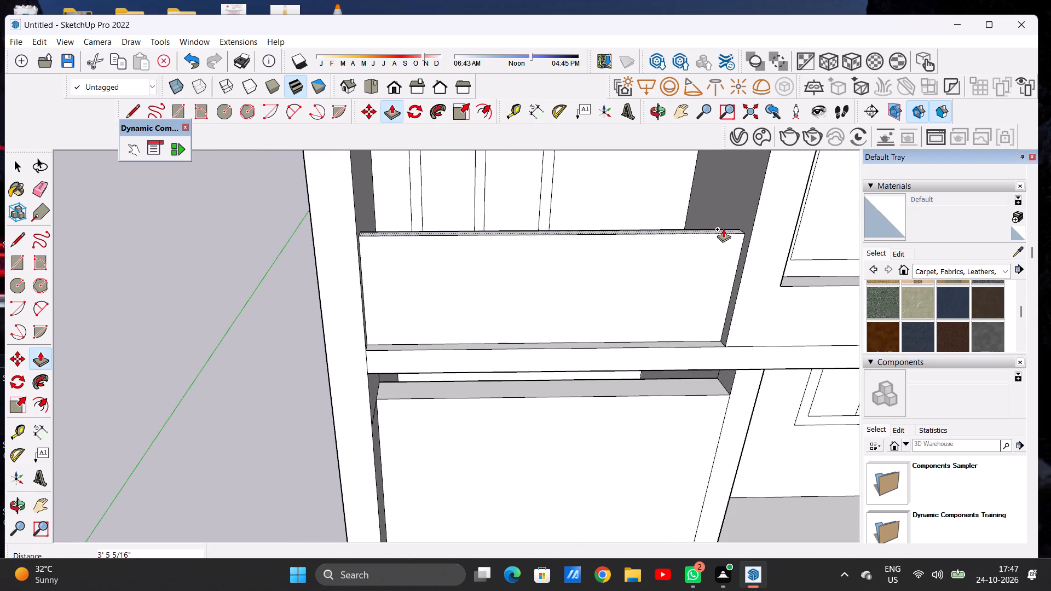
key("space")
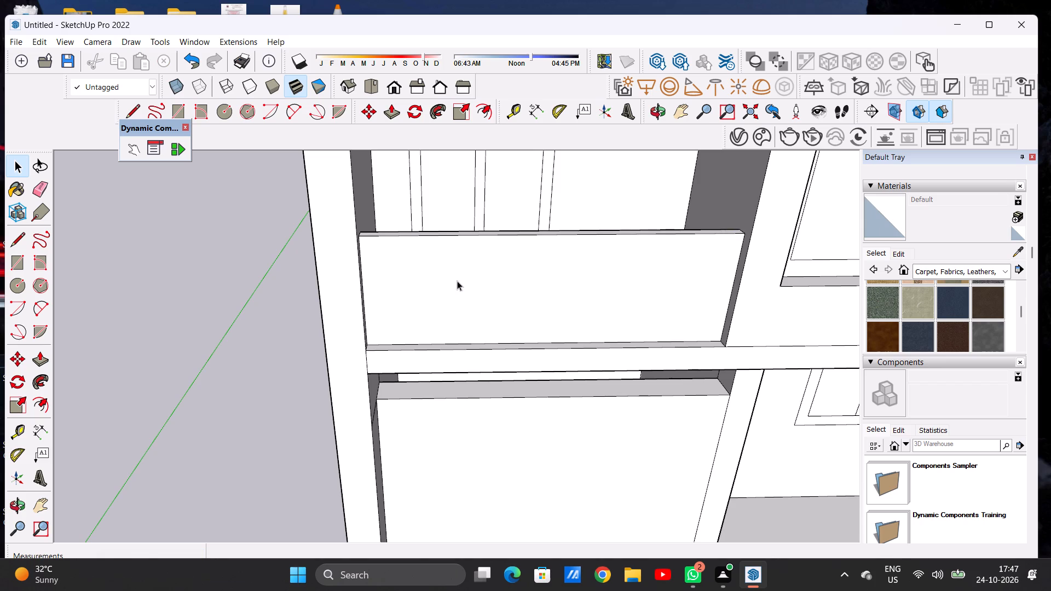
Push/Pull the top face of the balcony parapet slightly higher.
scroll(407, 296, "down", 12)
middle_click_drag(447, 303, 442, 225)
scroll(446, 258, "up", 5)
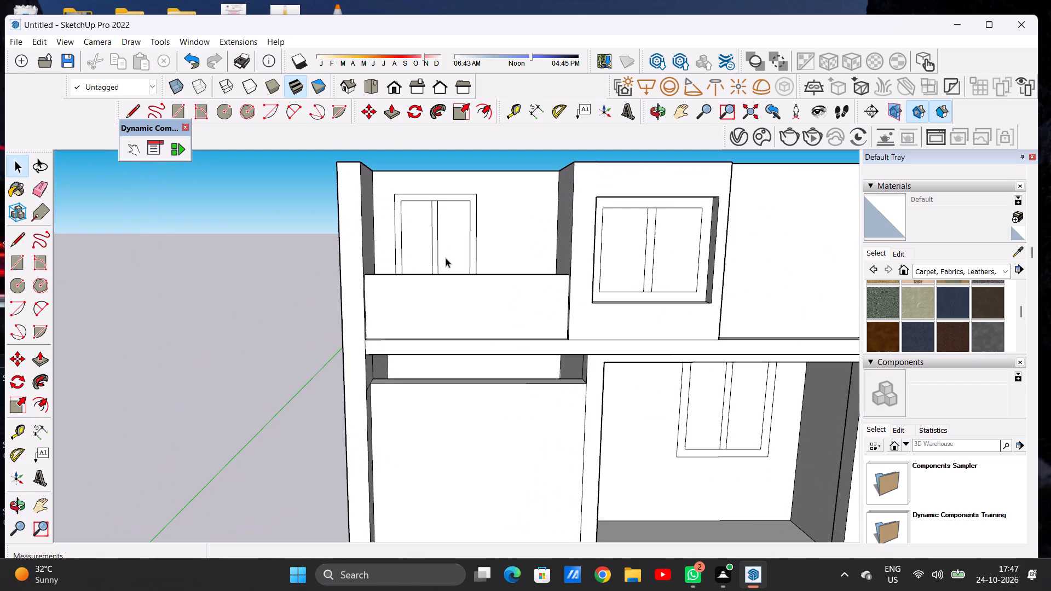
scroll(465, 268, "down", 3)
middle_click_drag(485, 256, 498, 362)
scroll(530, 310, "up", 12)
key("p")
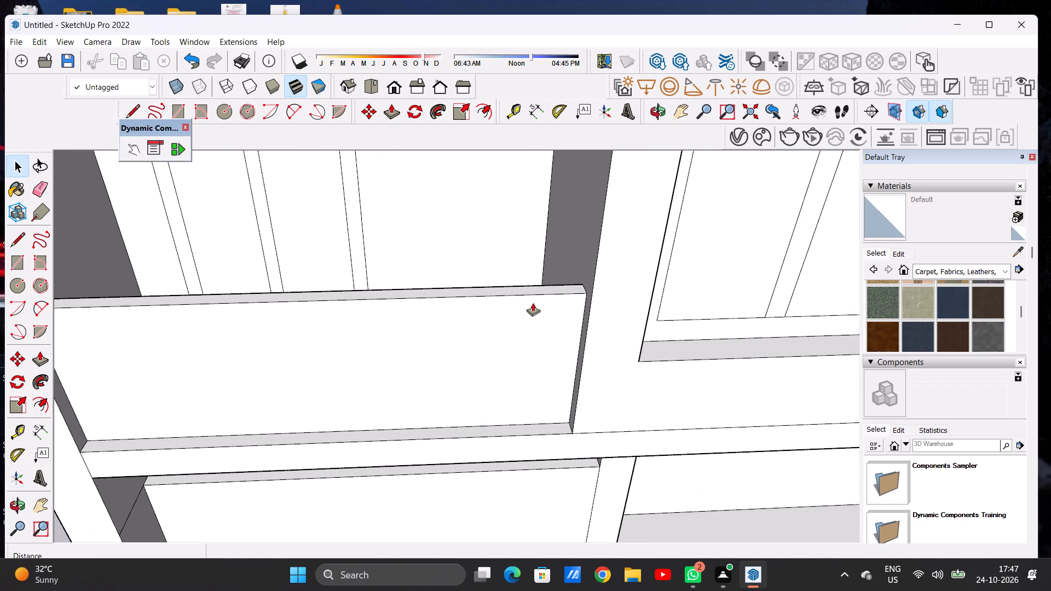
scroll(565, 295, "up", 6)
left_click(570, 279)
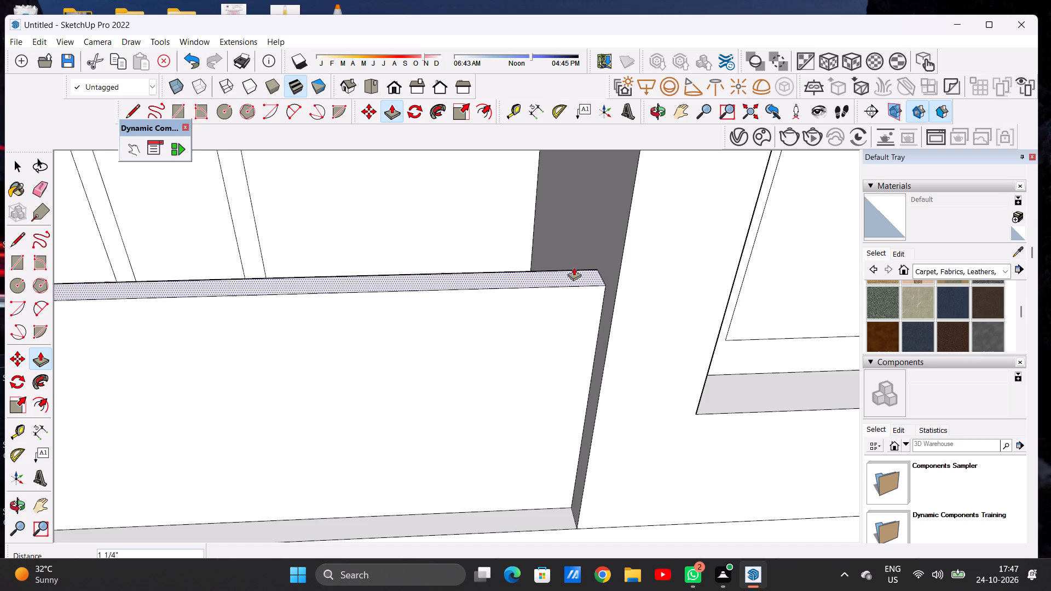
left_click(587, 247)
key("space")
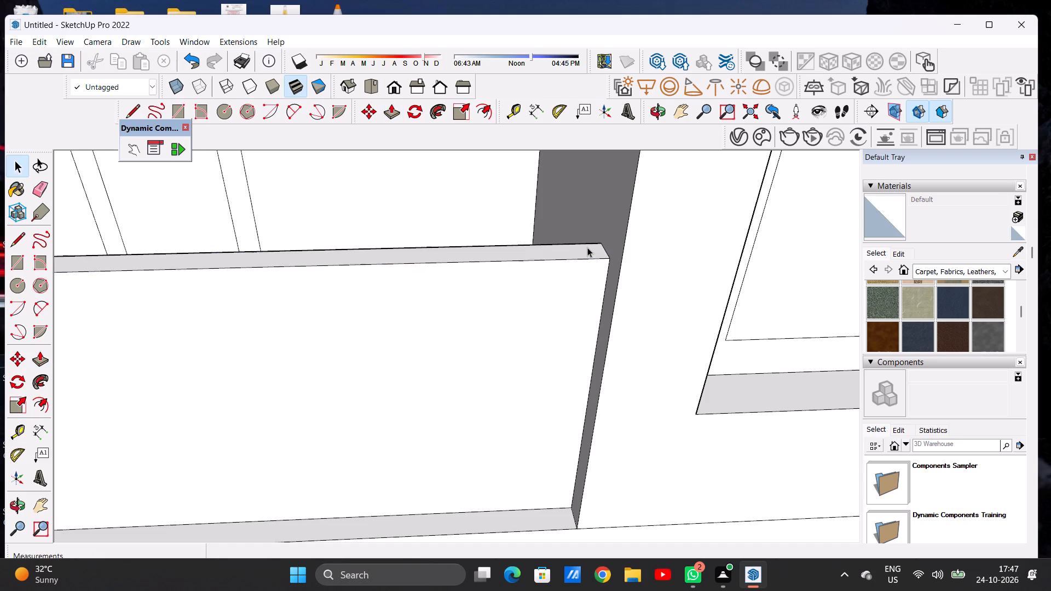
Draw a line about 9 13/16" long on the roof, extending the side wall's inner edge to the plain front panel's top corner.
scroll(597, 333, "down", 5)
scroll(406, 411, "down", 17)
middle_click_drag(405, 395, 405, 339)
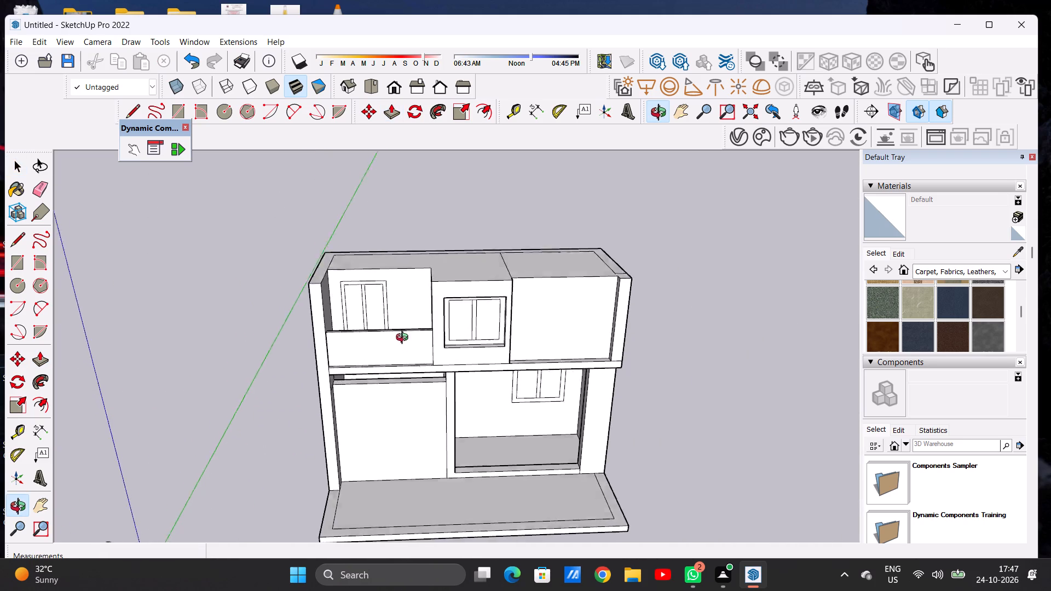
middle_click_drag(405, 339, 391, 297)
scroll(465, 327, "down", 4)
scroll(500, 318, "up", 6)
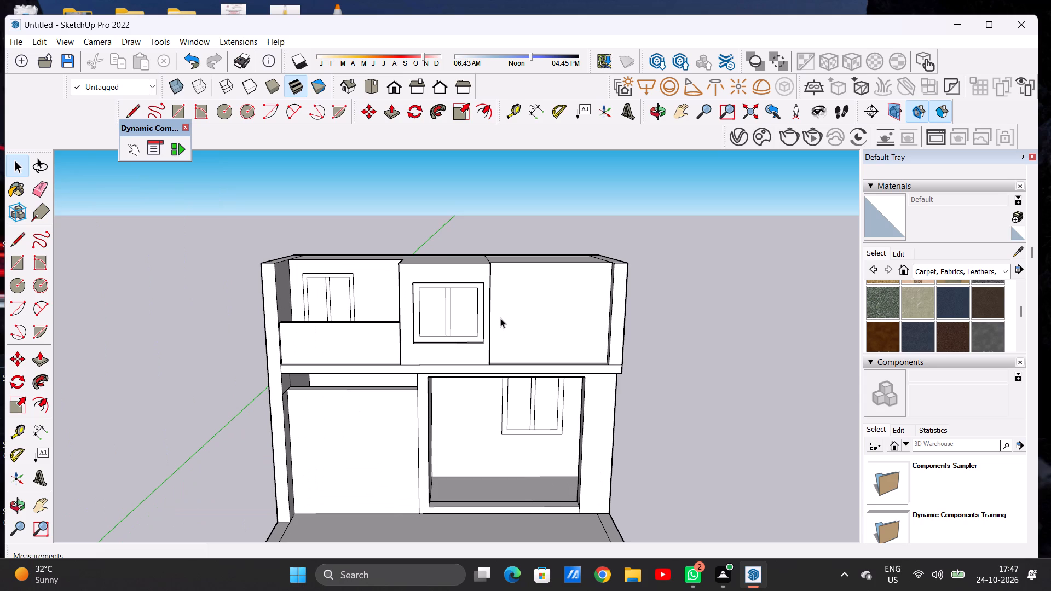
scroll(550, 310, "down", 4)
middle_click_drag(483, 285, 453, 431)
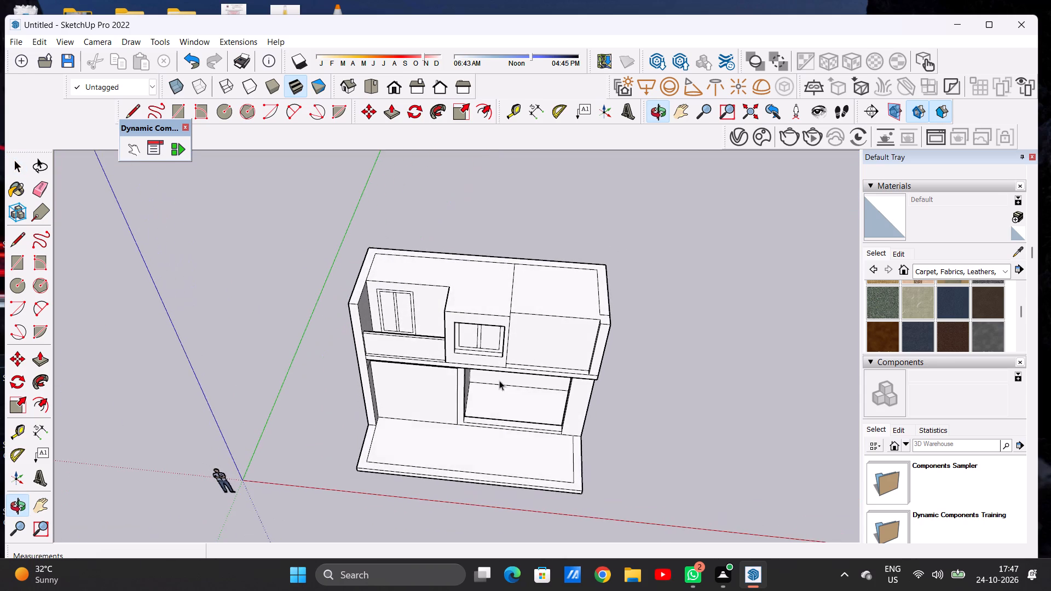
scroll(571, 311, "up", 6)
scroll(643, 331, "up", 3)
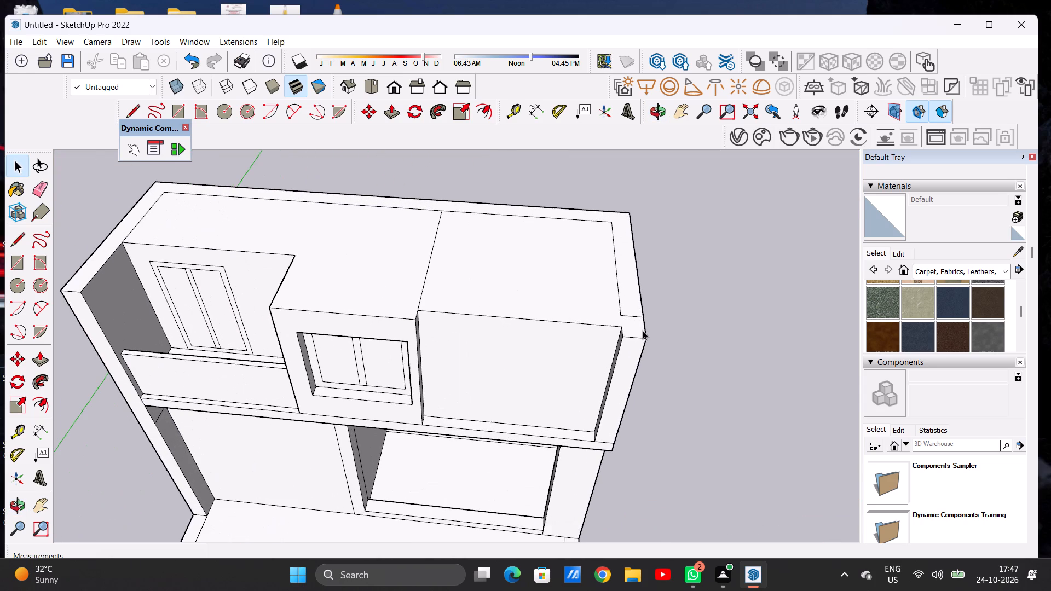
key("l")
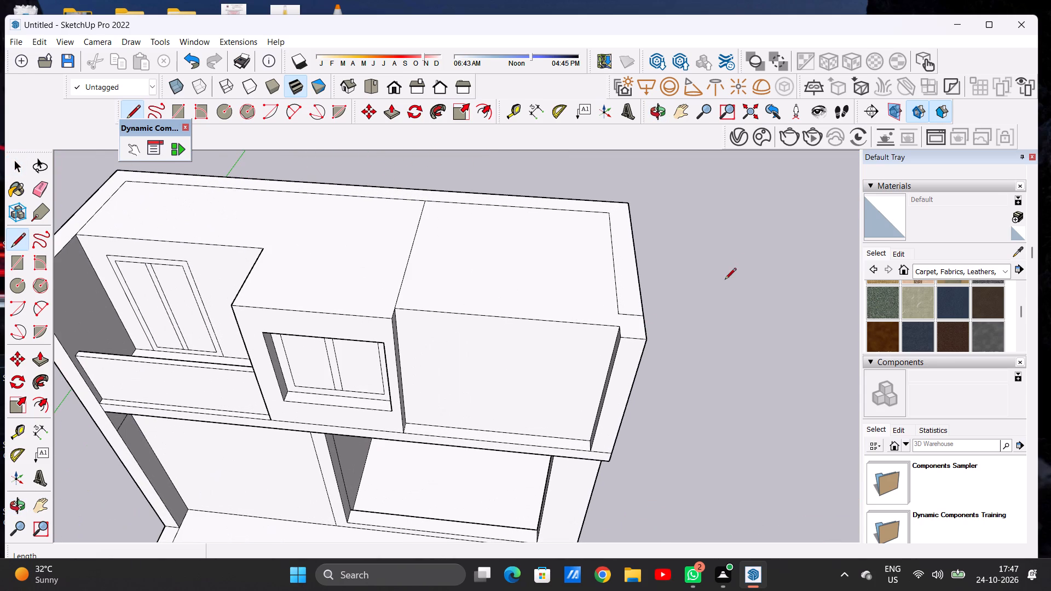
scroll(591, 370, "up", 6)
left_click(654, 256)
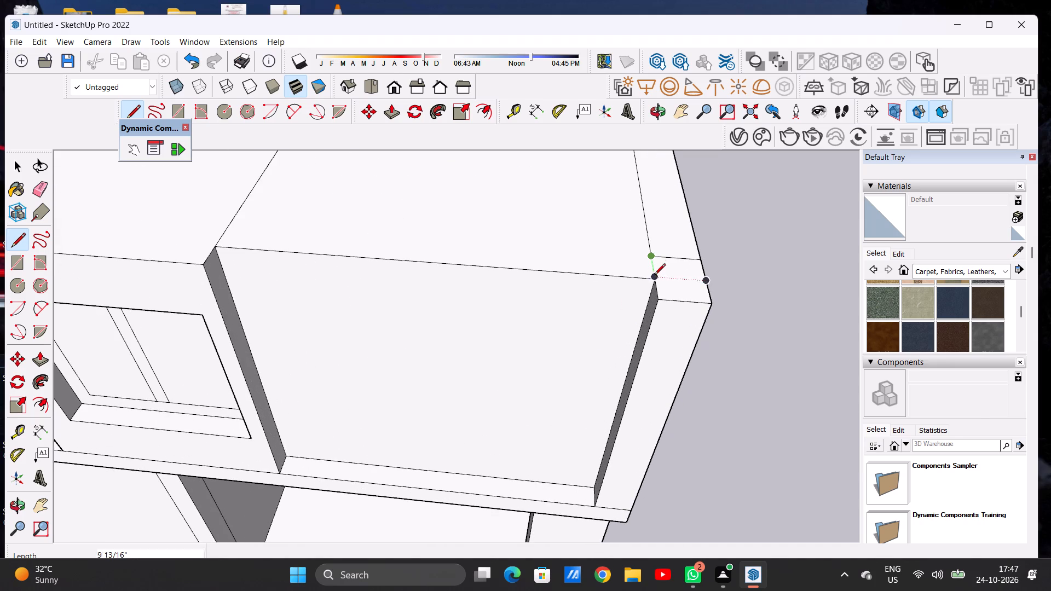
left_click(654, 278)
key("space")
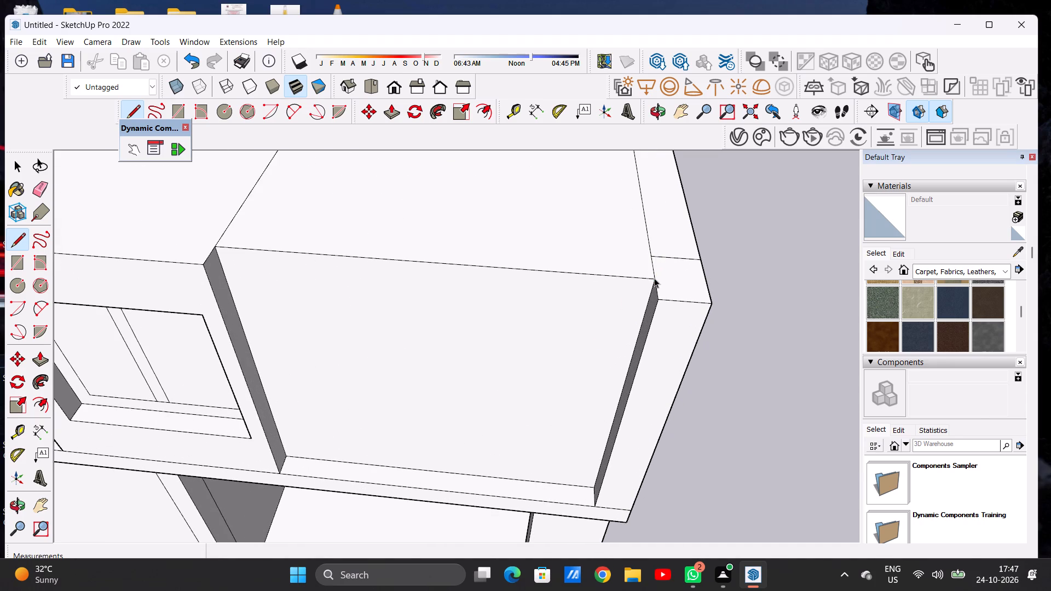
Erase the short crosswise line on top of the side wall beside the plain upper front panel.
scroll(654, 278, "down", 11)
scroll(655, 286, "up", 6)
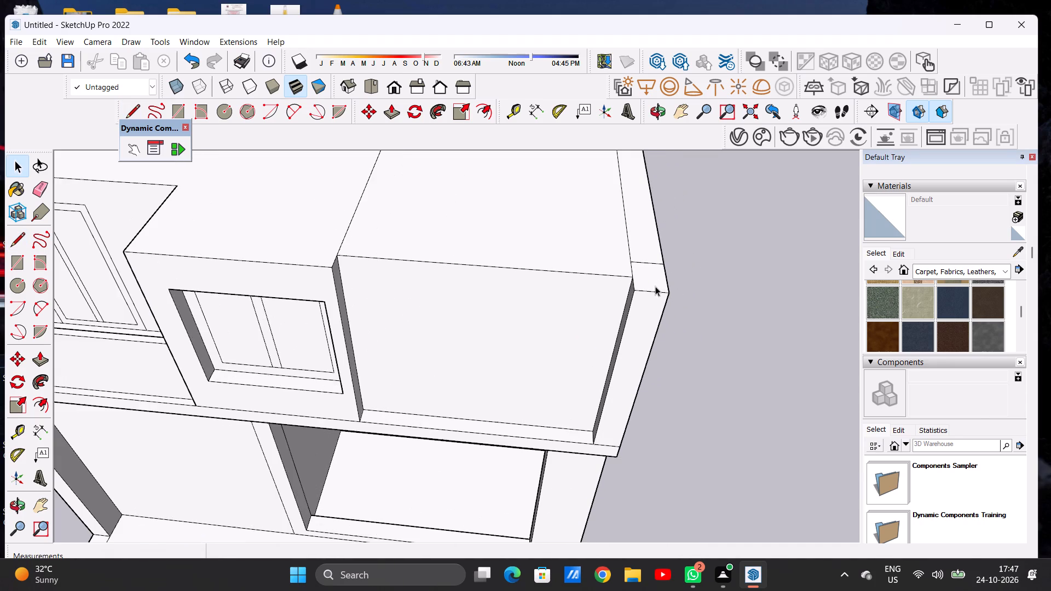
key("e")
scroll(655, 286, "up", 6)
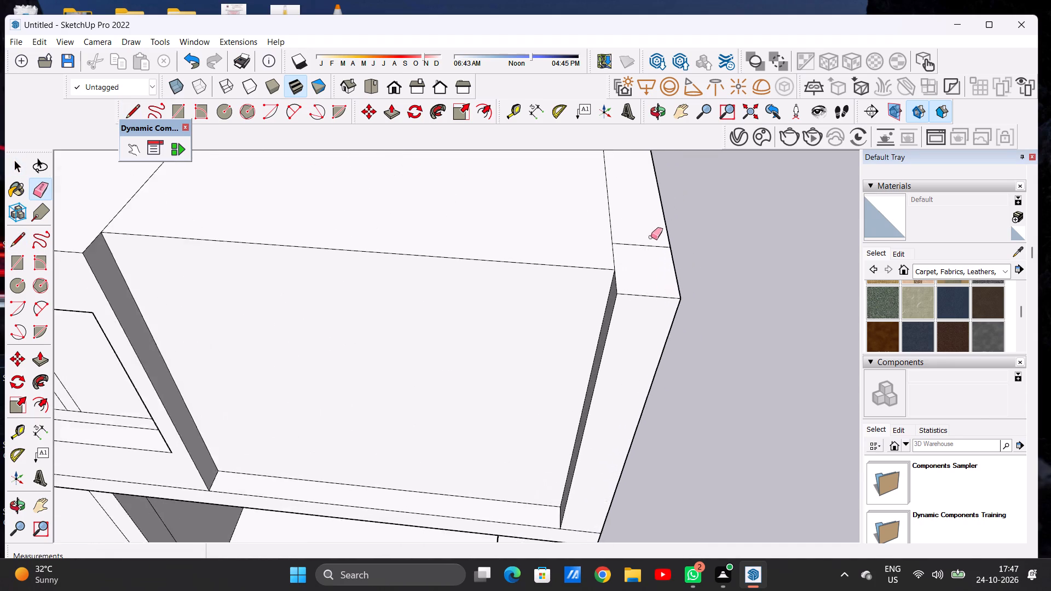
left_click_drag(649, 244, 646, 258)
key("space")
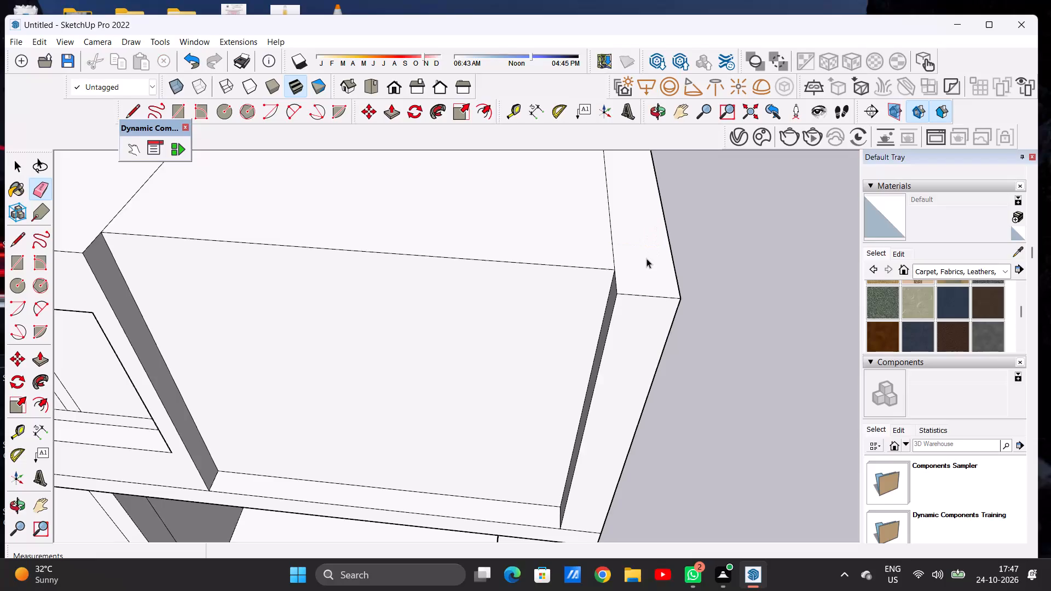
Examine the whole building from the front, the side and above to check the upper storey and roof edges.
scroll(555, 266, "down", 14)
middle_click_drag(569, 381, 559, 254)
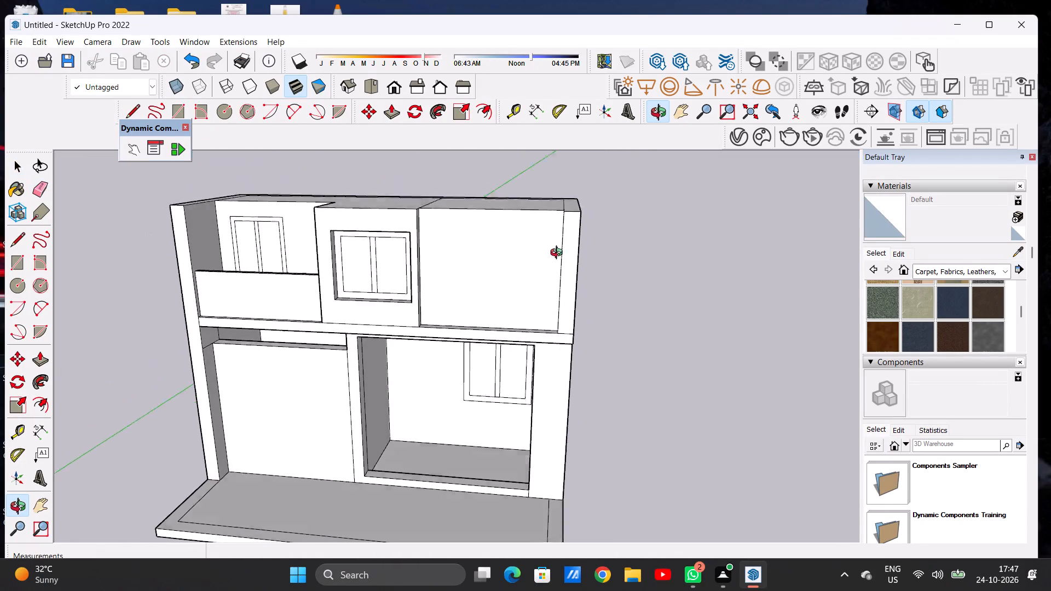
middle_click_drag(559, 254, 559, 233)
middle_click_drag(477, 297, 112, 391)
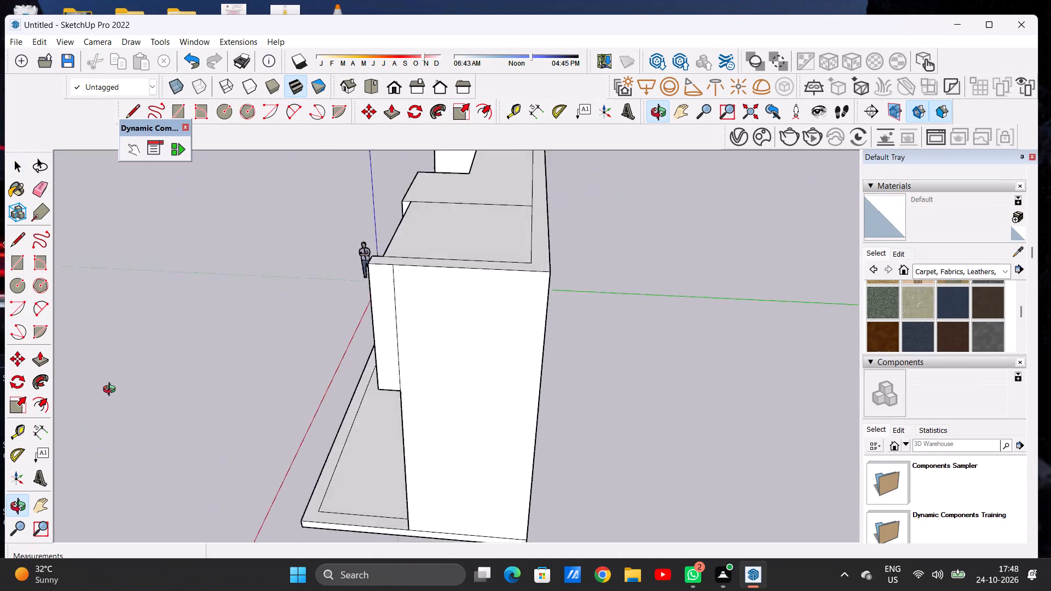
middle_click_drag(112, 391, 491, 420)
scroll(602, 396, "down", 6)
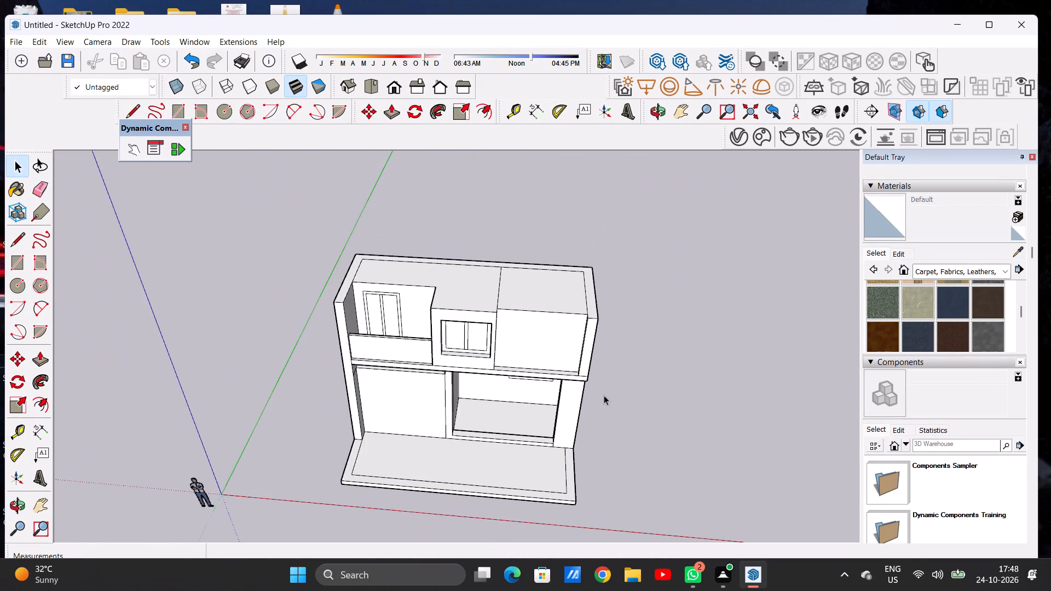
scroll(604, 395, "down", 1)
middle_click_drag(596, 401, 598, 361)
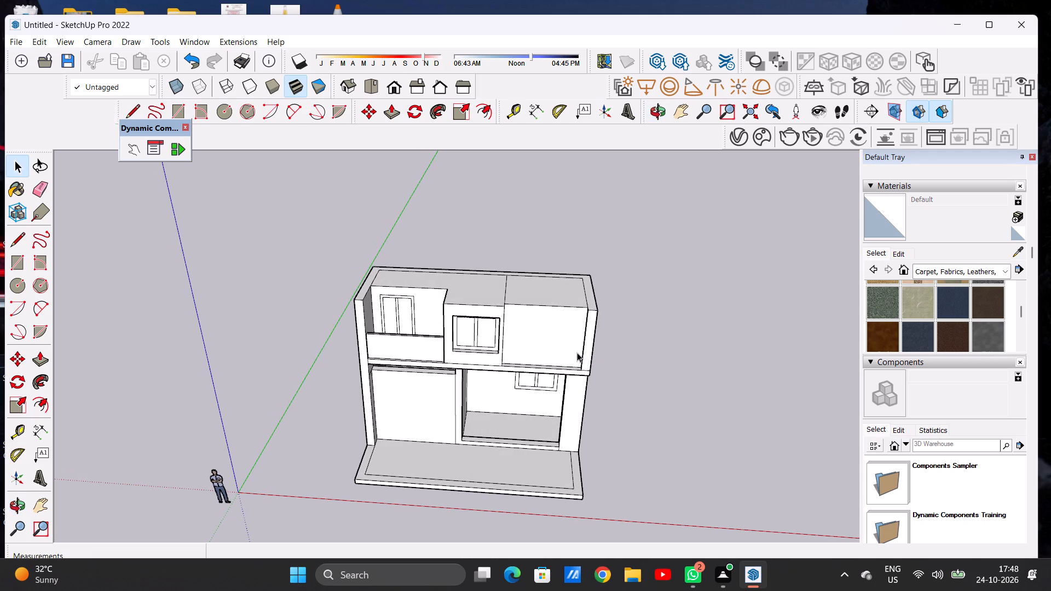
middle_click_drag(492, 357, 494, 341)
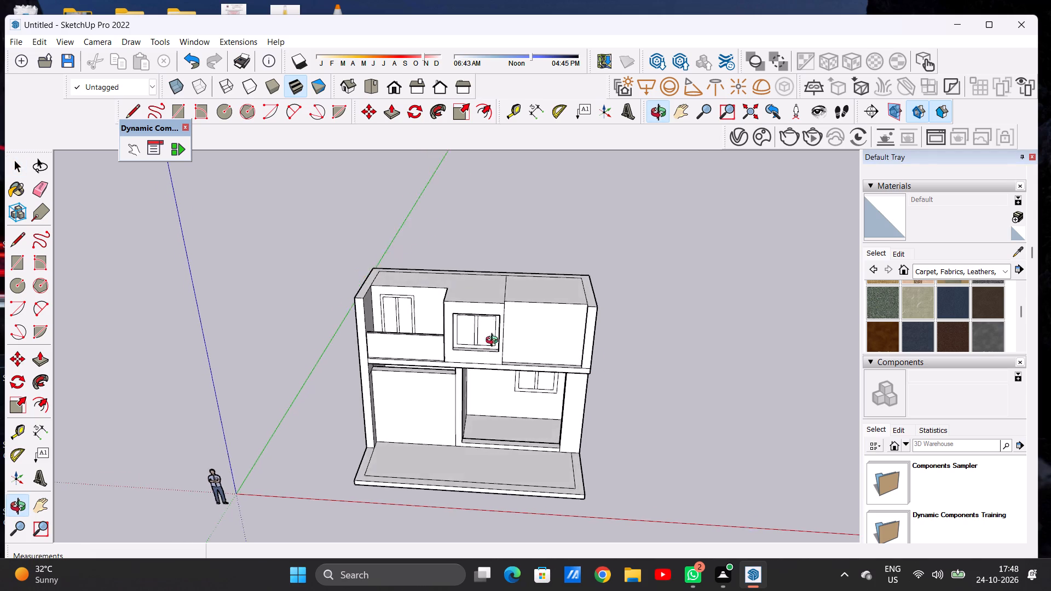
middle_click_drag(494, 341, 496, 283)
middle_click(496, 281)
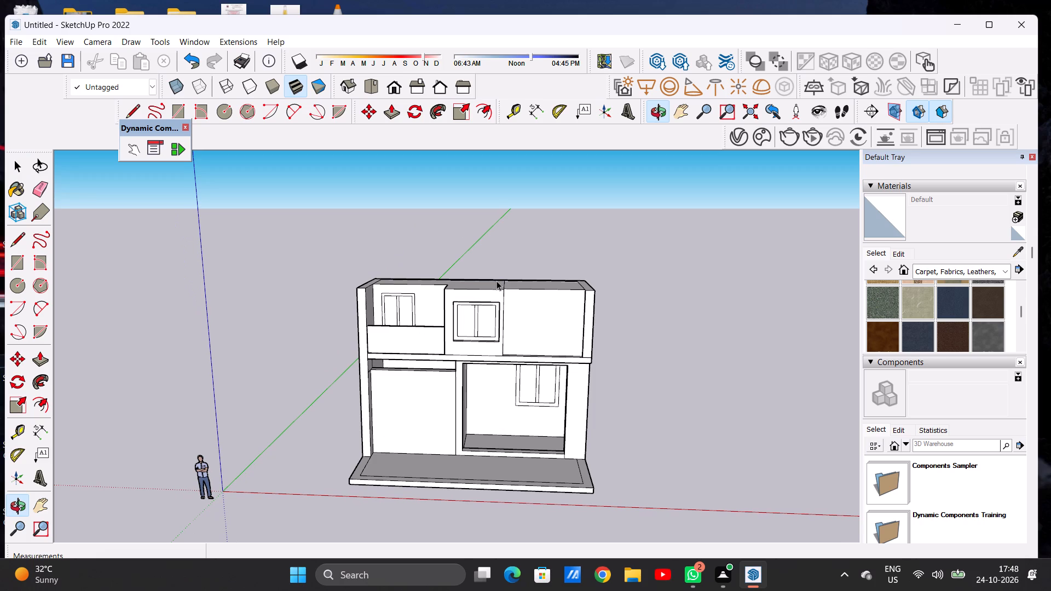
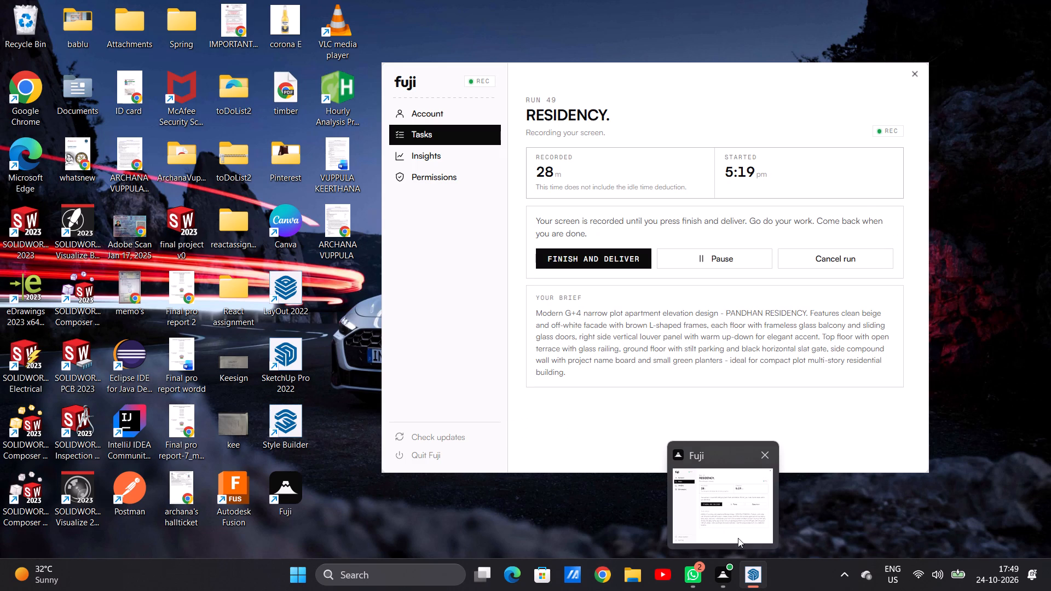
Switch back to the SketchUp model and examine the balcony, upper storey and roof from the front and above.
left_click(739, 514)
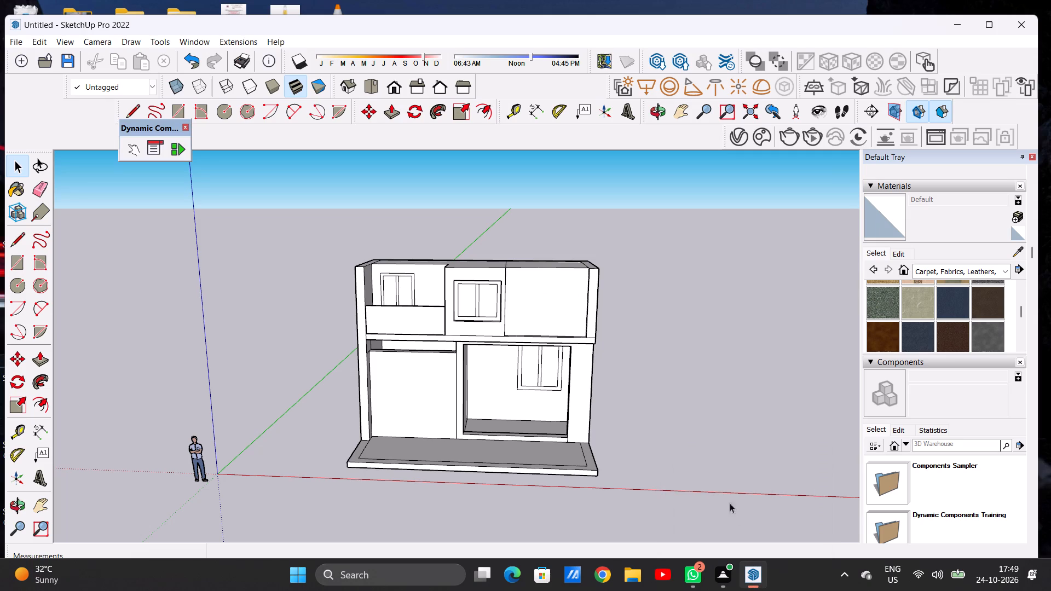
scroll(581, 393, "up", 2)
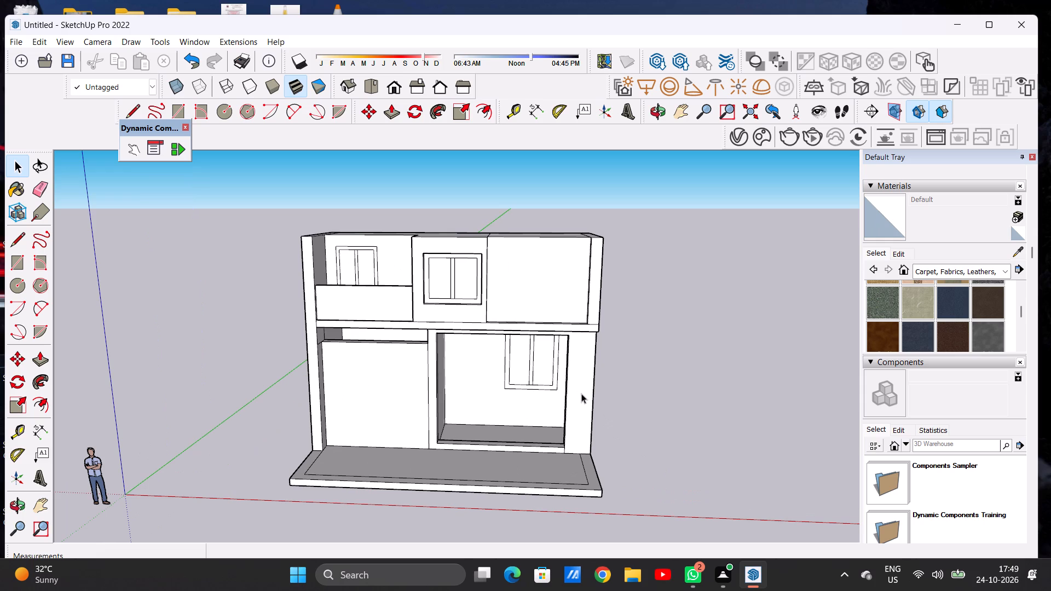
scroll(454, 404, "down", 5)
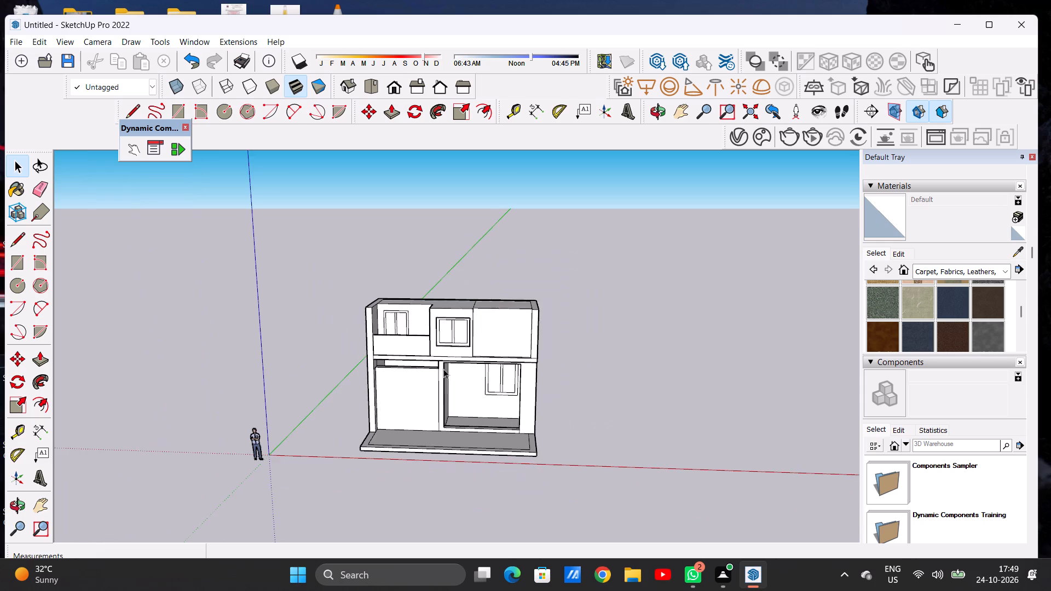
scroll(420, 306, "down", 1)
scroll(420, 306, "up", 6)
middle_click_drag(390, 304, 337, 434)
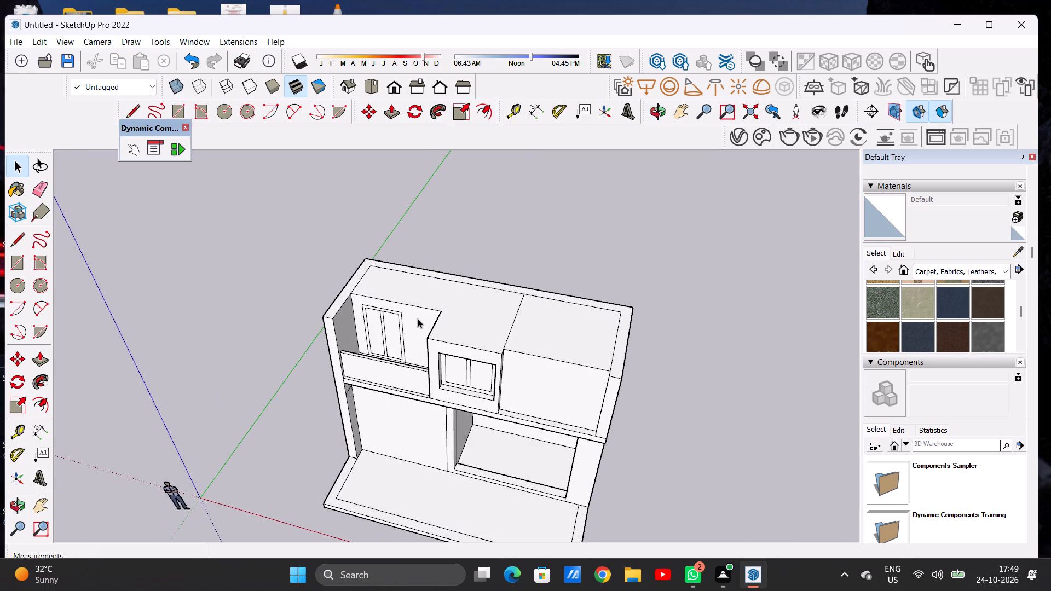
scroll(418, 318, "up", 8)
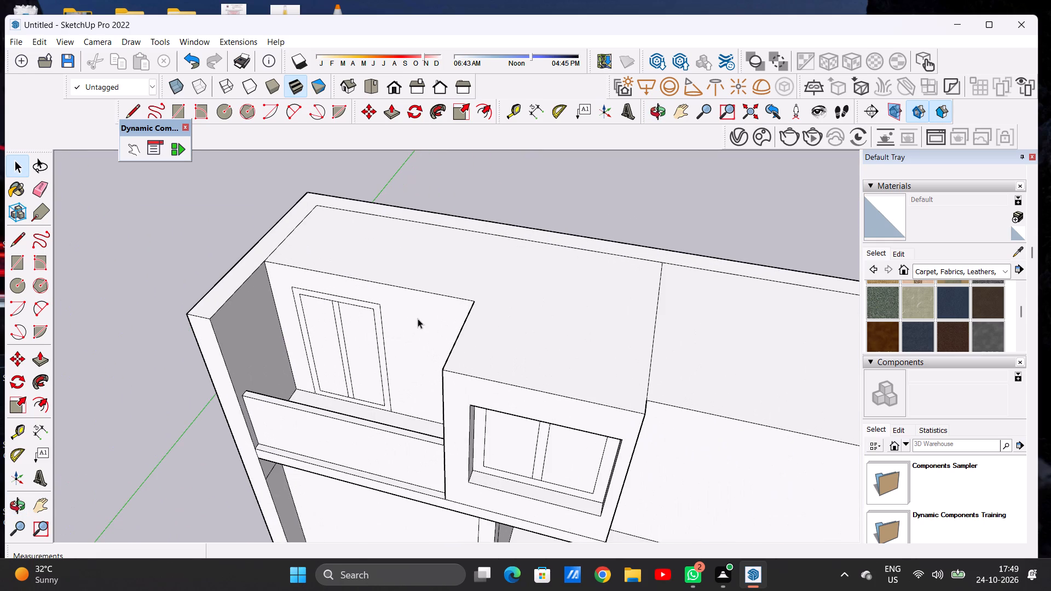
scroll(438, 297, "down", 3)
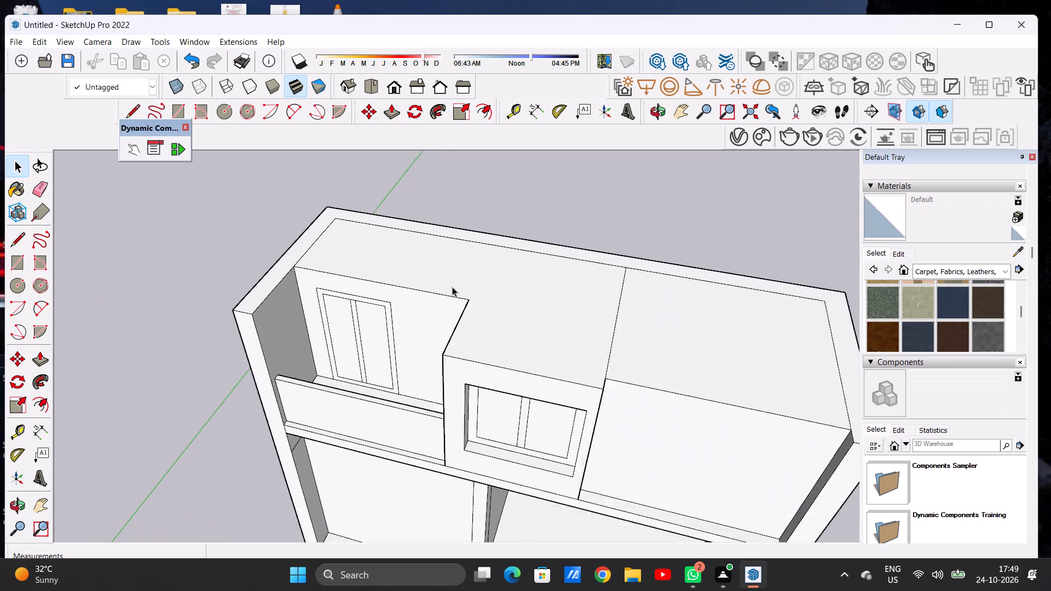
scroll(452, 287, "down", 8)
middle_click_drag(498, 323, 521, 275)
middle_click(521, 275)
middle_click(523, 269)
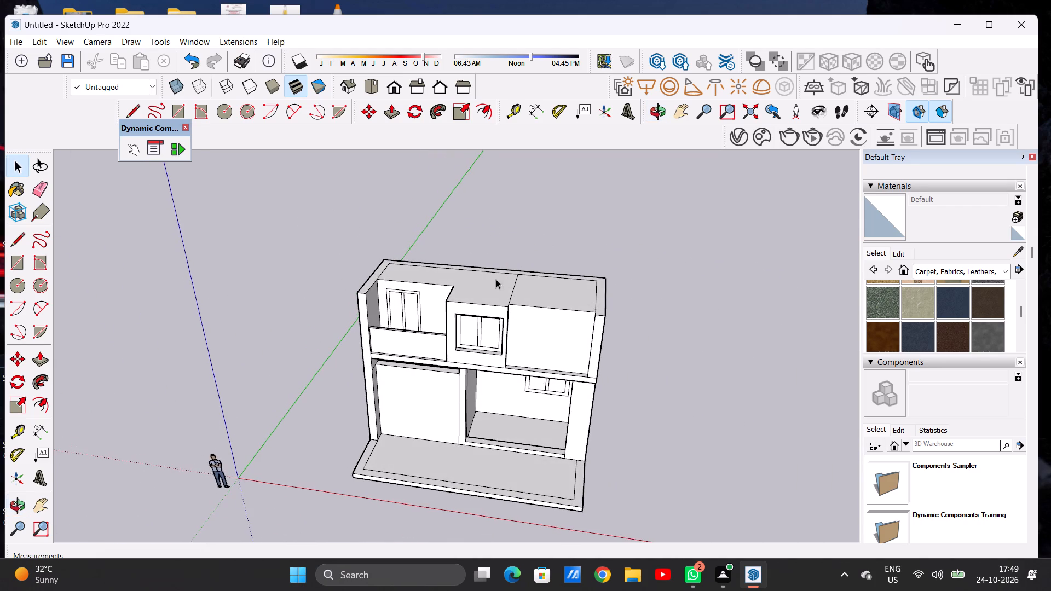
scroll(442, 298, "up", 6)
middle_click_drag(431, 297, 366, 326)
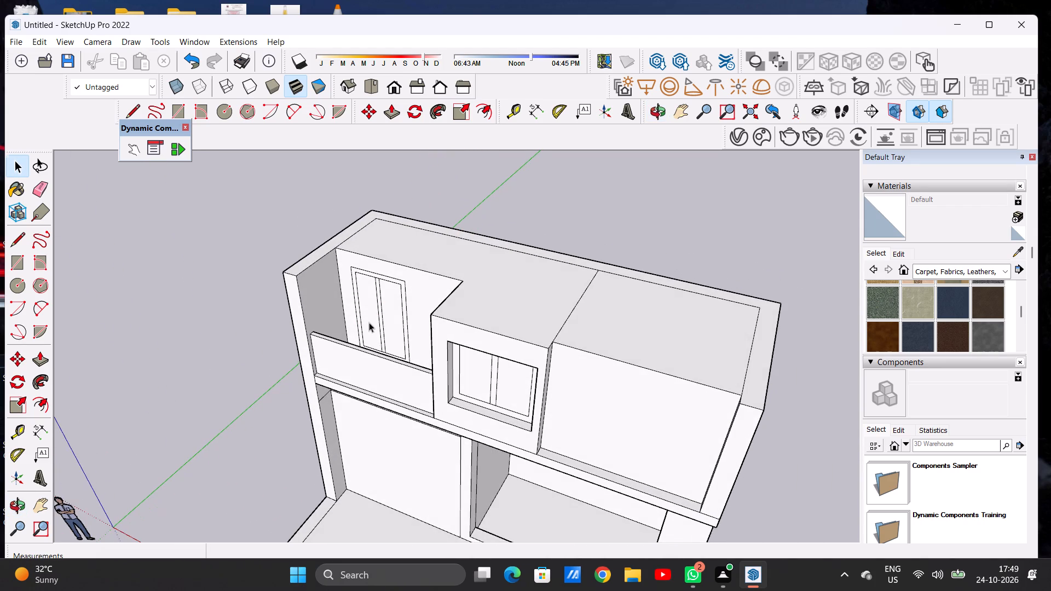
scroll(380, 289, "up", 8)
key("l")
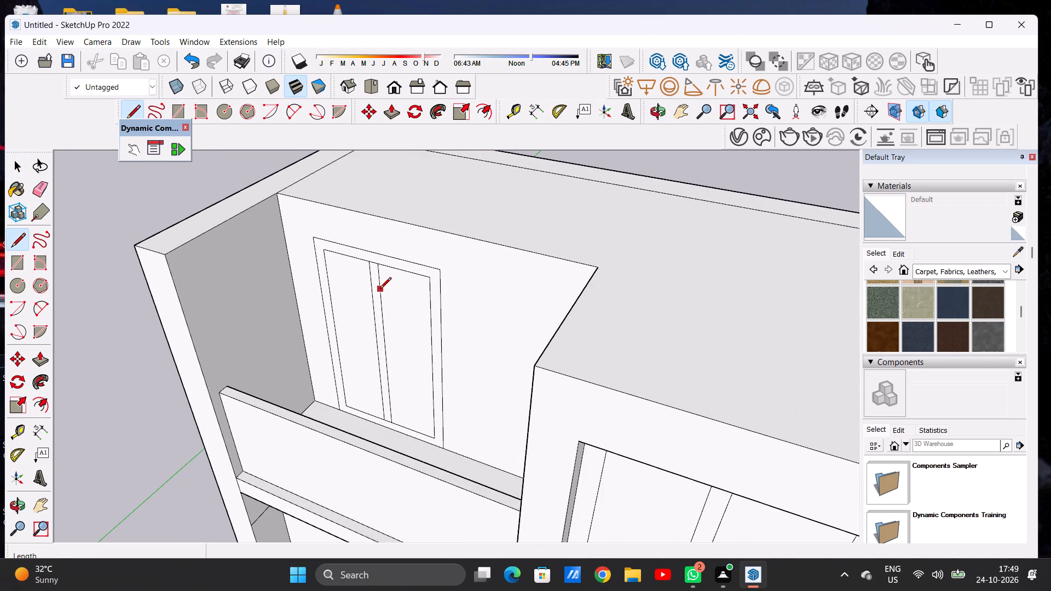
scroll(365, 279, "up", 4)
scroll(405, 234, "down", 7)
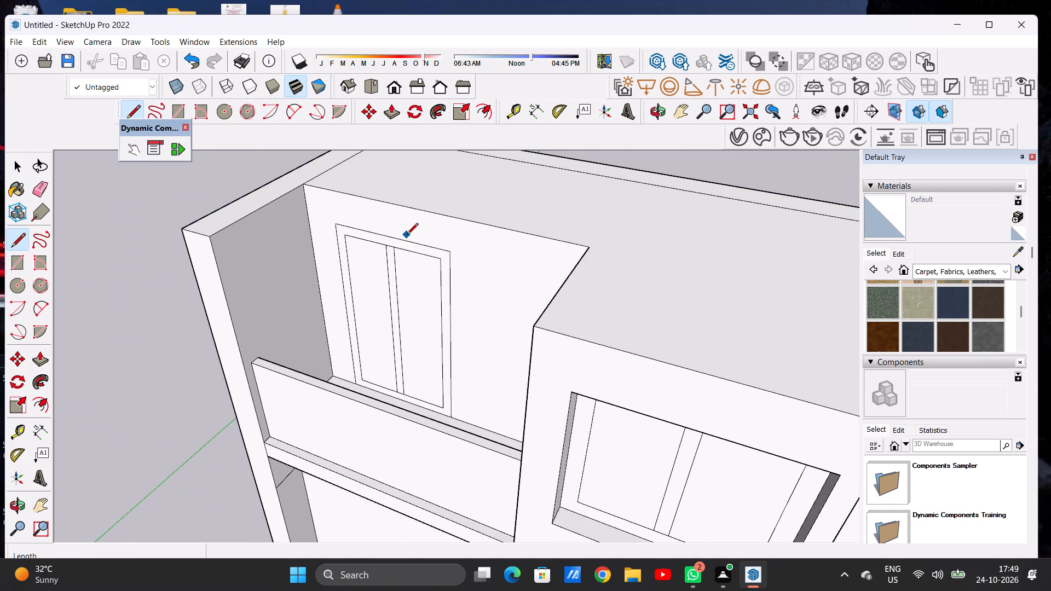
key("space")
Draw a line about 4' 8 1/2" long on the balcony side wall's inner face, just below and parallel to its top edge.
scroll(381, 273, "down", 7)
middle_click_drag(475, 277, 492, 196)
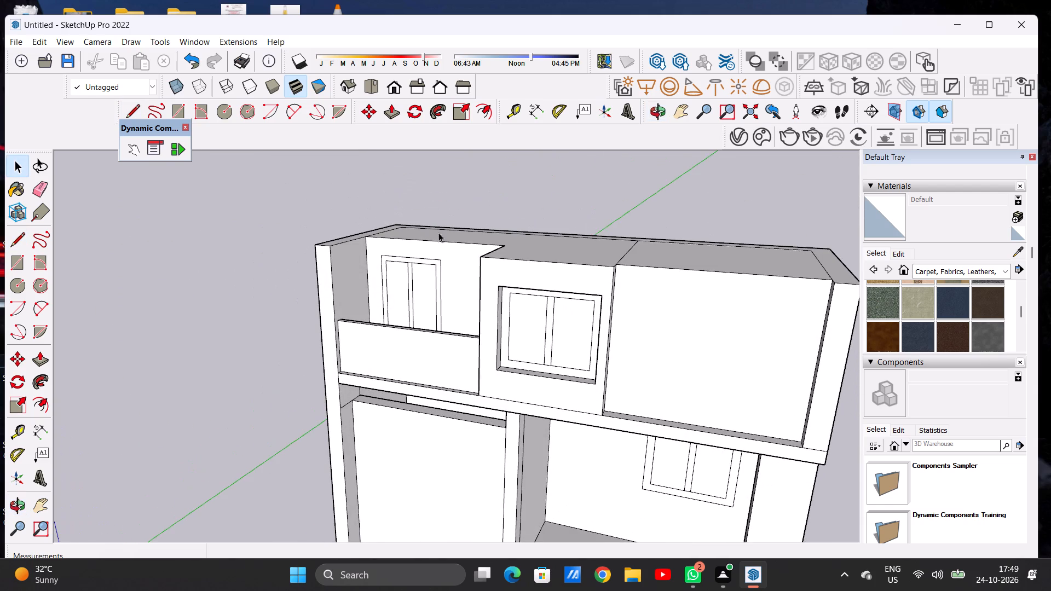
scroll(340, 249, "up", 3)
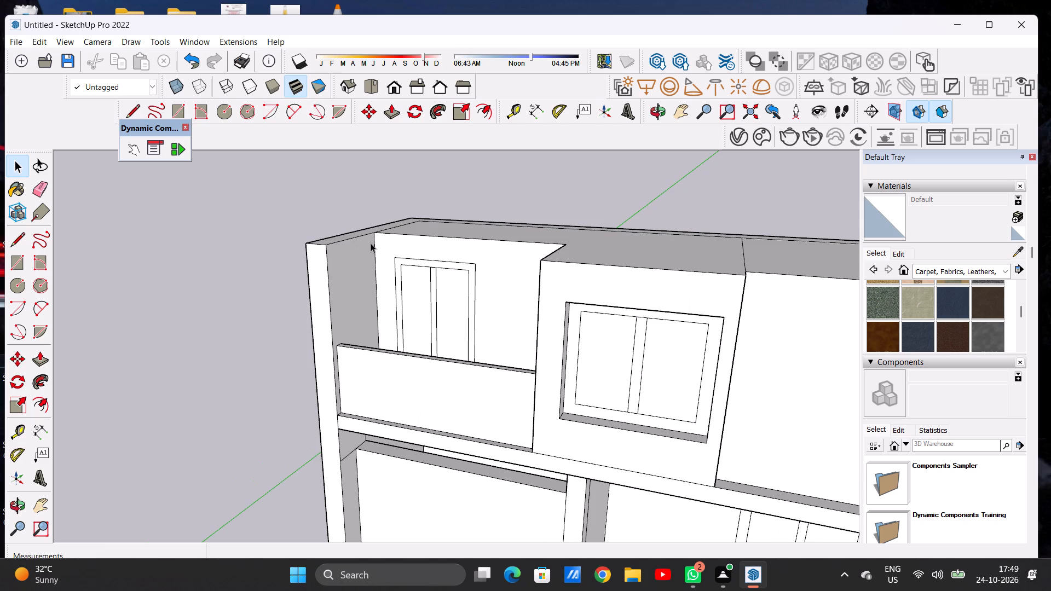
key("l")
scroll(334, 283, "up", 2)
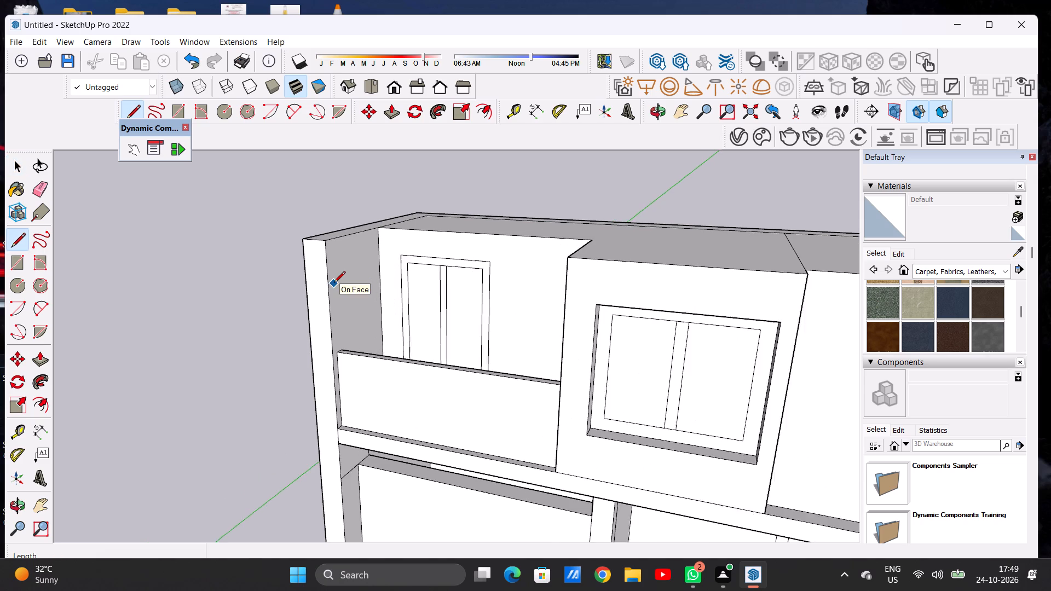
left_click(328, 253)
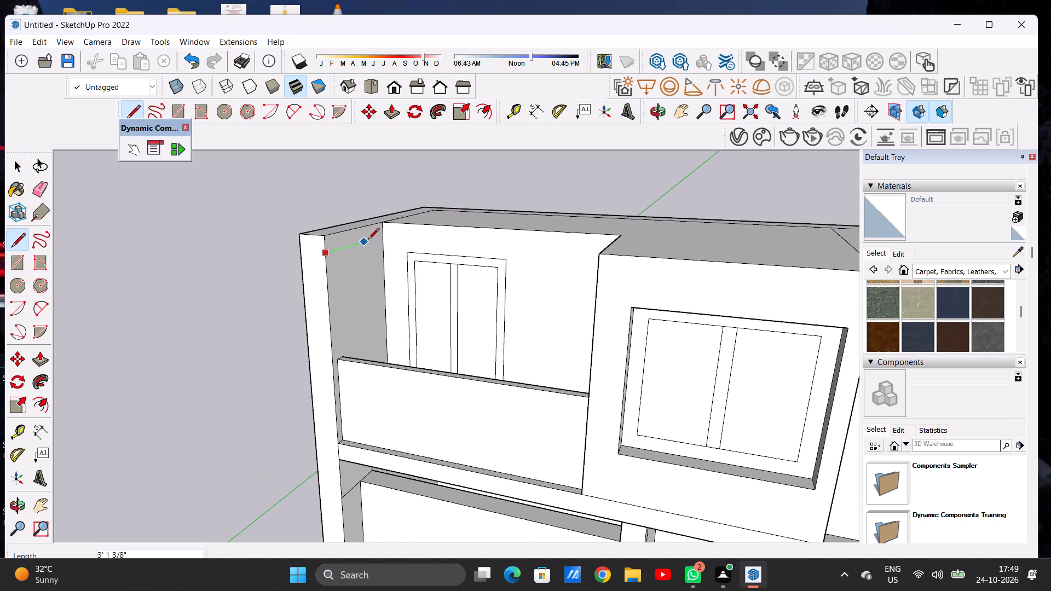
left_click(386, 234)
key("space")
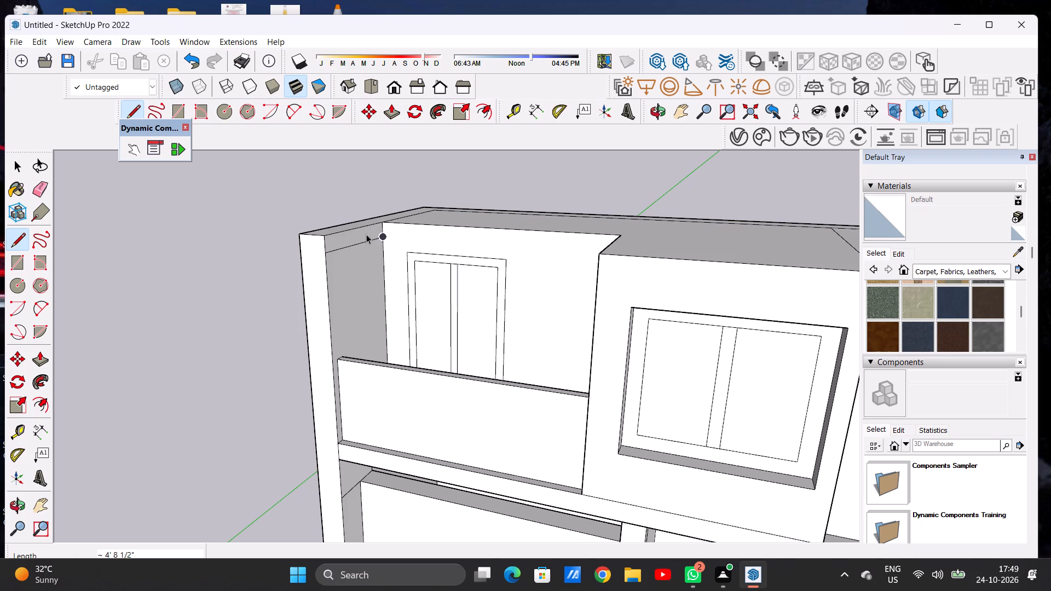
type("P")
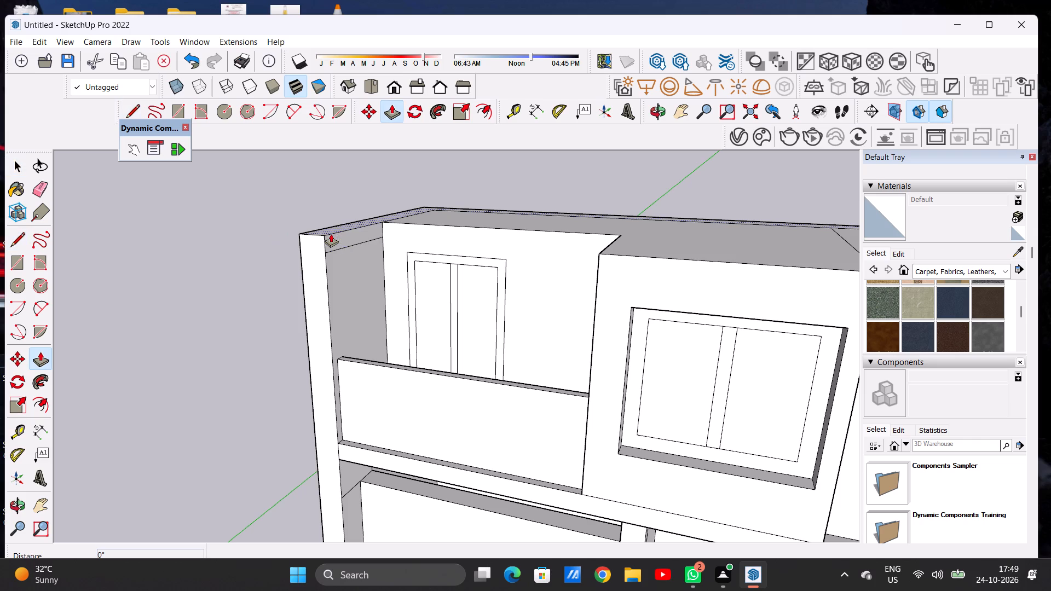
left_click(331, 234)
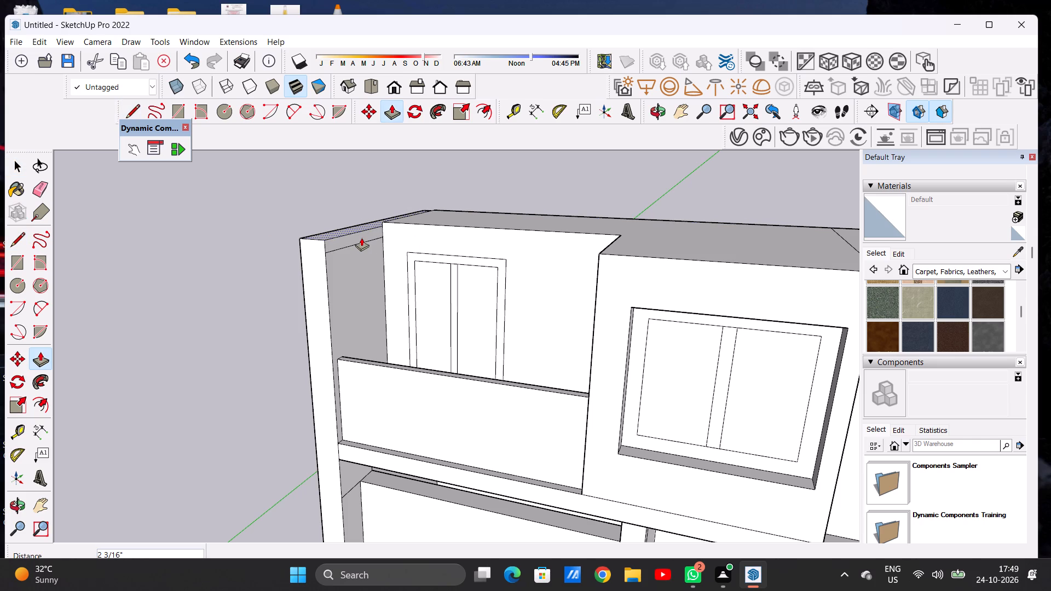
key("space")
Push/Pull the narrow strip at the top of the side wall's inner face across the balcony to the projecting window block.
scroll(378, 227, "up", 4)
key("p")
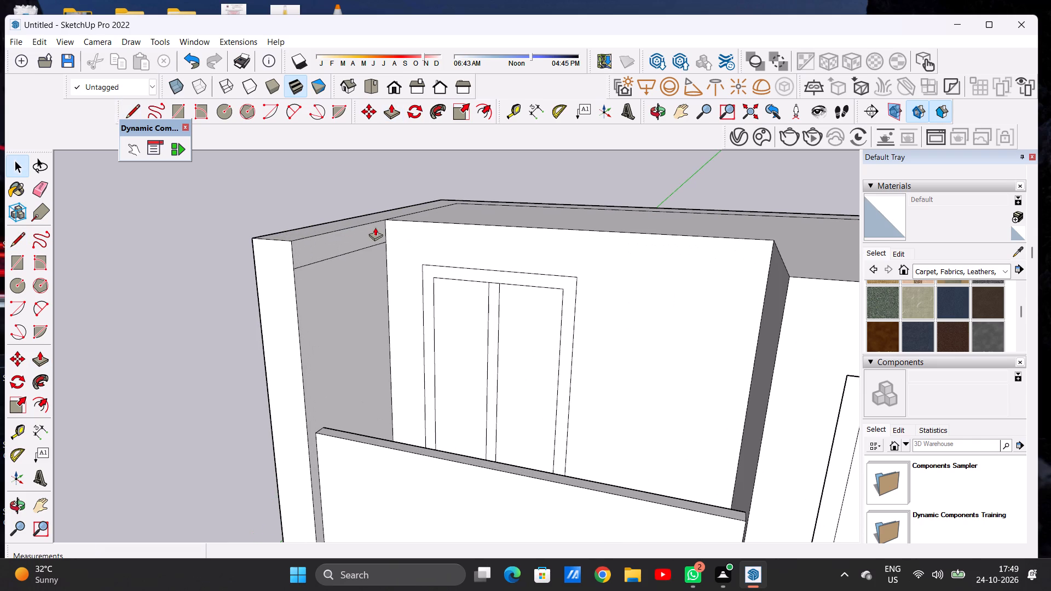
scroll(301, 248, "up", 6)
left_click(301, 248)
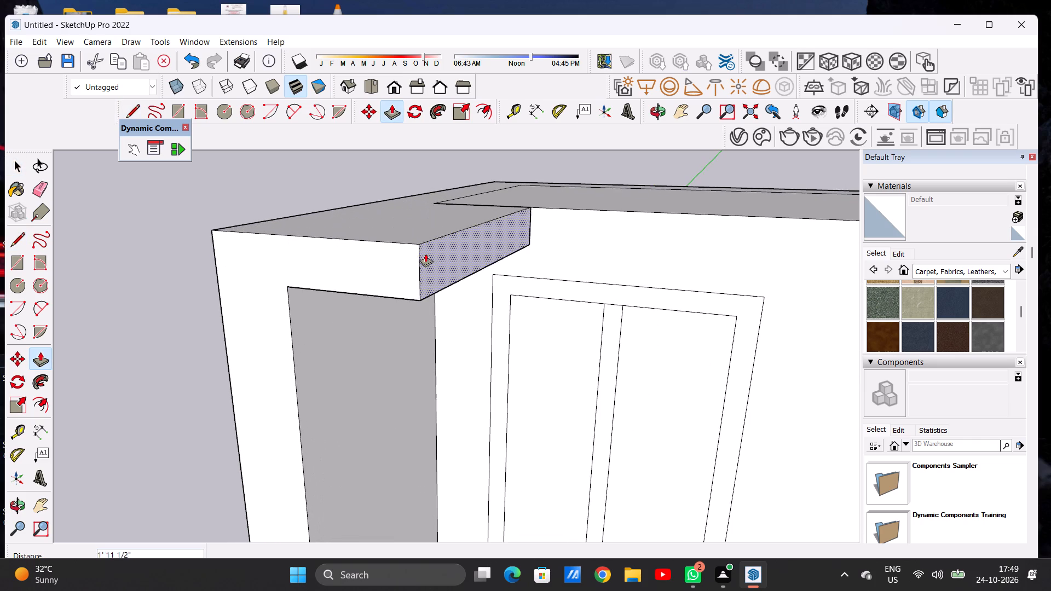
scroll(425, 253, "down", 17)
scroll(573, 265, "up", 12)
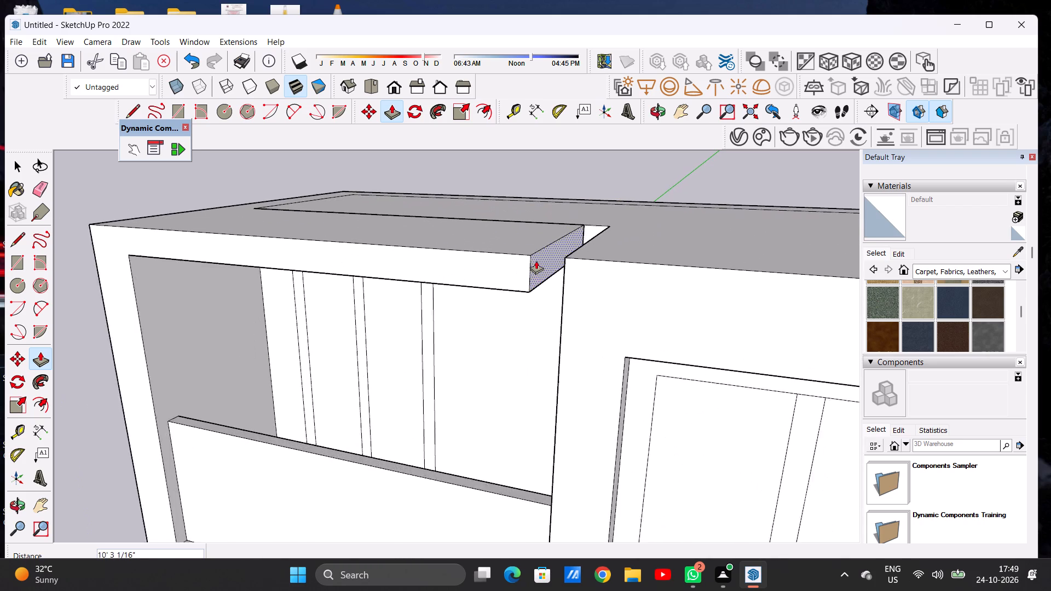
left_click(571, 258)
key("space")
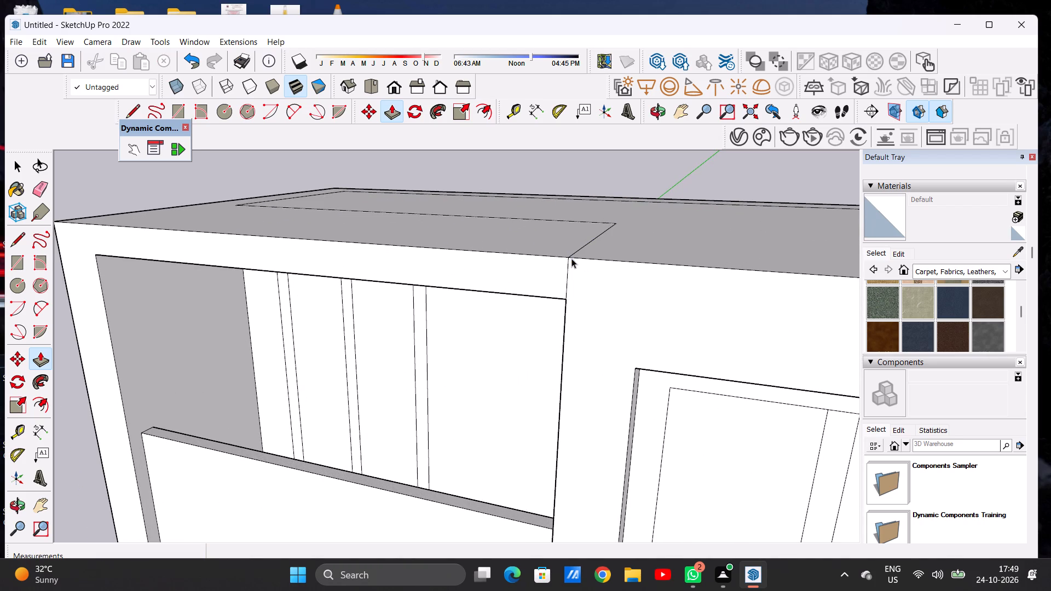
Draw a line on the roof extending the side wall's inner edge from the rear outline's corner to the front edge above the balcony.
scroll(444, 278, "down", 8)
middle_click_drag(401, 280, 522, 166)
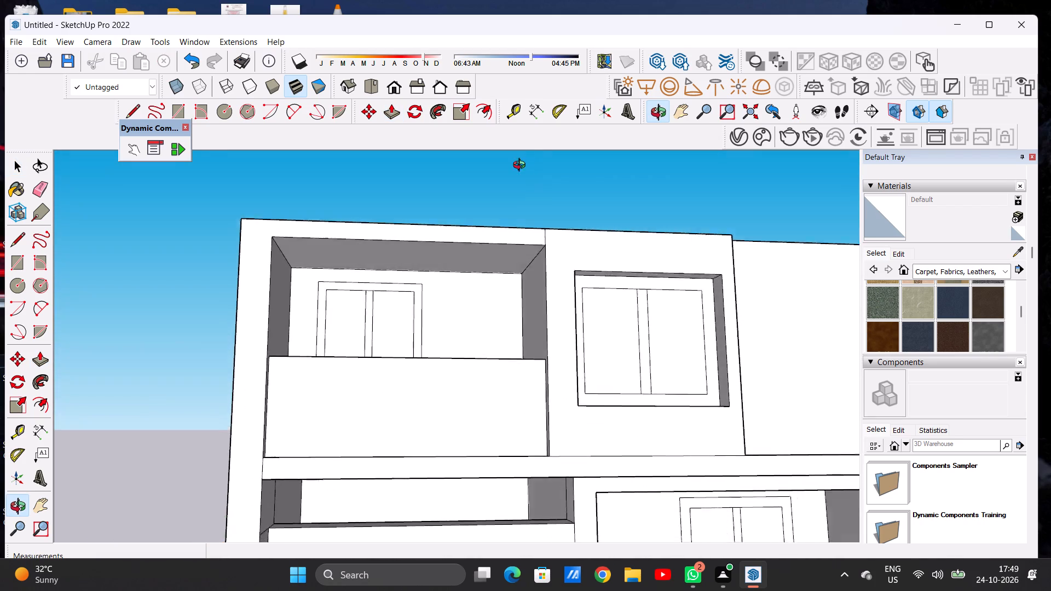
middle_click_drag(522, 166, 434, 385)
scroll(432, 263, "down", 7)
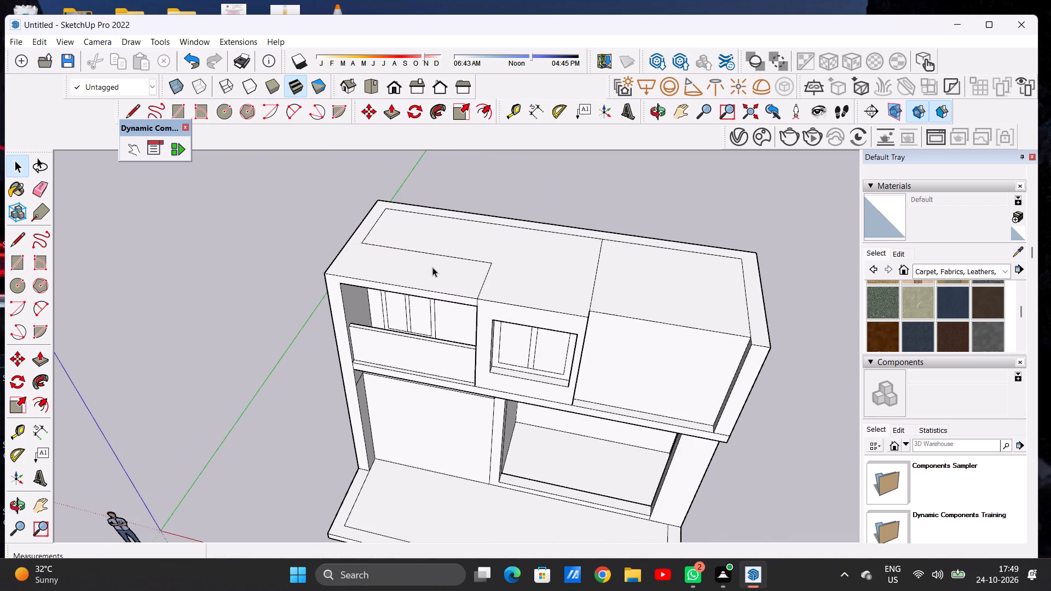
middle_click_drag(432, 267, 475, 294)
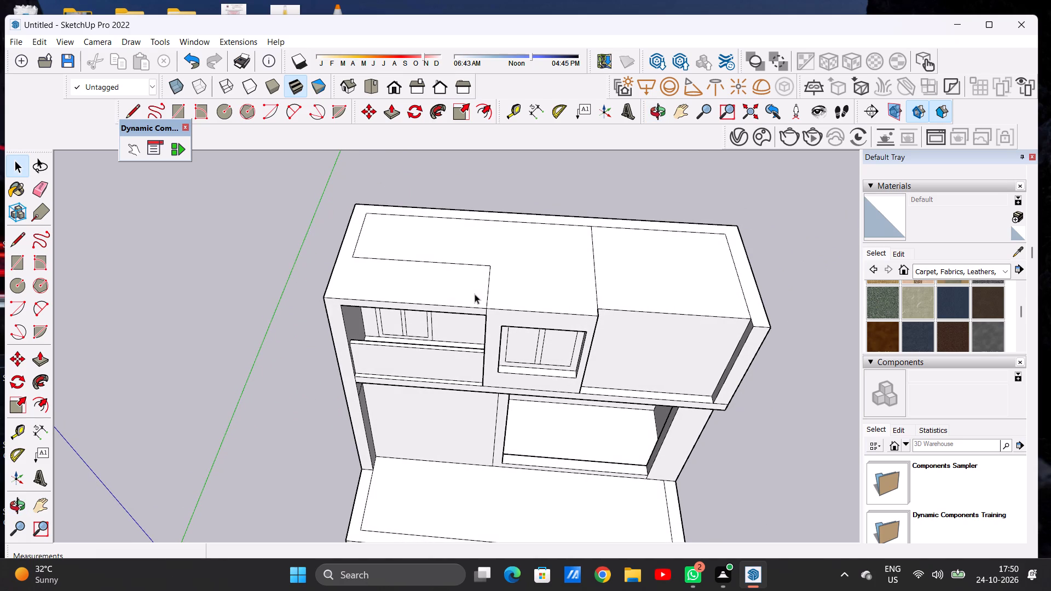
scroll(383, 284, "up", 1)
key("l")
scroll(331, 253, "up", 3)
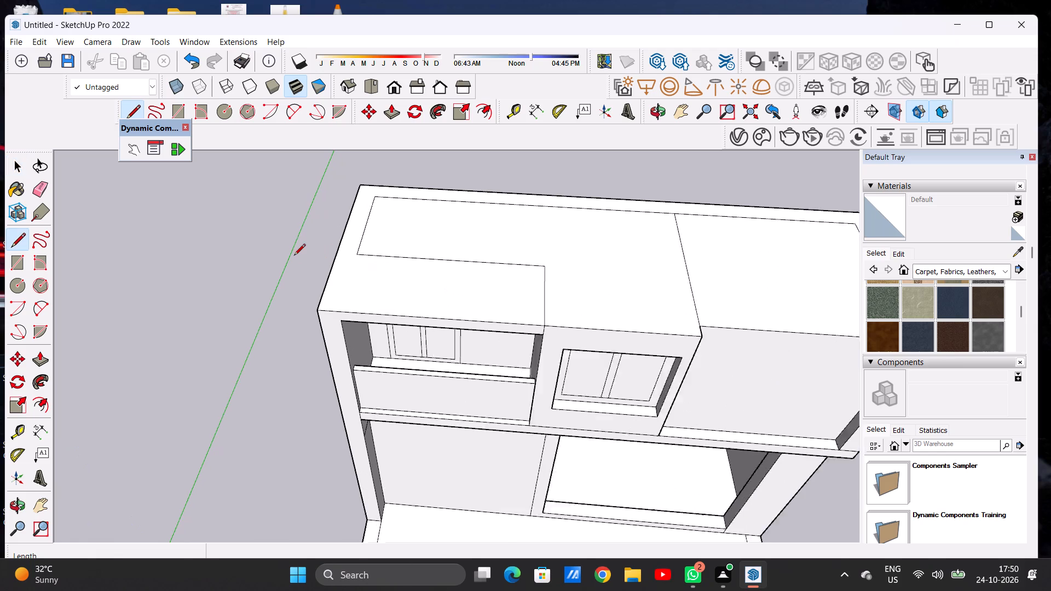
scroll(294, 256, "up", 3)
left_click(379, 253)
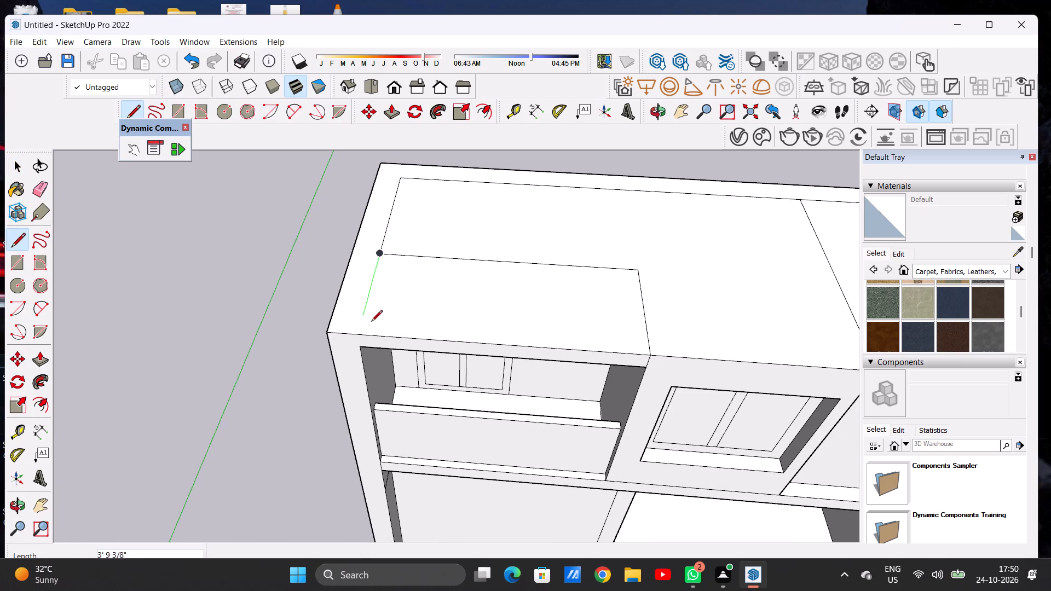
left_click(360, 337)
key("space")
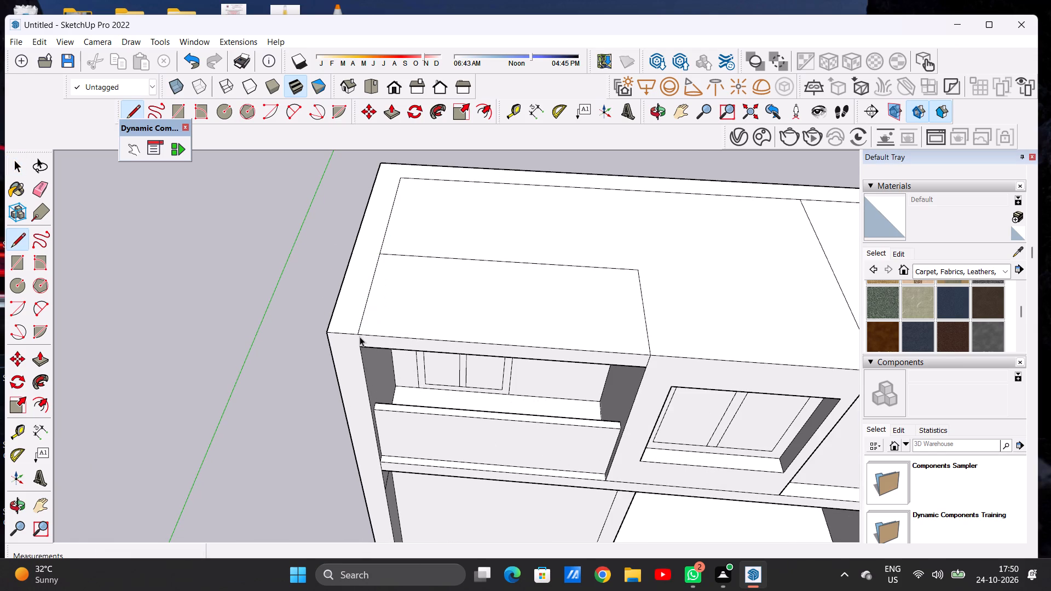
Draw a horizontal line about 8' 11/16" long above the upper window, continuing the balcony beam's lower edge across the window block's front face.
scroll(356, 337, "down", 6)
scroll(377, 275, "down", 5)
middle_click_drag(483, 274, 481, 199)
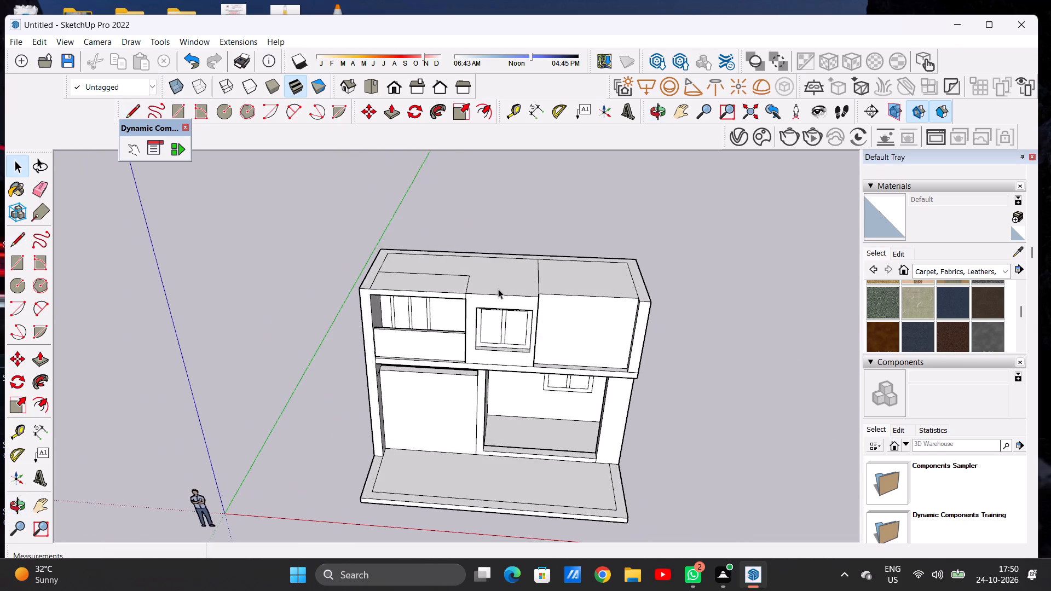
scroll(498, 289, "up", 7)
middle_click_drag(494, 302, 492, 204)
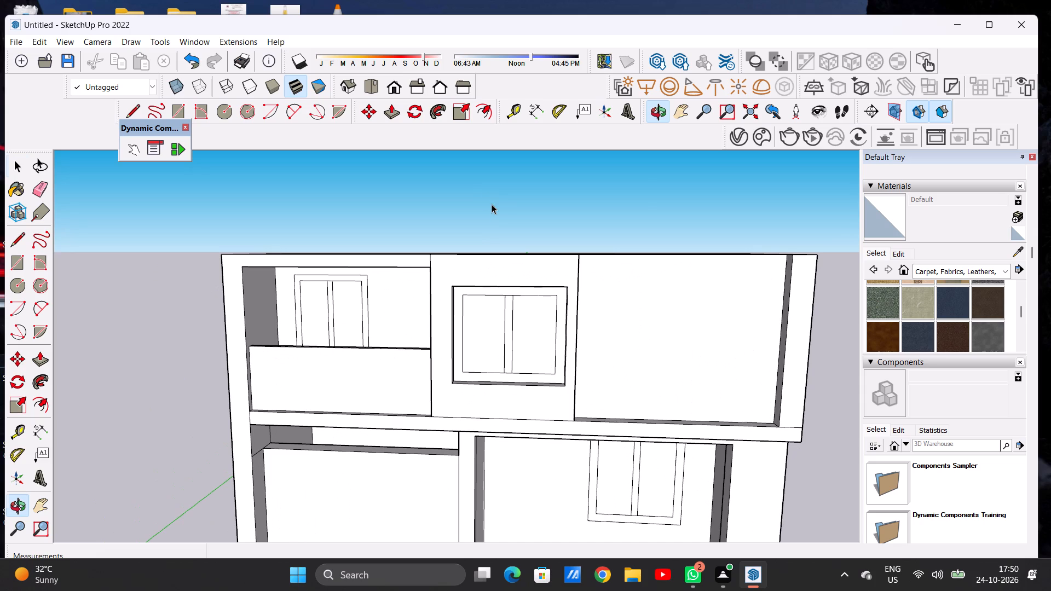
scroll(488, 262, "down", 1)
scroll(460, 269, "up", 7)
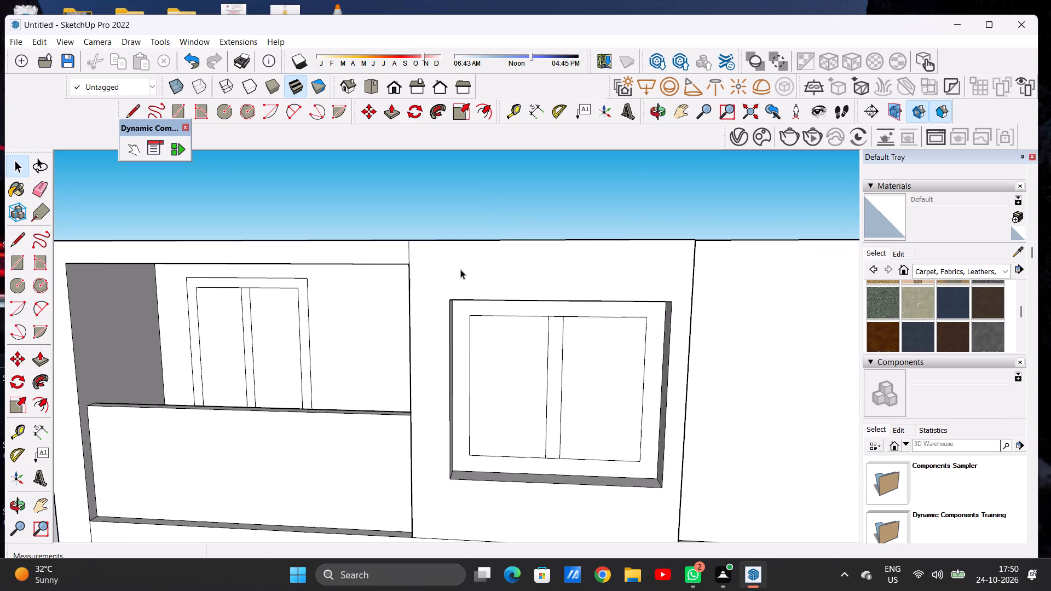
scroll(448, 259, "down", 3)
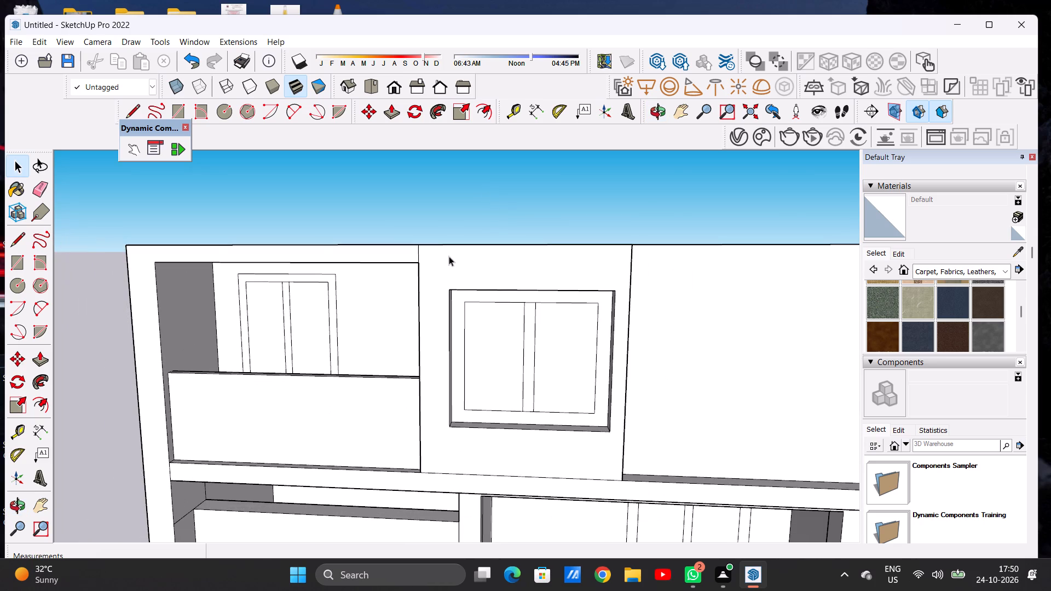
key("l")
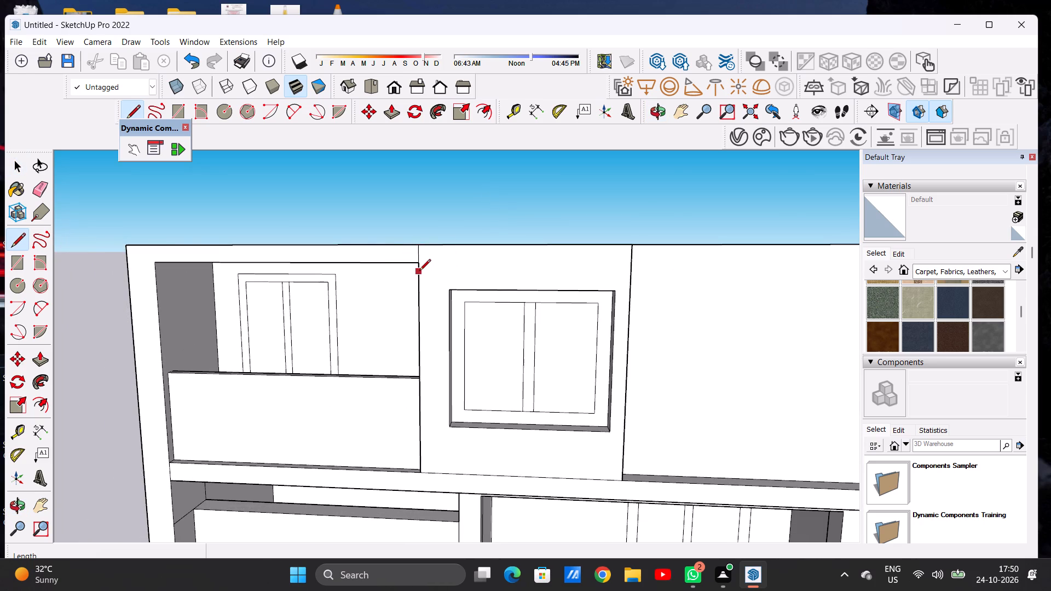
left_click(420, 267)
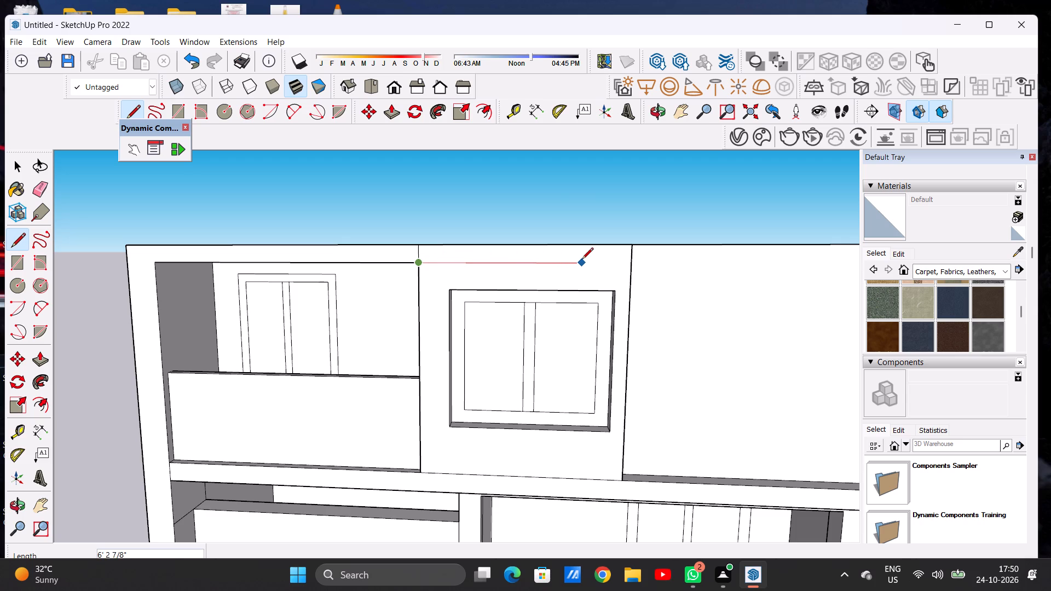
left_click(630, 260)
Erase the short vertical edge between the balcony's top beam and the strip above the upper window.
key("space")
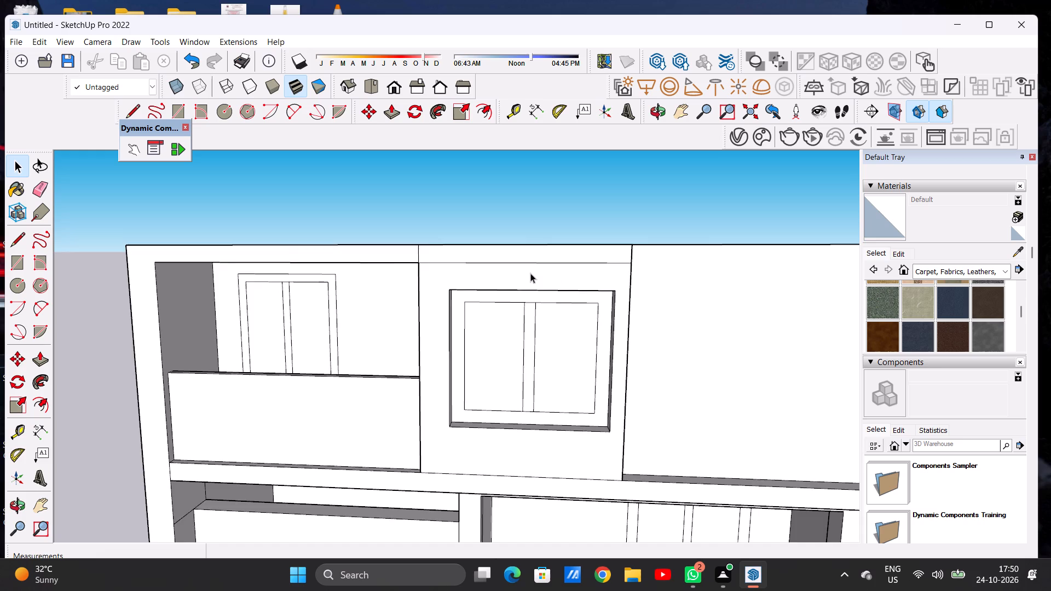
scroll(530, 273, "down", 6)
middle_click_drag(547, 273, 426, 331)
scroll(435, 293, "up", 6)
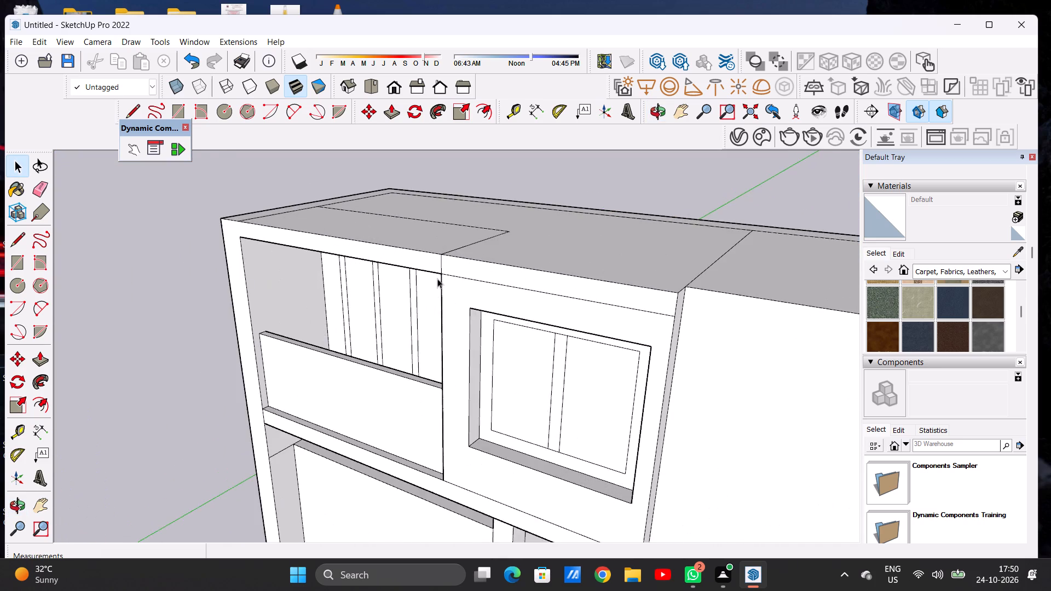
scroll(444, 258, "up", 6)
key("e")
left_click_drag(437, 258, 444, 260)
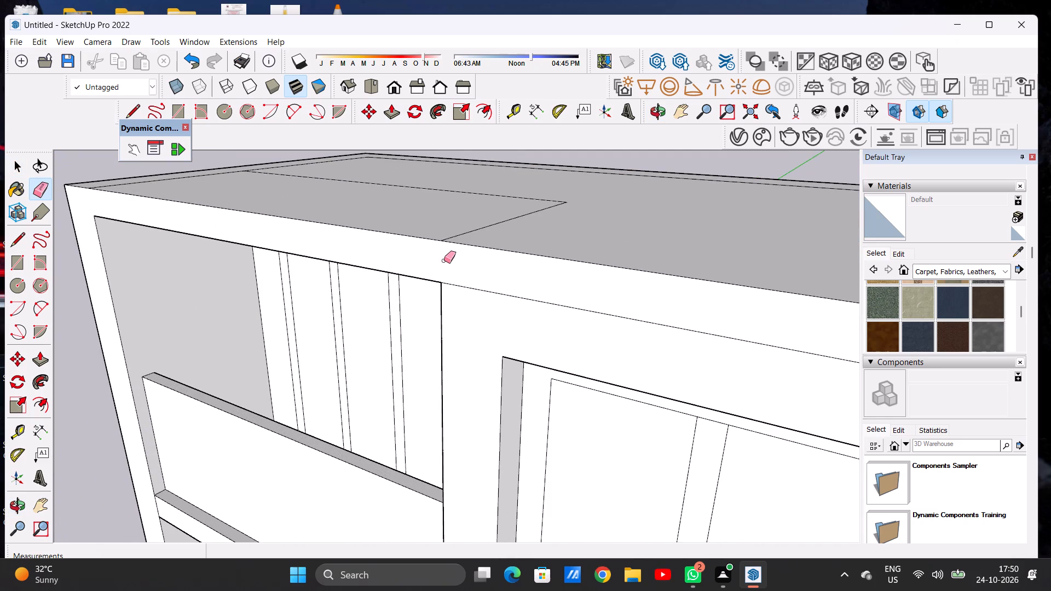
key("space")
Draw a horizontal line across the balcony side wall's front face, from the floor slab's upper corner to the outer edge.
scroll(524, 292, "down", 11)
middle_click_drag(317, 344, 503, 326)
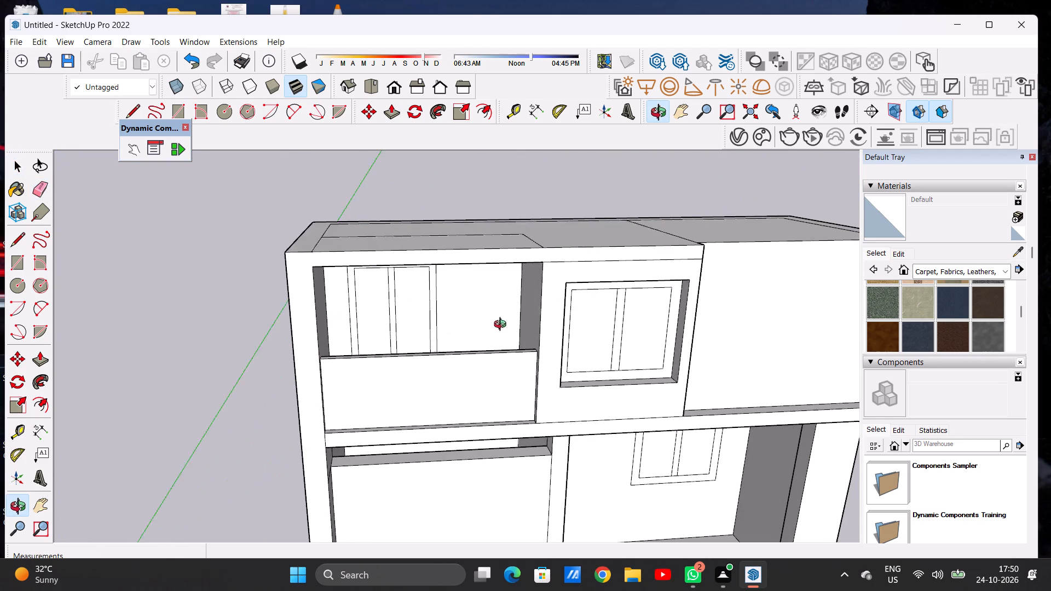
middle_click_drag(503, 326, 503, 326)
scroll(517, 308, "down", 5)
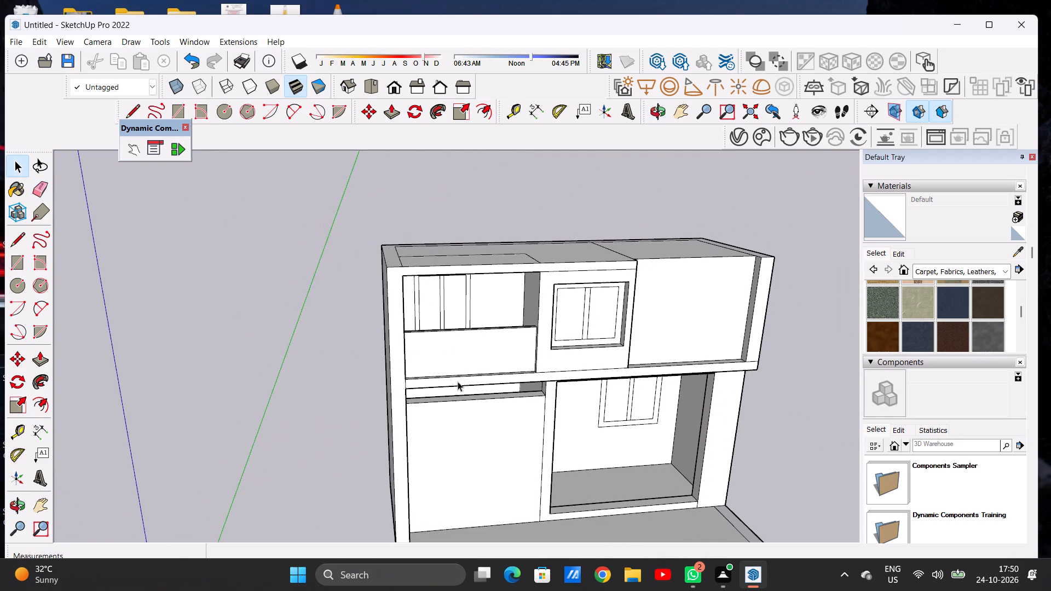
scroll(430, 397, "up", 8)
scroll(397, 372, "down", 1)
scroll(397, 372, "up", 3)
key("l")
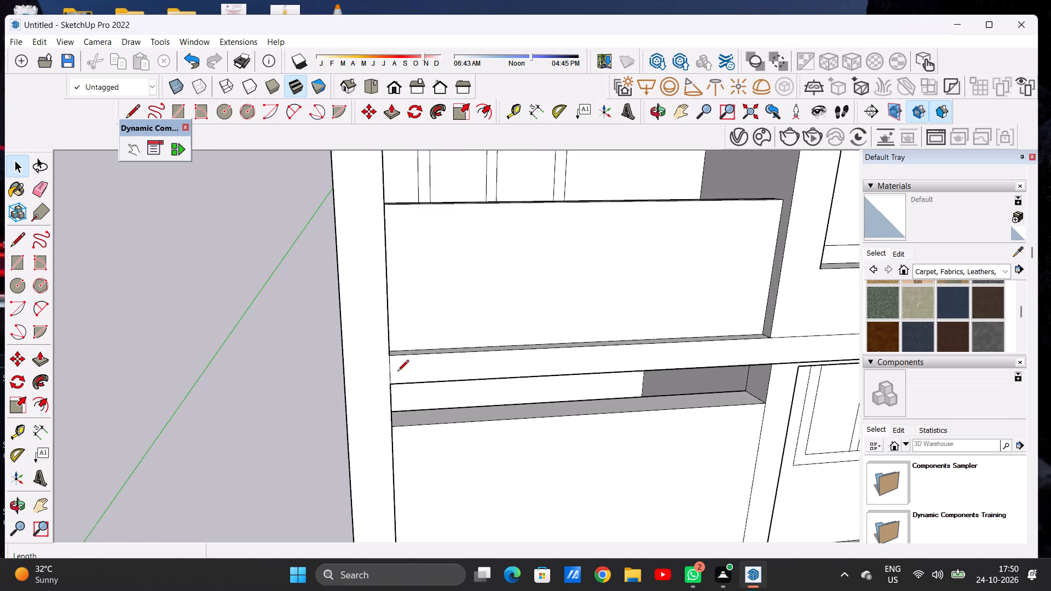
scroll(388, 382, "up", 3)
scroll(388, 382, "down", 1)
scroll(388, 382, "up", 1)
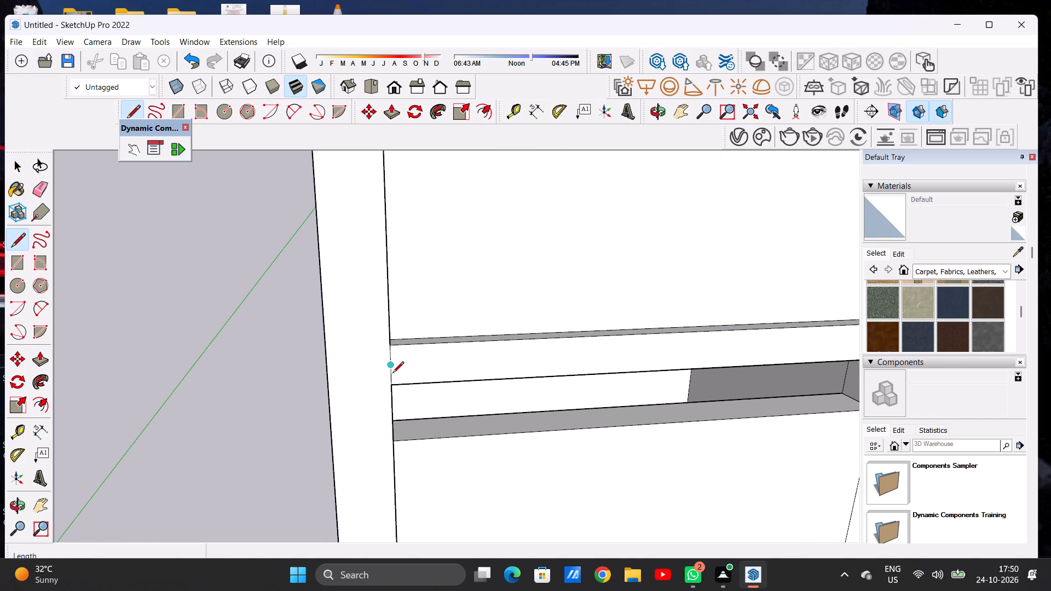
left_click(395, 349)
left_click(324, 352)
key("space")
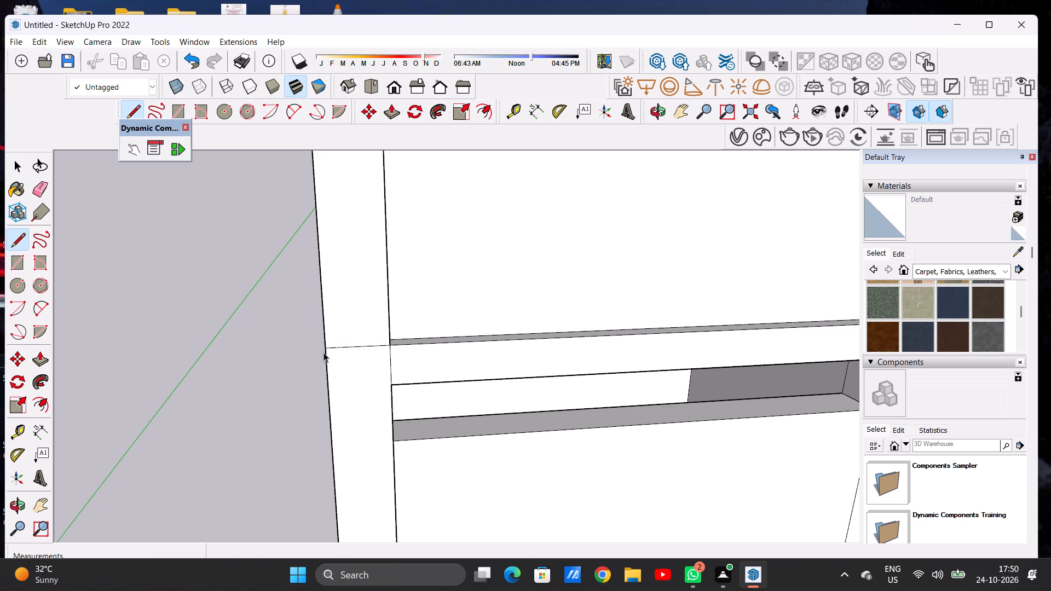
Push/Pull the L-shaped front face of the balcony side wall and top band outward about 1' 15/16".
scroll(383, 368, "down", 18)
middle_click_drag(366, 355, 388, 346)
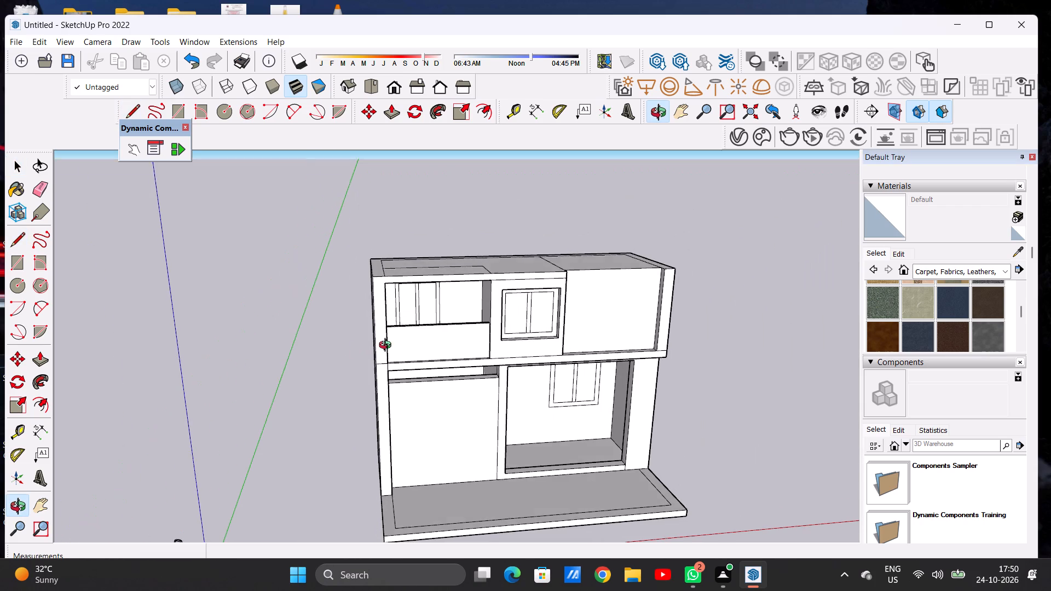
middle_click_drag(388, 346, 412, 341)
scroll(412, 341, "up", 5)
key("p")
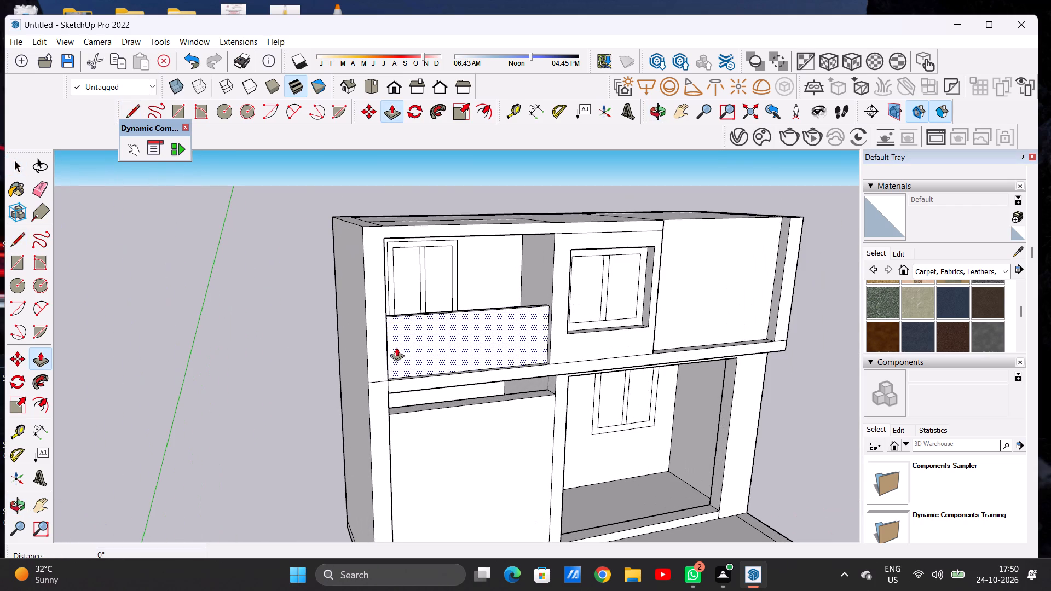
scroll(392, 358, "up", 5)
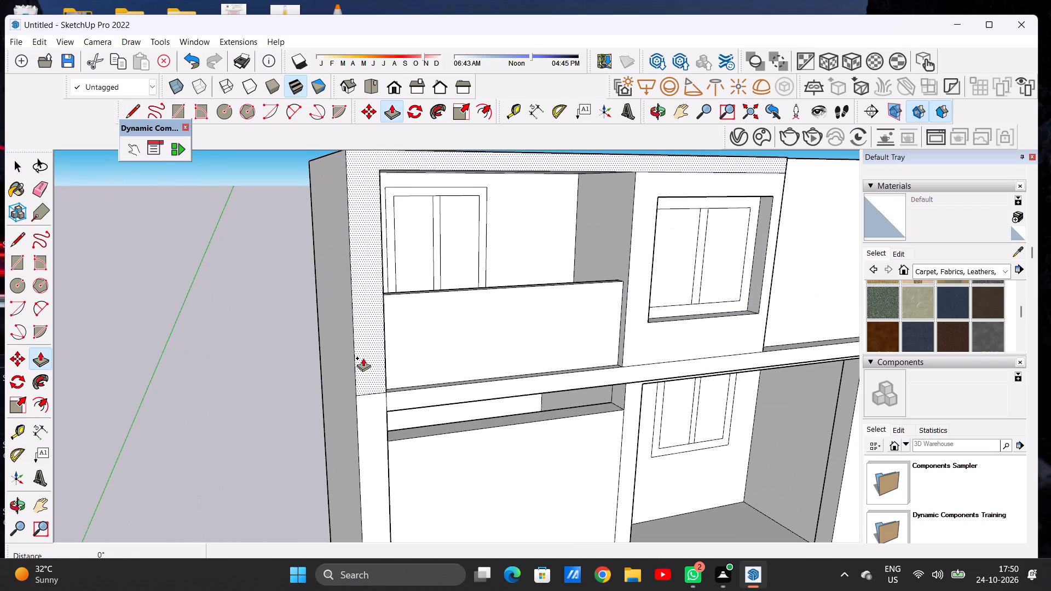
left_click(363, 358)
middle_click_drag(370, 361, 424, 378)
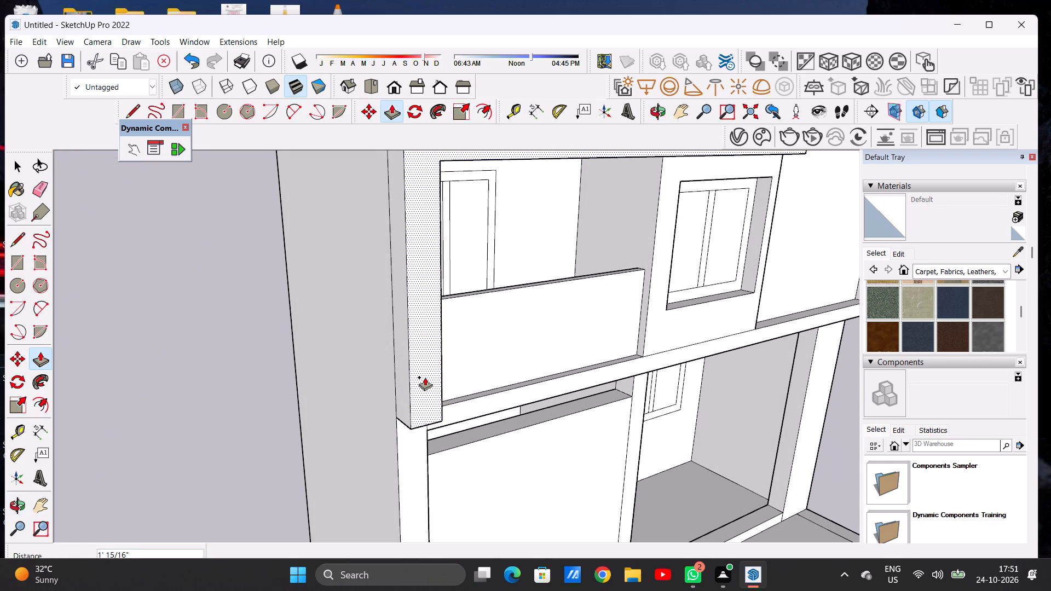
left_click(425, 378)
key("space")
Examine the projecting frame around the balcony and upper window from the front, side and above.
scroll(408, 373, "down", 4)
scroll(409, 373, "up", 1)
scroll(409, 373, "down", 8)
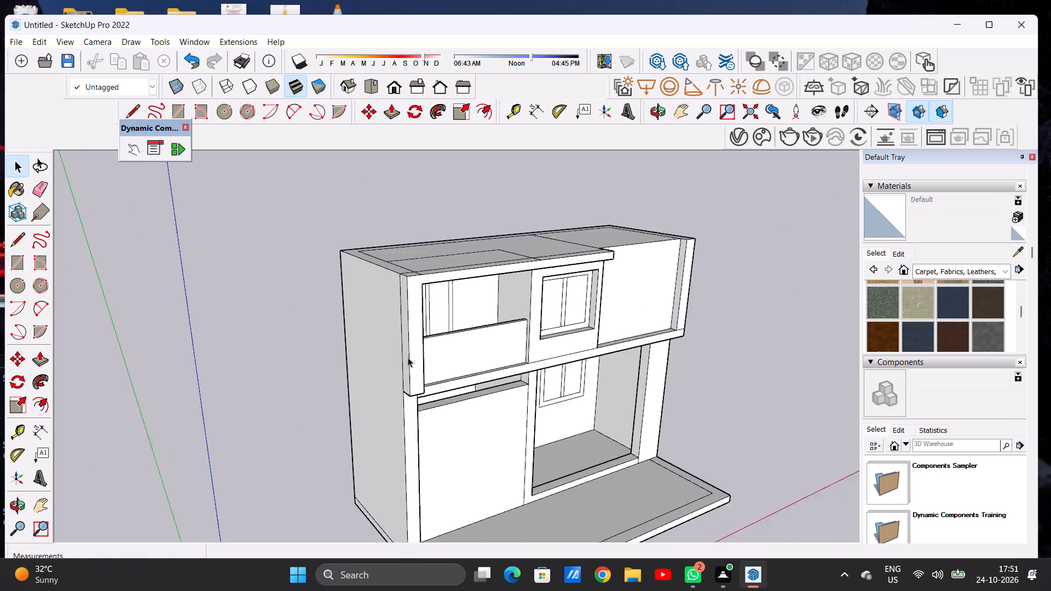
scroll(408, 357, "down", 3)
middle_click_drag(481, 361, 367, 306)
scroll(457, 292, "up", 8)
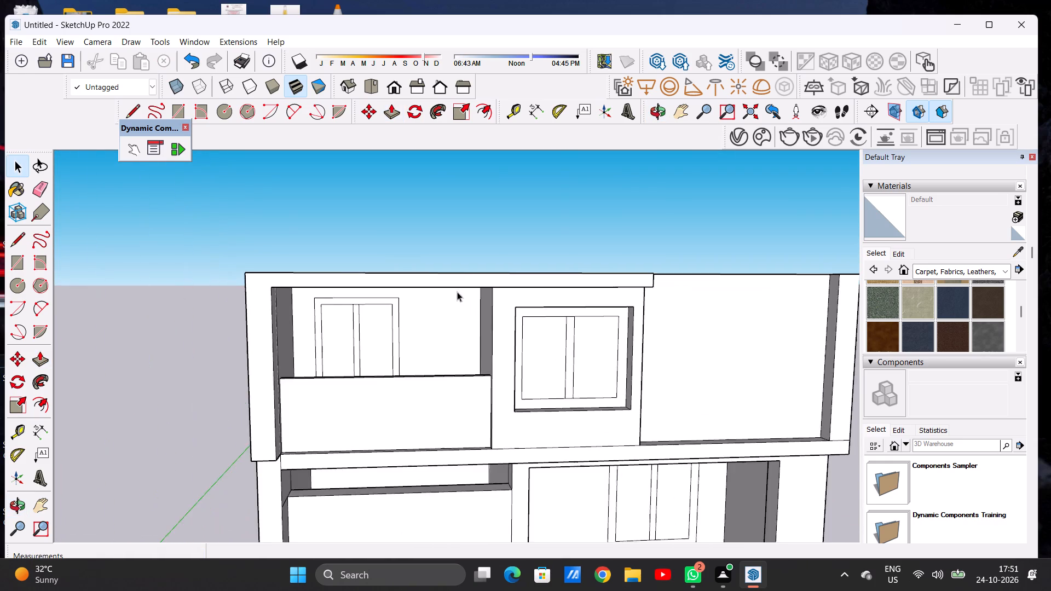
scroll(459, 351, "up", 1)
middle_click_drag(453, 345, 418, 361)
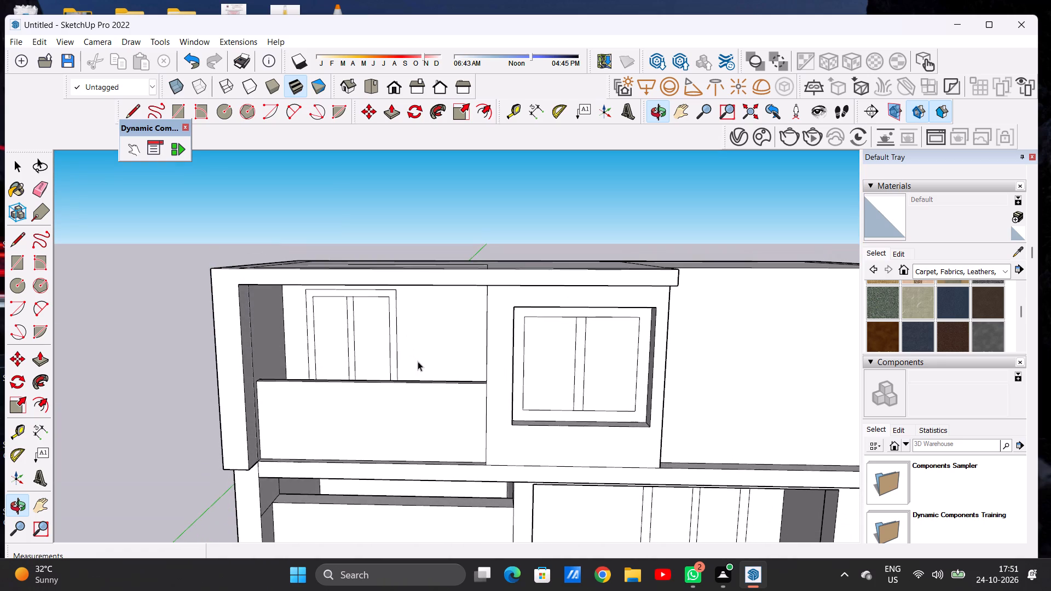
scroll(515, 311, "down", 5)
middle_click_drag(281, 371, 566, 355)
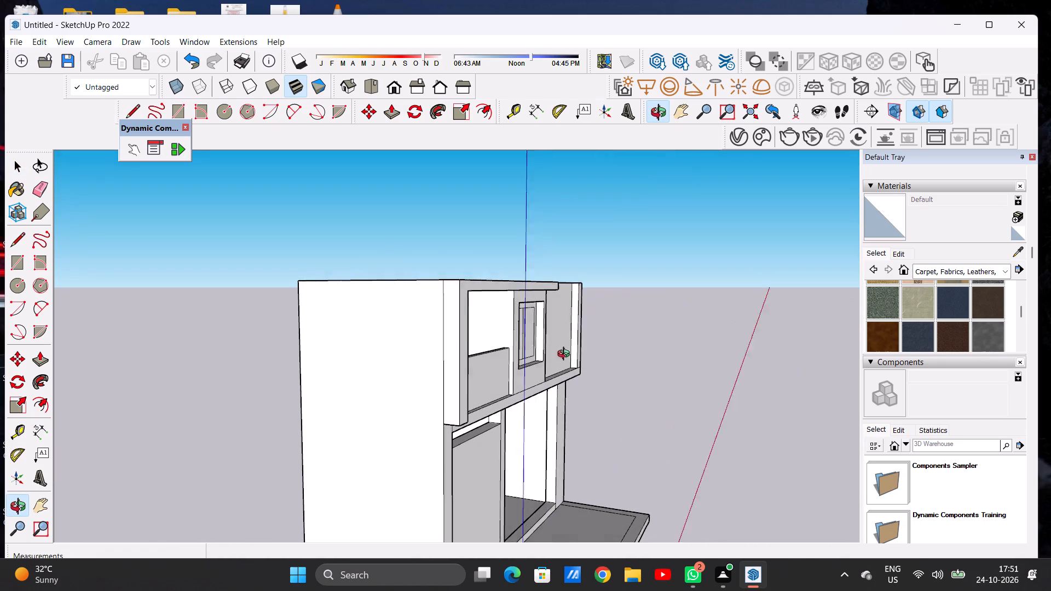
middle_click_drag(566, 355, 298, 355)
scroll(325, 361, "down", 1)
scroll(488, 302, "up", 3)
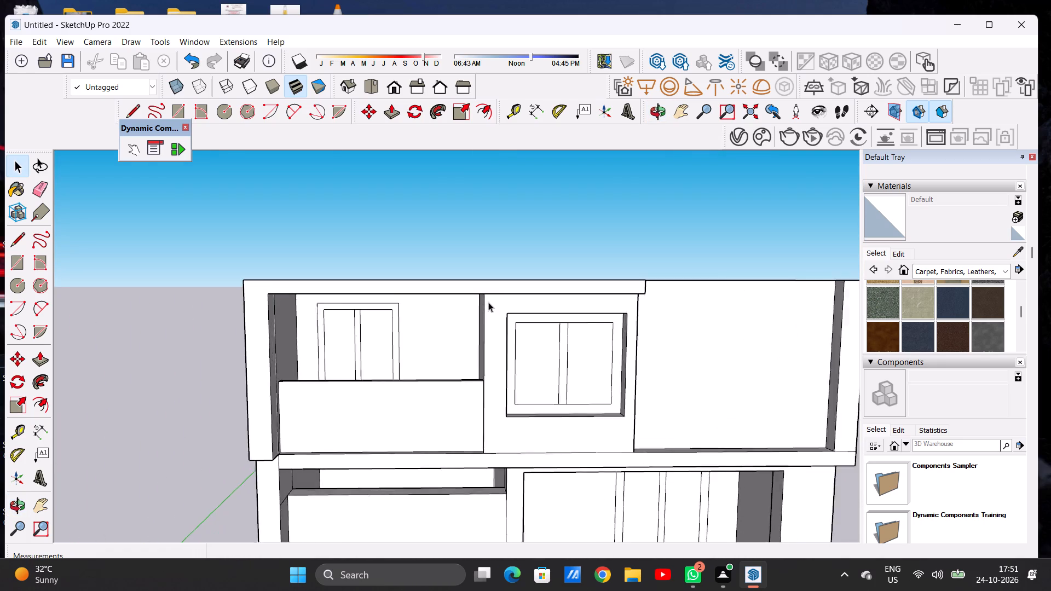
scroll(488, 302, "up", 2)
scroll(394, 329, "down", 5)
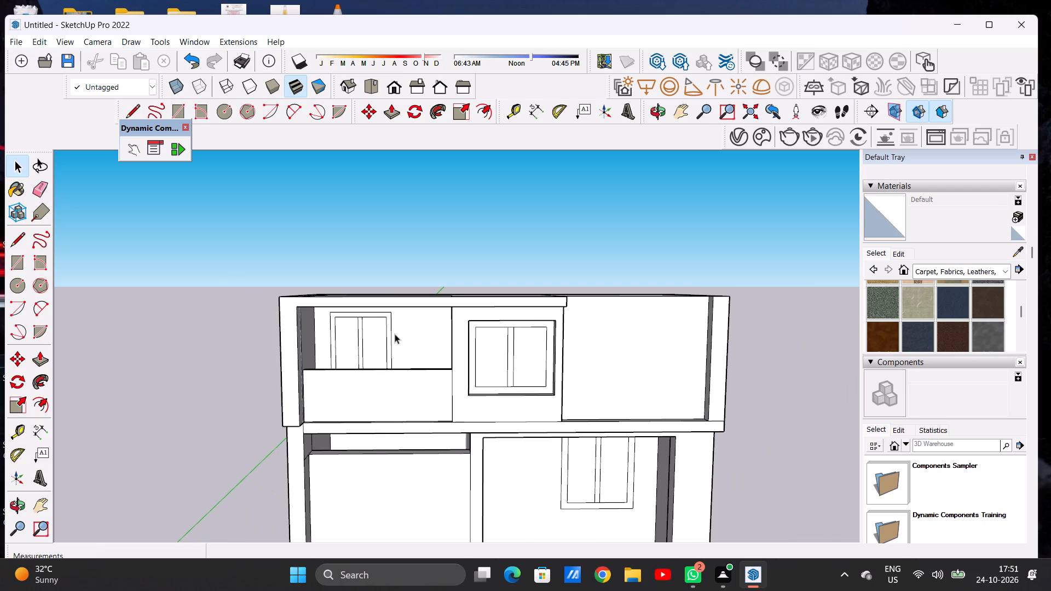
scroll(430, 337, "down", 1)
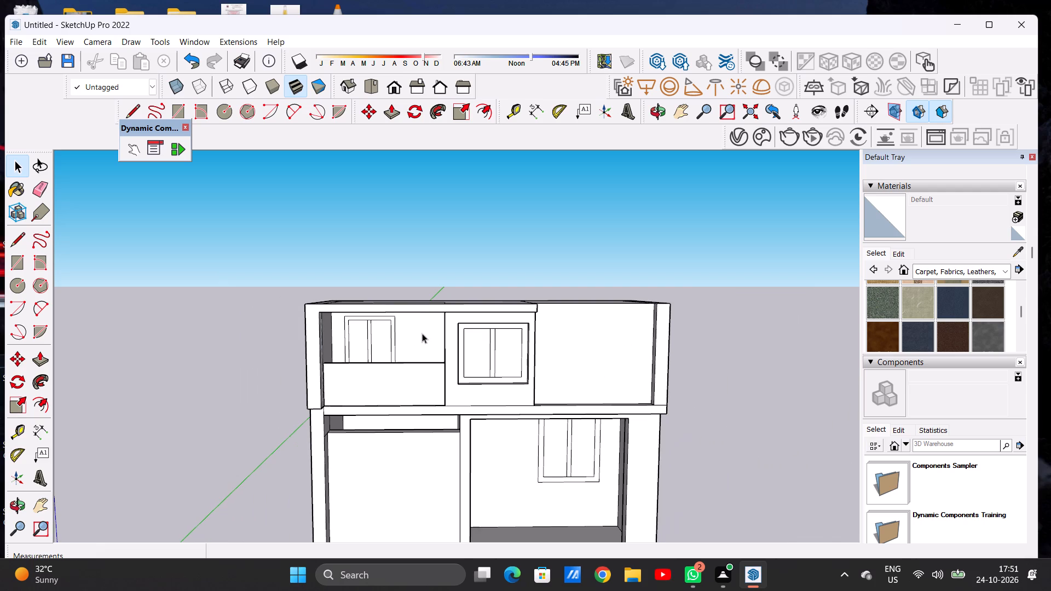
scroll(539, 305, "up", 6)
middle_click_drag(557, 318, 339, 342)
middle_click_drag(339, 342, 371, 345)
middle_click_drag(389, 345, 536, 340)
scroll(435, 357, "down", 2)
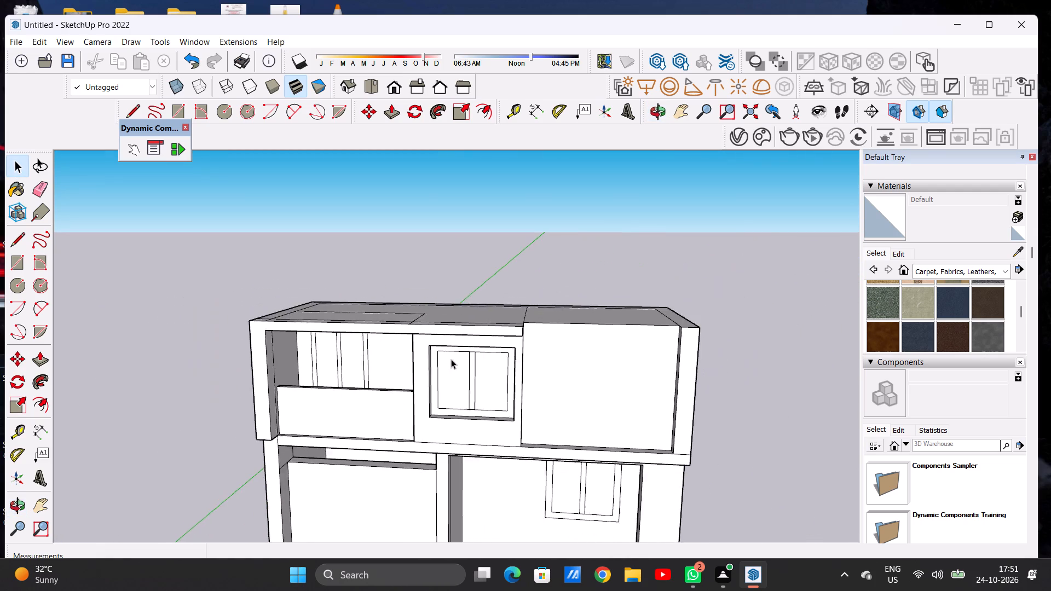
scroll(451, 359, "down", 3)
middle_click_drag(460, 337, 484, 411)
scroll(421, 342, "down", 3)
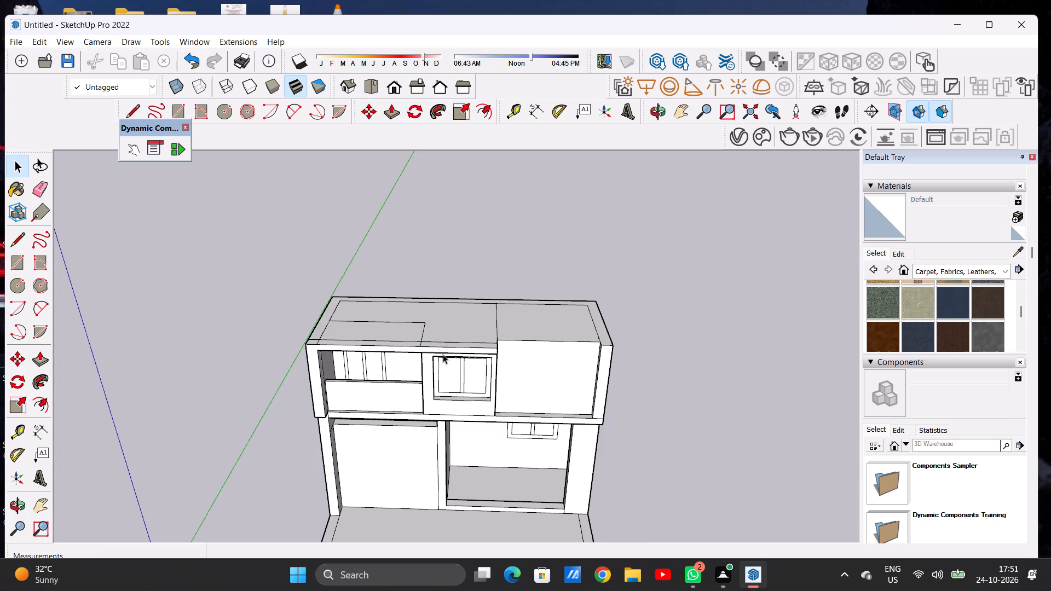
scroll(454, 372, "up", 6)
middle_click_drag(460, 366, 460, 248)
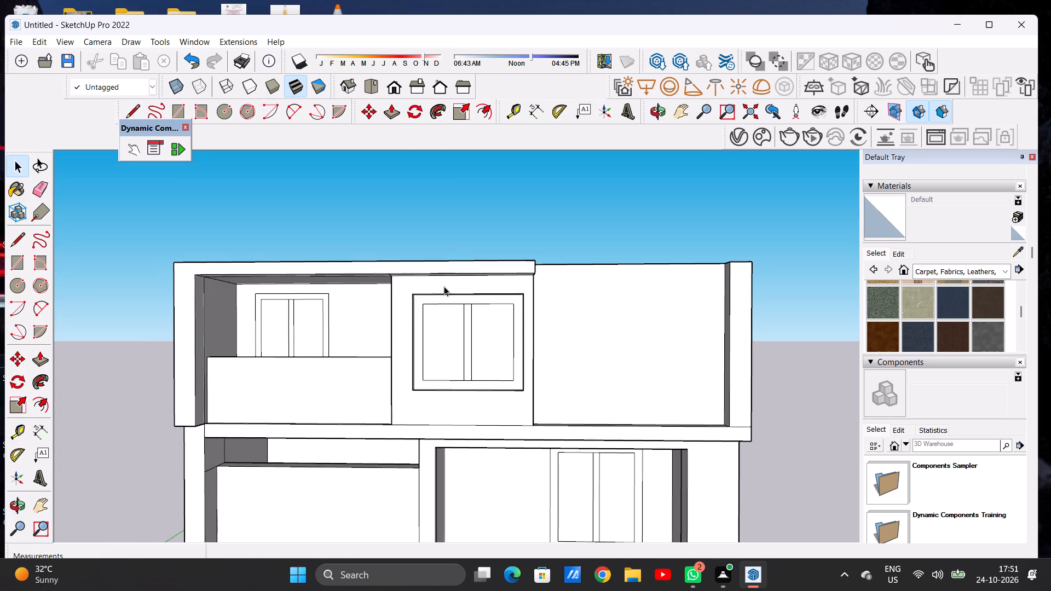
scroll(332, 391, "down", 6)
scroll(493, 384, "up", 5)
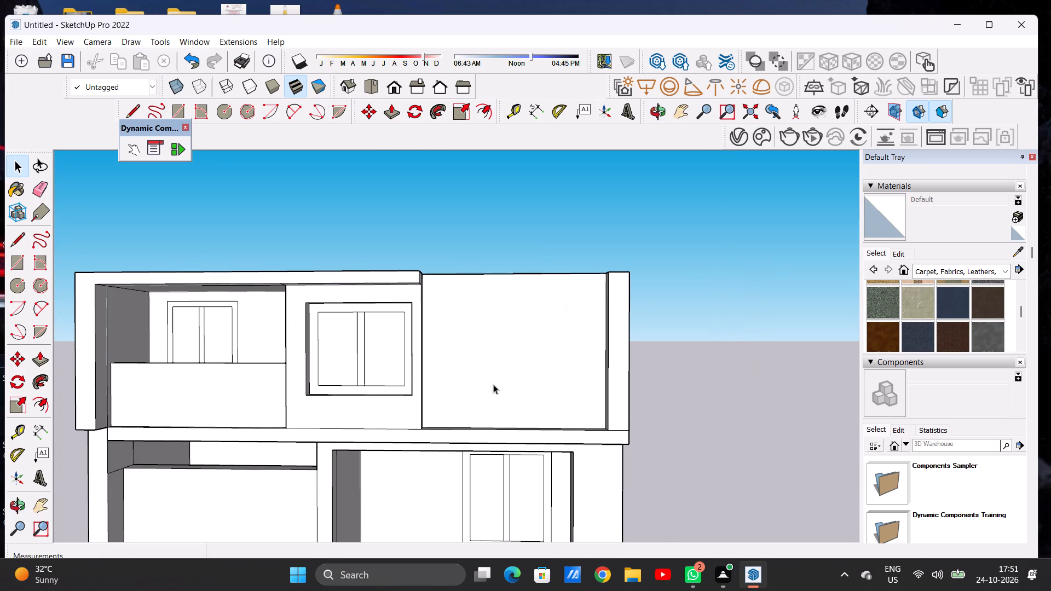
scroll(513, 400, "down", 3)
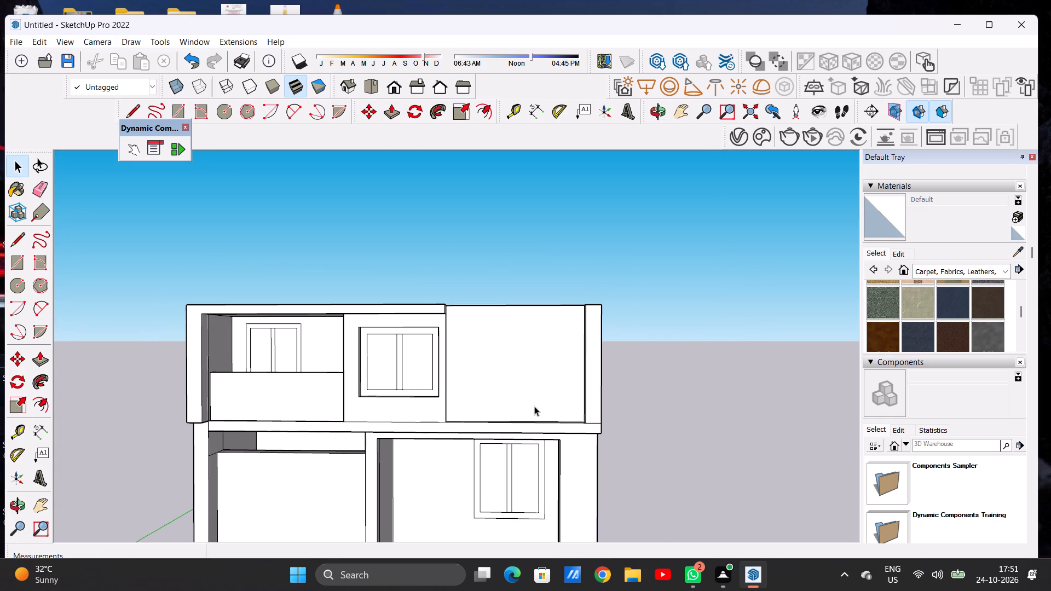
Push/Pull the narrow strip along the roof's rear and side edges up 10' to form the walls above the roof.
middle_click_drag(470, 326, 470, 374)
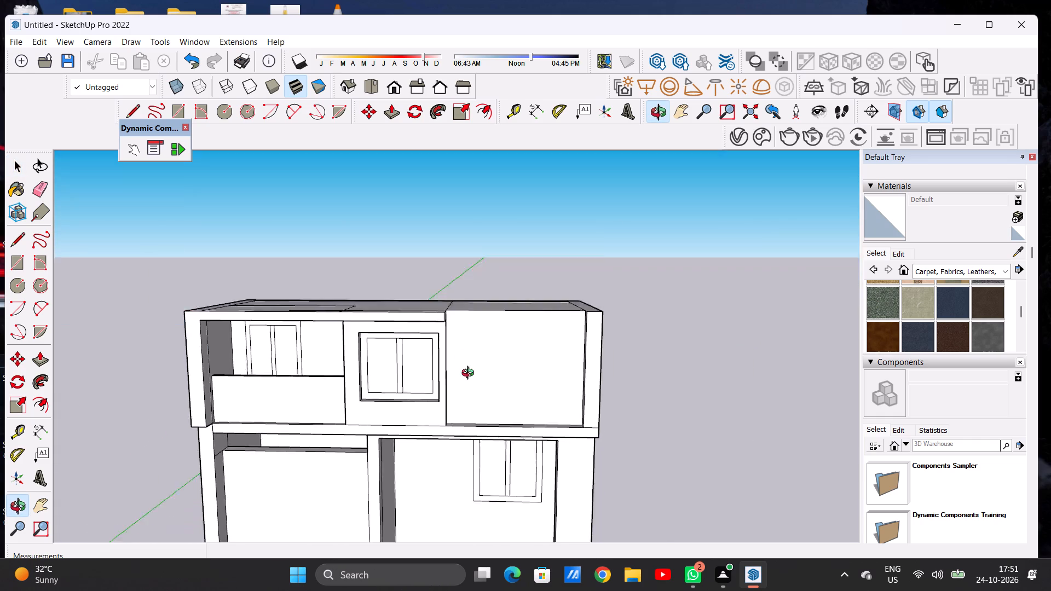
middle_click_drag(470, 374, 472, 422)
scroll(519, 351, "down", 6)
middle_click_drag(512, 351, 508, 409)
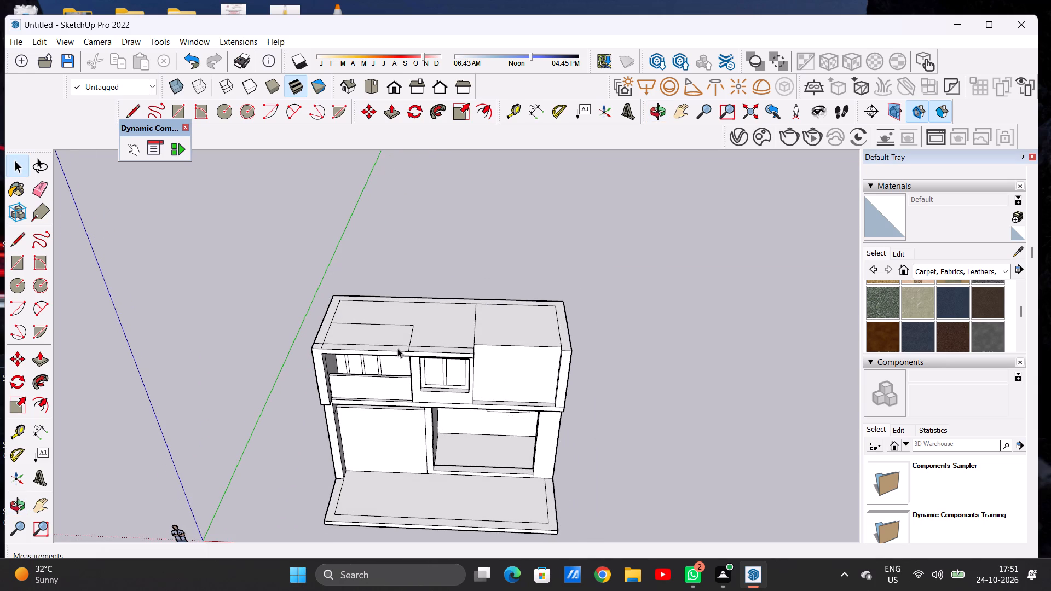
scroll(557, 345, "up", 2)
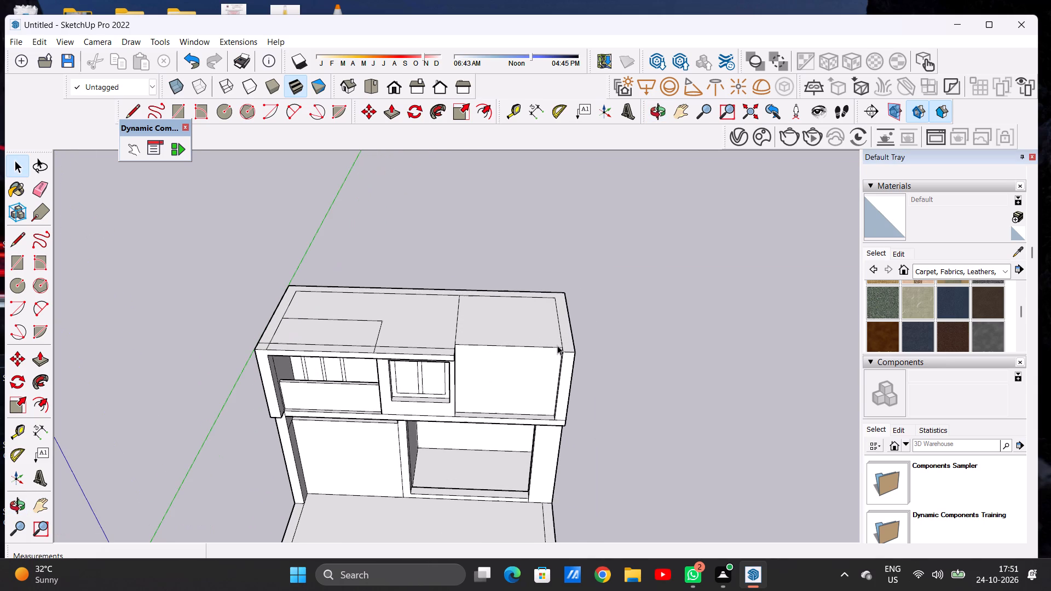
key("p")
scroll(559, 341, "up", 4)
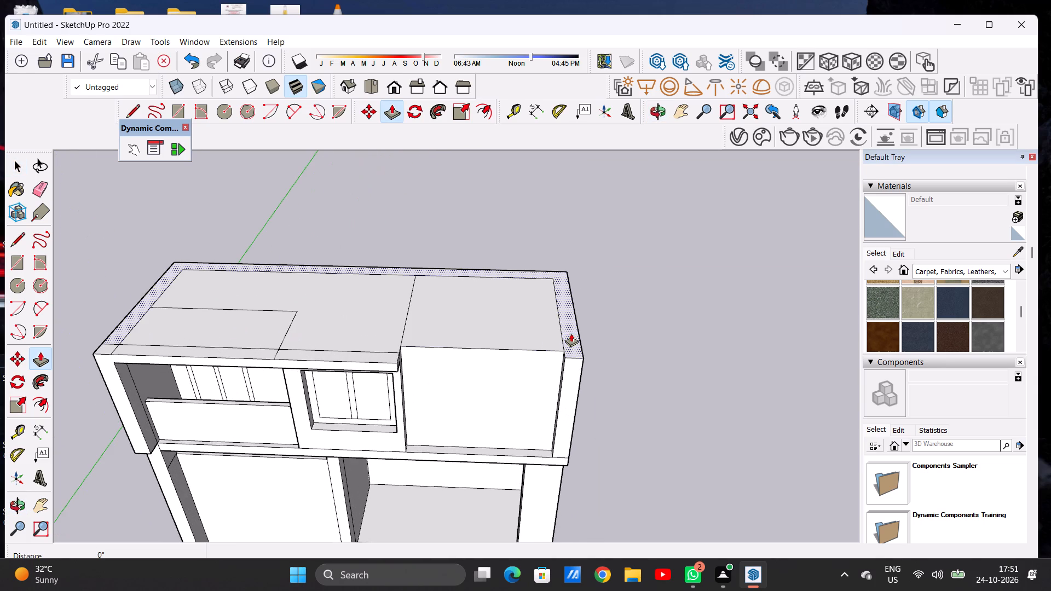
left_click(575, 338)
scroll(587, 308, "down", 5)
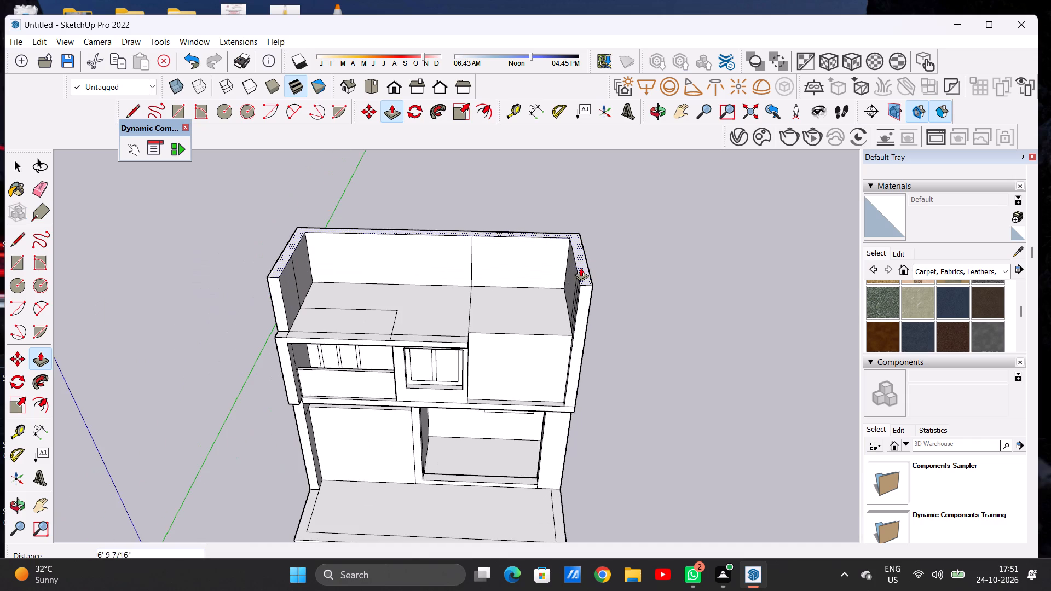
middle_click_drag(580, 282, 574, 239)
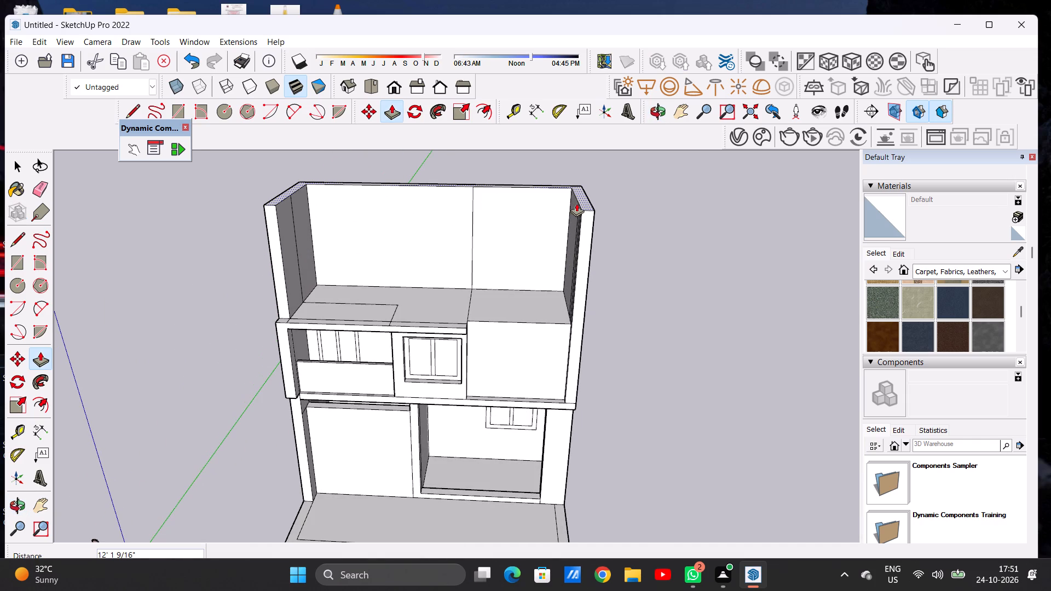
type("10'")
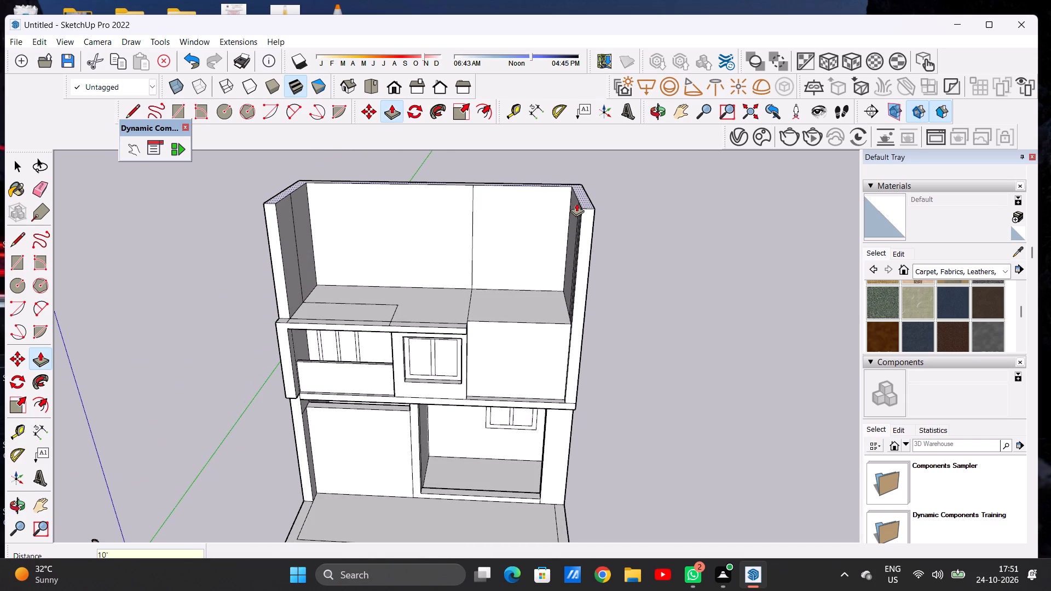
key("Return")
key("space")
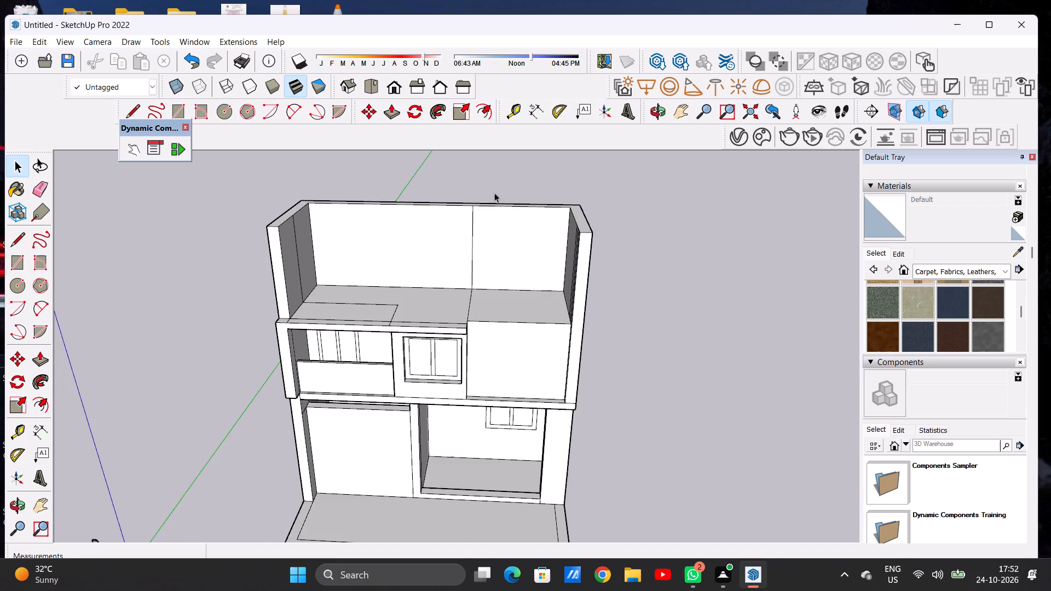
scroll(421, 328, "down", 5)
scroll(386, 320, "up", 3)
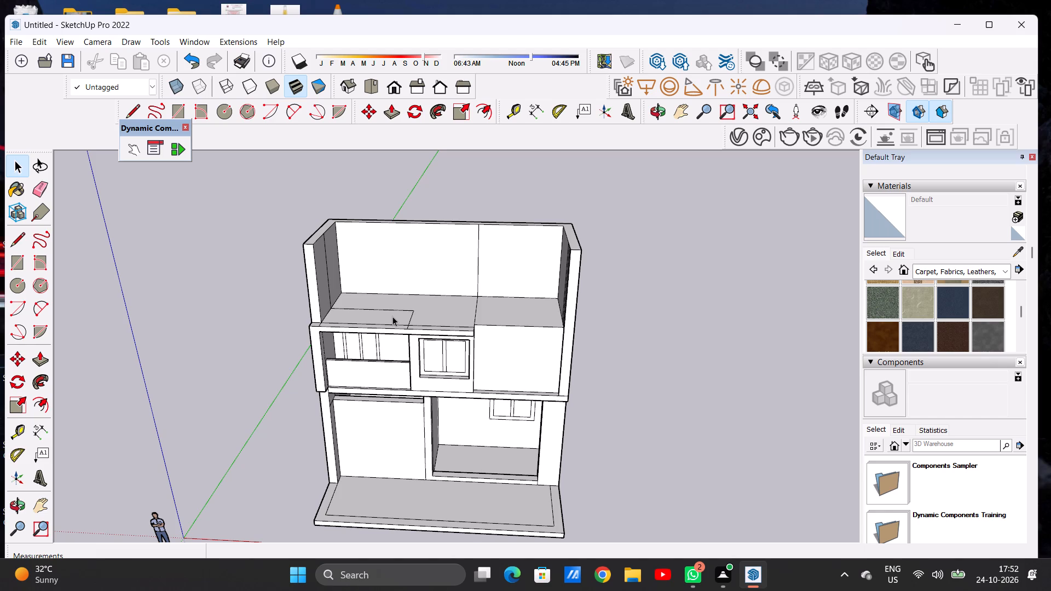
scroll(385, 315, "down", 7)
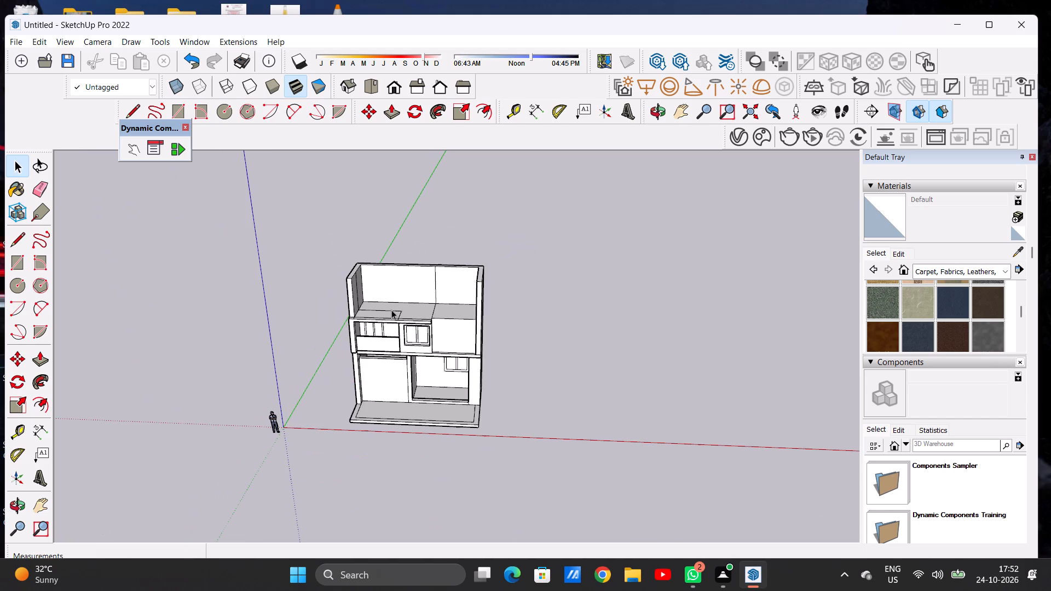
Draw a line across the roof from the inner corner of the balcony-side rectangle straight back to the rear wall.
scroll(436, 305, "down", 5)
scroll(418, 318, "up", 5)
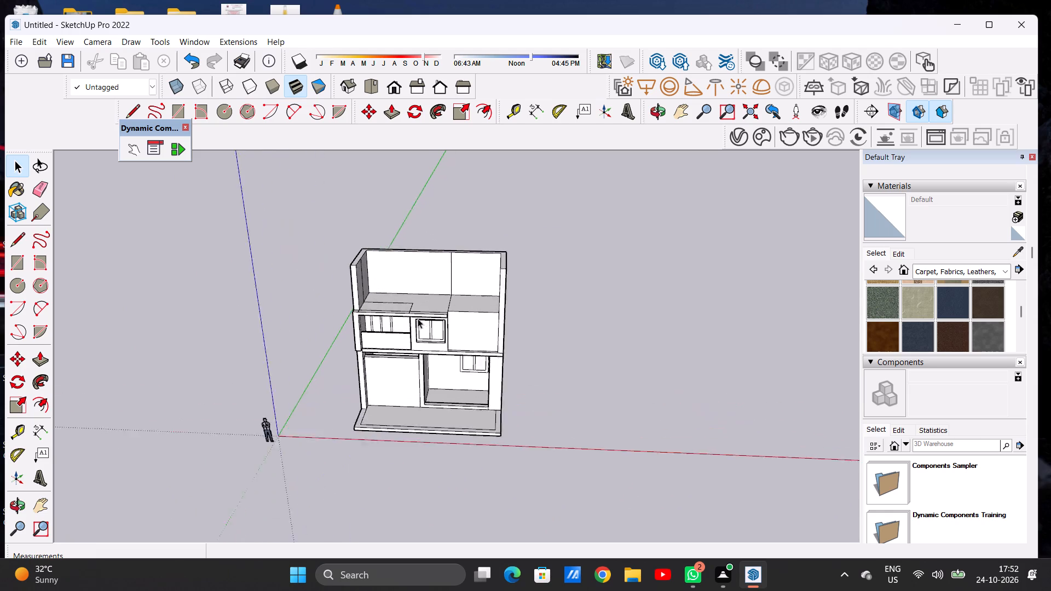
scroll(418, 318, "up", 11)
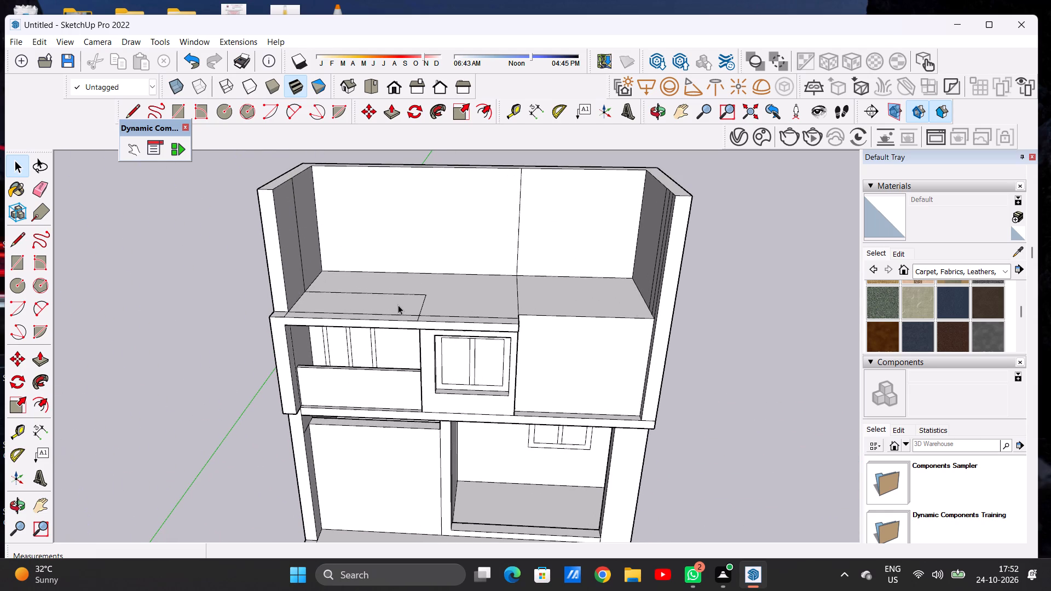
scroll(398, 304, "down", 3)
middle_click_drag(426, 292, 363, 343)
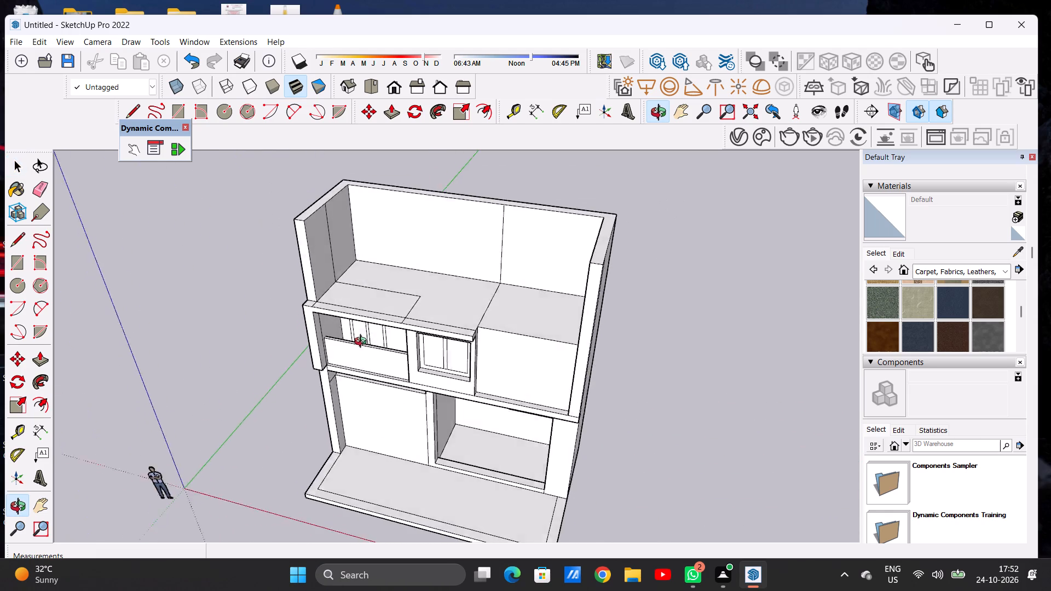
middle_click_drag(363, 343, 319, 389)
scroll(429, 293, "up", 5)
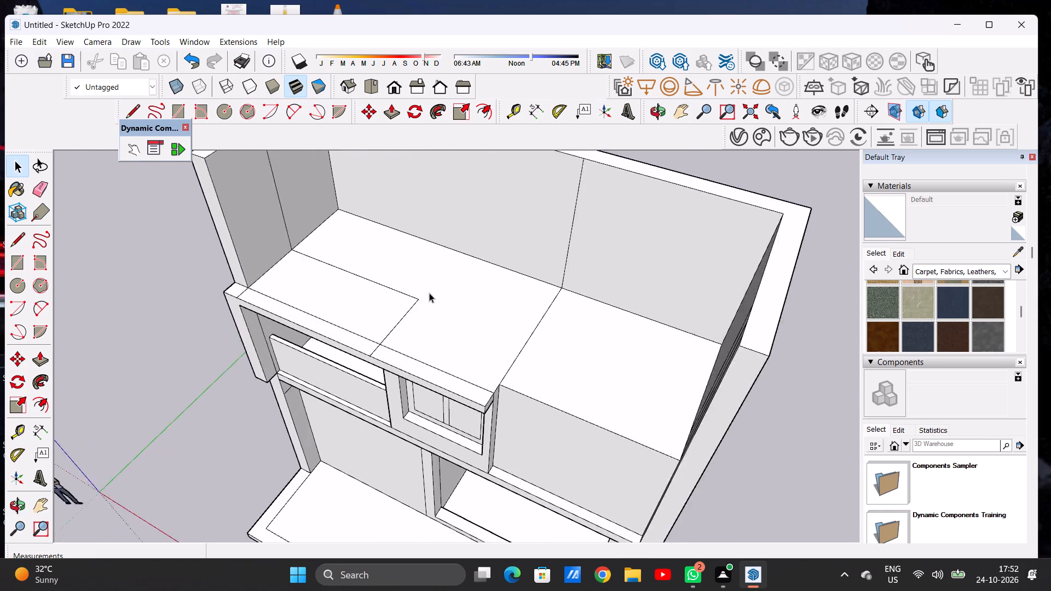
scroll(429, 293, "up", 2)
key("l")
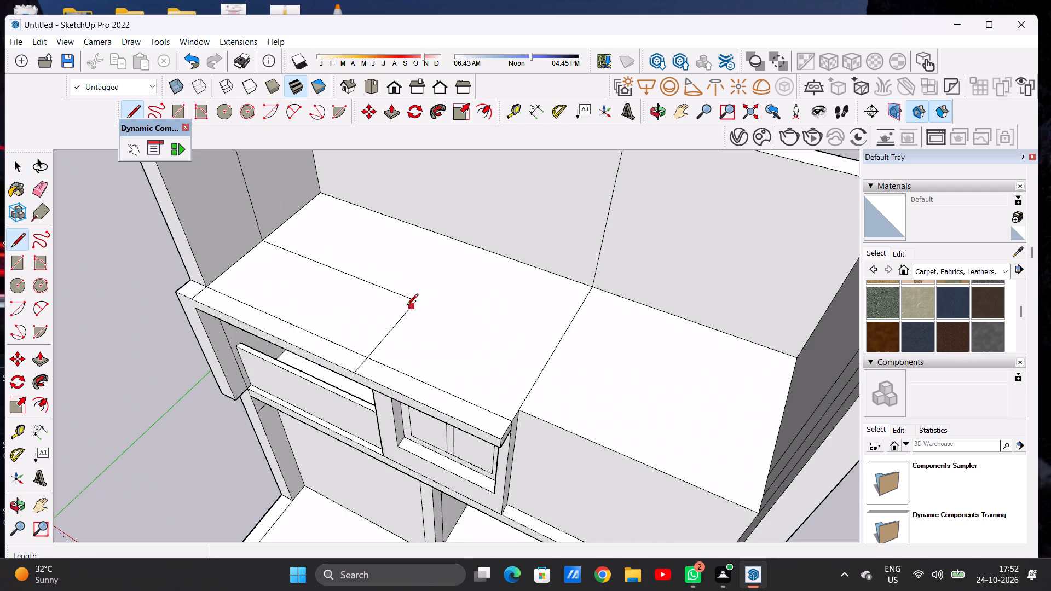
left_click(412, 306)
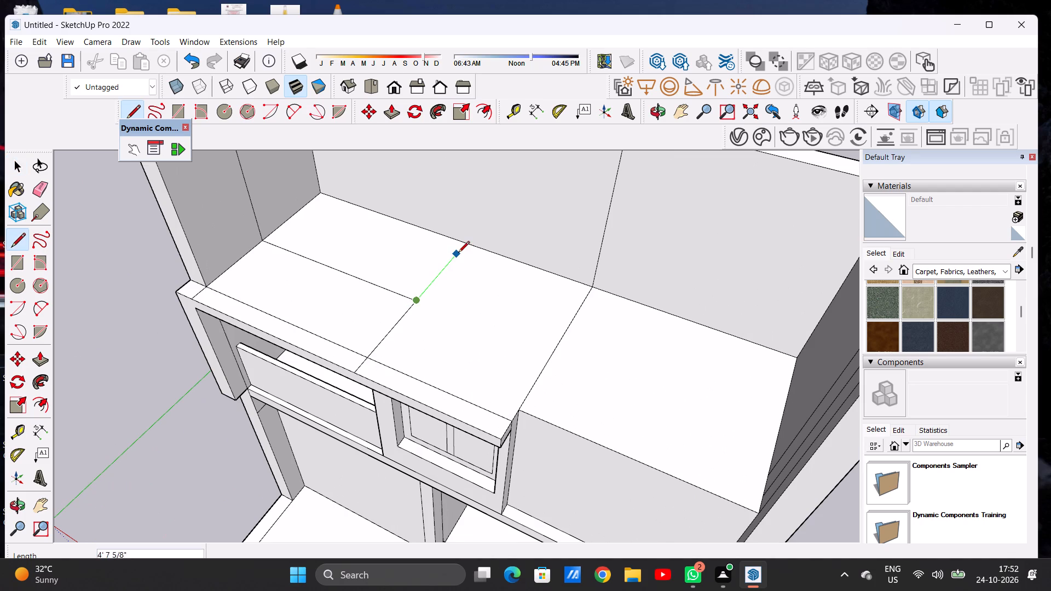
left_click(469, 246)
key("space")
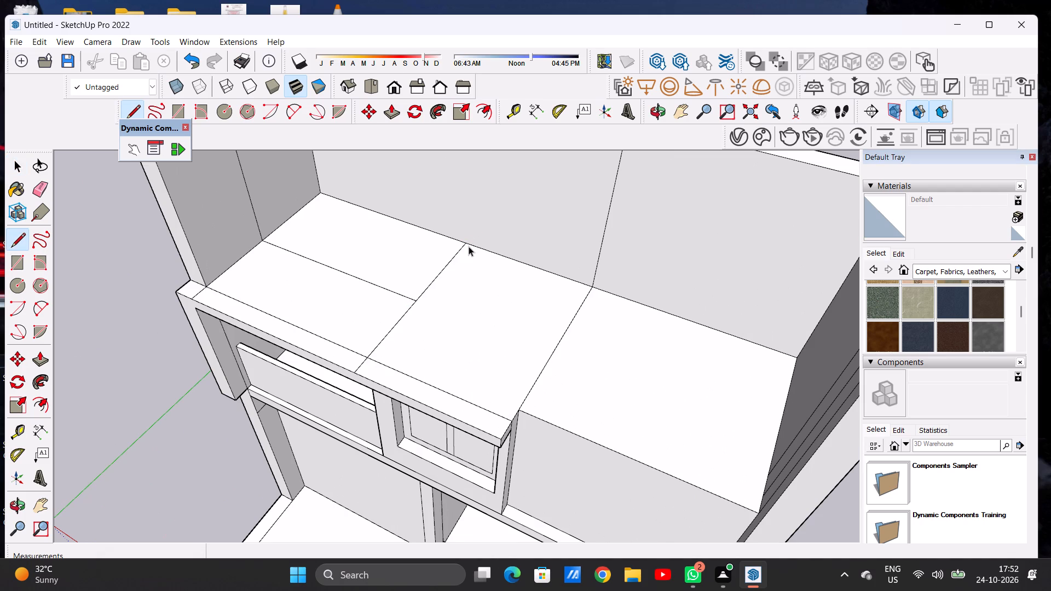
Examine the divided roof surface and surrounding walls from the front, side and above.
scroll(469, 246, "down", 8)
middle_click_drag(409, 262, 457, 185)
middle_click(457, 185)
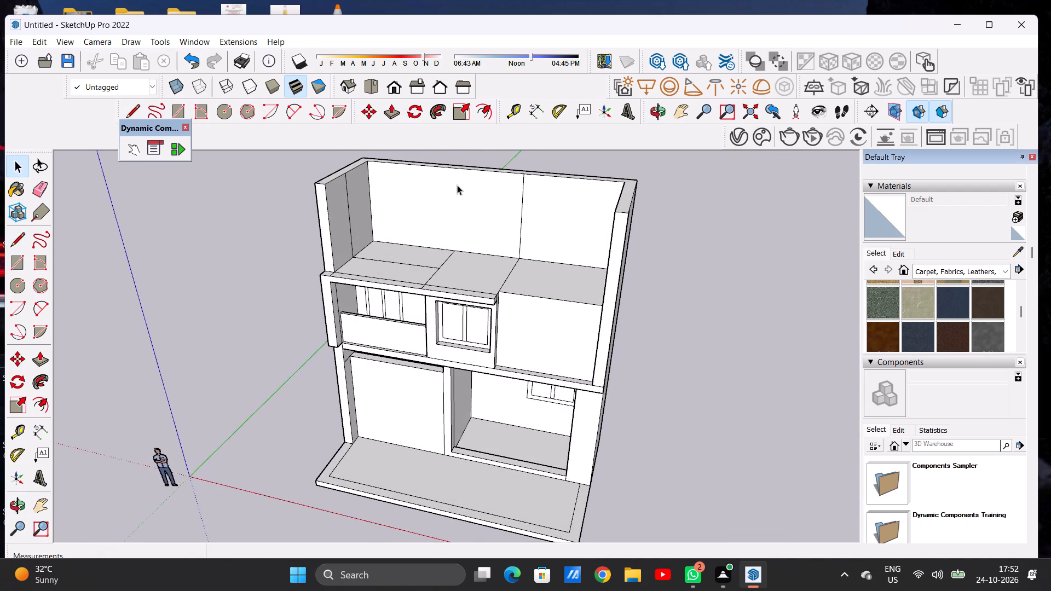
scroll(412, 266, "down", 4)
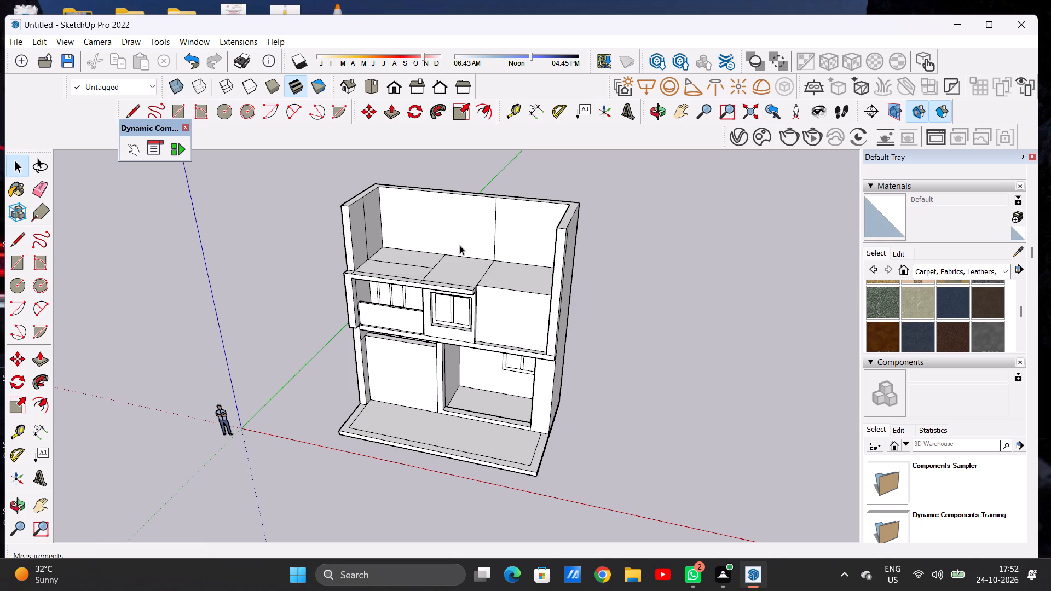
scroll(454, 246, "down", 4)
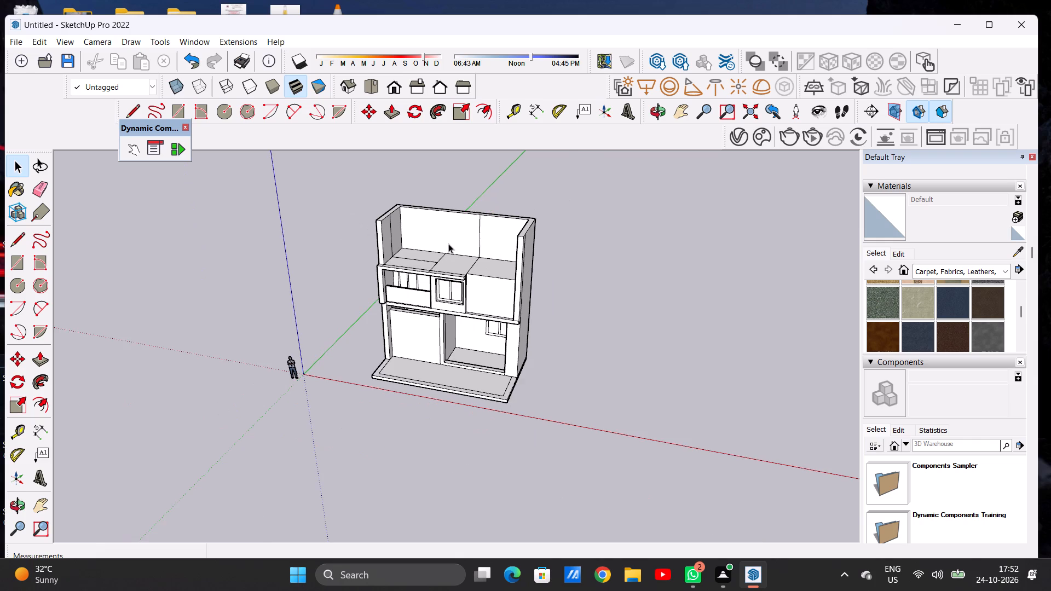
middle_click_drag(431, 260, 285, 349)
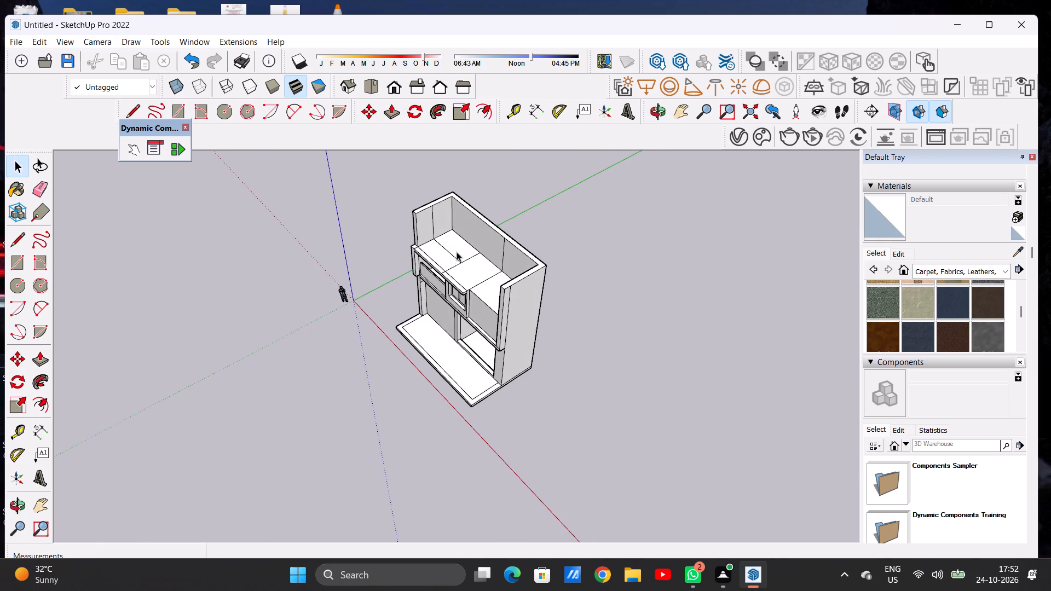
scroll(469, 250, "up", 6)
scroll(460, 269, "down", 5)
middle_click_drag(434, 305, 597, 199)
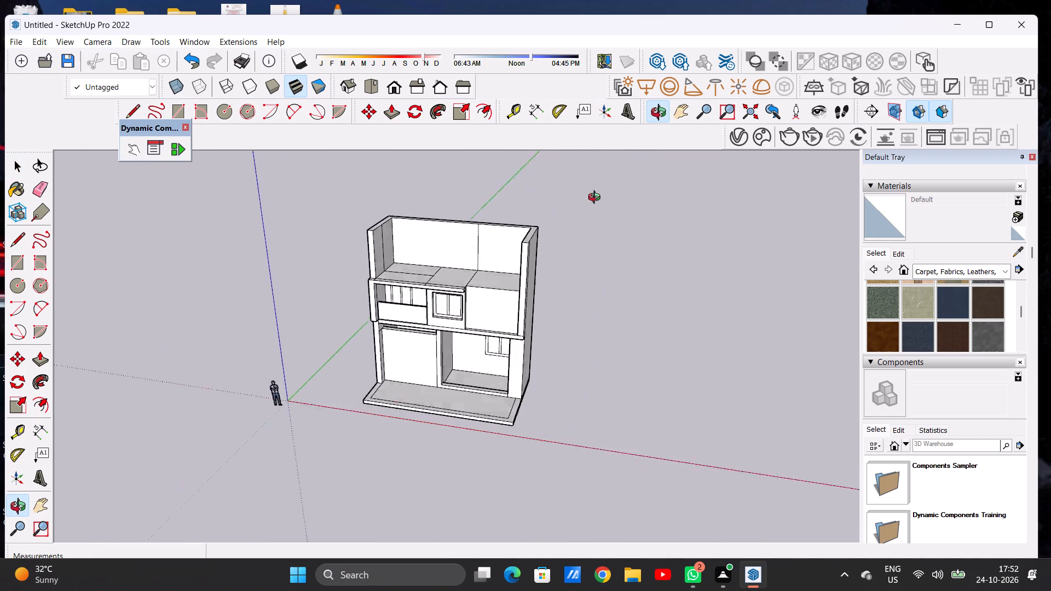
middle_click_drag(597, 199, 630, 178)
Push/Pull the roof section above the plain front wall up 10', level with the tops of the surrounding walls.
scroll(461, 277, "up", 6)
middle_click_drag(477, 250, 519, 305)
scroll(530, 292, "up", 2)
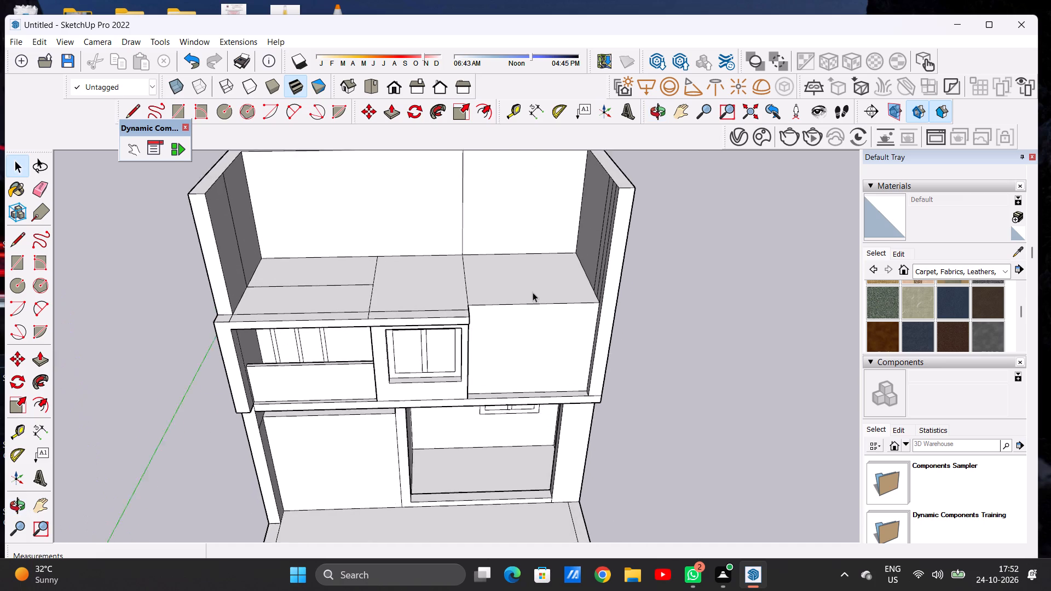
scroll(533, 292, "up", 2)
key("p")
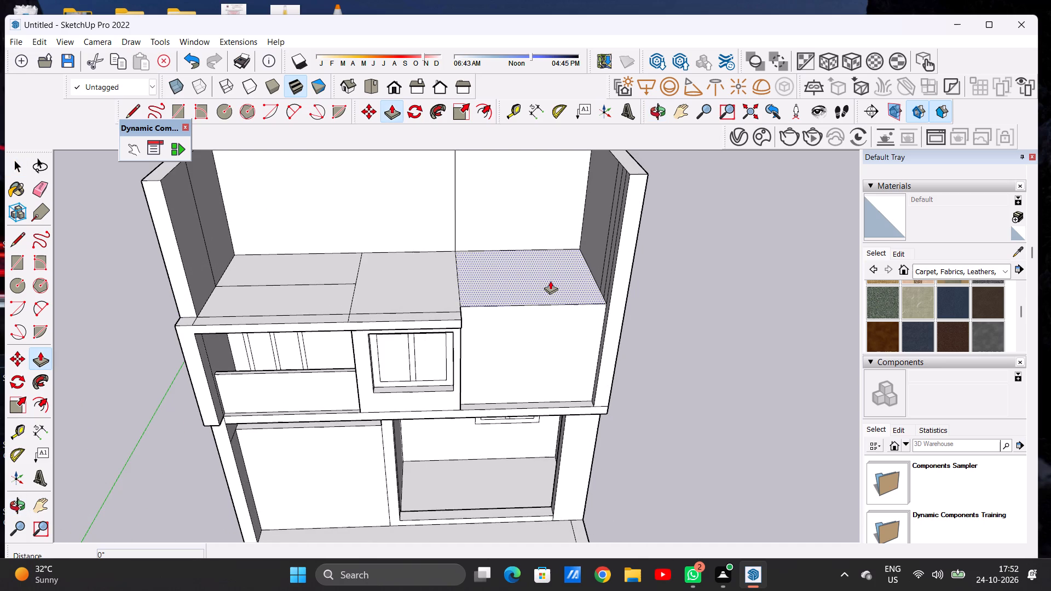
left_click(550, 281)
scroll(563, 240, "down", 9)
scroll(590, 198, "up", 3)
scroll(590, 198, "down", 1)
scroll(590, 198, "up", 7)
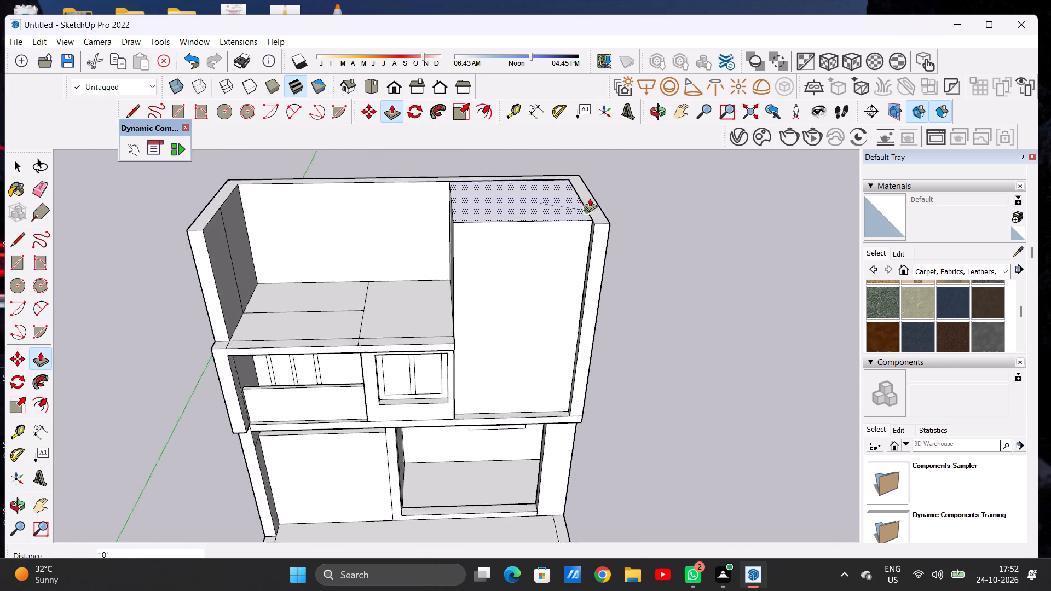
scroll(590, 198, "up", 2)
left_click(603, 241)
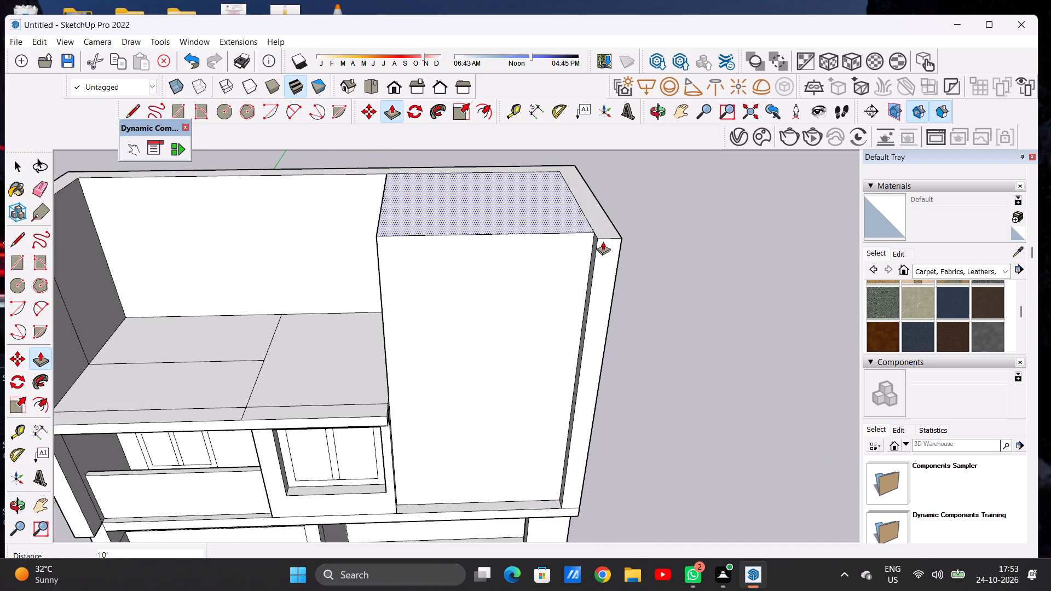
key("space")
Examine the raised upper-floor block and the whole facade from the front, side and above.
scroll(488, 274, "down", 7)
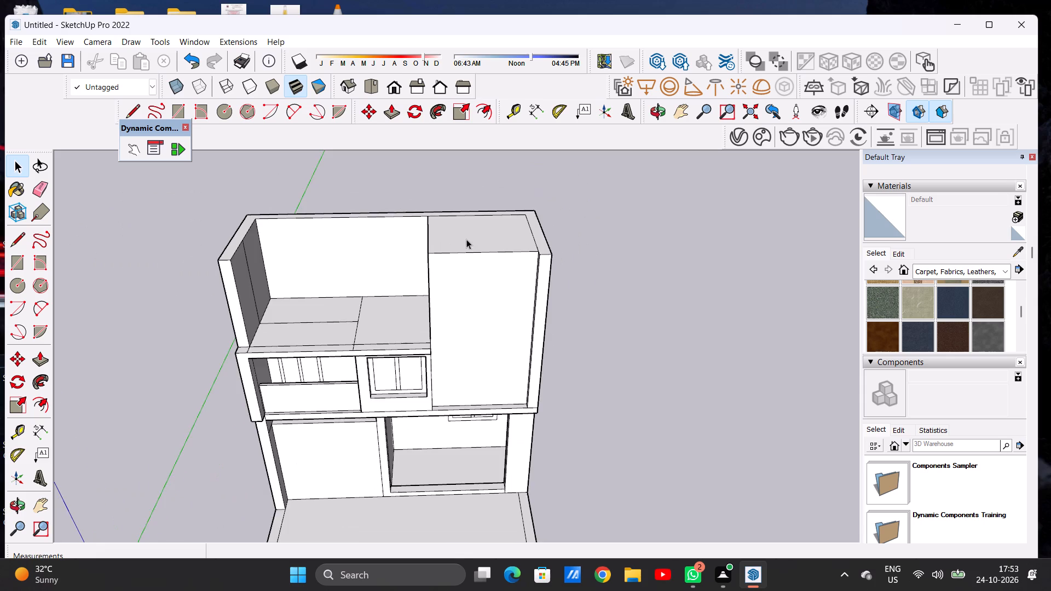
scroll(436, 262, "down", 9)
middle_click_drag(420, 287, 424, 236)
middle_click(424, 227)
scroll(453, 264, "up", 2)
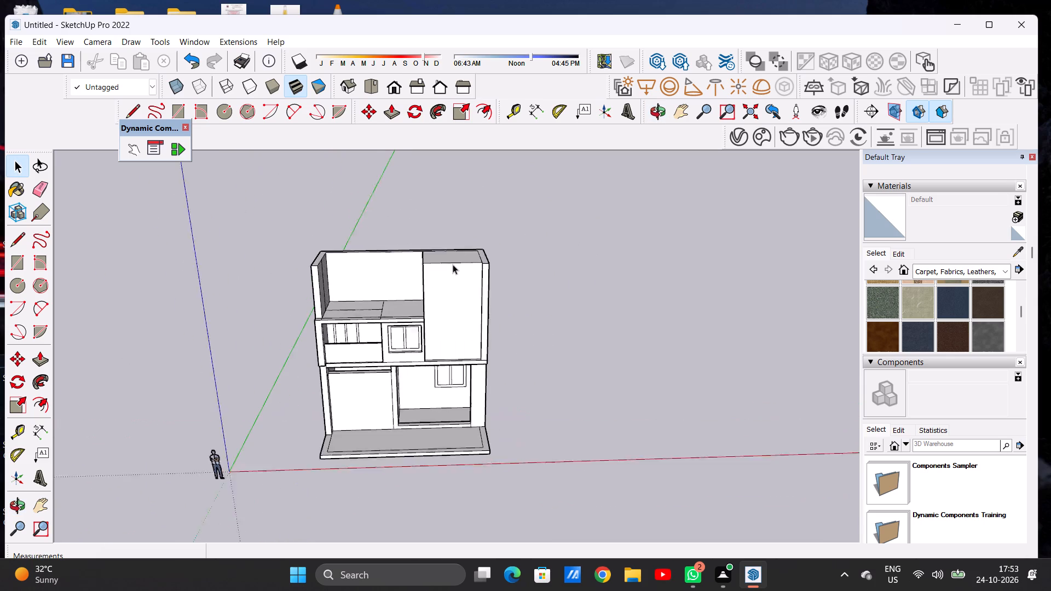
scroll(453, 264, "up", 2)
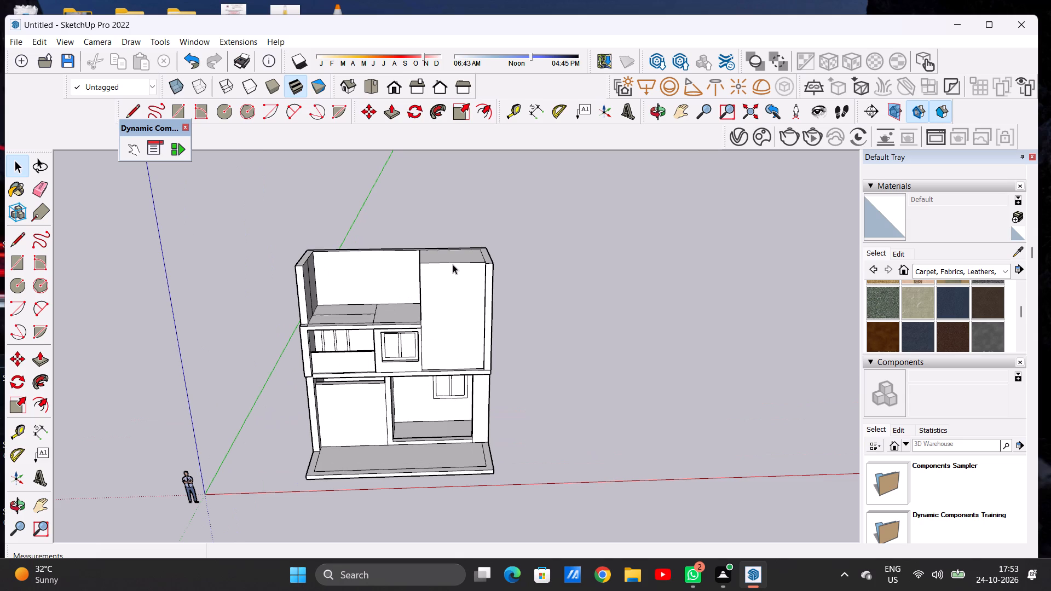
scroll(523, 320, "down", 7)
scroll(441, 308, "up", 8)
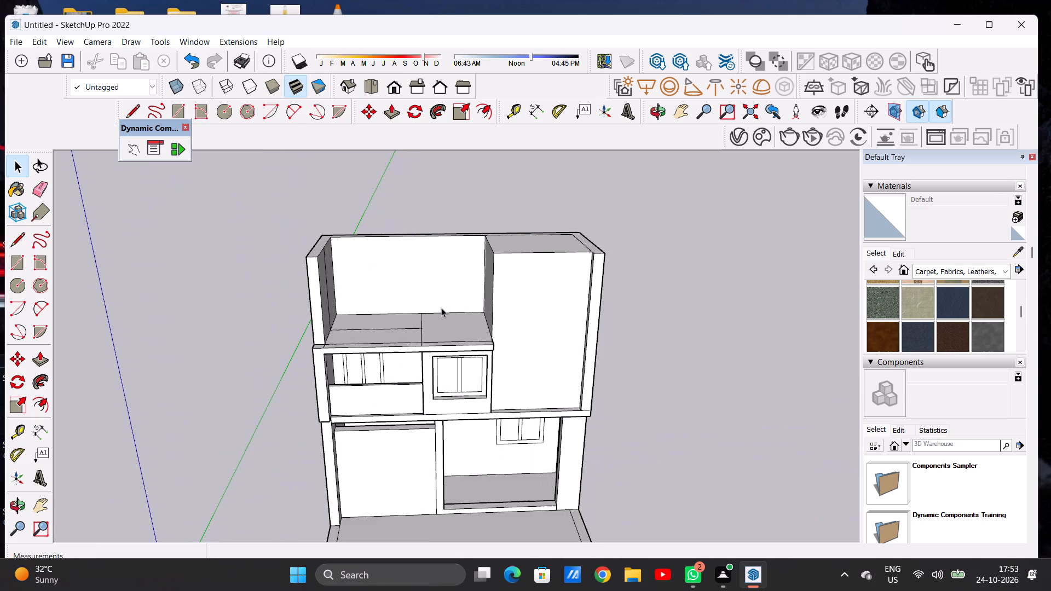
scroll(377, 314, "down", 5)
middle_click_drag(396, 306, 389, 318)
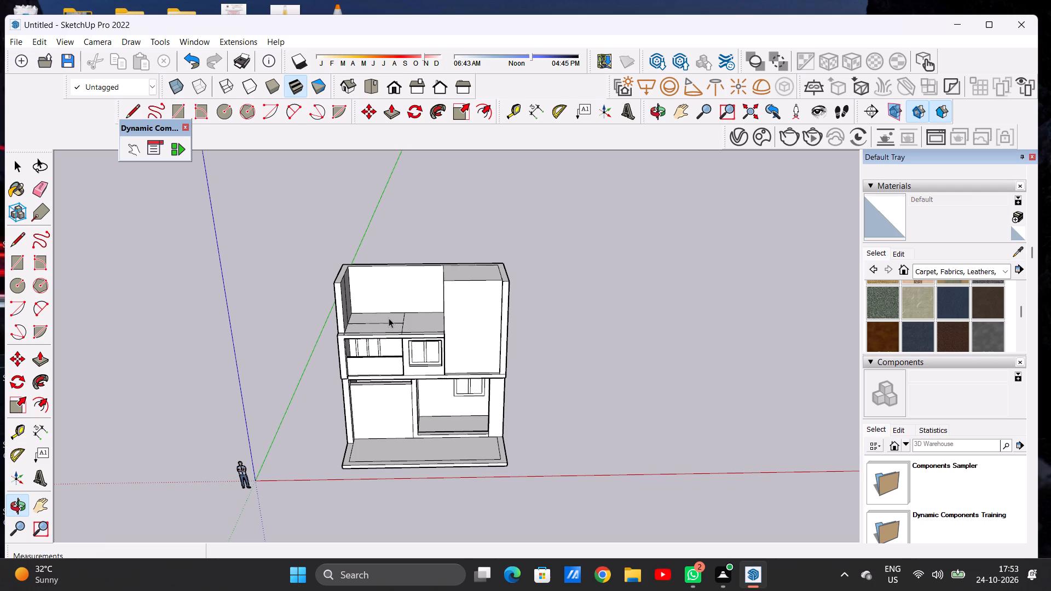
scroll(389, 318, "down", 4)
scroll(397, 312, "up", 5)
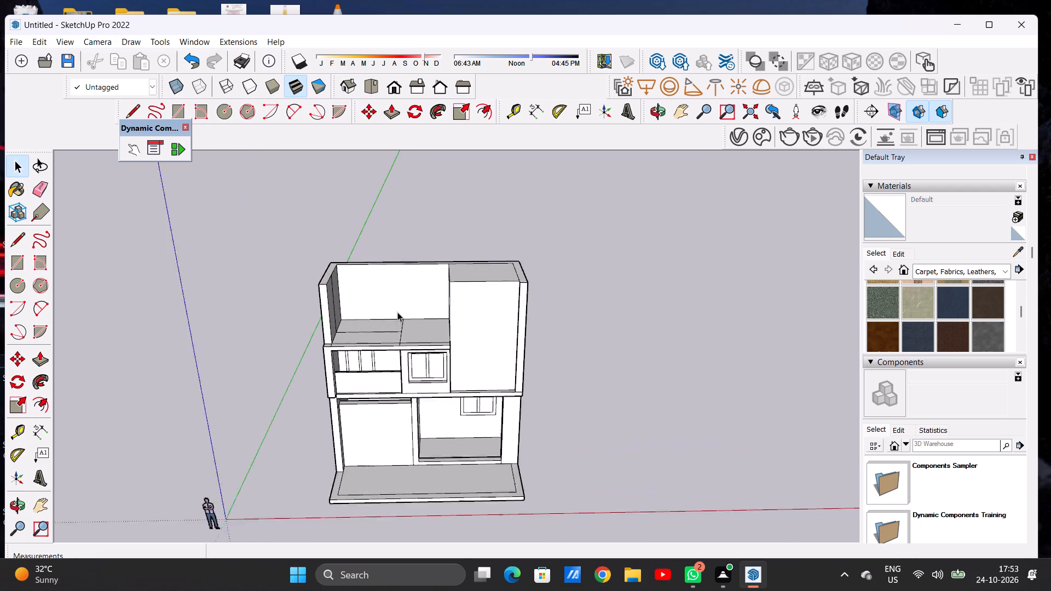
scroll(397, 312, "up", 1)
scroll(428, 403, "down", 4)
middle_click_drag(431, 437, 426, 377)
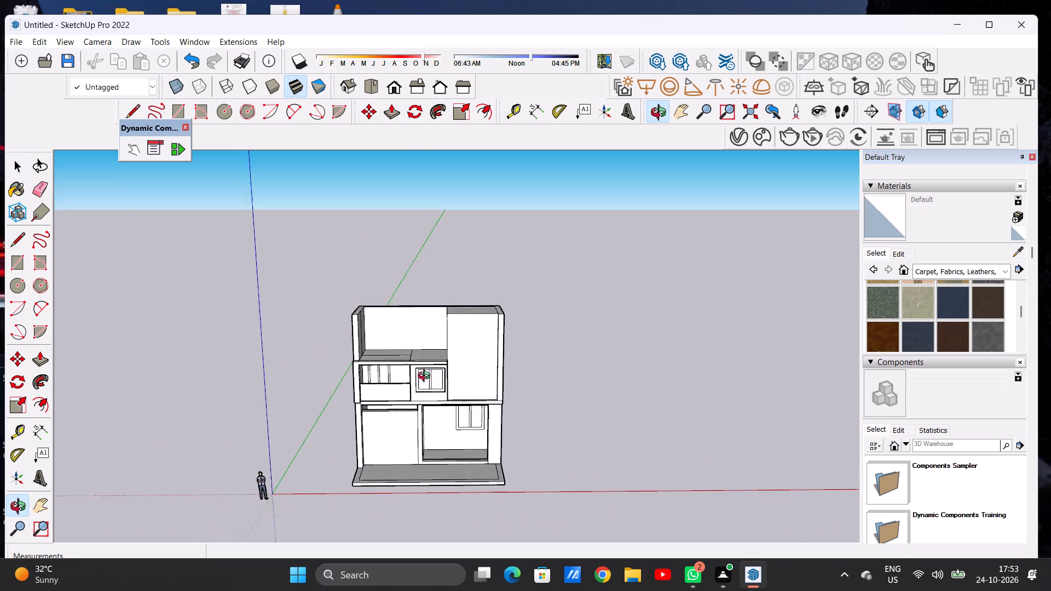
middle_click_drag(426, 377, 425, 334)
scroll(436, 356, "up", 8)
scroll(436, 406, "down", 5)
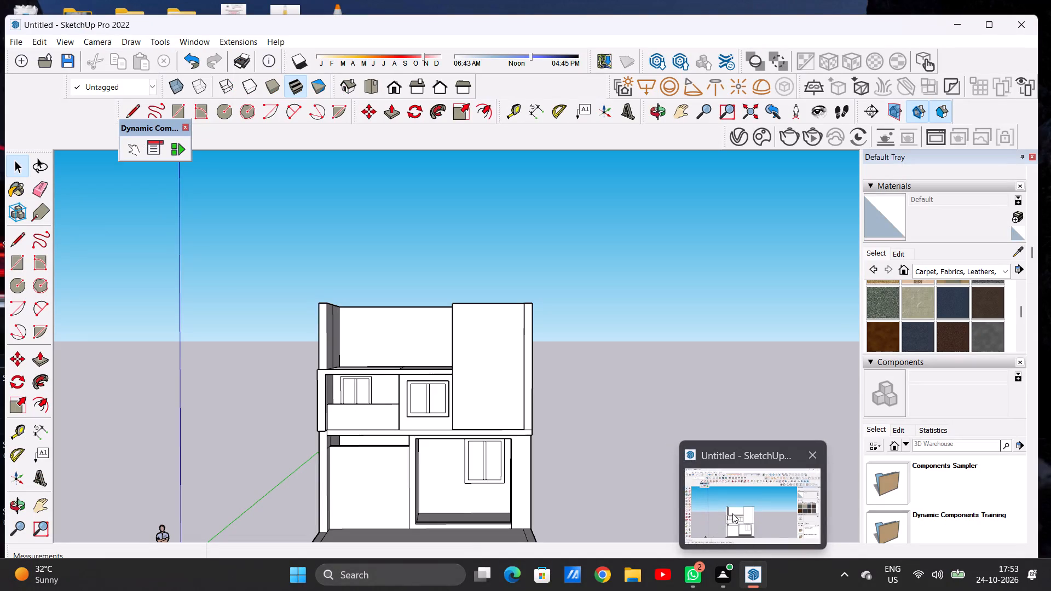
left_click(731, 507)
scroll(498, 407, "down", 6)
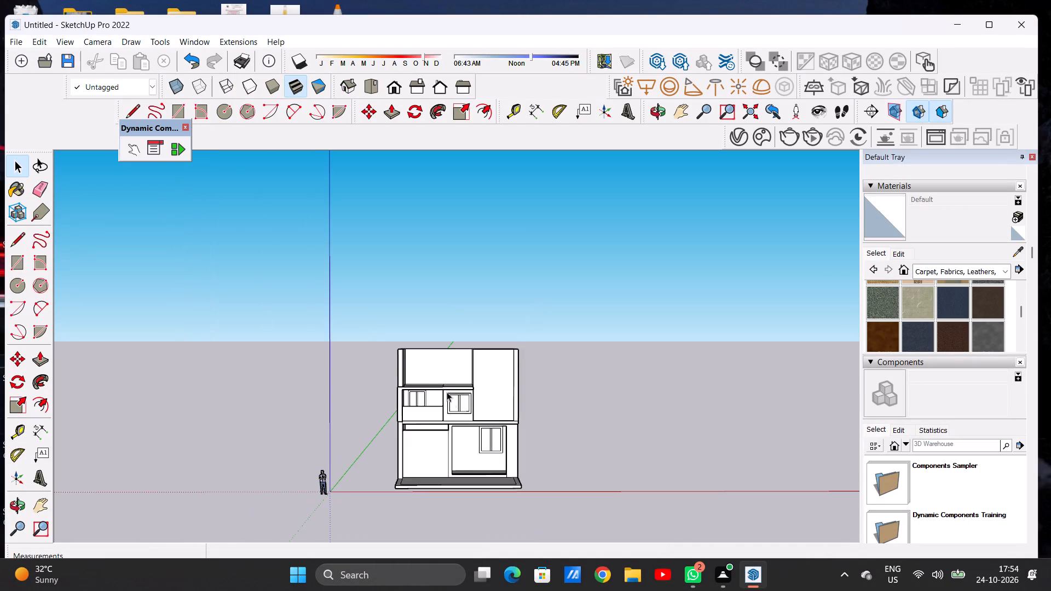
scroll(442, 381, "up", 7)
scroll(442, 374, "down", 5)
middle_click_drag(520, 417, 243, 460)
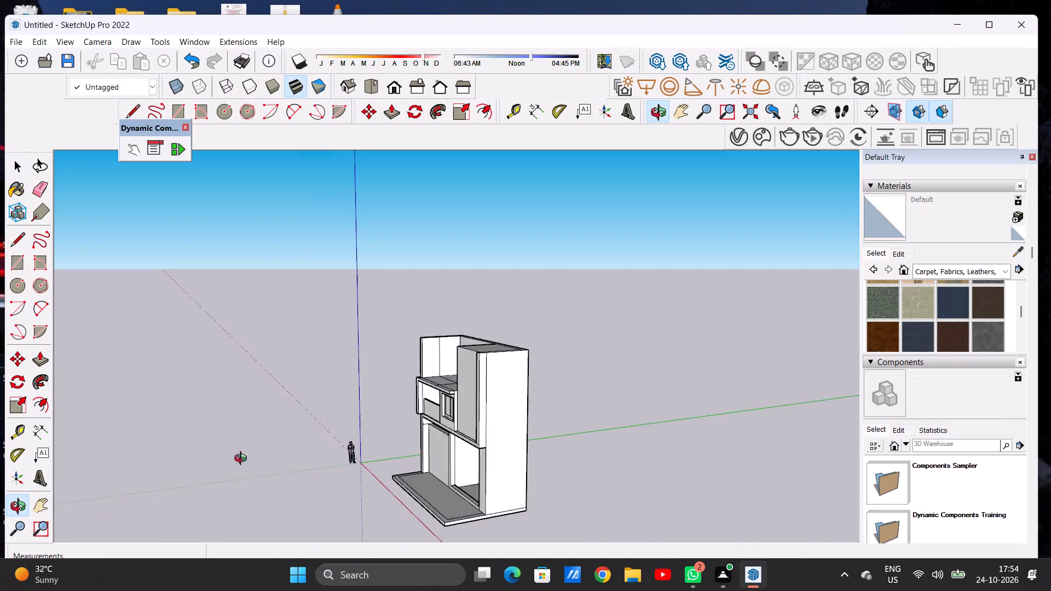
middle_click_drag(243, 460, 492, 544)
Push/Pull the rear roof section behind the balcony-side rectangle and the section above the upper window up 10' to the wall tops.
scroll(419, 362, "up", 6)
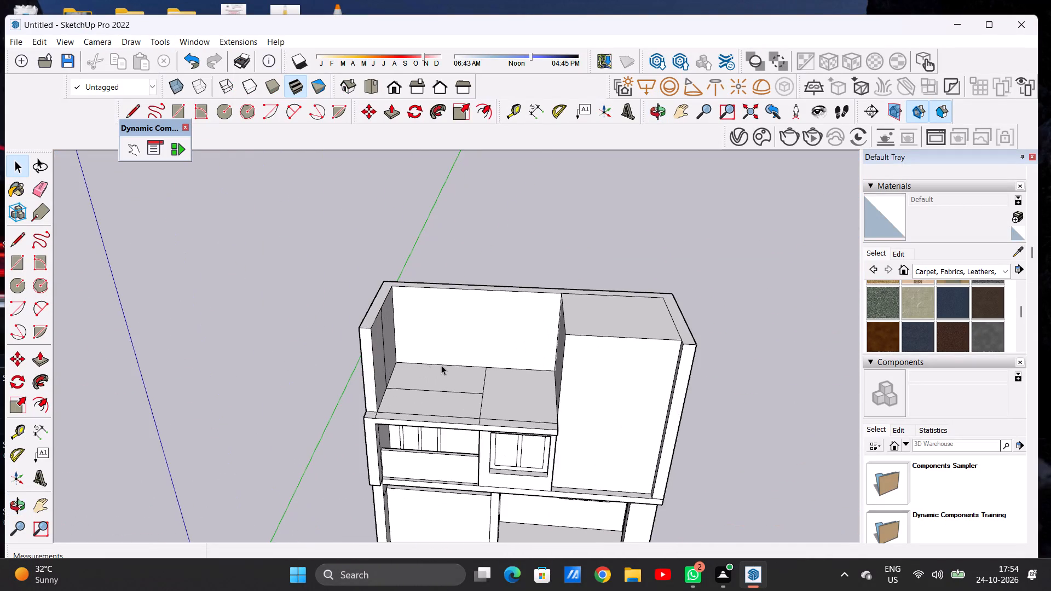
scroll(441, 365, "up", 4)
key("p")
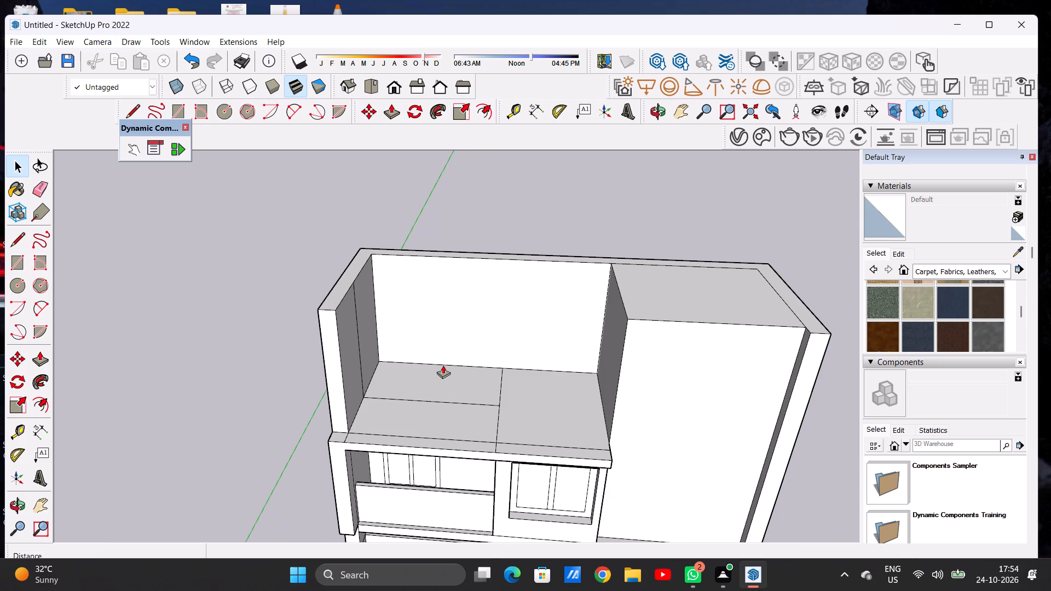
left_click(388, 374)
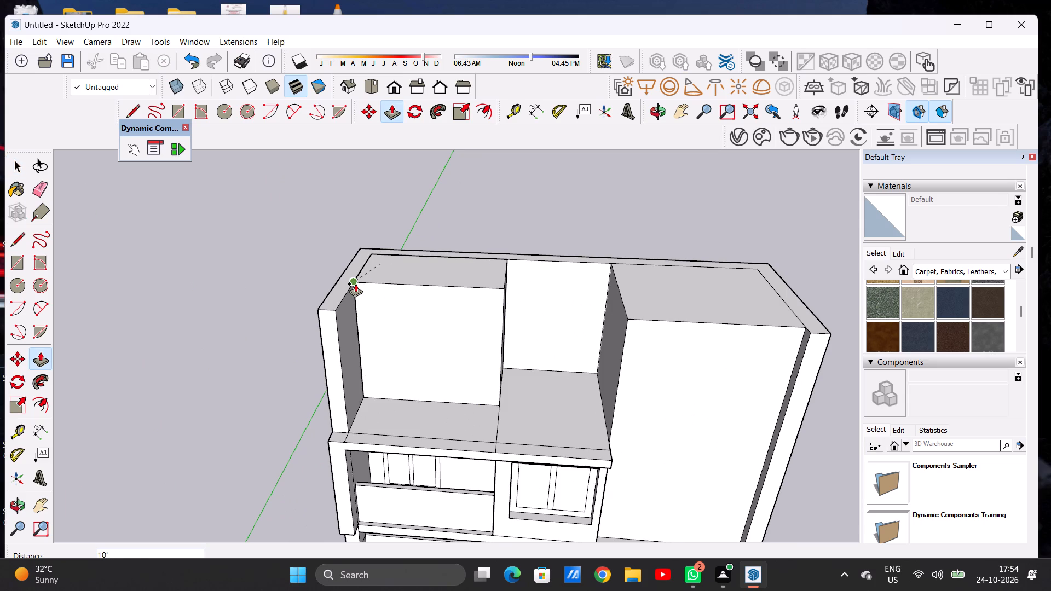
left_click(355, 283)
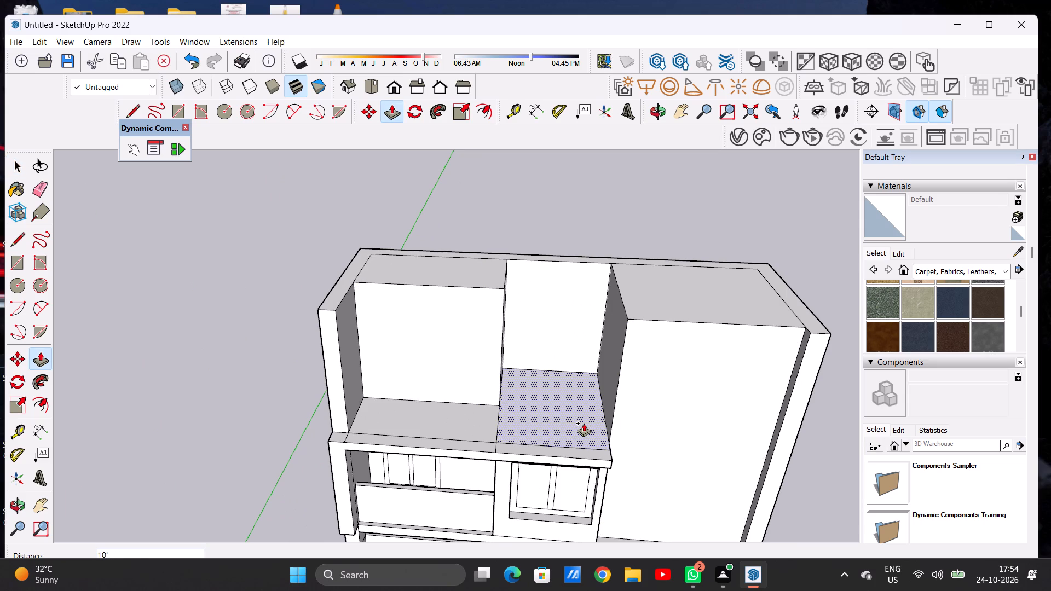
left_click(584, 423)
left_click(628, 320)
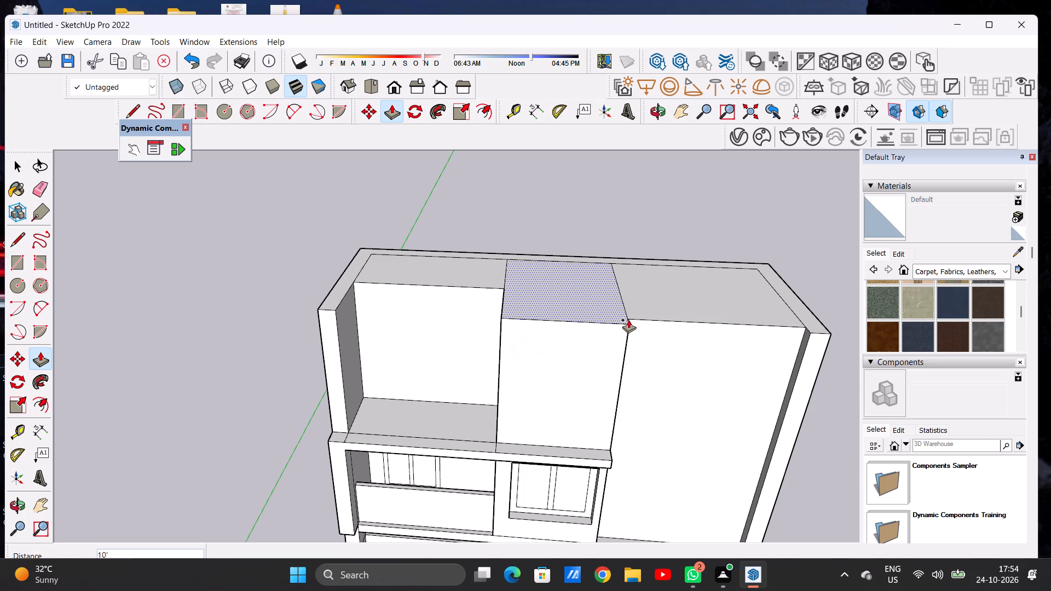
key("space")
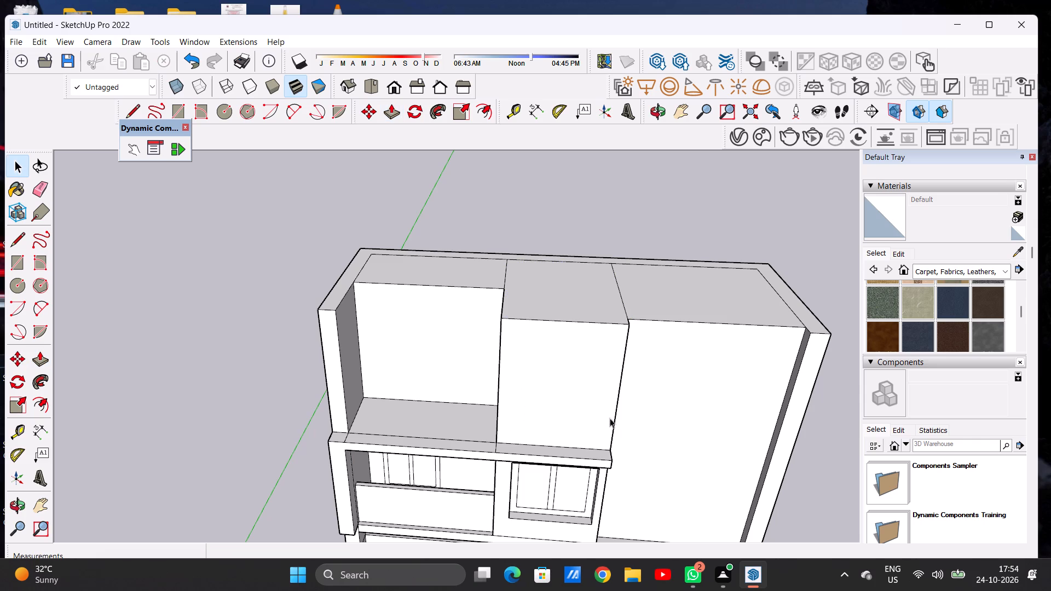
Examine the building's front with the raised top-floor blocks at eye level and from slightly above.
scroll(552, 377, "down", 6)
middle_click_drag(554, 413, 541, 317)
scroll(541, 317, "up", 1)
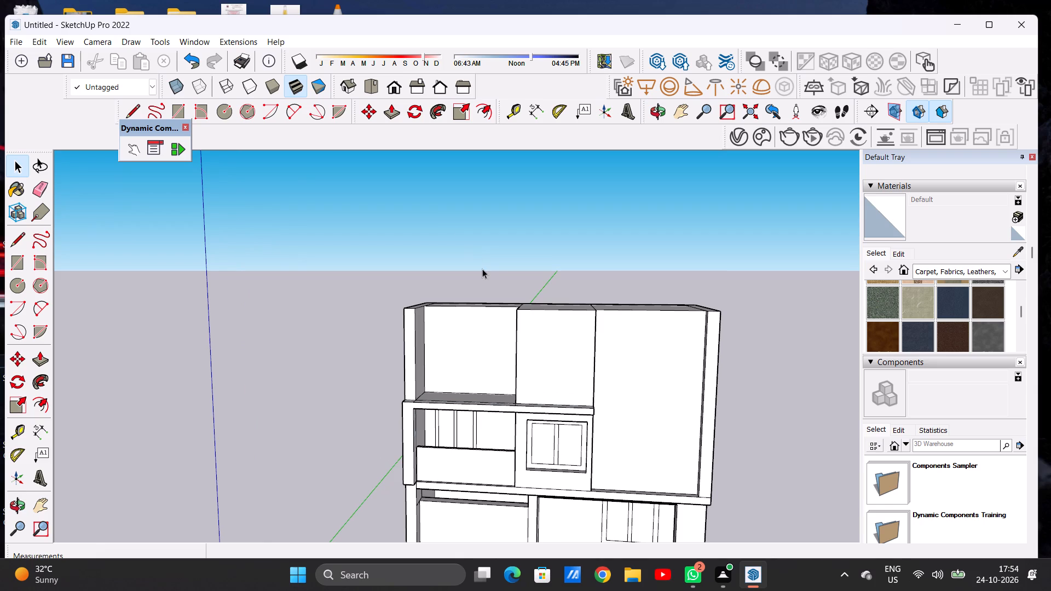
scroll(495, 277, "down", 10)
scroll(501, 304, "up", 3)
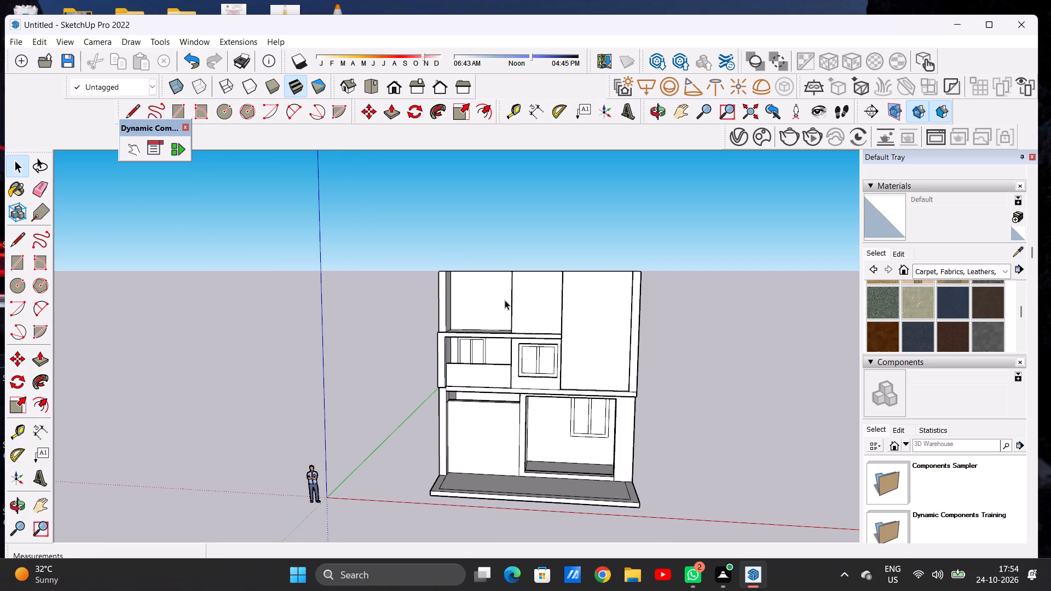
middle_click_drag(535, 276, 571, 311)
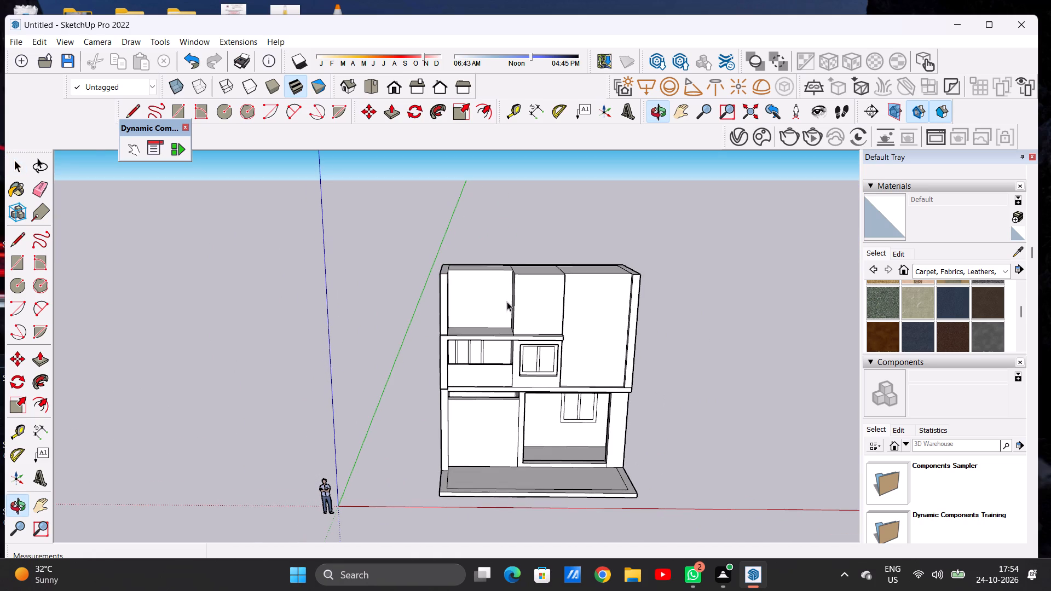
Examine the top floor and the recess above the balcony from the front, from above and close up.
scroll(500, 298, "up", 7)
middle_click_drag(474, 315, 471, 273)
middle_click(471, 273)
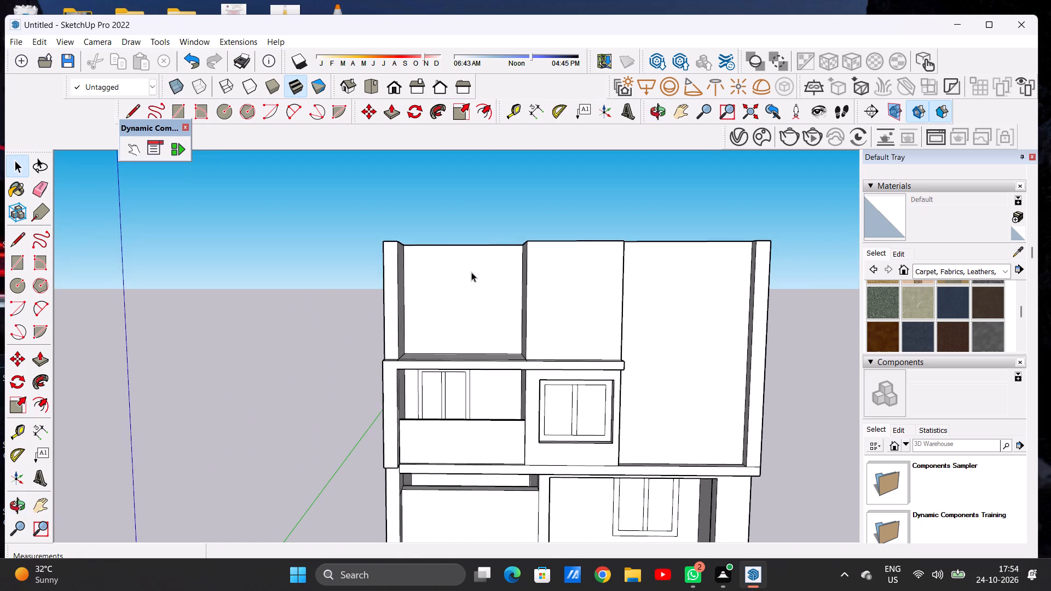
scroll(471, 272, "up", 1)
scroll(471, 293, "down", 4)
middle_click_drag(455, 299, 429, 410)
scroll(457, 324, "up", 2)
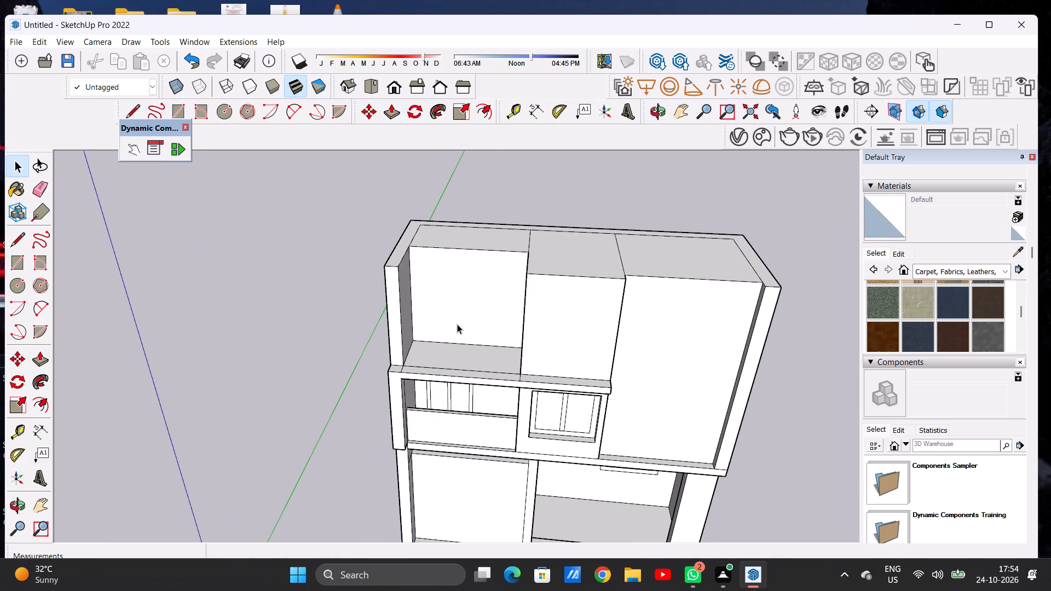
middle_click_drag(471, 306, 486, 245)
middle_click(486, 233)
middle_click(486, 228)
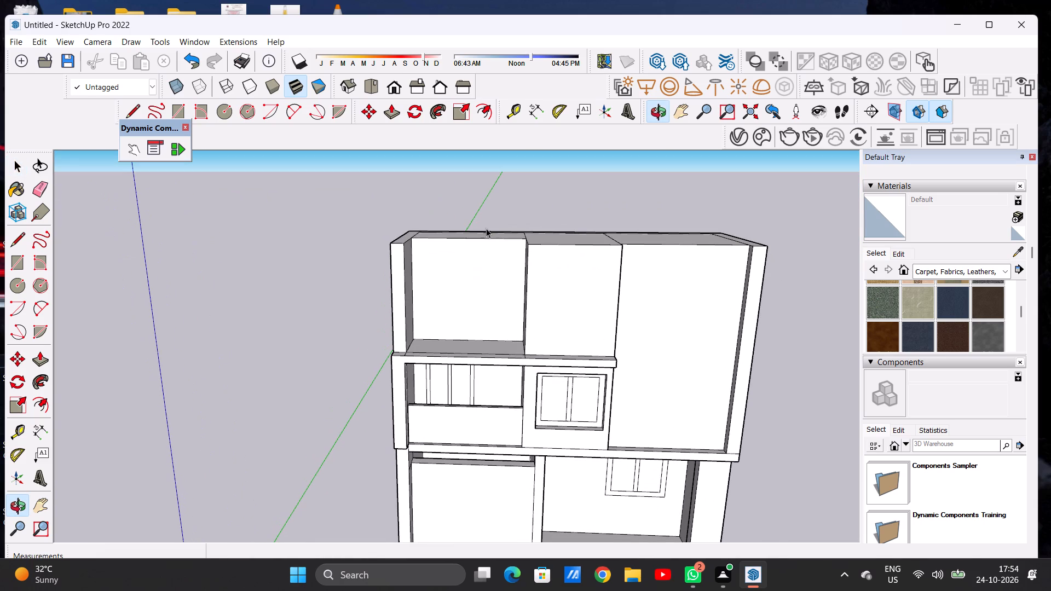
scroll(486, 298, "up", 2)
scroll(486, 298, "down", 2)
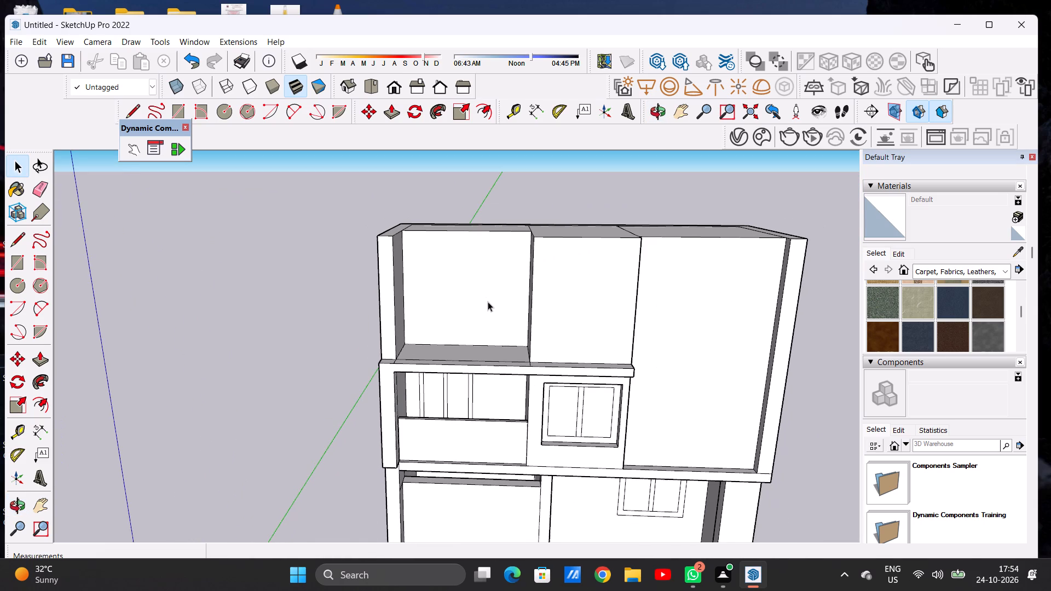
middle_click_drag(516, 262, 515, 218)
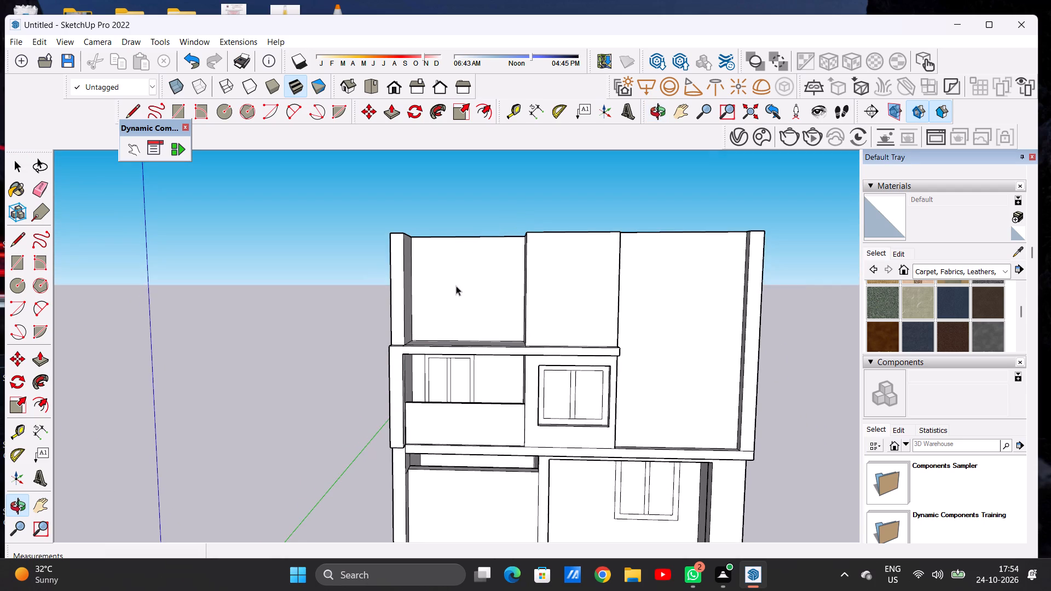
scroll(459, 287, "up", 4)
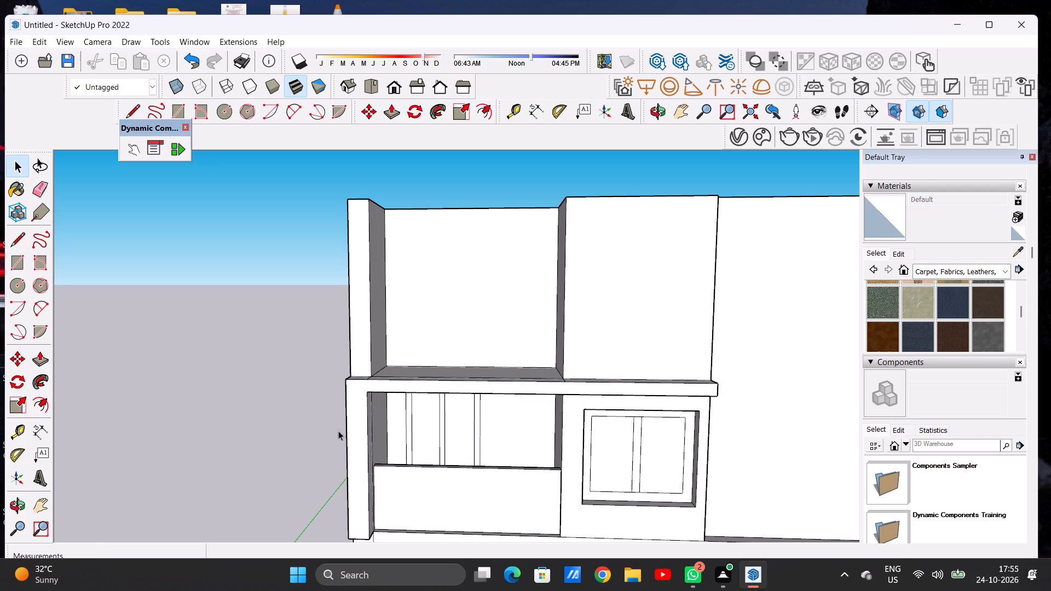
key("r")
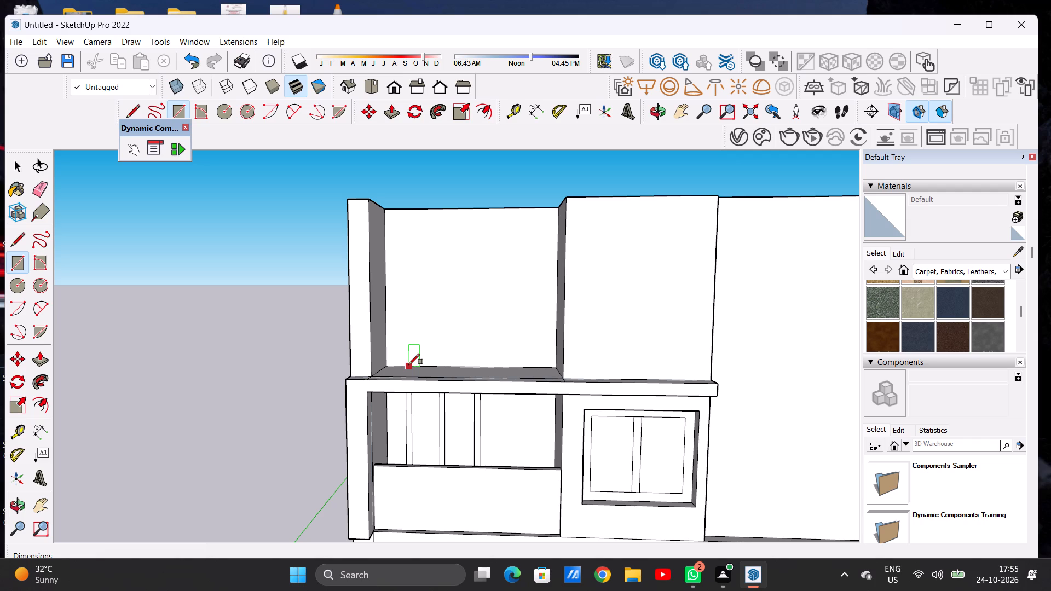
key("space")
Push/Pull the front end of the side wall beside the upper recess back about 4' 8 1/2", flush with the recessed wall.
scroll(395, 357, "down", 7)
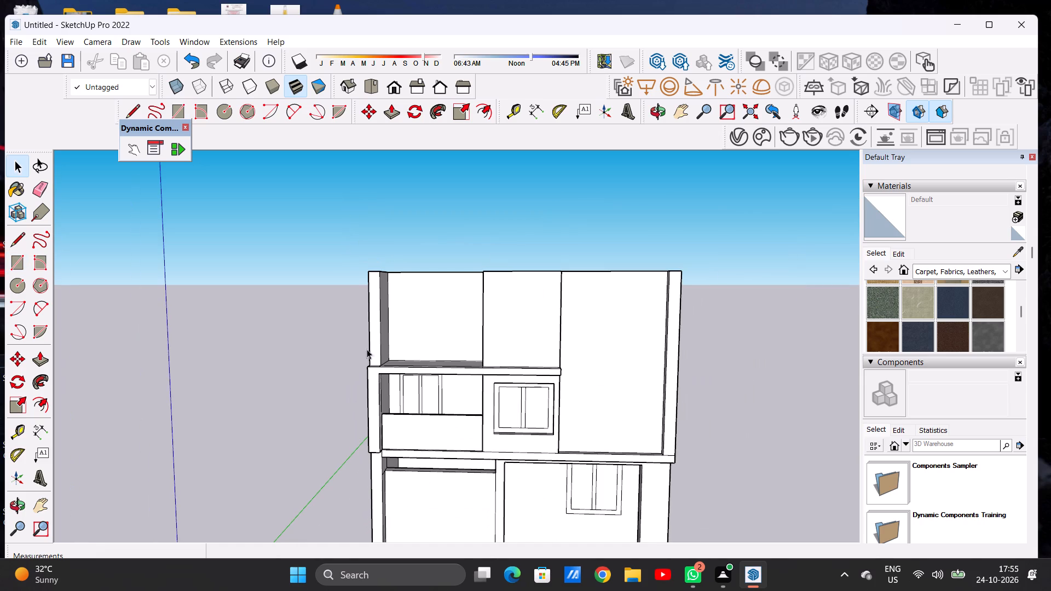
middle_click_drag(384, 373, 558, 428)
scroll(417, 385, "up", 7)
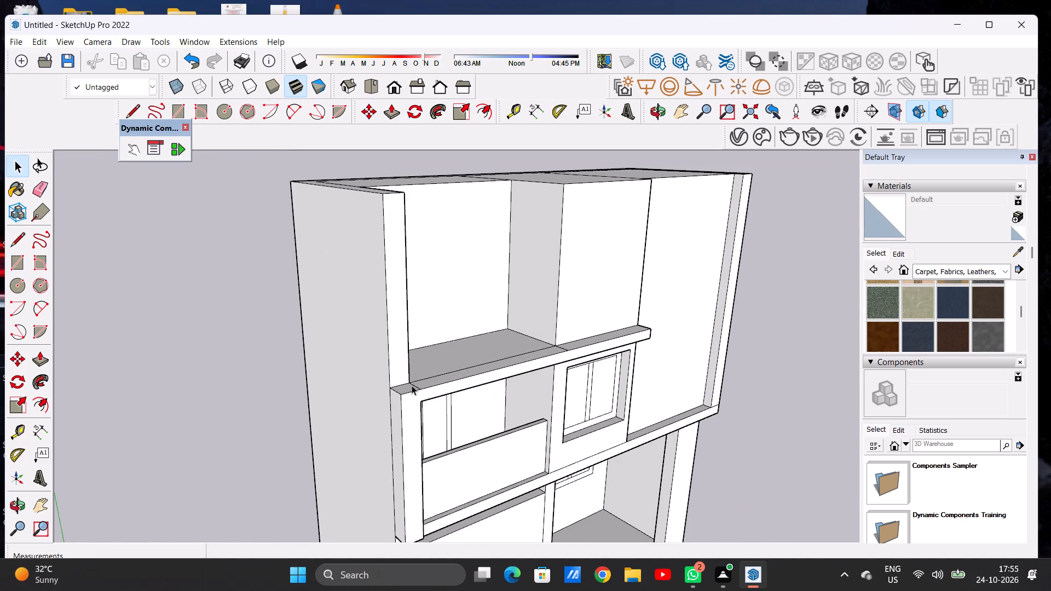
key("p")
scroll(306, 387, "down", 5)
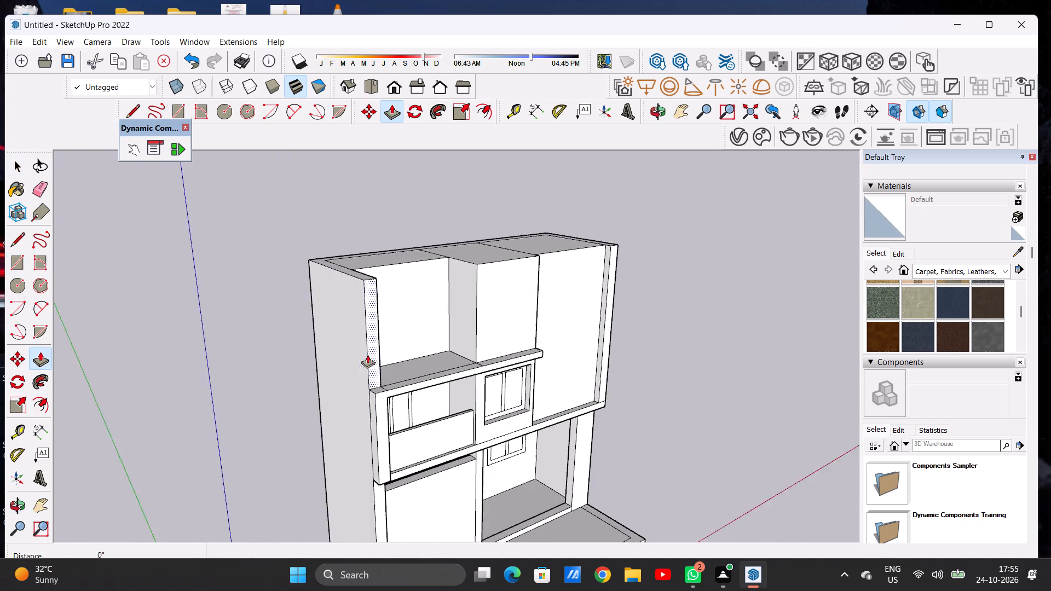
middle_click_drag(367, 355, 368, 479)
scroll(377, 372, "up", 4)
left_click(366, 381)
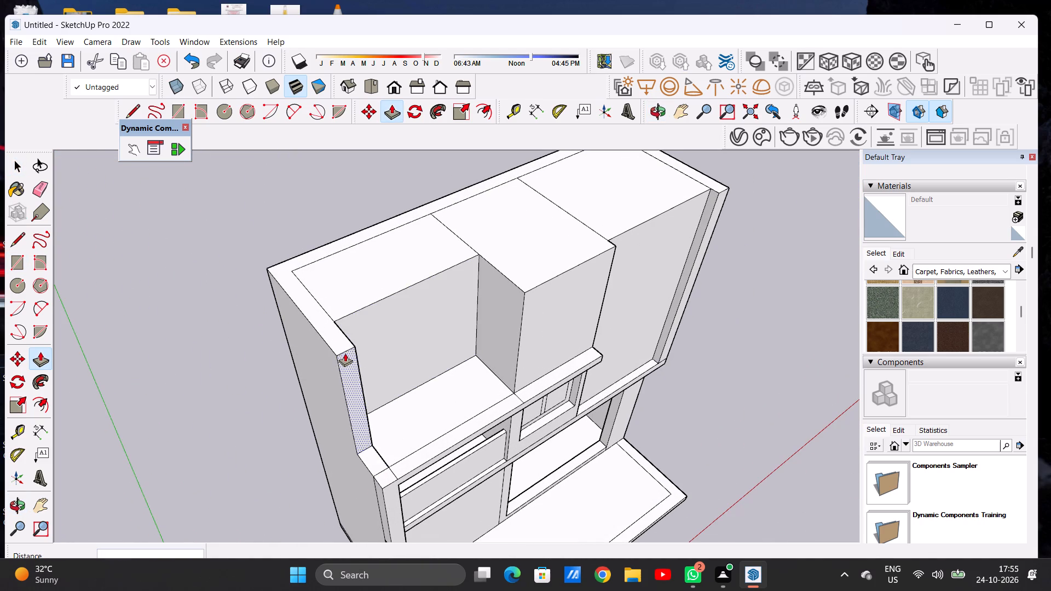
left_click(333, 325)
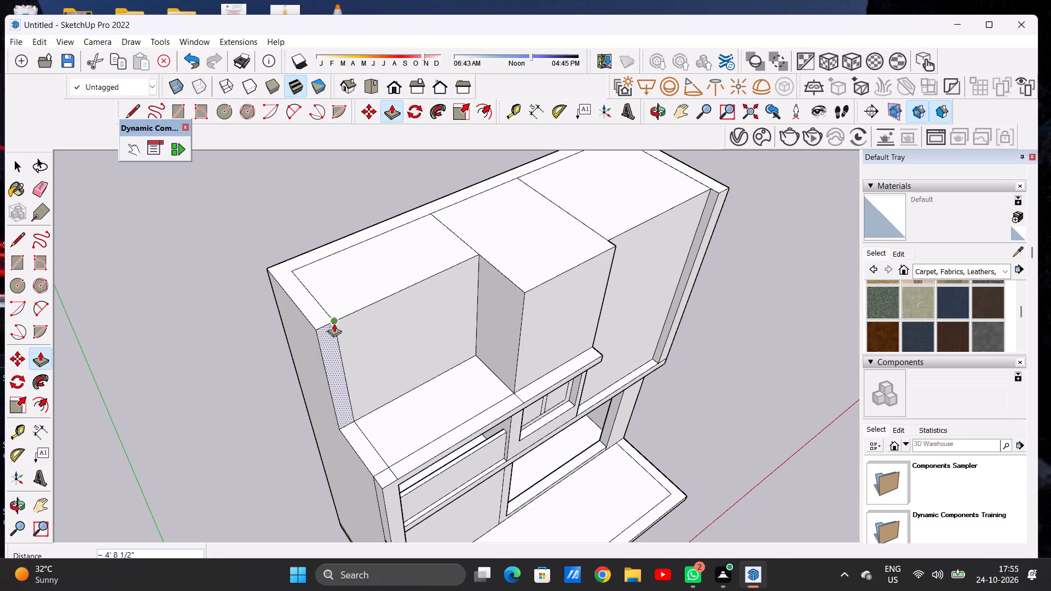
key("space")
scroll(348, 418, "down", 6)
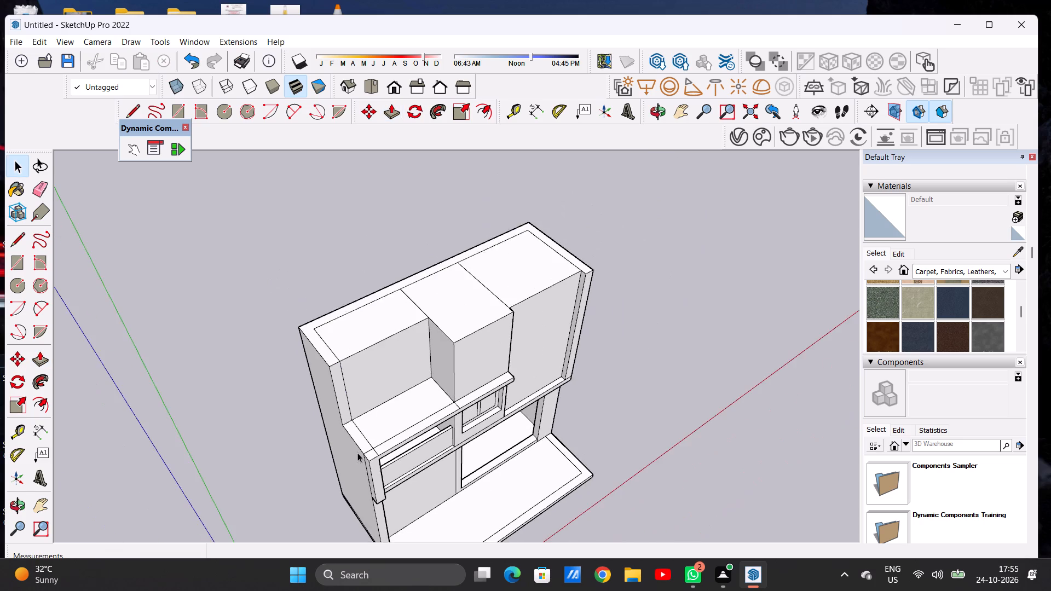
Draw a line about 10' 10 3/4" long across the terrace floor, parallel to its front edge, ending at the projecting block.
middle_click_drag(357, 459, 315, 399)
scroll(357, 404, "up", 6)
middle_click_drag(259, 404, 209, 413)
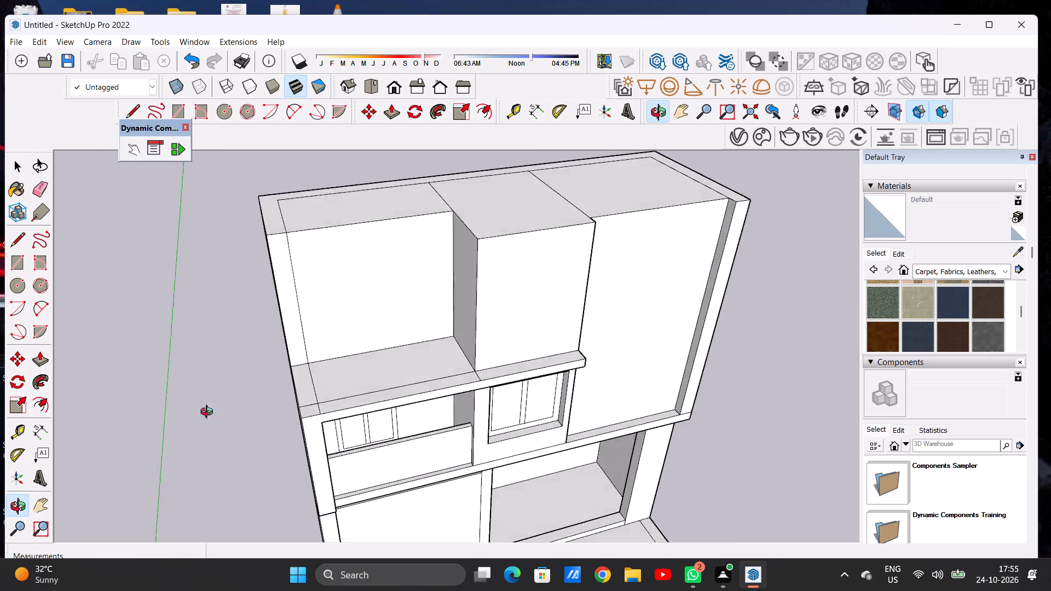
middle_click_drag(209, 413, 185, 444)
scroll(280, 414, "up", 2)
scroll(292, 407, "down", 1)
scroll(292, 407, "up", 3)
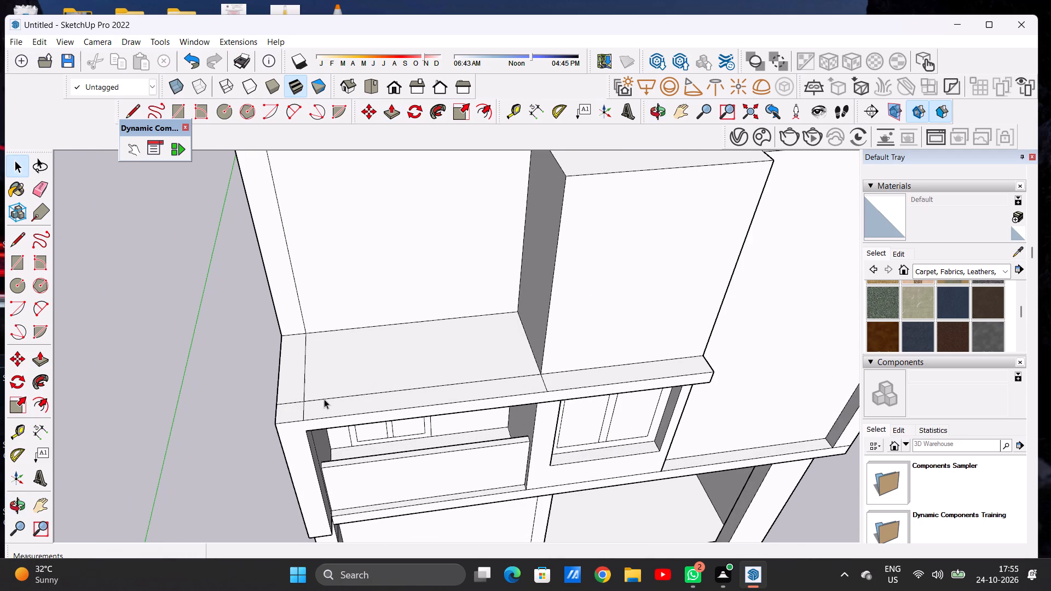
scroll(374, 395, "down", 1)
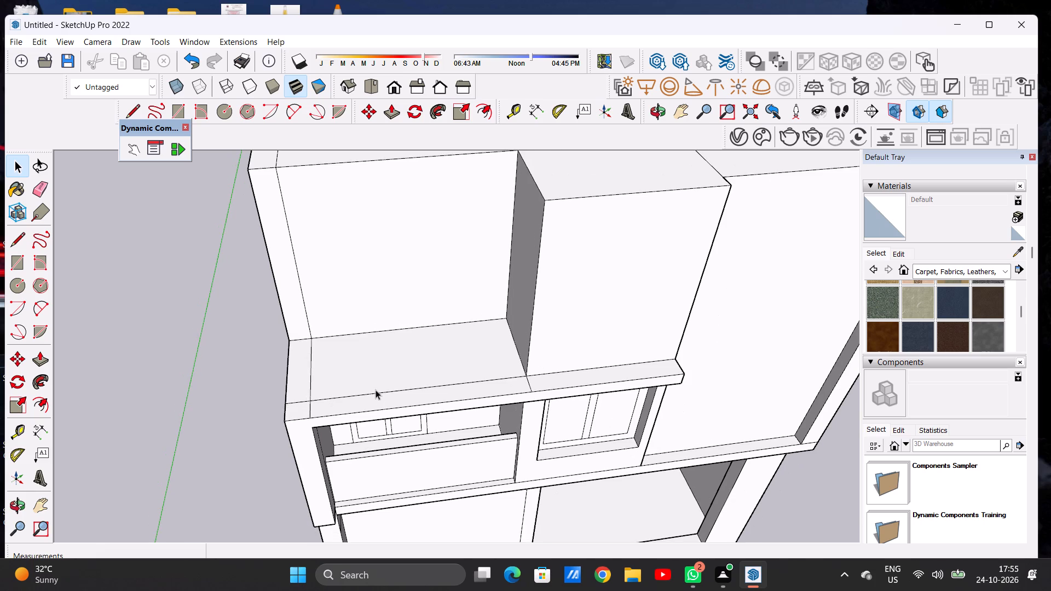
key("l")
scroll(376, 390, "up", 4)
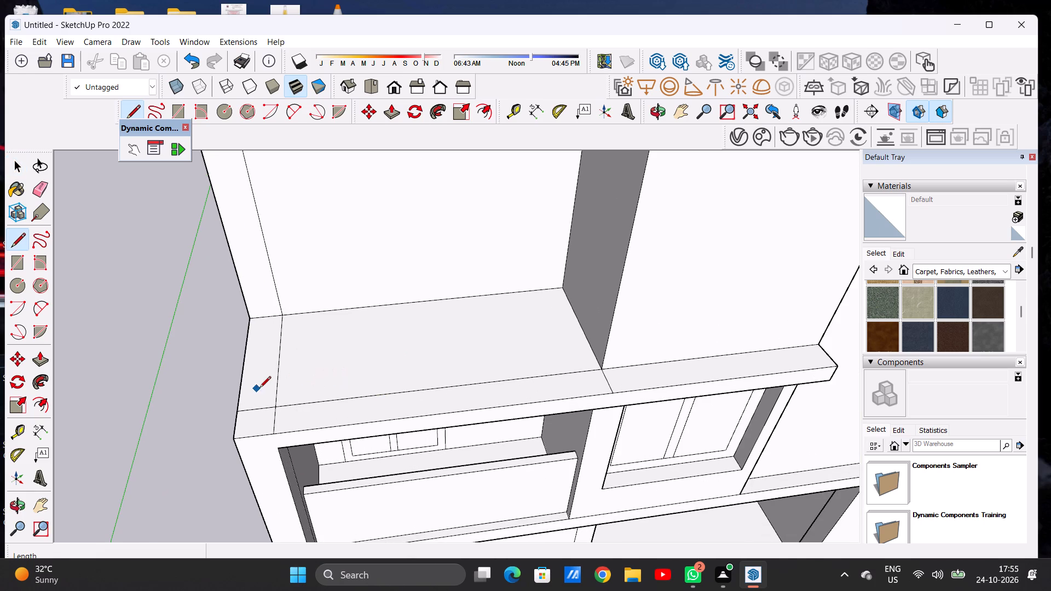
left_click(276, 387)
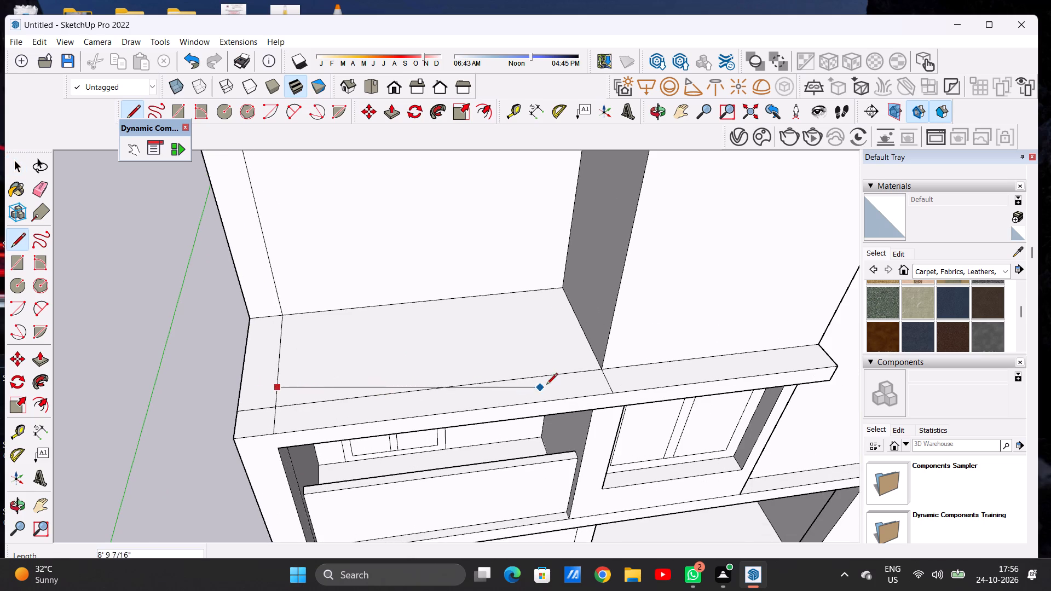
left_click(592, 346)
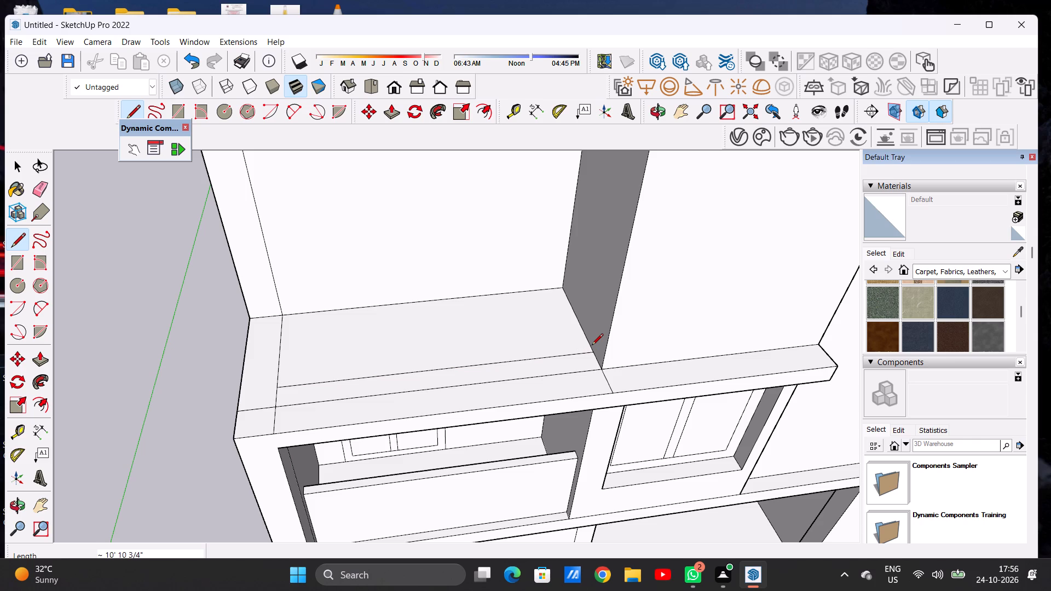
key("space")
Erase the short side-line segment between the new terrace line and the existing line in front of it.
scroll(281, 393, "up", 2)
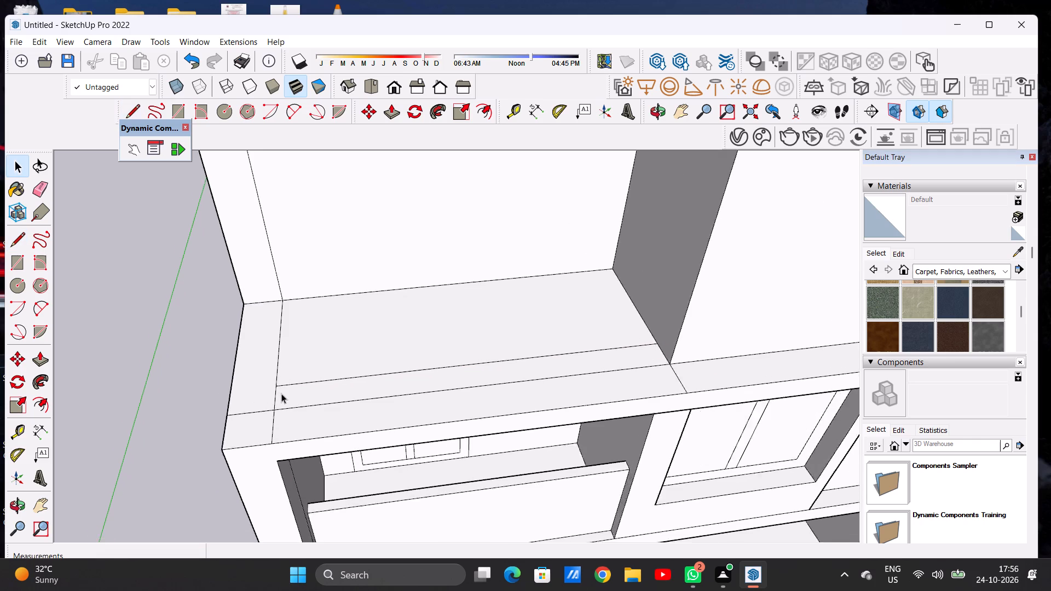
scroll(281, 393, "up", 4)
key("e")
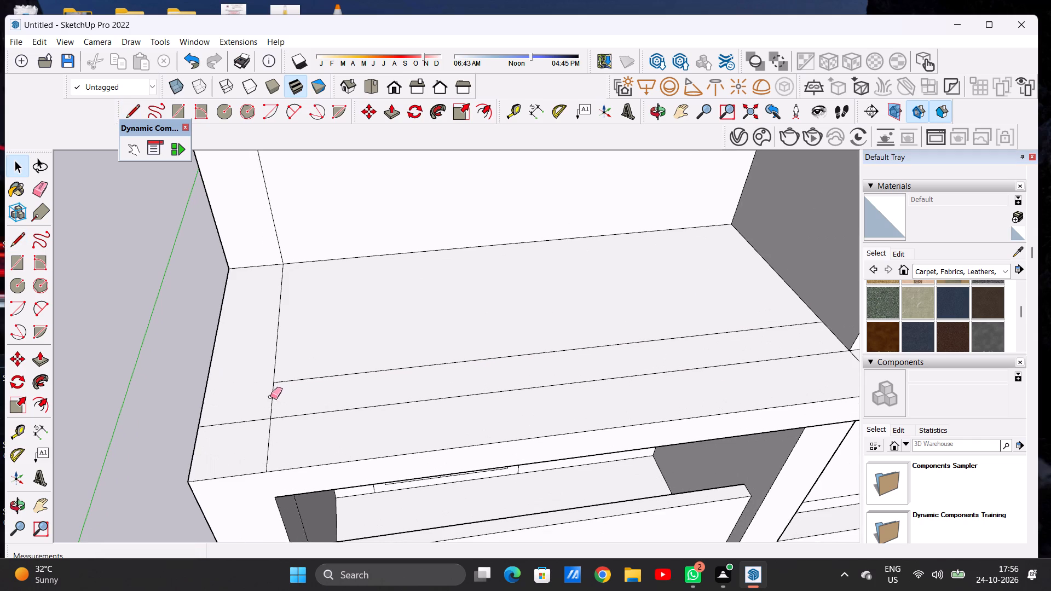
left_click(274, 403)
left_click_drag(274, 403, 259, 403)
left_click_drag(259, 403, 279, 407)
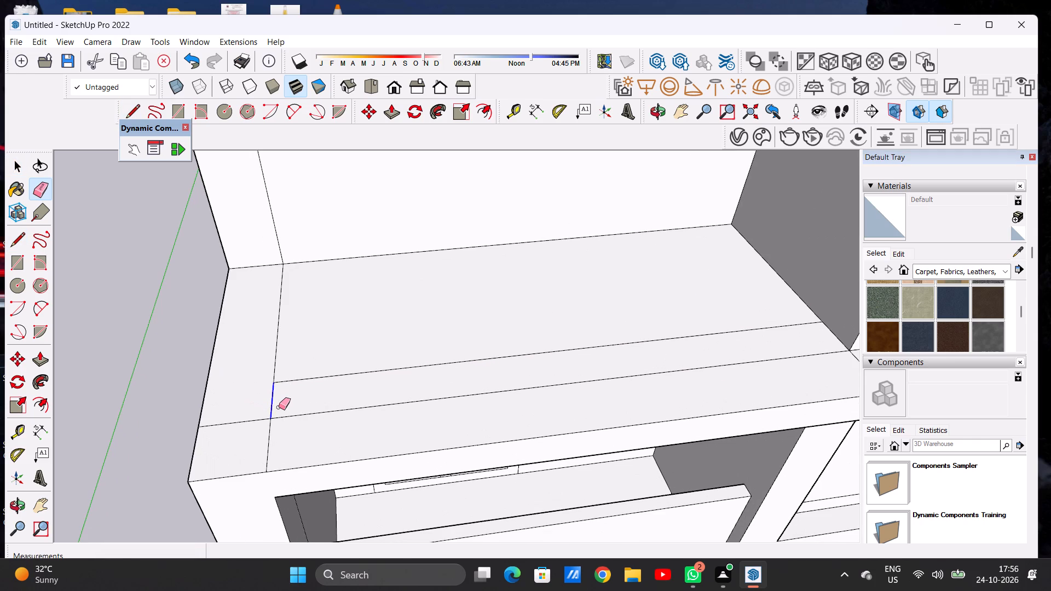
key("space")
Examine the terrace outline and the whole facade from the front and above.
scroll(287, 412, "down", 5)
scroll(402, 350, "down", 9)
middle_click_drag(368, 304, 359, 262)
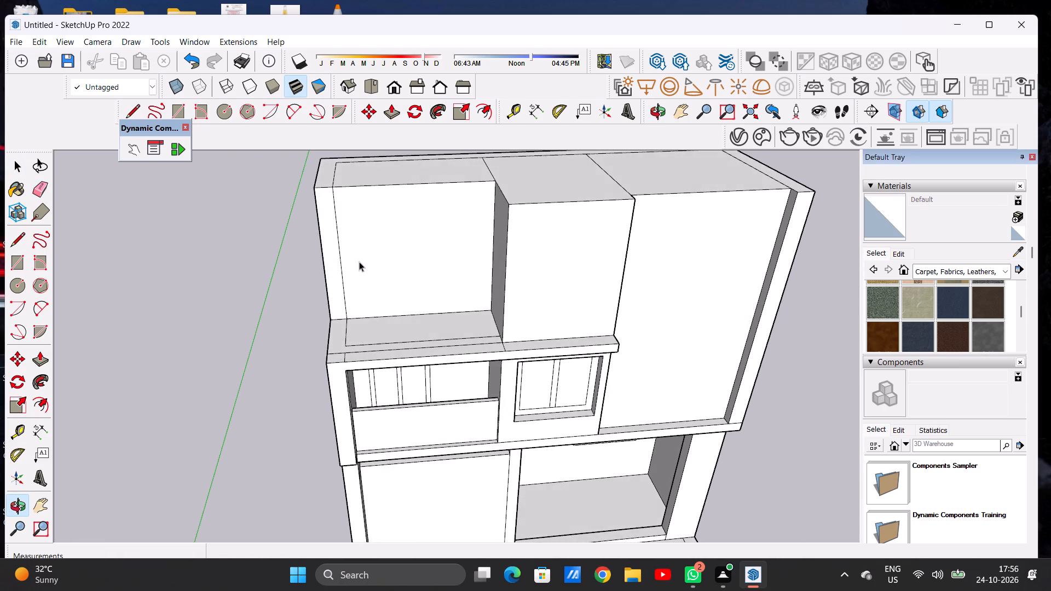
scroll(311, 316, "down", 6)
middle_click_drag(316, 298, 298, 240)
scroll(330, 304, "up", 10)
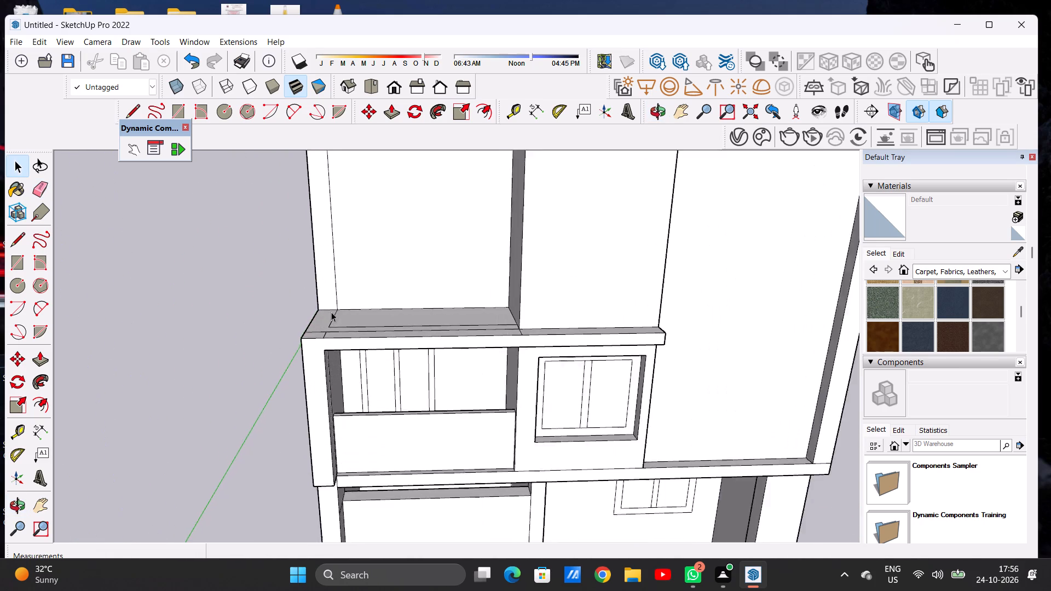
scroll(331, 312, "up", 3)
middle_click_drag(326, 311, 318, 378)
scroll(454, 312, "down", 6)
scroll(391, 305, "down", 6)
middle_click_drag(421, 297, 397, 232)
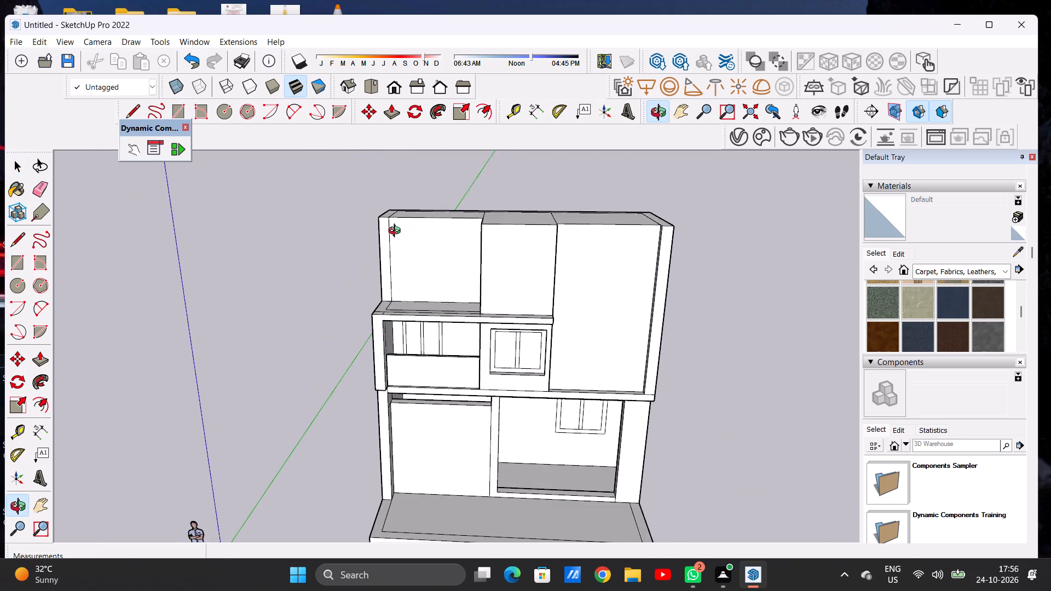
middle_click_drag(397, 232, 412, 211)
scroll(430, 274, "up", 4)
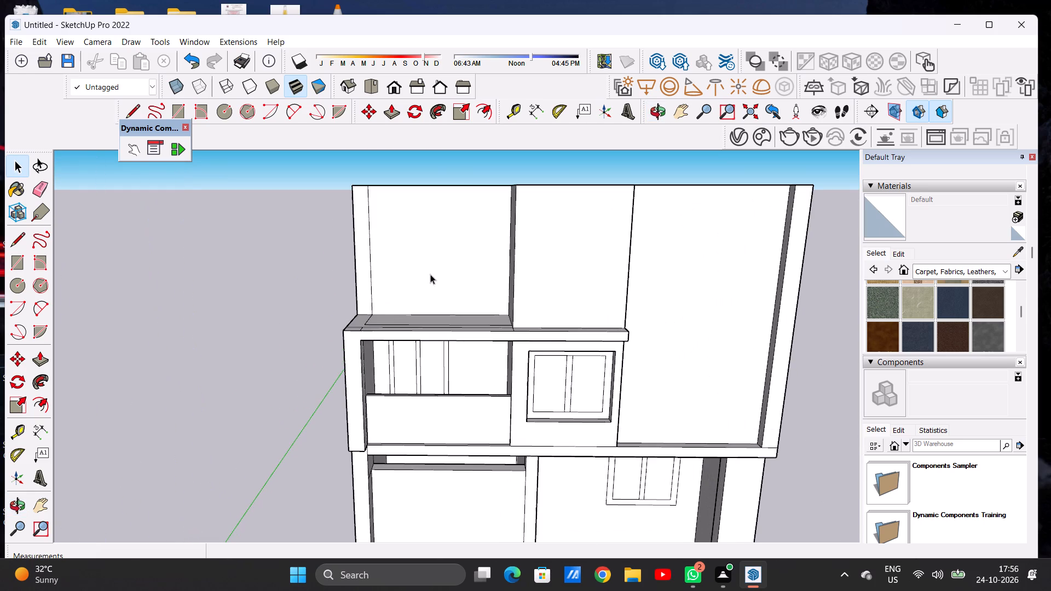
scroll(430, 289, "down", 3)
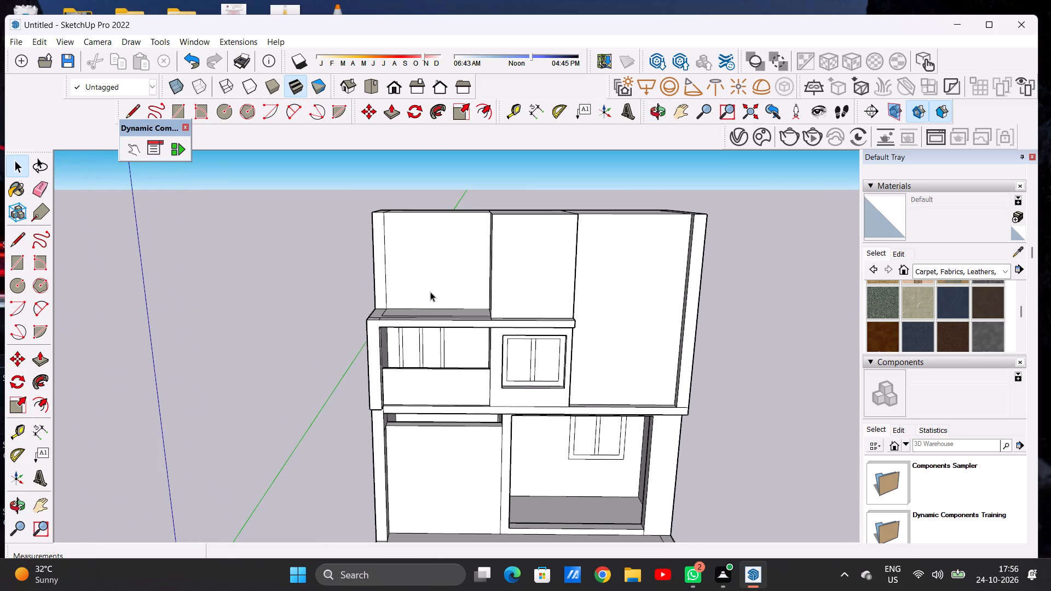
Erase the vertical line separating the side wall's end from the recessed top-floor wall.
middle_click_drag(399, 270, 393, 344)
scroll(384, 289, "up", 3)
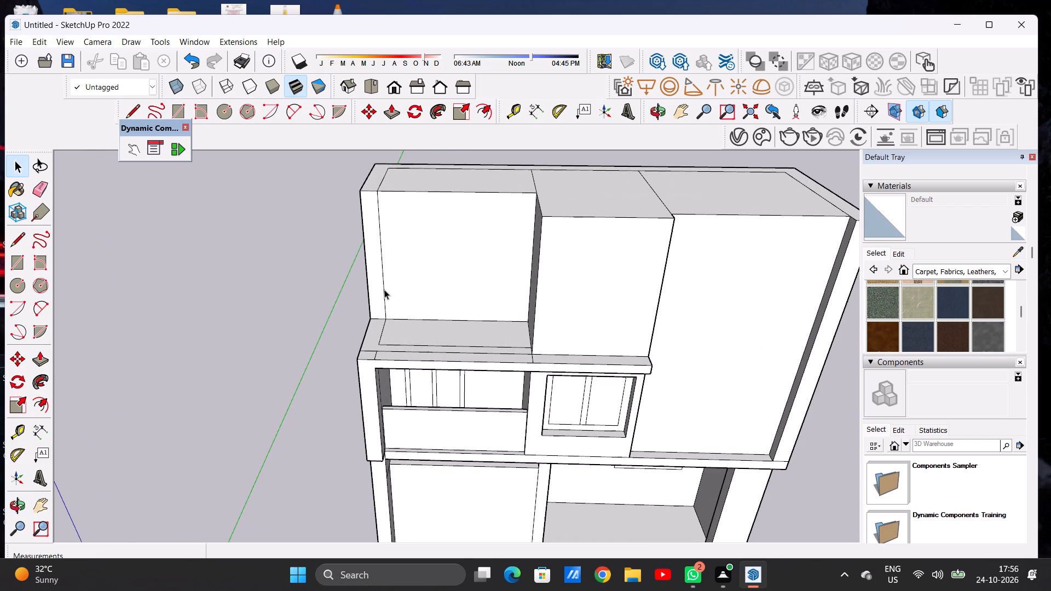
type("L E")
scroll(384, 289, "up", 4)
left_click_drag(379, 269, 385, 274)
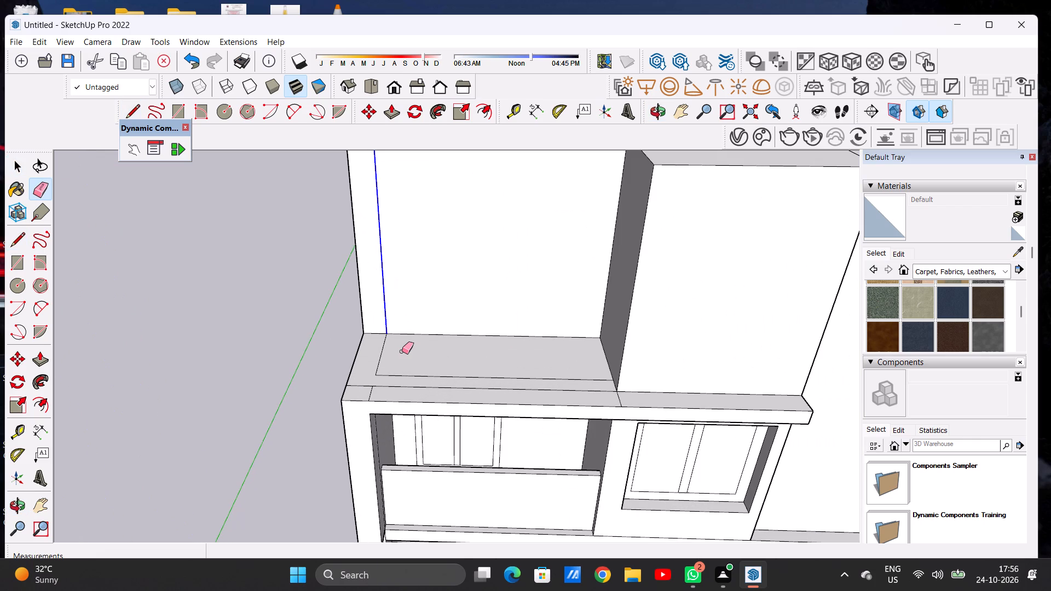
key("space")
Move the terrace outline's short side line about 5 5/8" outward, towards the floor's outer side edge.
scroll(402, 351, "down", 5)
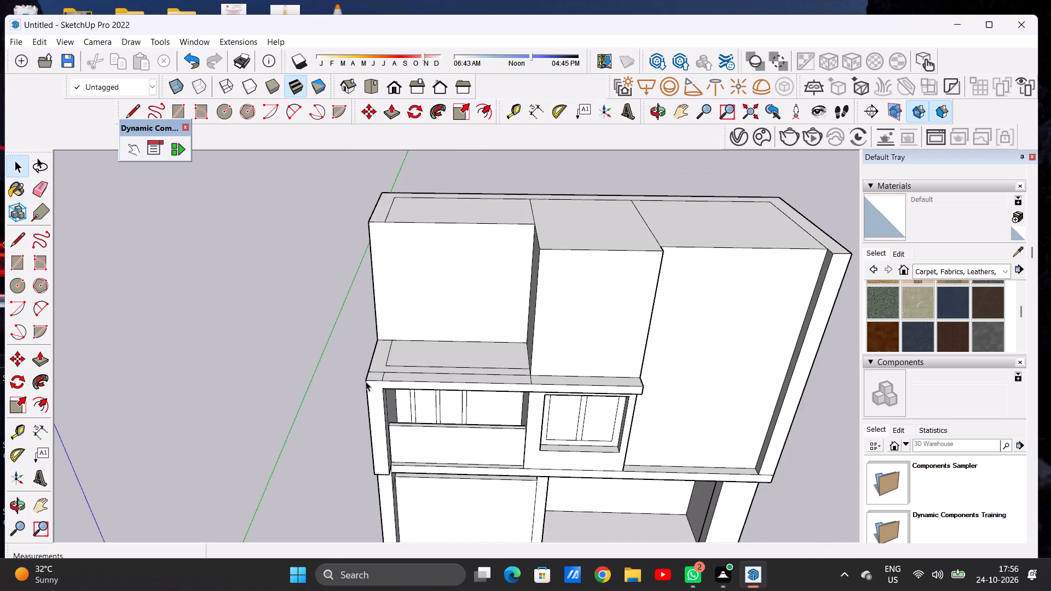
middle_click_drag(393, 407, 431, 447)
scroll(402, 381, "up", 15)
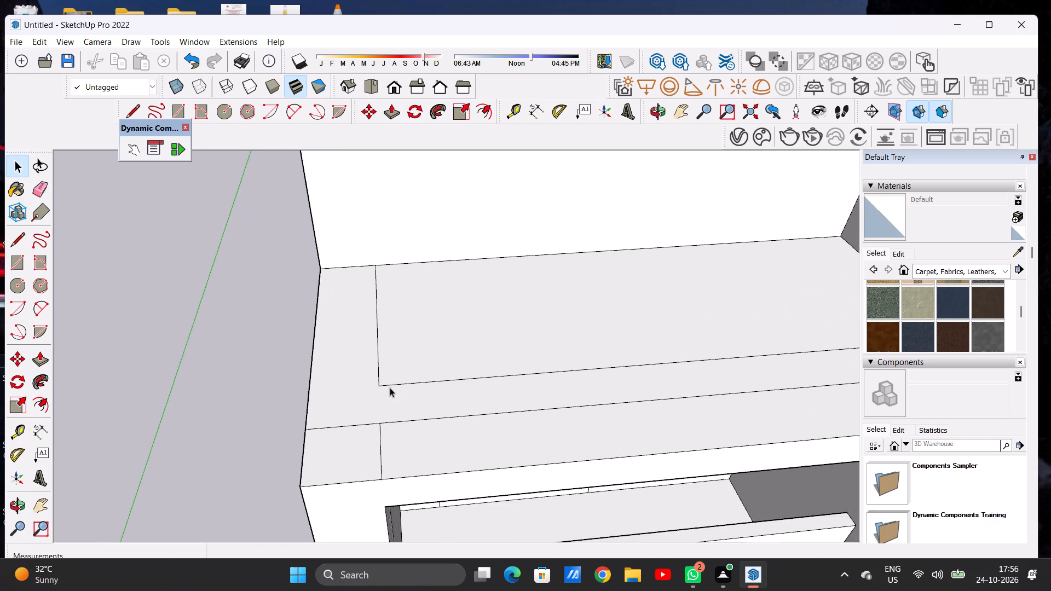
scroll(390, 387, "up", 2)
left_click(375, 378)
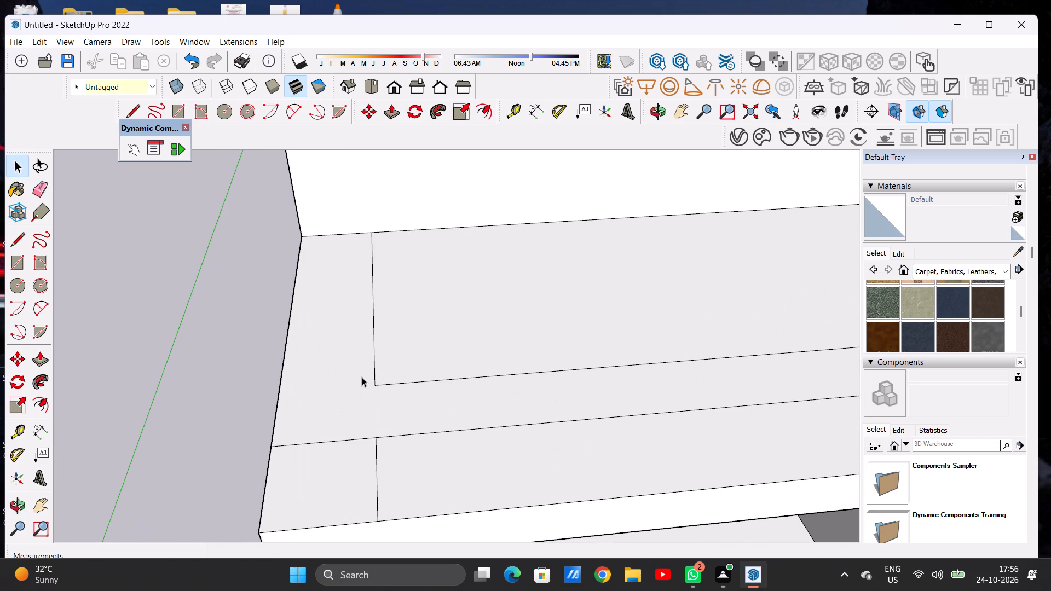
key("m")
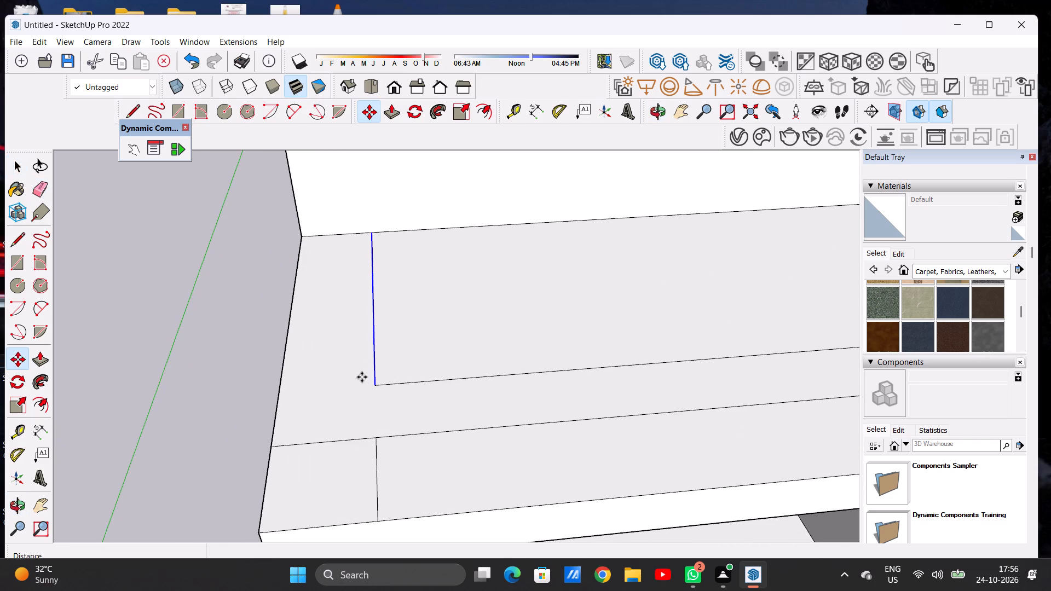
left_click(377, 389)
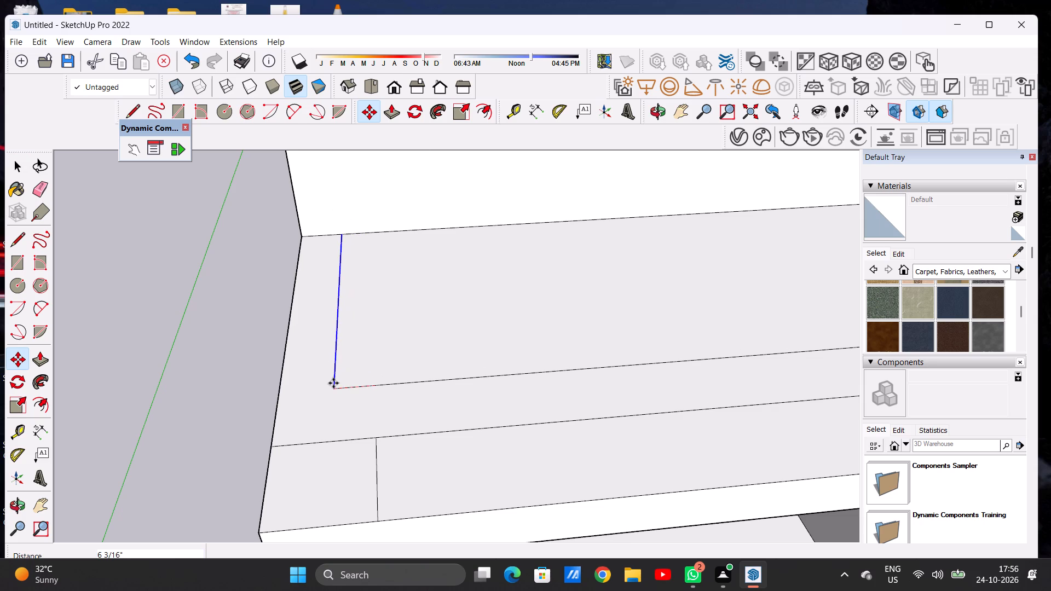
left_click(337, 383)
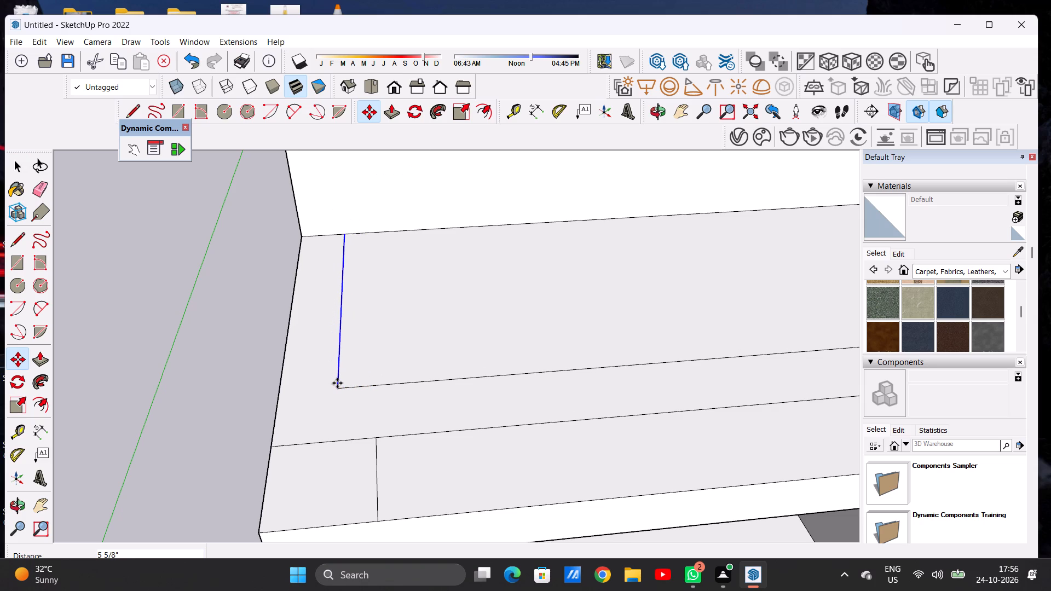
key("space")
left_click(235, 369)
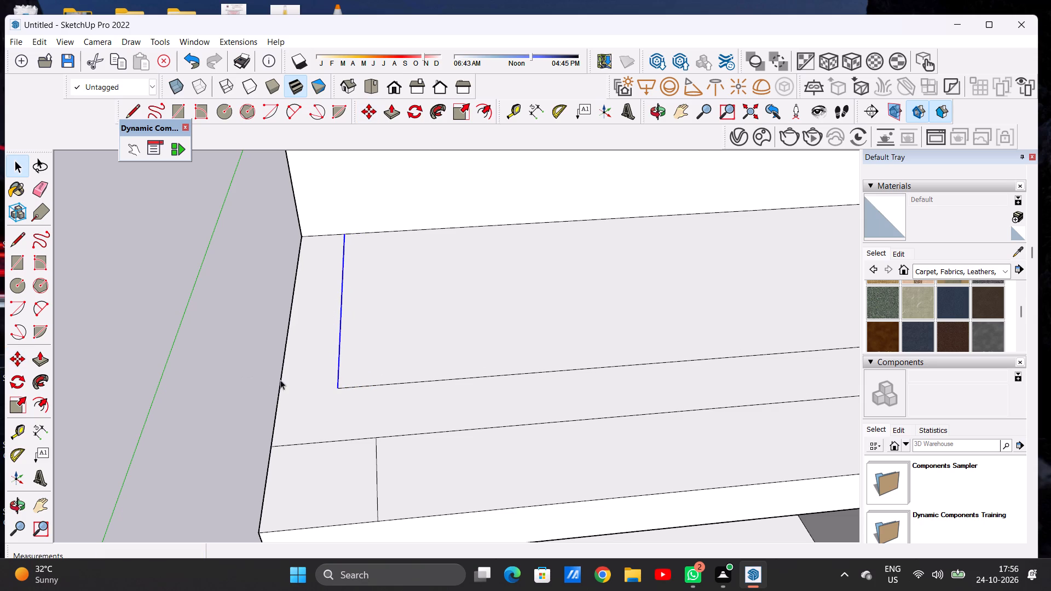
Draw a door rectangle about 5' 11/16" wide by 8' 2 3/16" high on the recessed top-floor wall, rising from the terrace floor.
scroll(441, 370, "down", 14)
scroll(342, 373, "down", 4)
middle_click_drag(444, 361, 438, 294)
scroll(373, 310, "down", 5)
scroll(429, 291, "up", 5)
middle_click_drag(461, 315, 454, 273)
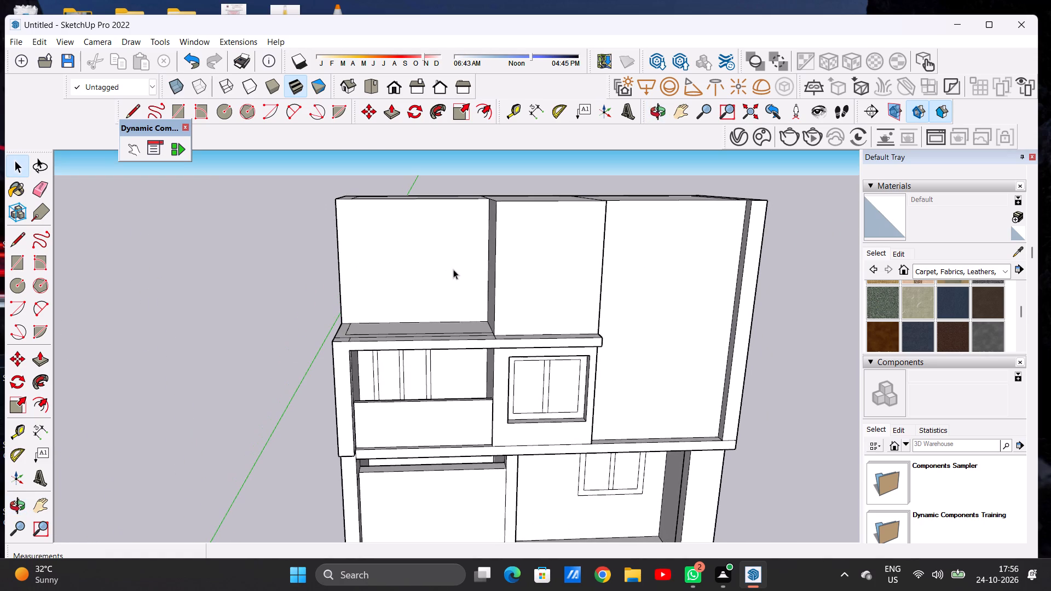
left_click(390, 85)
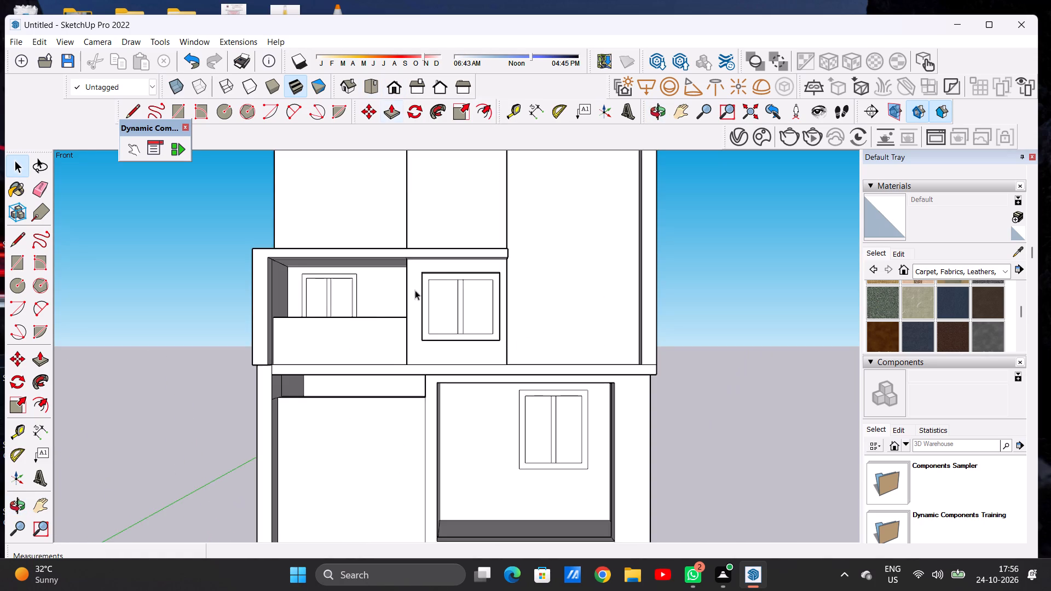
scroll(418, 299, "down", 12)
scroll(407, 277, "up", 11)
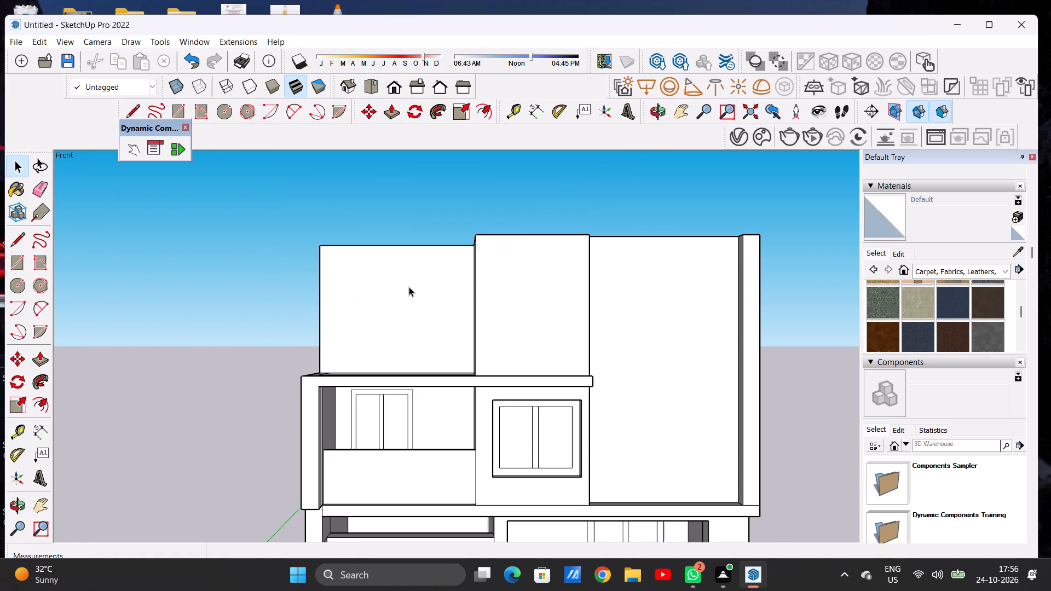
key("r")
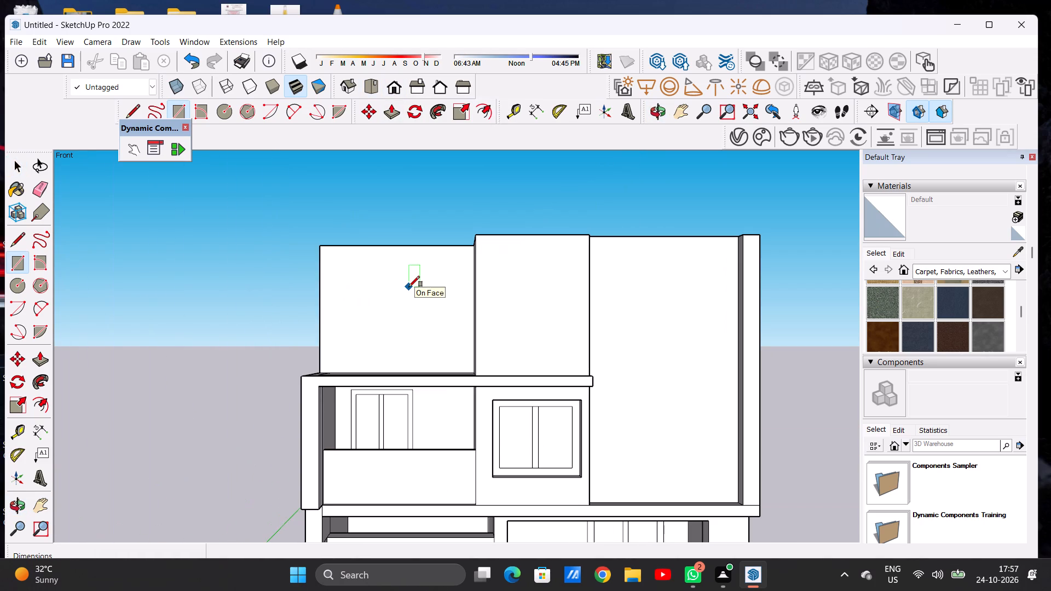
middle_click_drag(361, 364, 357, 406)
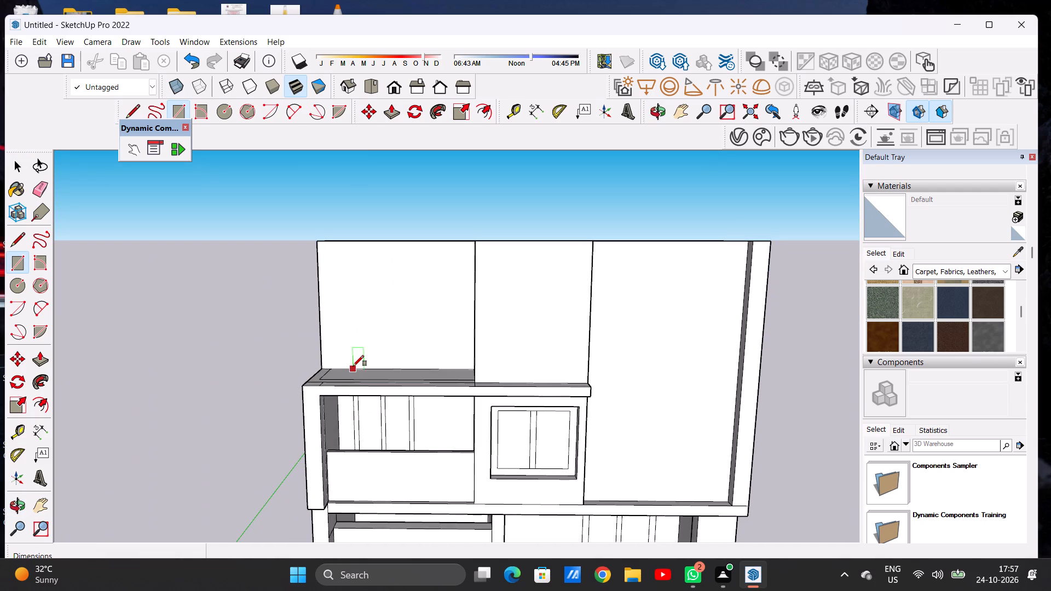
left_click(348, 366)
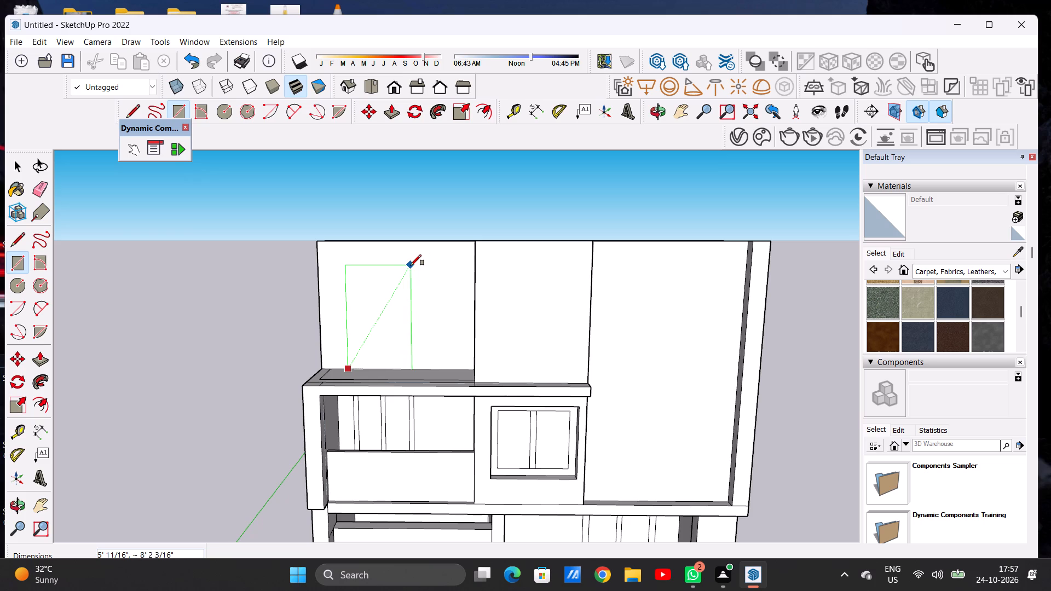
left_click(411, 265)
key("space")
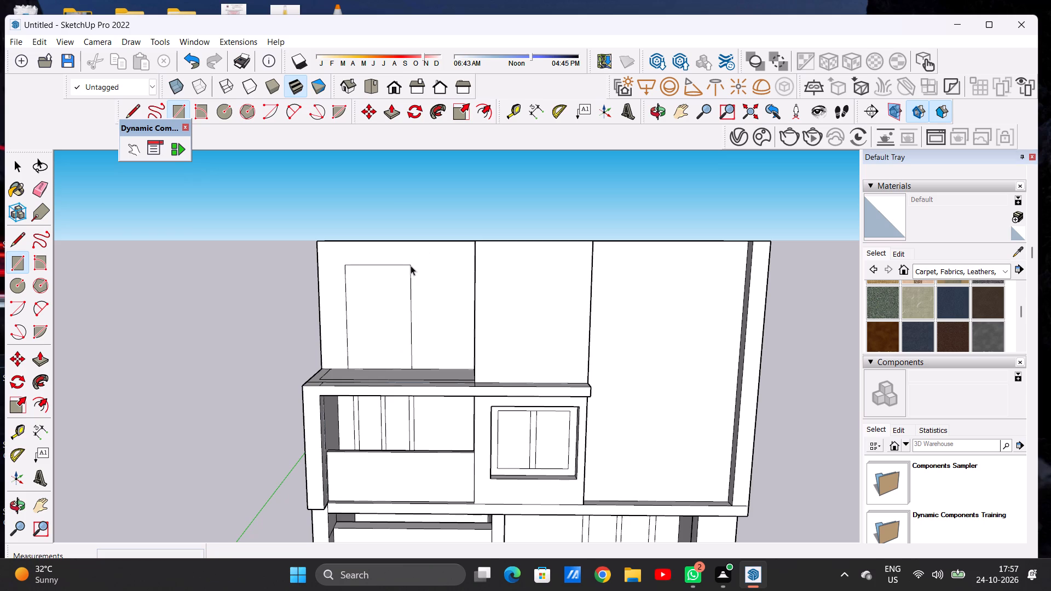
Offset the door rectangle inward by about 5 5/16" to form its frame.
scroll(397, 255, "down", 4)
scroll(390, 309, "up", 8)
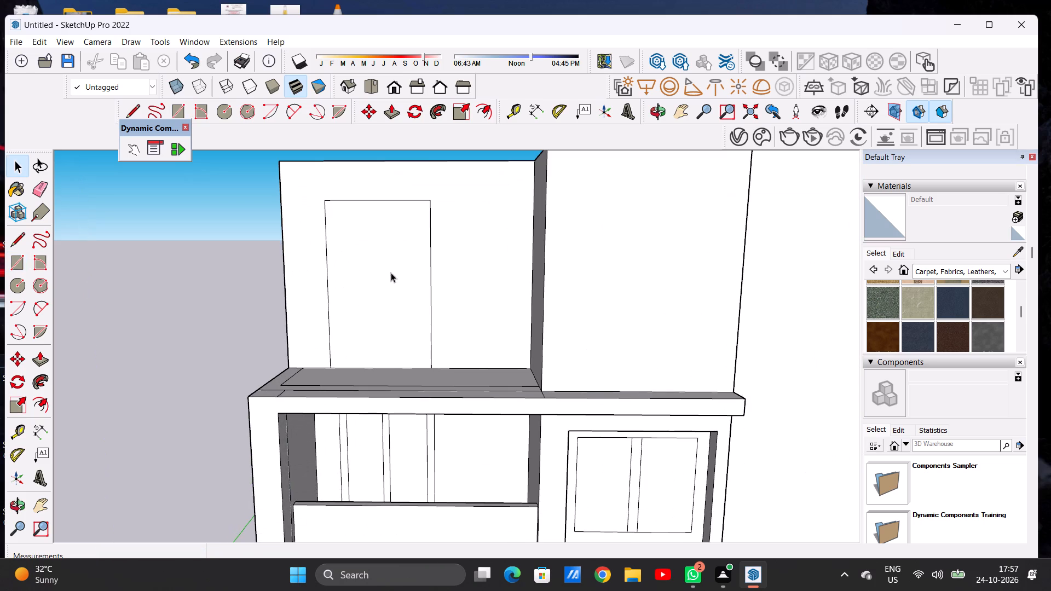
middle_click_drag(394, 264, 394, 244)
type("OF")
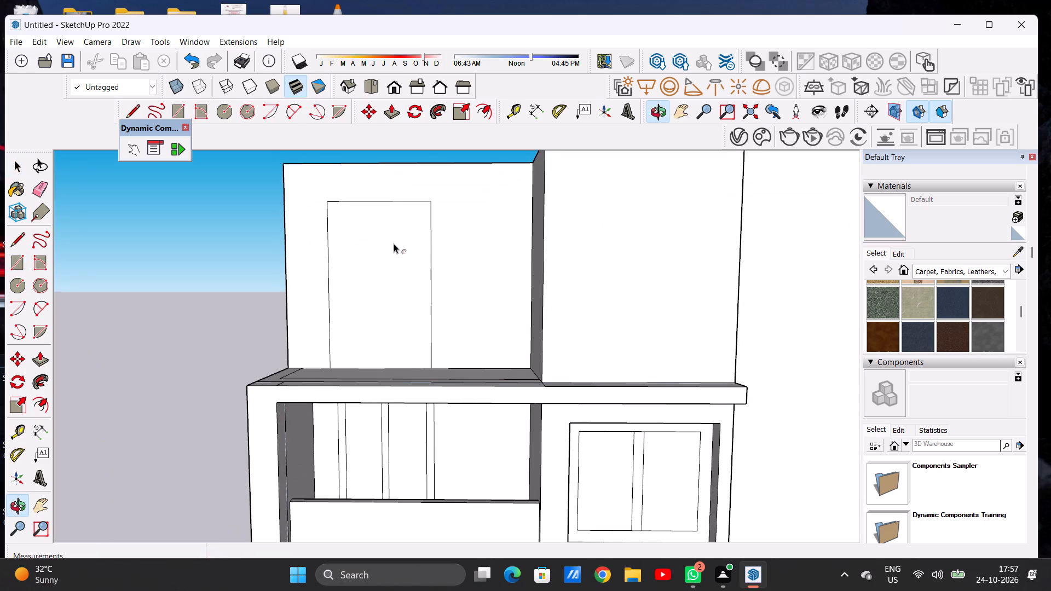
left_click(374, 234)
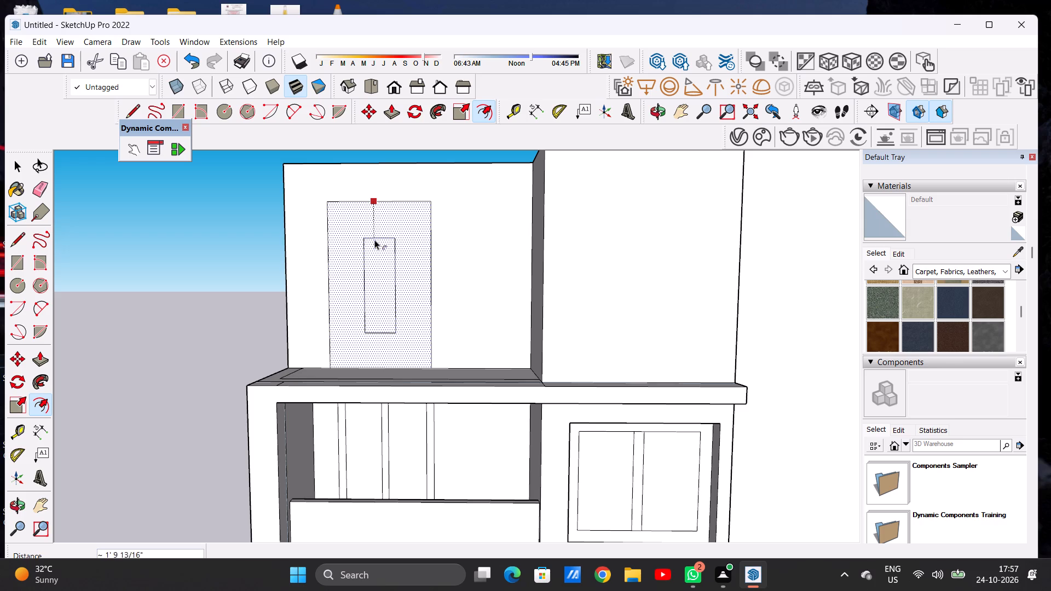
left_click(369, 211)
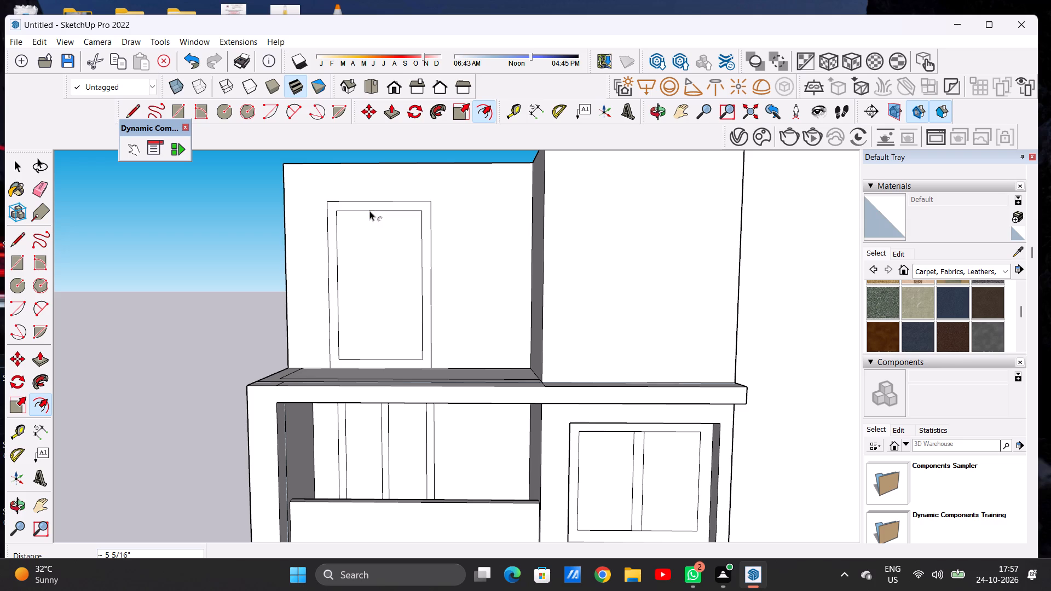
key("space")
Draw a vertical line about 7' 3 9/16" long near the middle of the inner door panel, spanning its full height.
type("L")
scroll(420, 254, "up", 2)
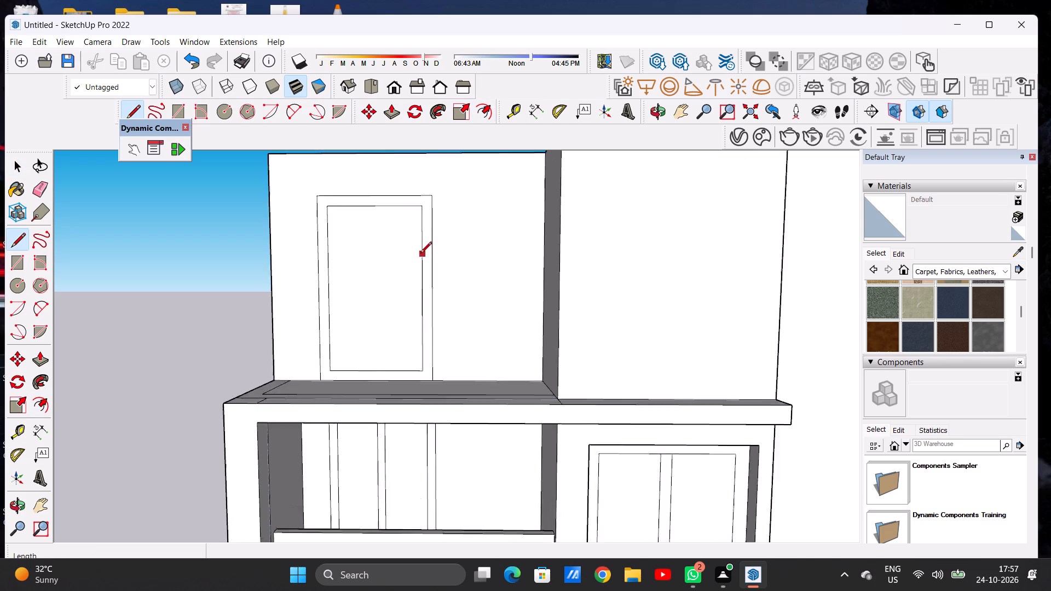
scroll(420, 254, "up", 1)
scroll(420, 254, "down", 1)
scroll(420, 254, "up", 1)
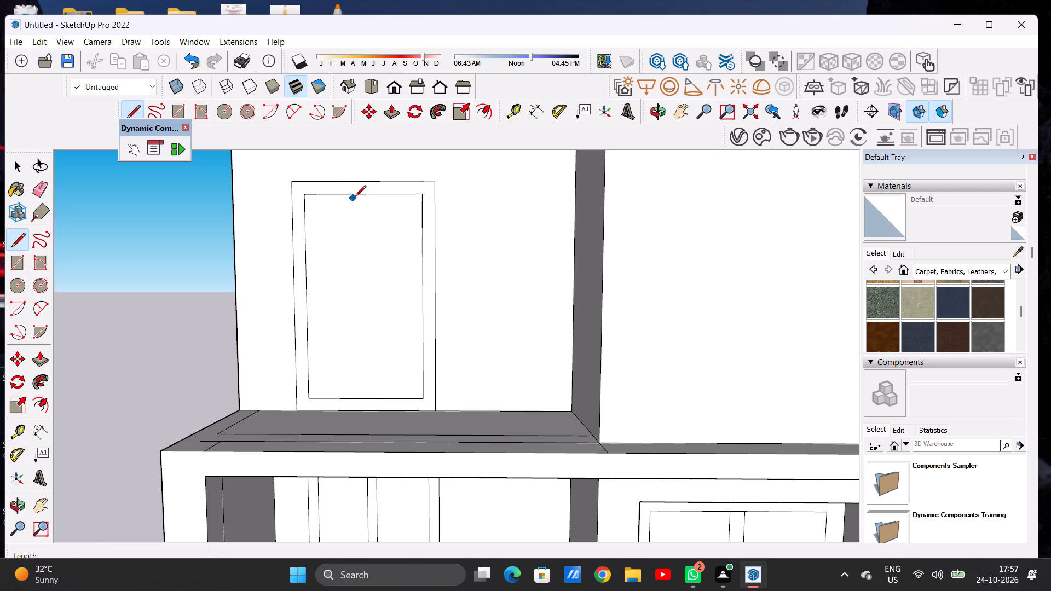
left_click(355, 195)
left_click(356, 398)
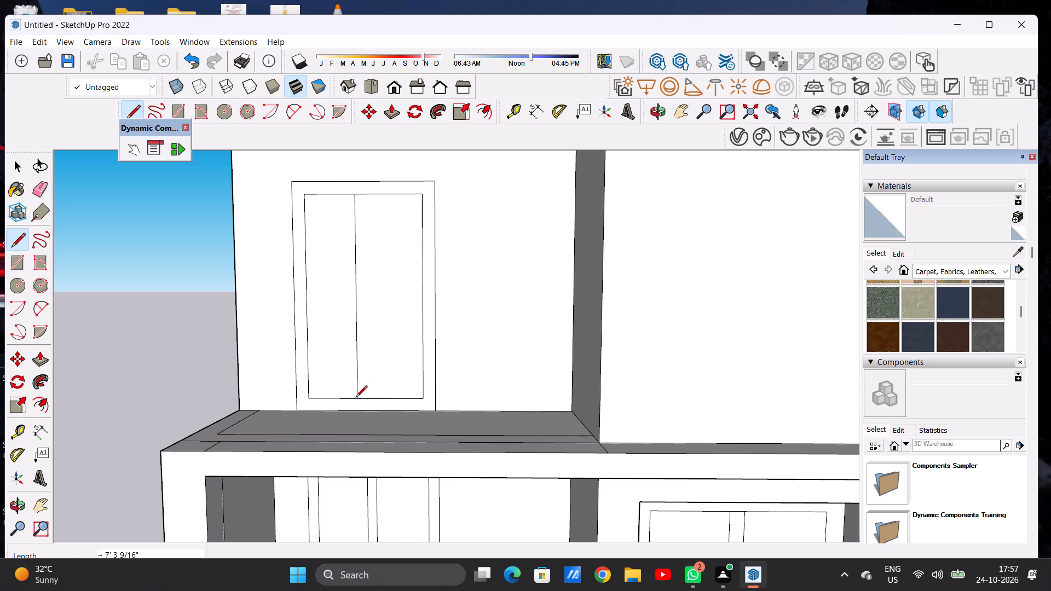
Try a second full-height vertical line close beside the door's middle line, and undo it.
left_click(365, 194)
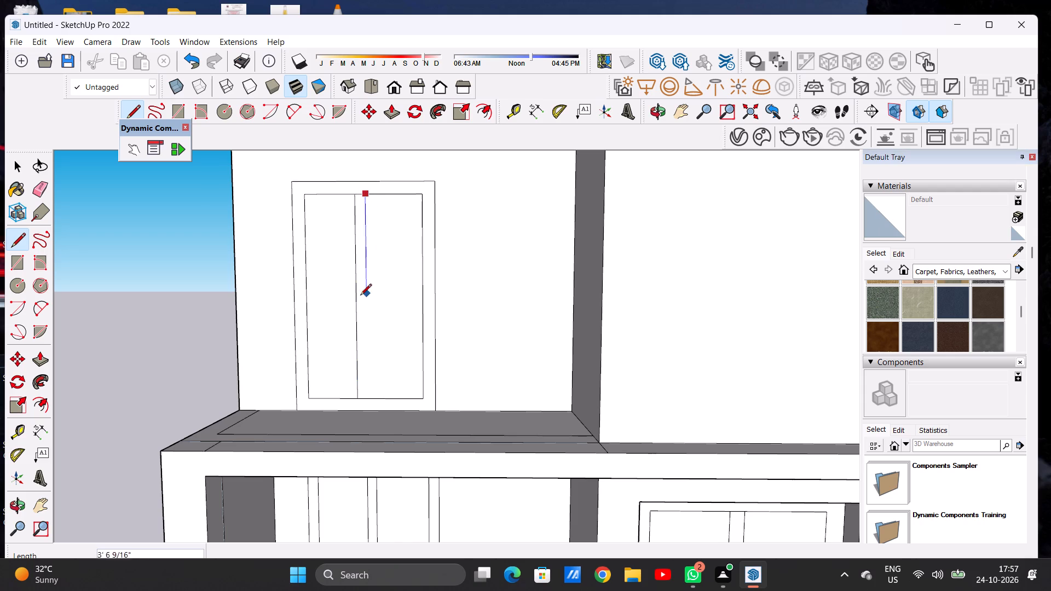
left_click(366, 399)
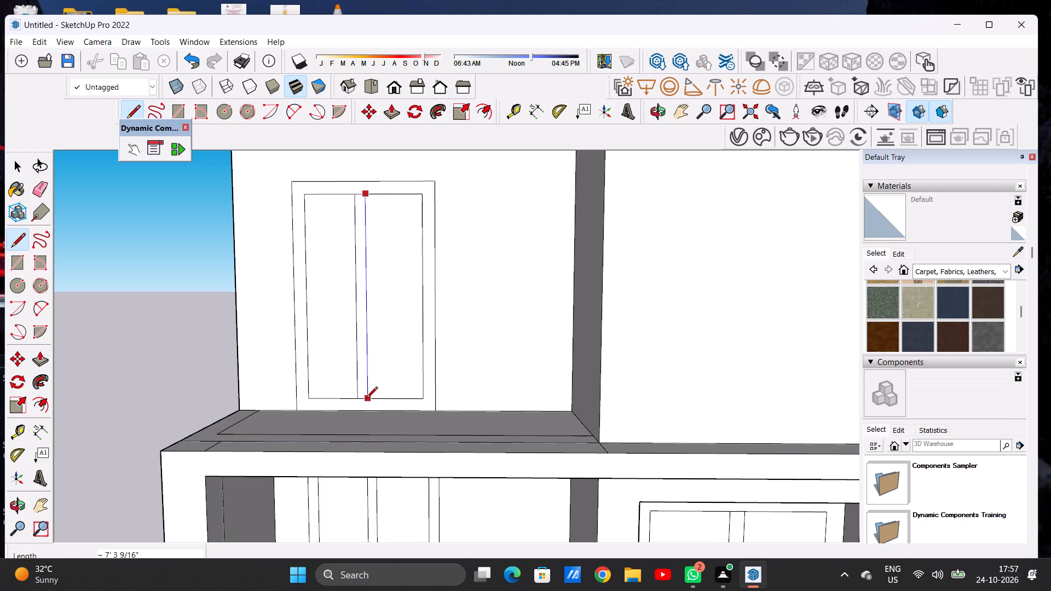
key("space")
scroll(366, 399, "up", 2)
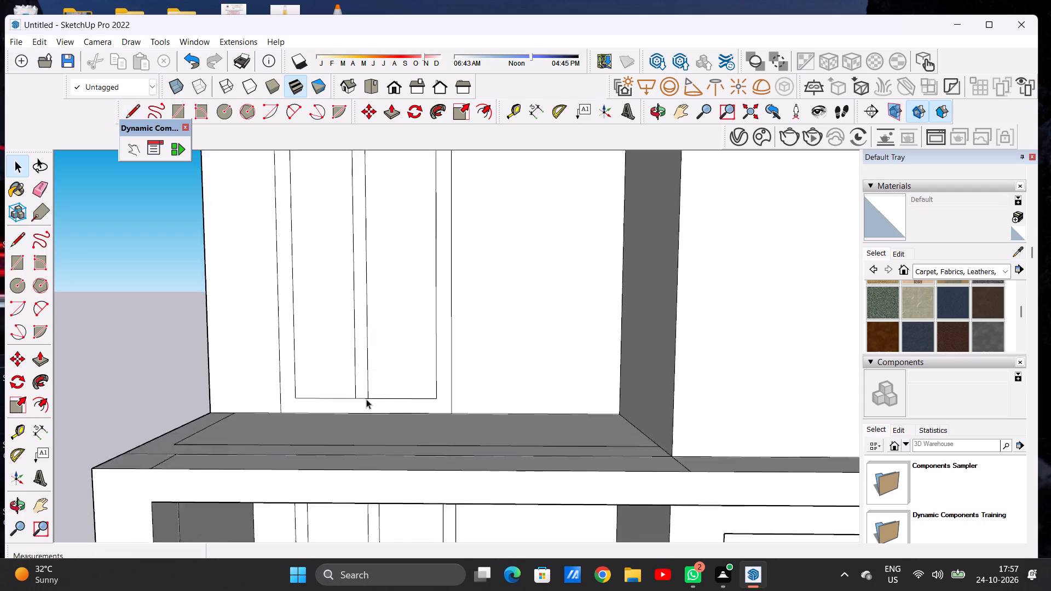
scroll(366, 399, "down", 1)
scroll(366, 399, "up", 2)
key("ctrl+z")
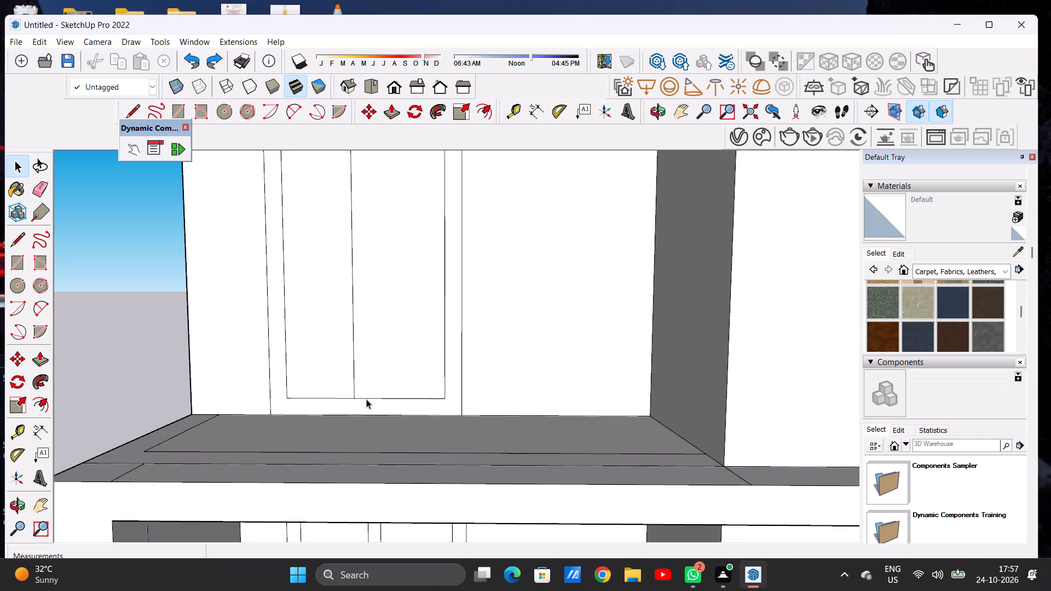
Draw a second vertical line about 7' 3 9/16" long close beside the door's middle line to form the centre mullion.
scroll(419, 355, "down", 9)
key("l")
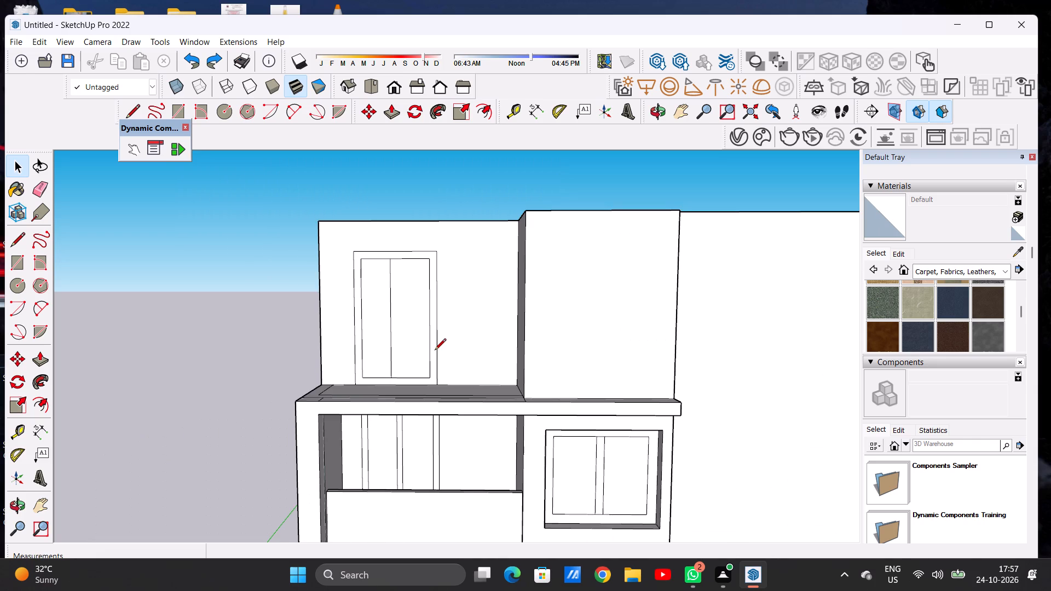
scroll(435, 351, "up", 4)
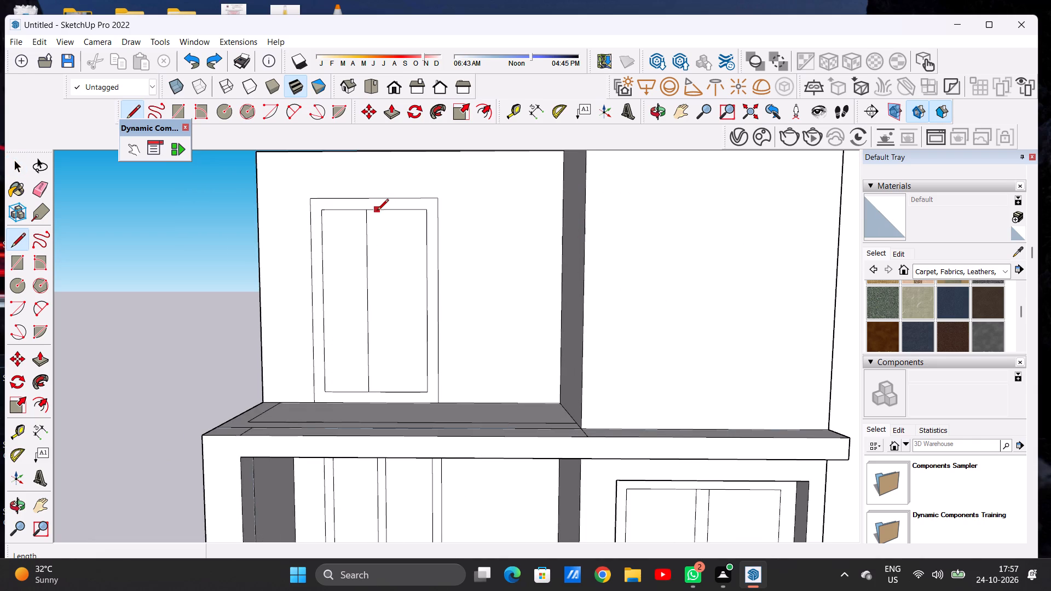
left_click(377, 211)
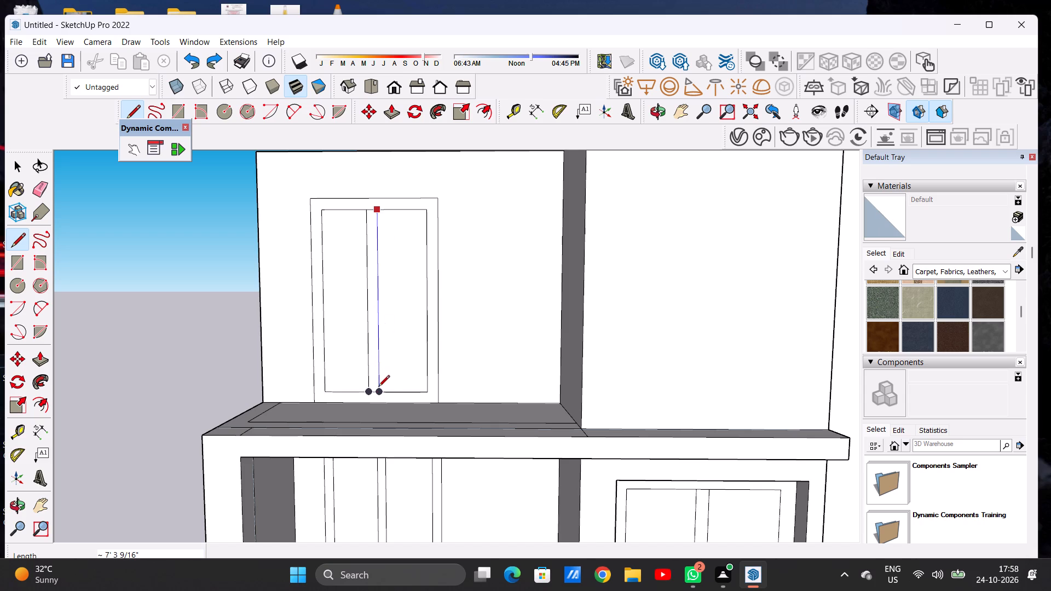
left_click(378, 387)
key("space")
Push/Pull the L-shaped border strip along the open terrace's outer edges up by about 4' 1/2" to form the parapet.
scroll(370, 392, "down", 2)
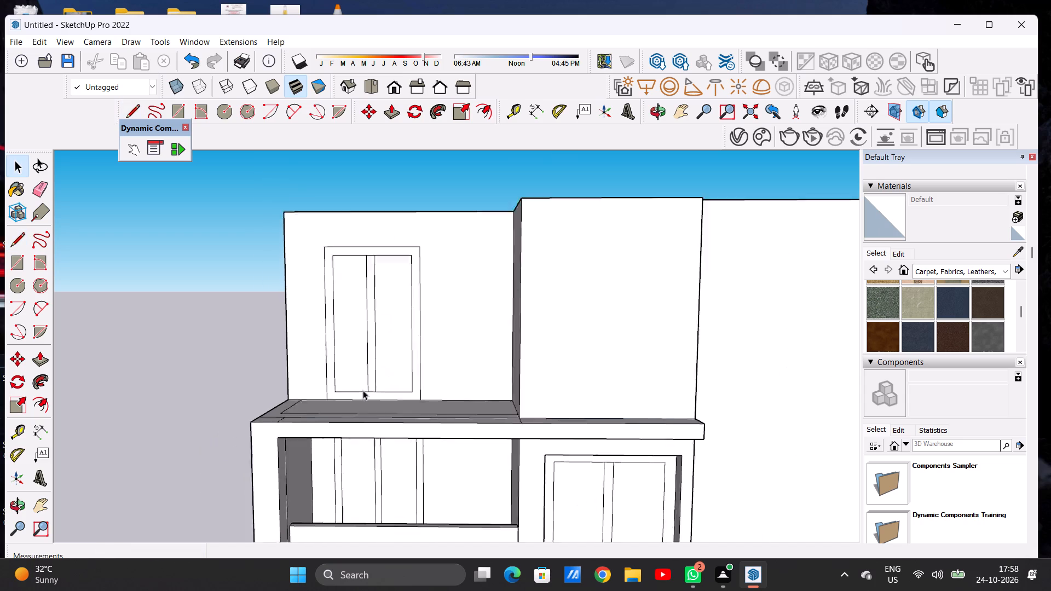
scroll(363, 390, "down", 9)
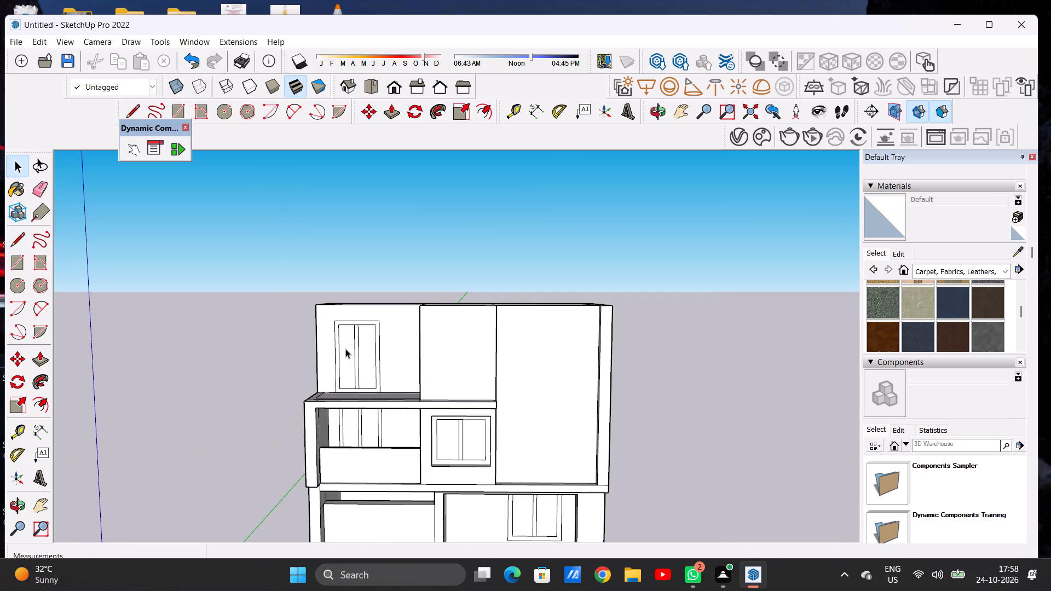
middle_click_drag(378, 415, 422, 515)
scroll(298, 431, "up", 7)
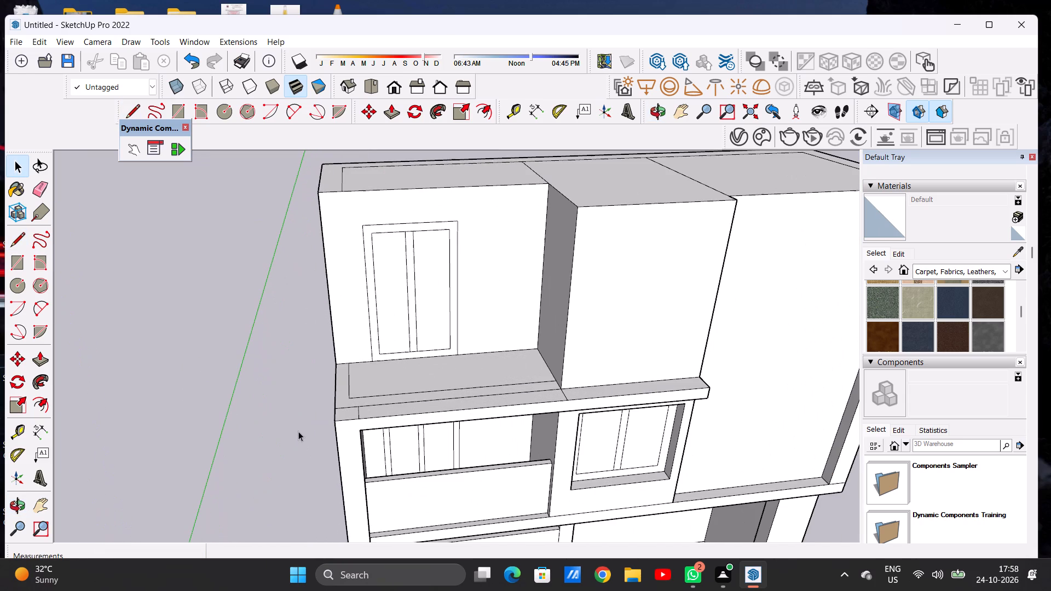
key("p")
scroll(298, 431, "up", 6)
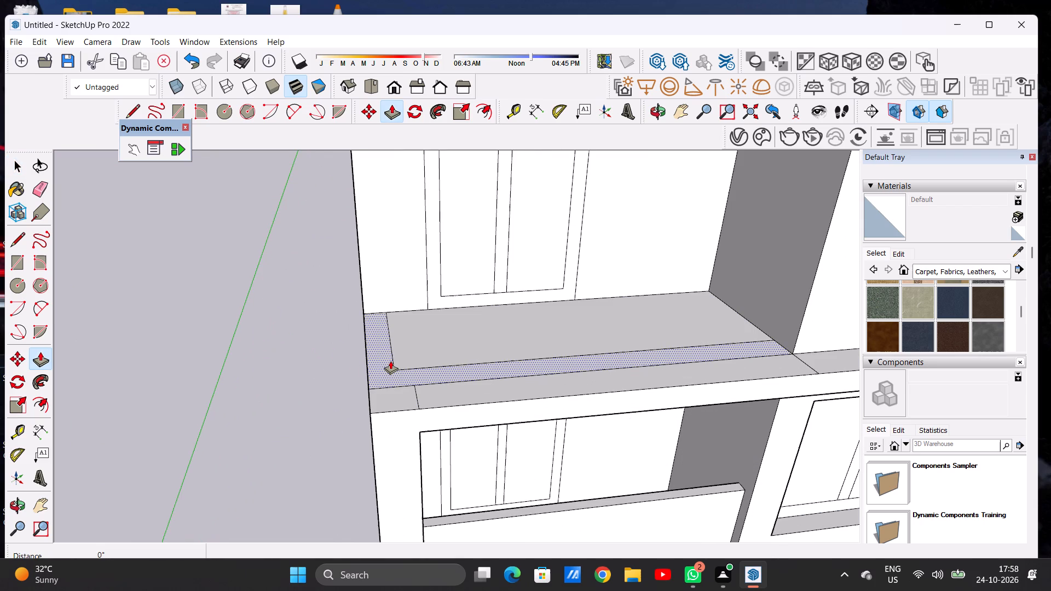
left_click(390, 361)
scroll(389, 350, "down", 5)
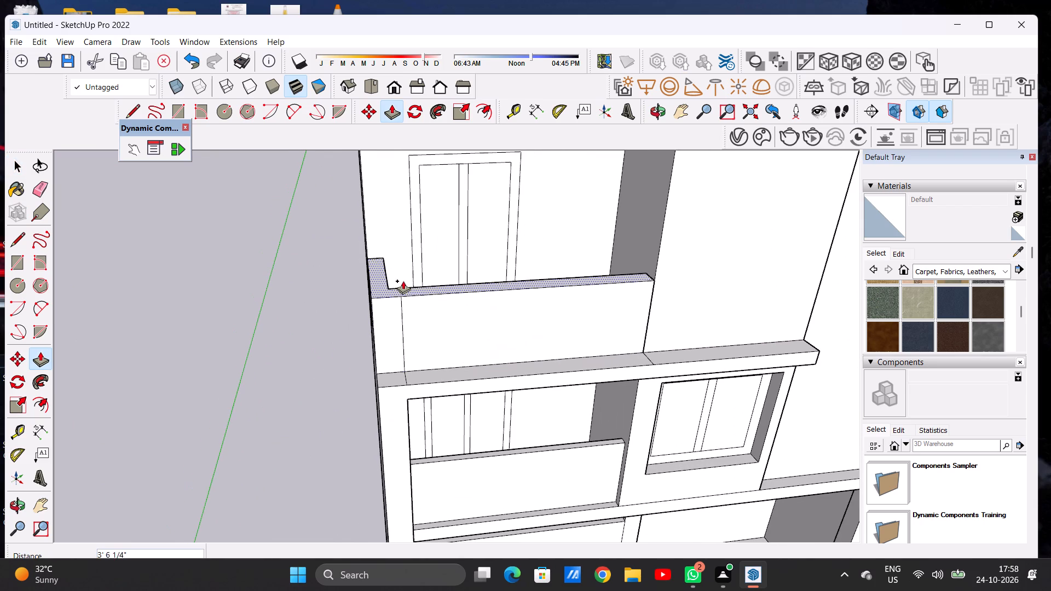
left_click(401, 272)
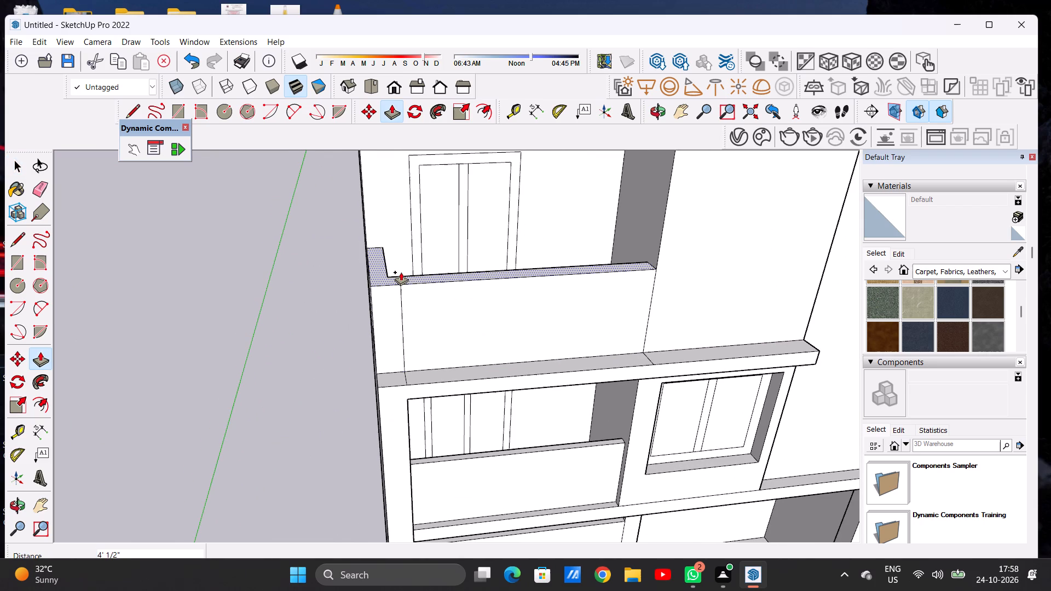
key("space")
Examine the building's front facade with the terrace parapet from several angles and distances.
scroll(374, 338, "down", 7)
middle_click_drag(406, 369, 391, 342)
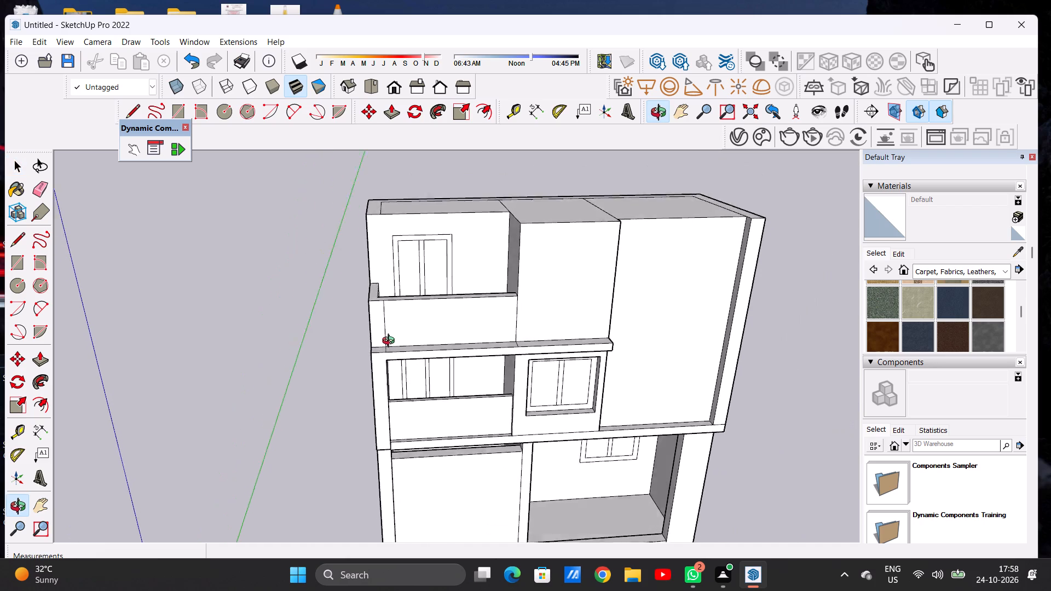
middle_click_drag(391, 342, 377, 310)
scroll(382, 333, "down", 1)
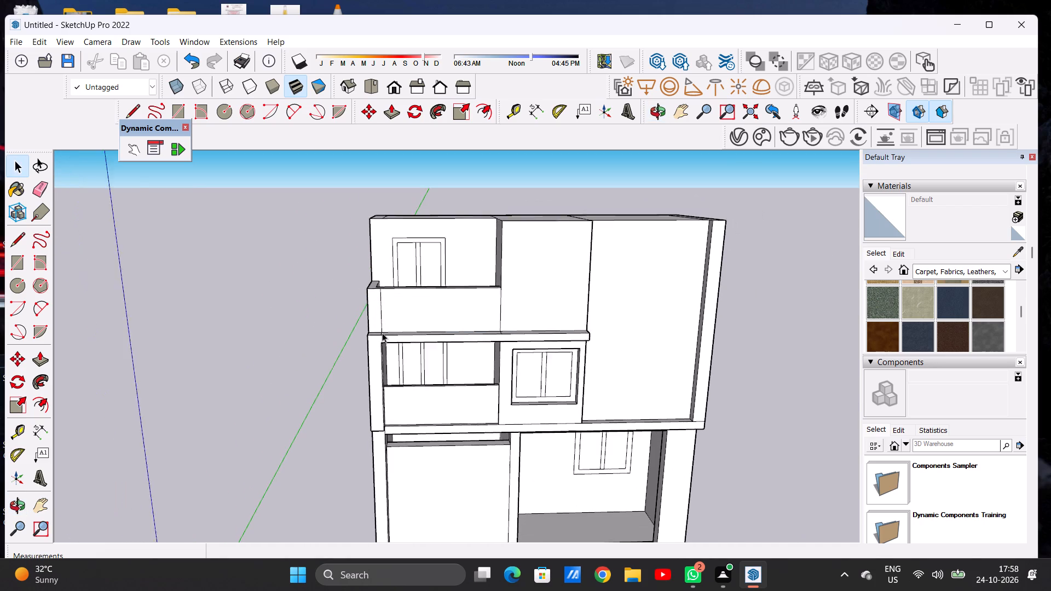
scroll(382, 333, "down", 3)
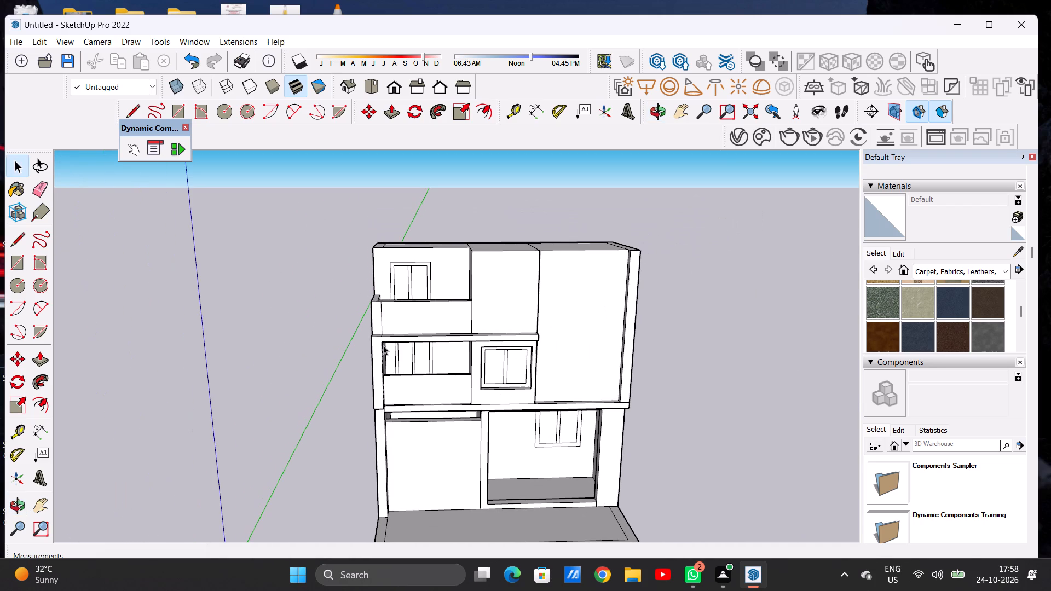
middle_click_drag(506, 303, 478, 266)
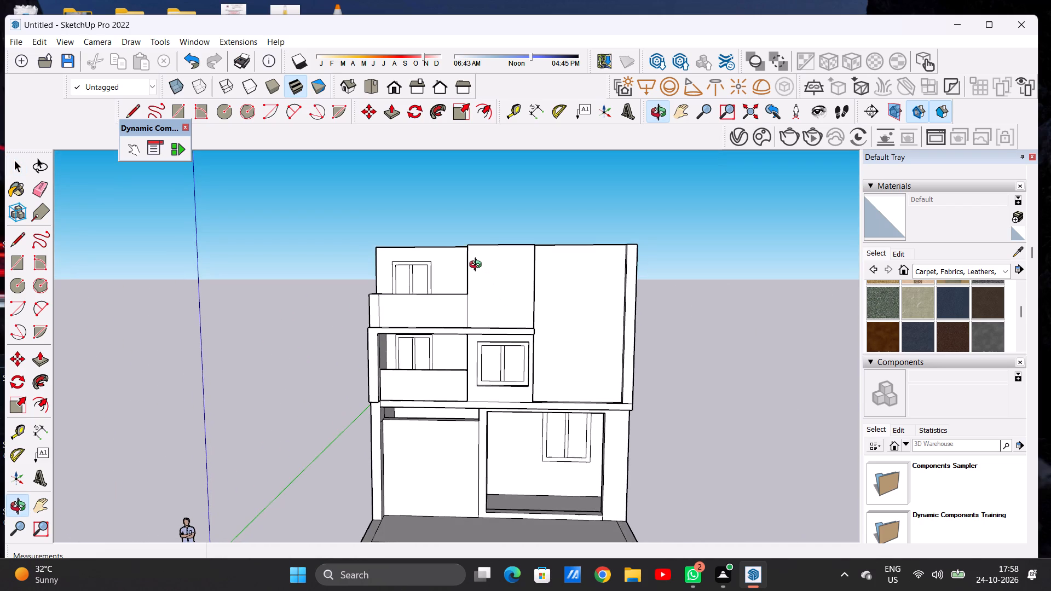
middle_click_drag(478, 266, 480, 267)
scroll(524, 271, "up", 5)
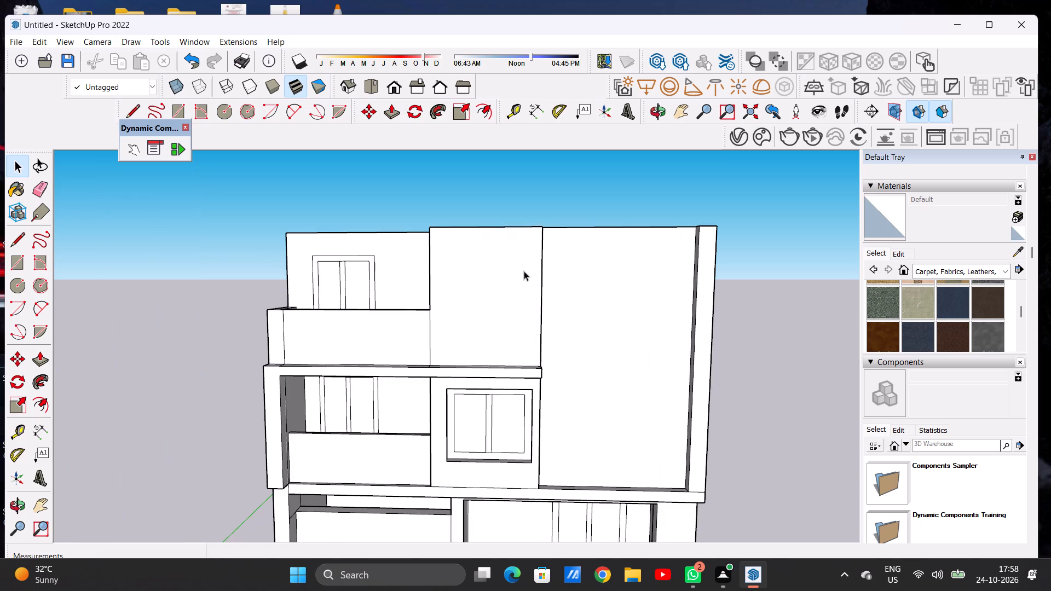
scroll(524, 276, "down", 9)
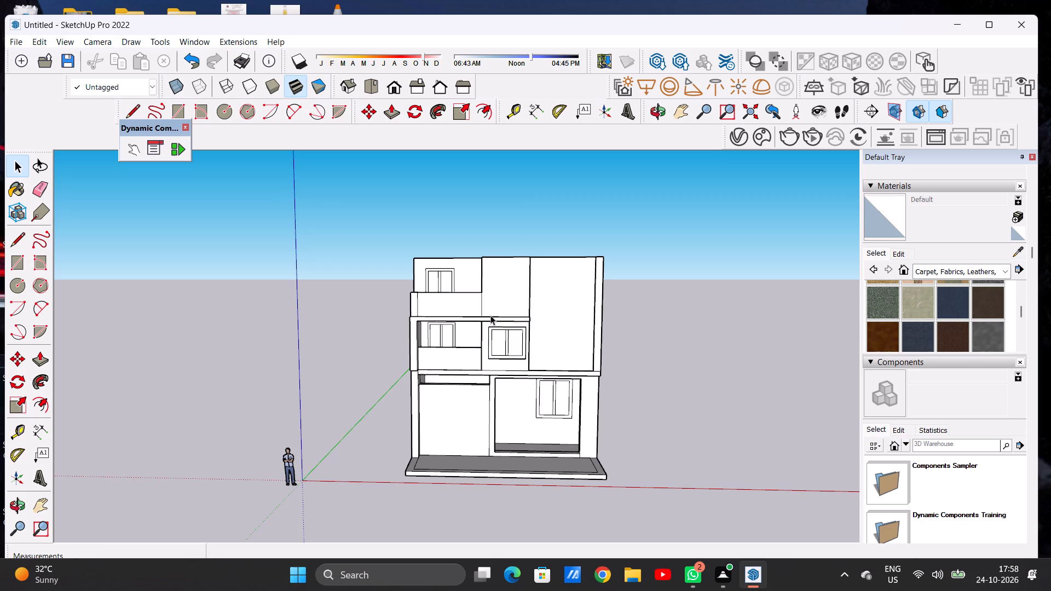
scroll(549, 326, "down", 3)
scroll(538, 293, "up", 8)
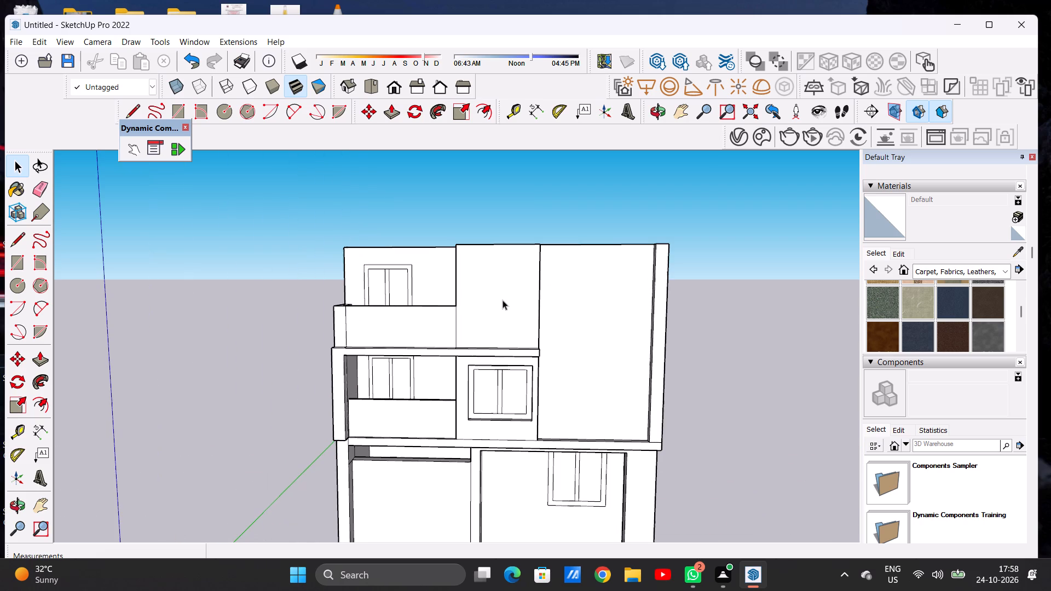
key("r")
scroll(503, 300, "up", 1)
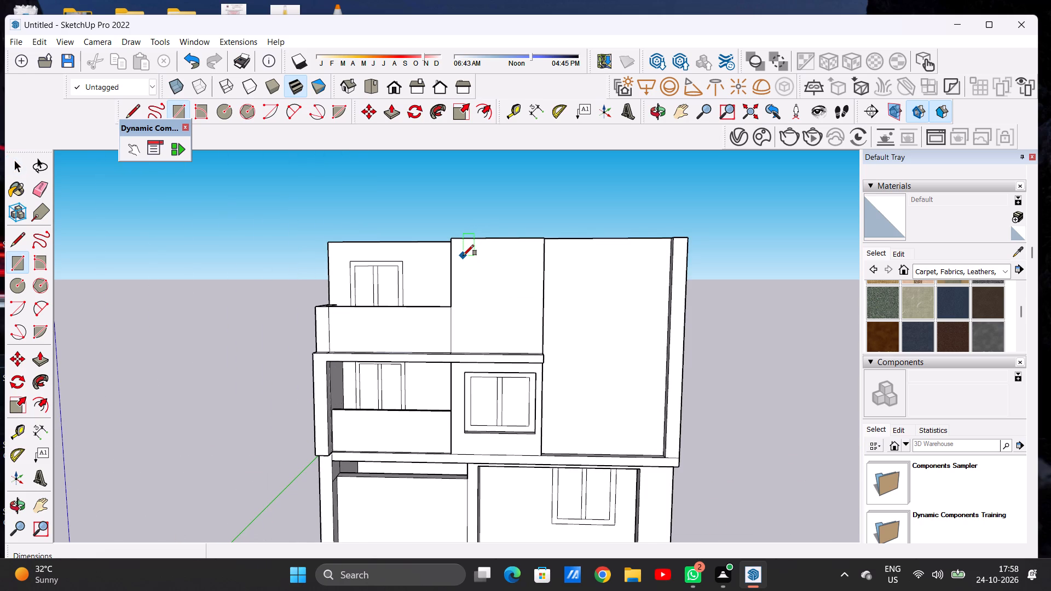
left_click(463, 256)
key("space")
Draw a window rectangle about 6' 2 11/16" square on the top-floor wall beside the terrace, above the existing mullioned window.
type("R")
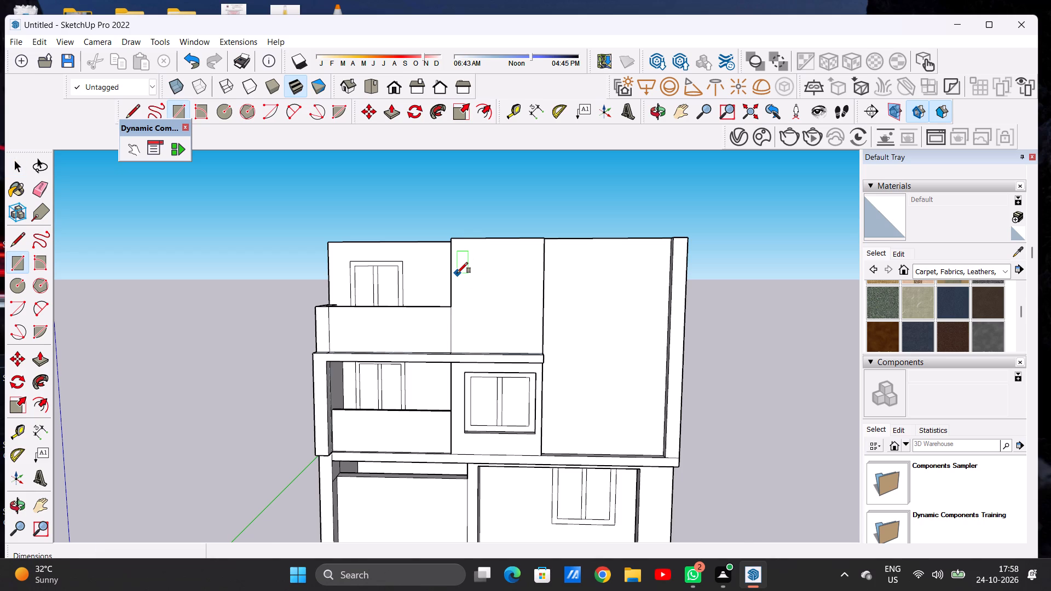
scroll(457, 273, "up", 4)
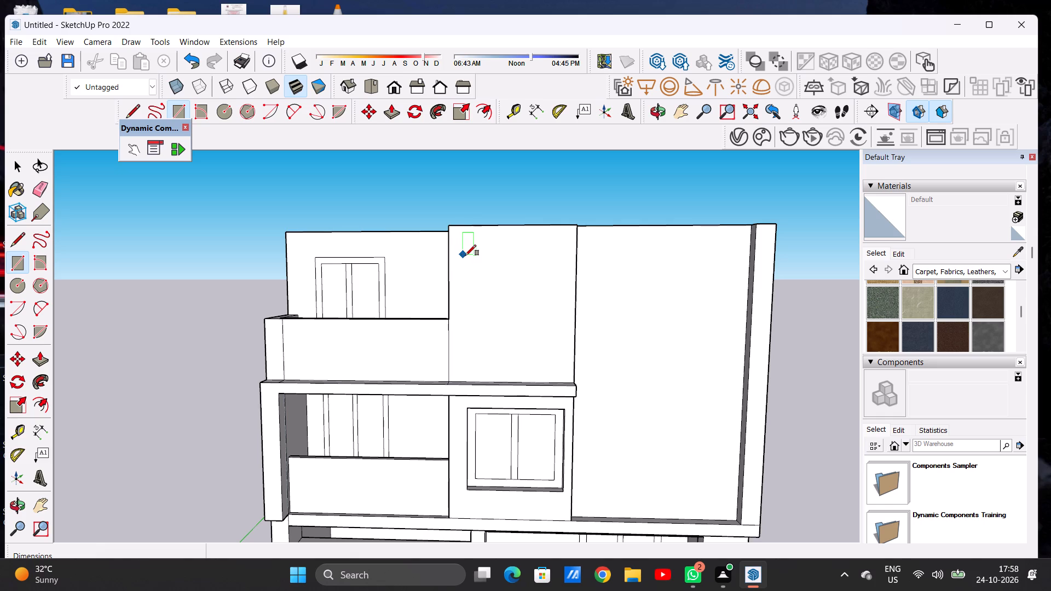
left_click(465, 256)
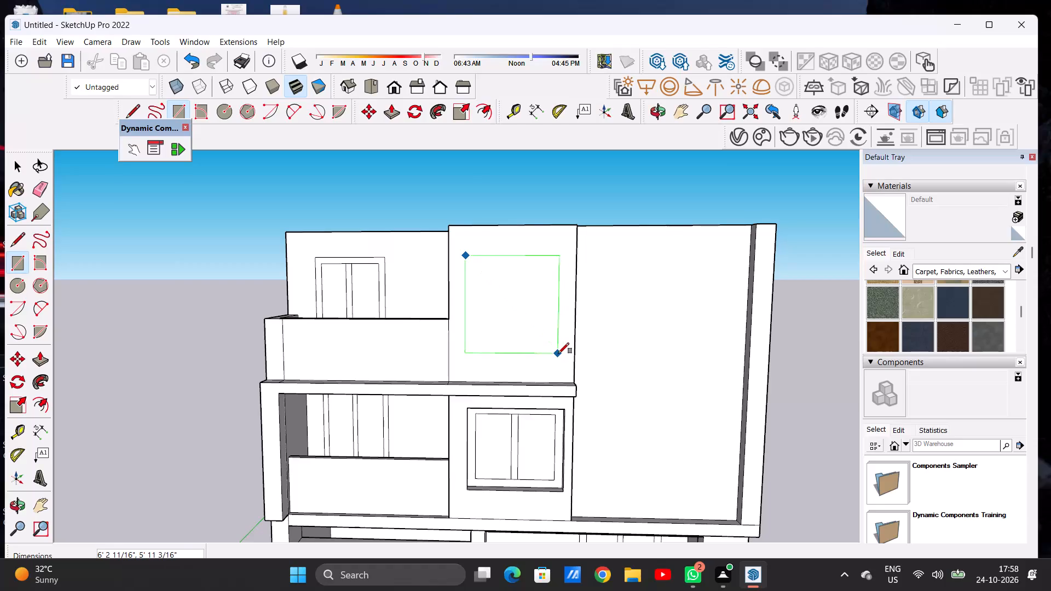
left_click(558, 354)
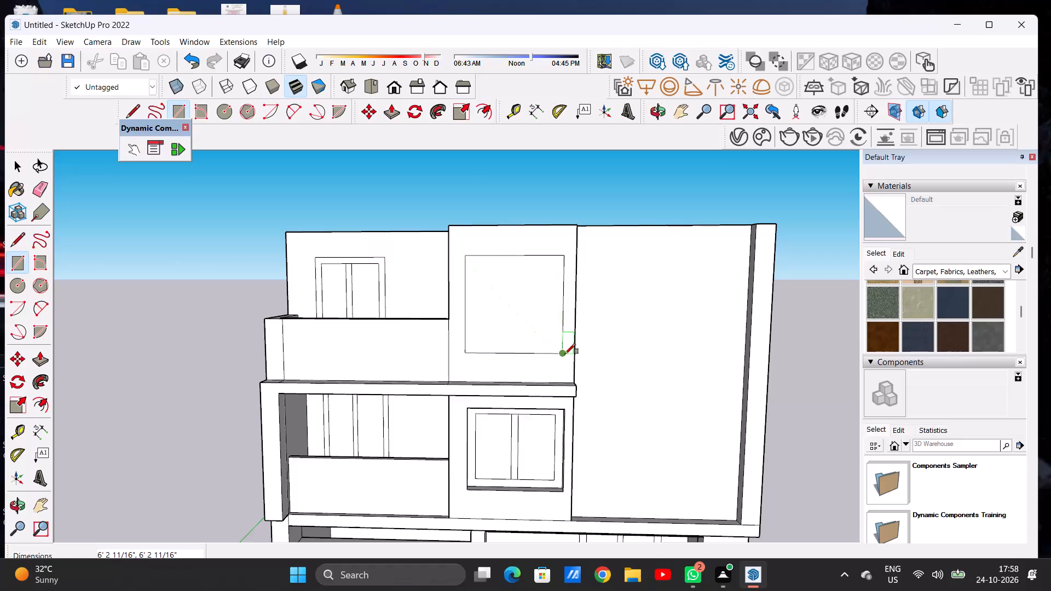
key("space")
Push the new top-floor window face inward by about 1' 6 1/4" to recess it into the wall.
scroll(440, 393, "down", 5)
scroll(477, 316, "up", 6)
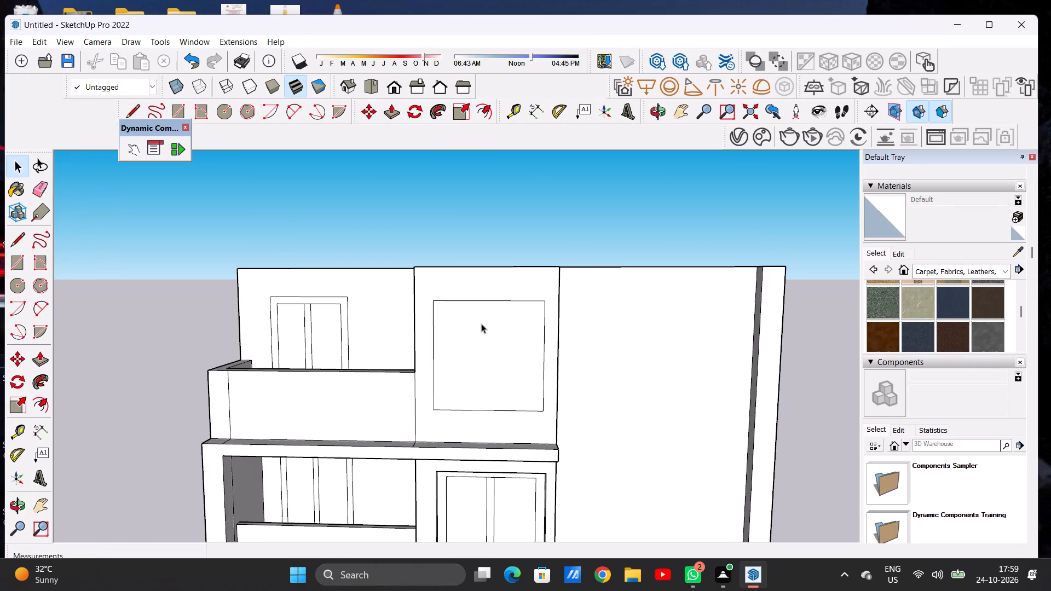
key("p")
left_click(477, 351)
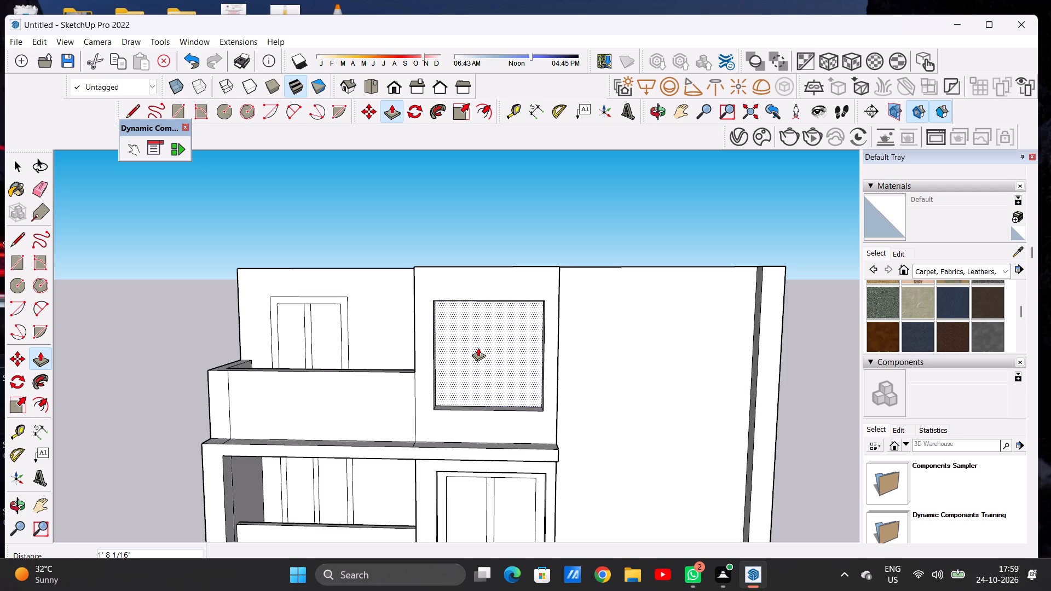
left_click(479, 348)
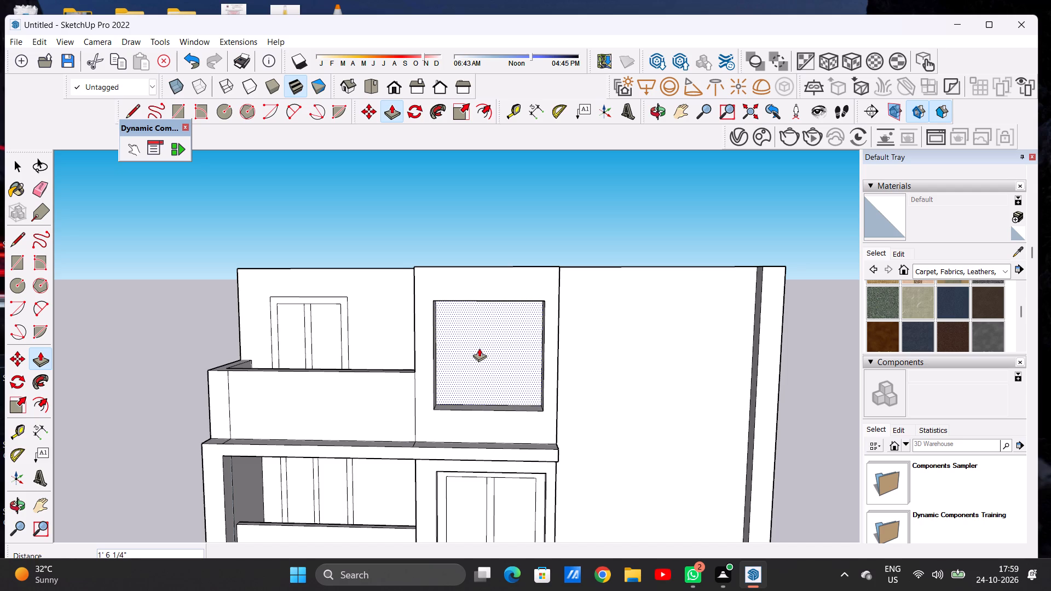
key("space")
Pull the recessed top-floor window face back outward by about 7 13/16" to make the recess shallower.
middle_click_drag(487, 365, 406, 358)
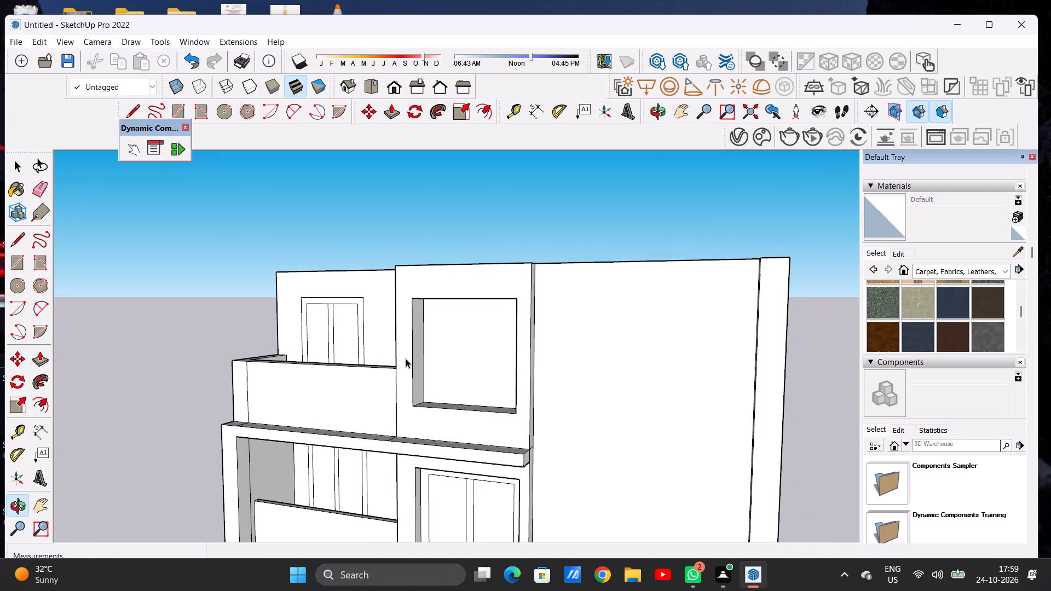
key("p")
scroll(431, 335, "up", 5)
left_click(435, 337)
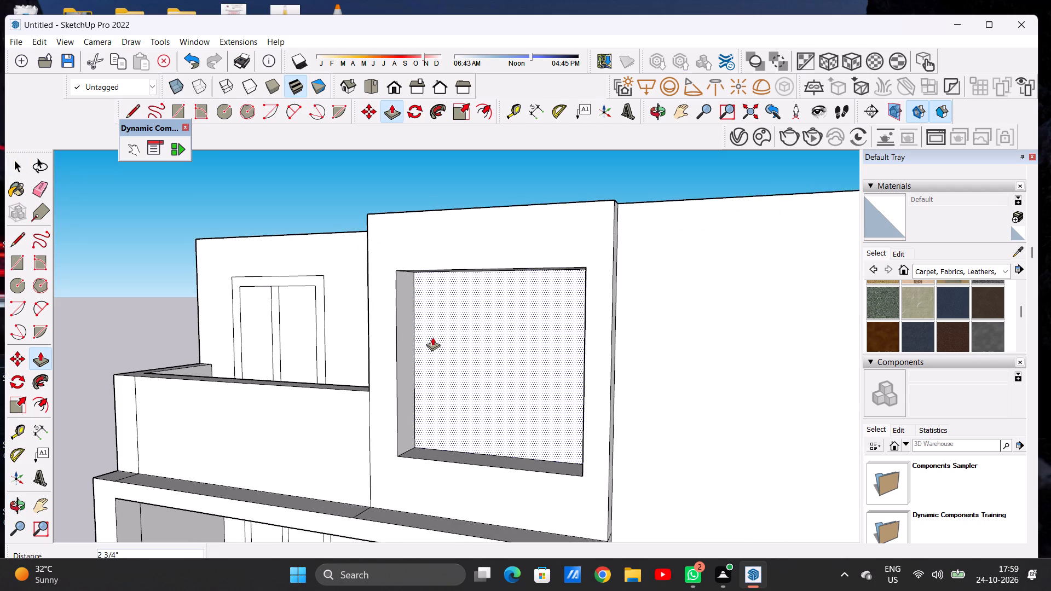
left_click(428, 339)
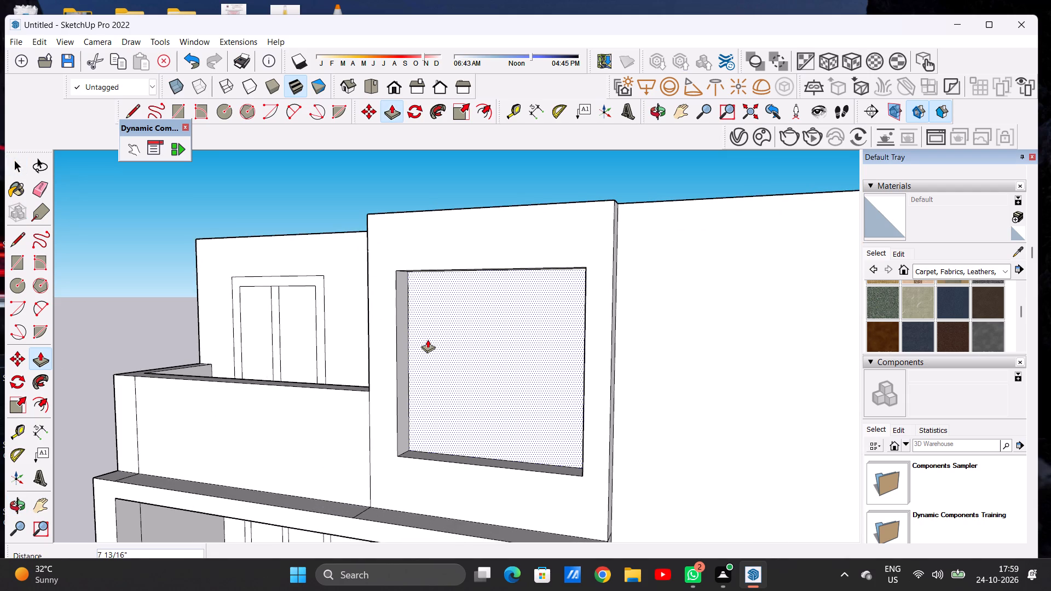
key("space")
Offset the recessed top-floor window face's edges inward by about 4 5/8" to form the window frame.
scroll(447, 349, "down", 6)
middle_click_drag(450, 347, 516, 348)
middle_click(522, 349)
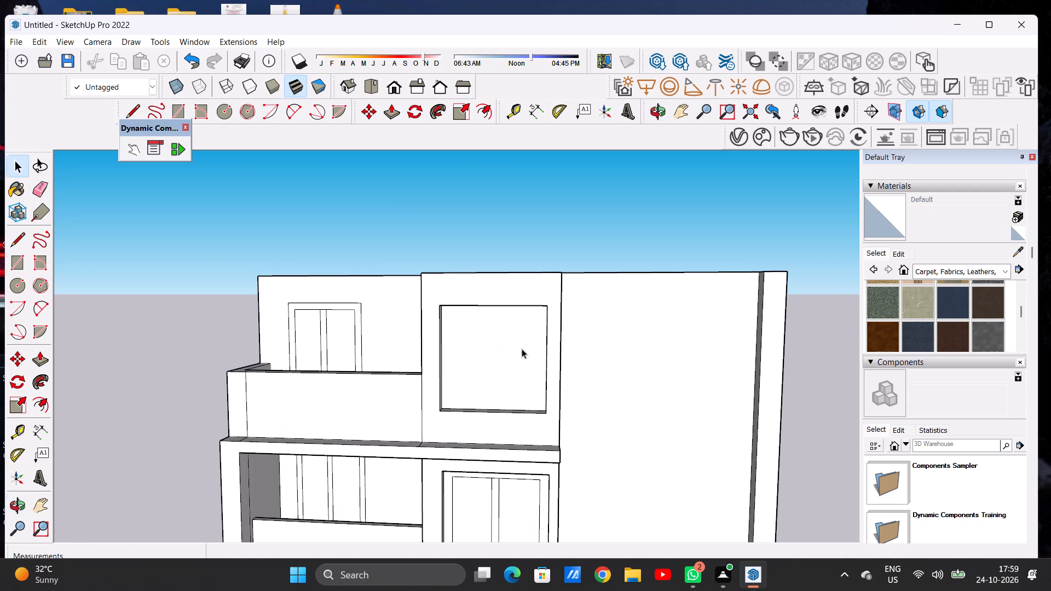
middle_click(543, 350)
scroll(482, 352, "down", 4)
middle_click(481, 356)
scroll(499, 360, "up", 6)
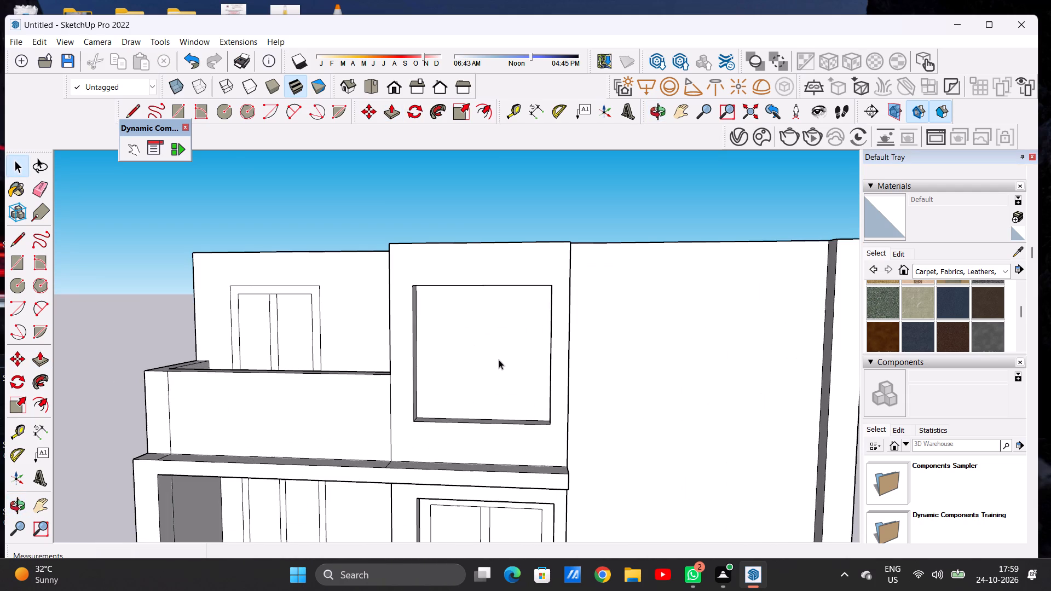
type("OF")
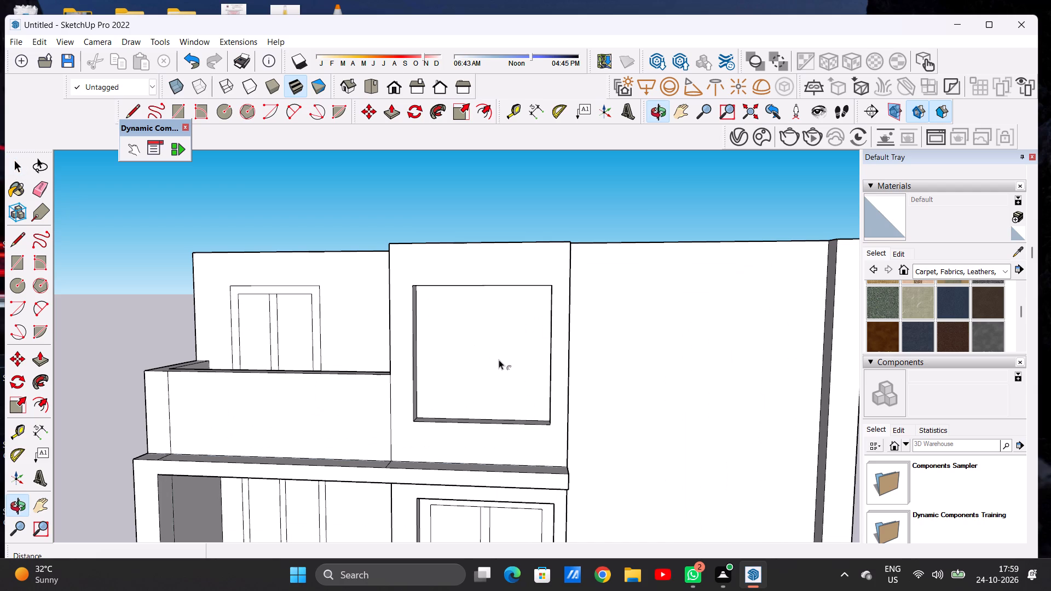
scroll(475, 315, "up", 4)
left_click(466, 308)
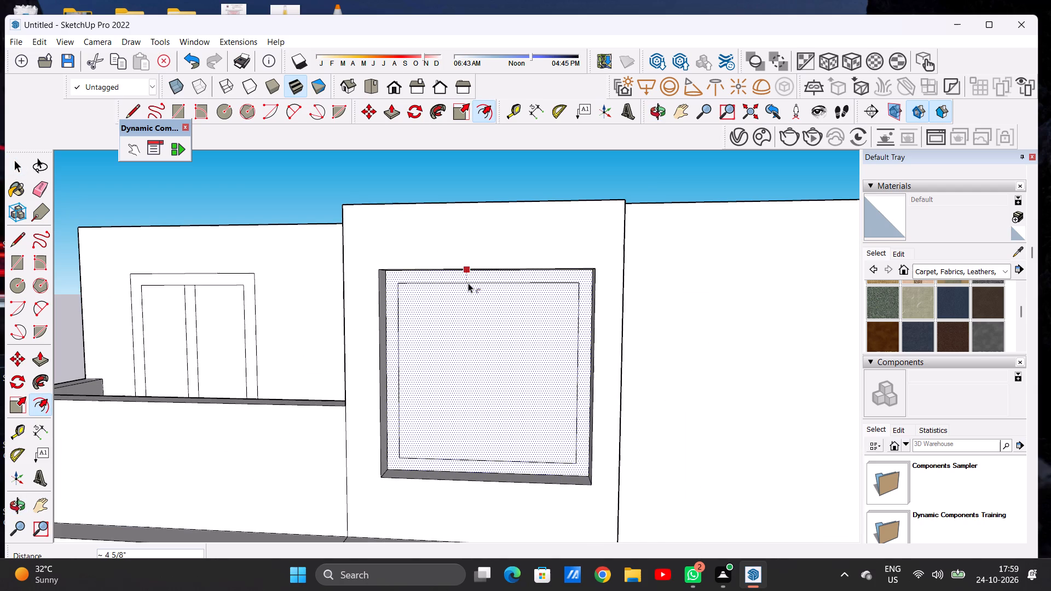
left_click(468, 283)
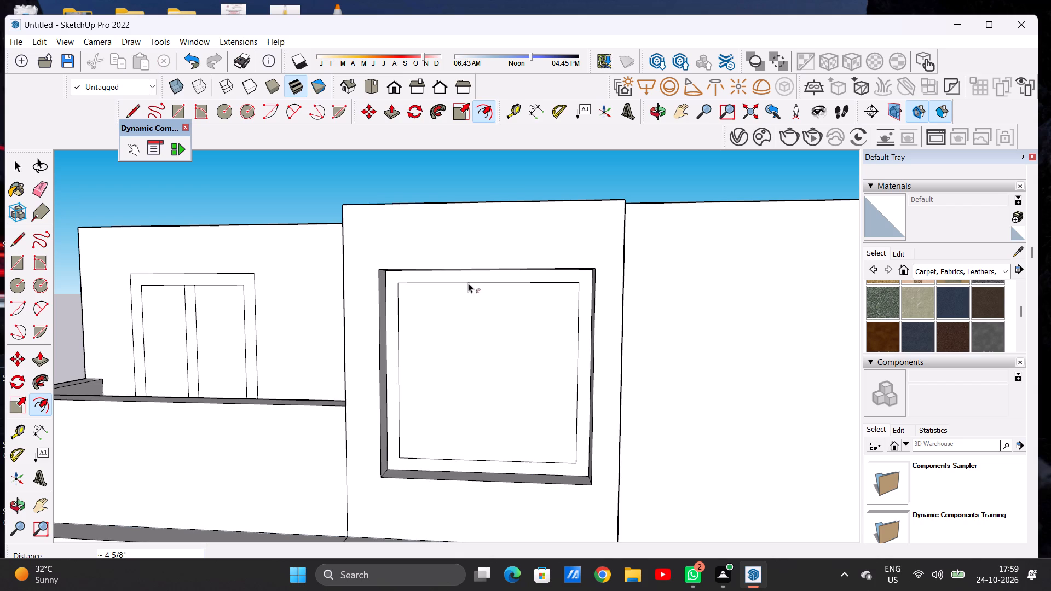
key("space")
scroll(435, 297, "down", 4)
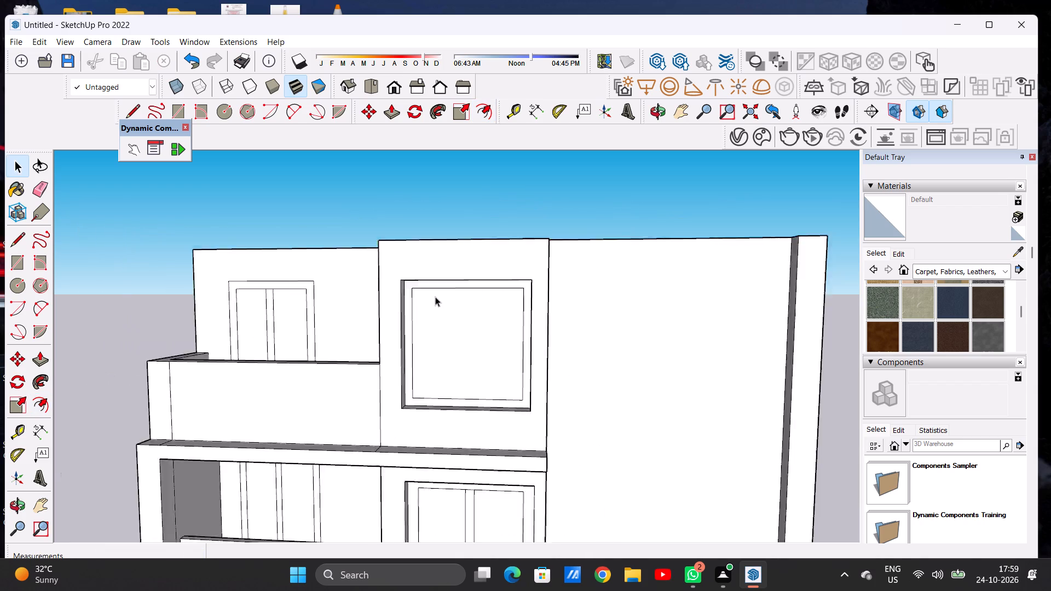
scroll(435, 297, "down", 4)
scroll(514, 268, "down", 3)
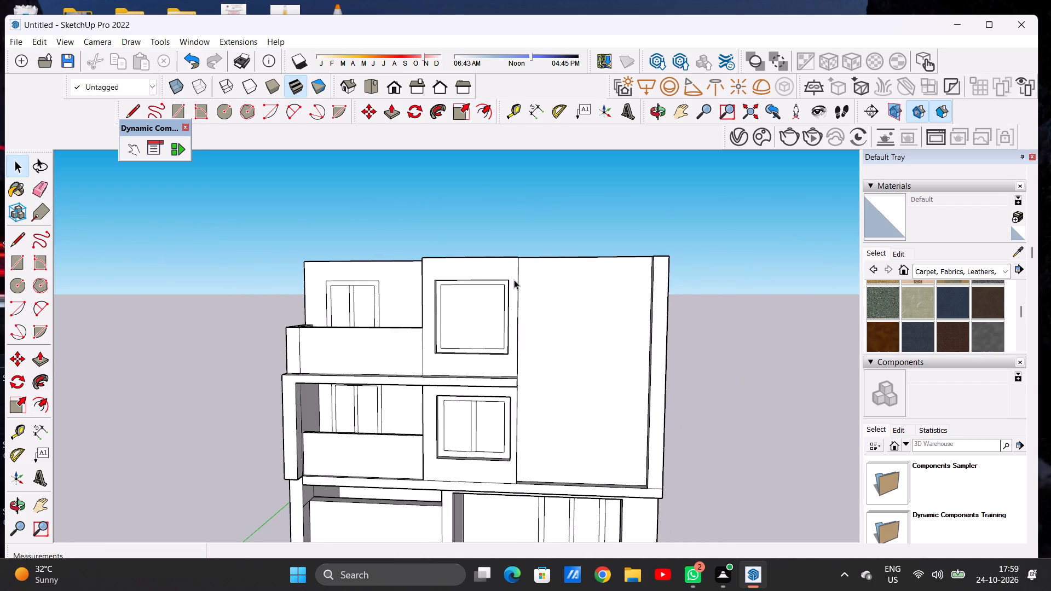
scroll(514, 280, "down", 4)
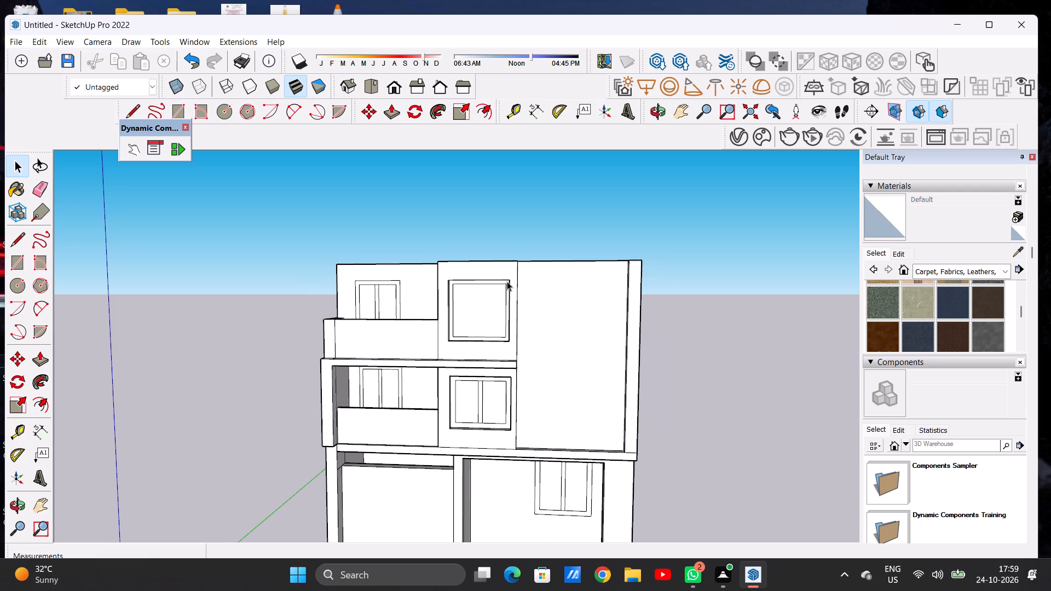
Draw two vertical lines about 5' 5 1/2" long down the middle of the framed top-floor window to form its mullion.
scroll(493, 315, "up", 3)
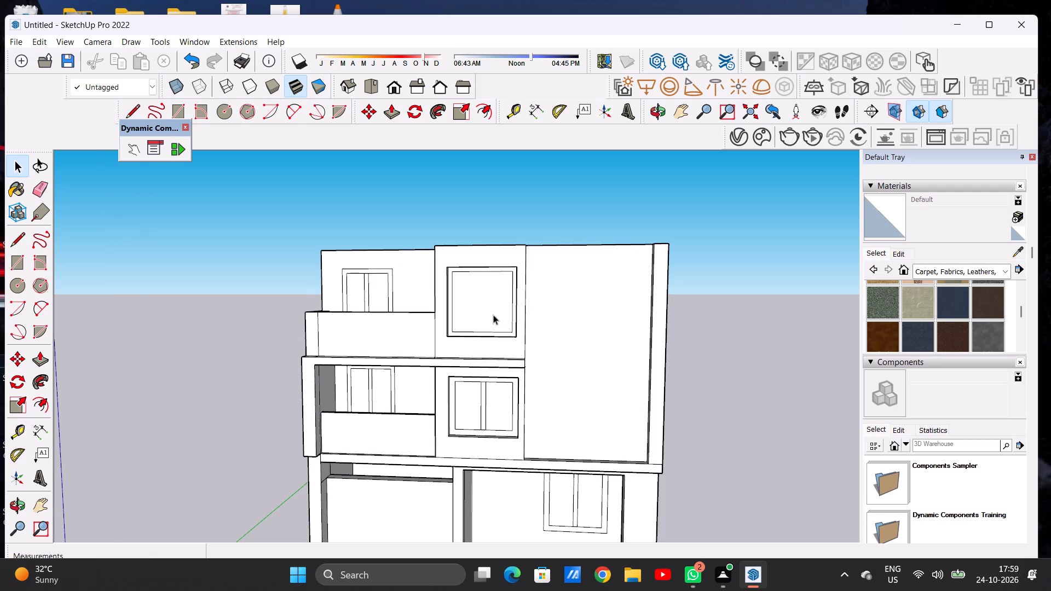
key("l")
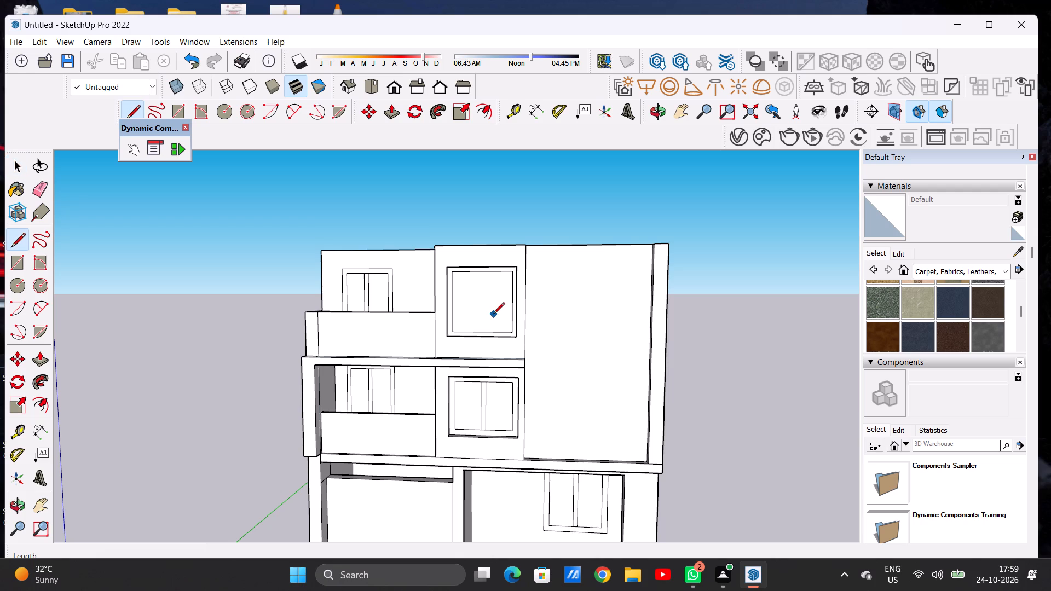
scroll(493, 315, "up", 8)
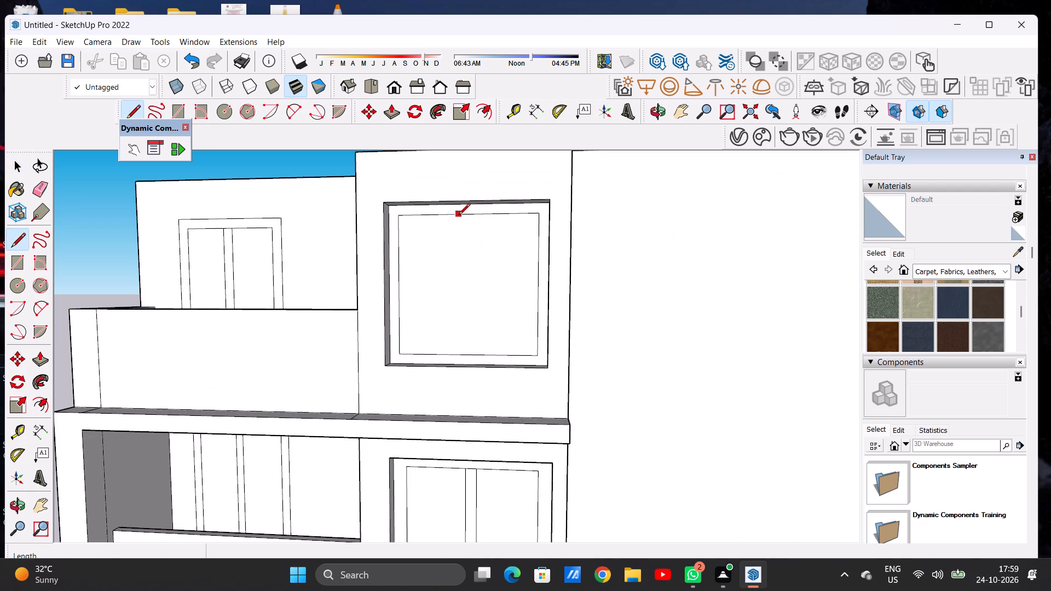
left_click(459, 216)
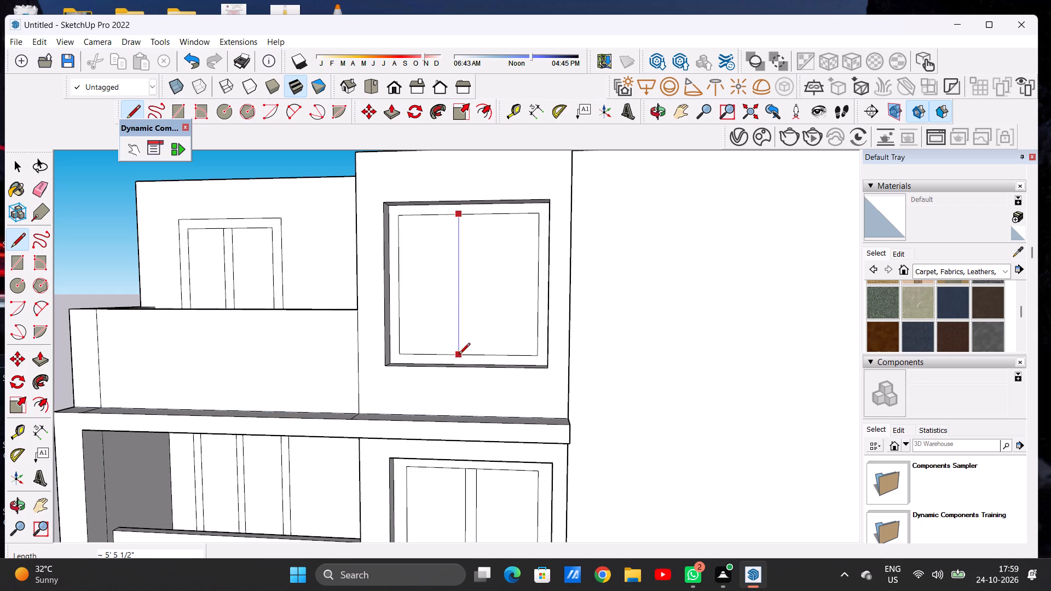
left_click(459, 355)
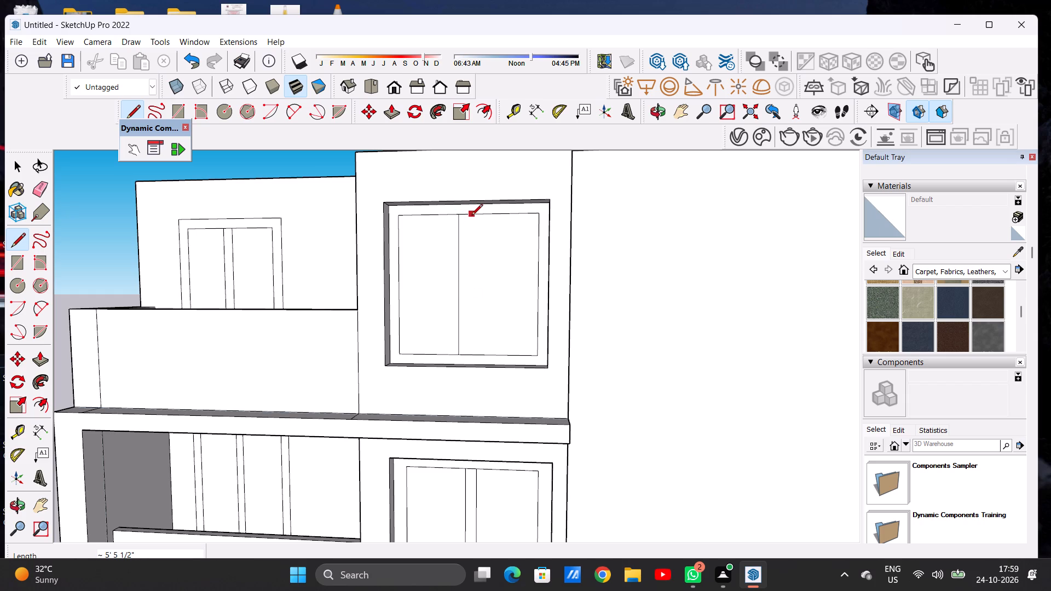
left_click(471, 216)
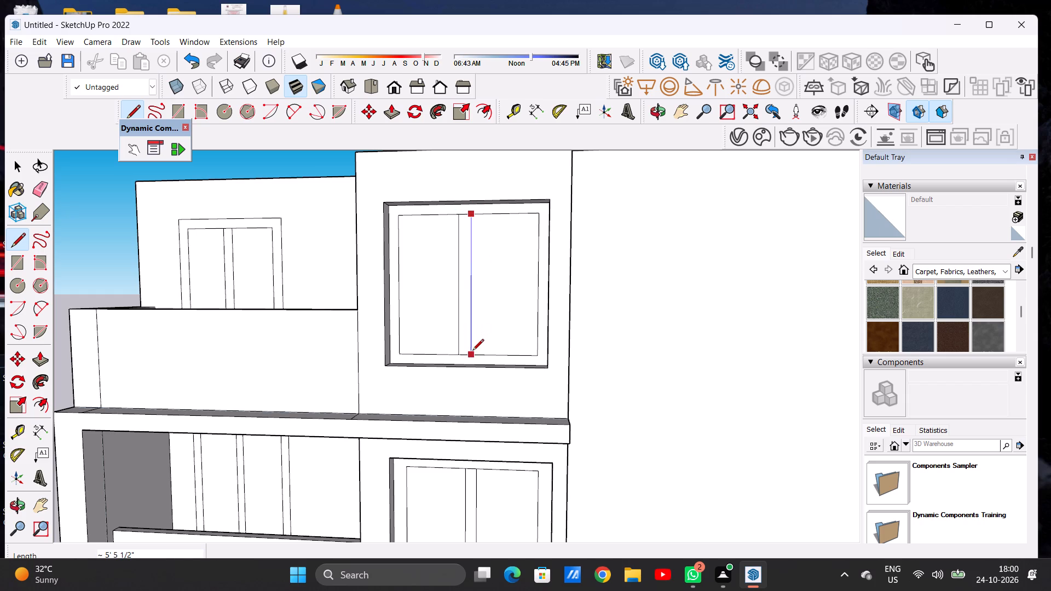
left_click(472, 351)
key("space")
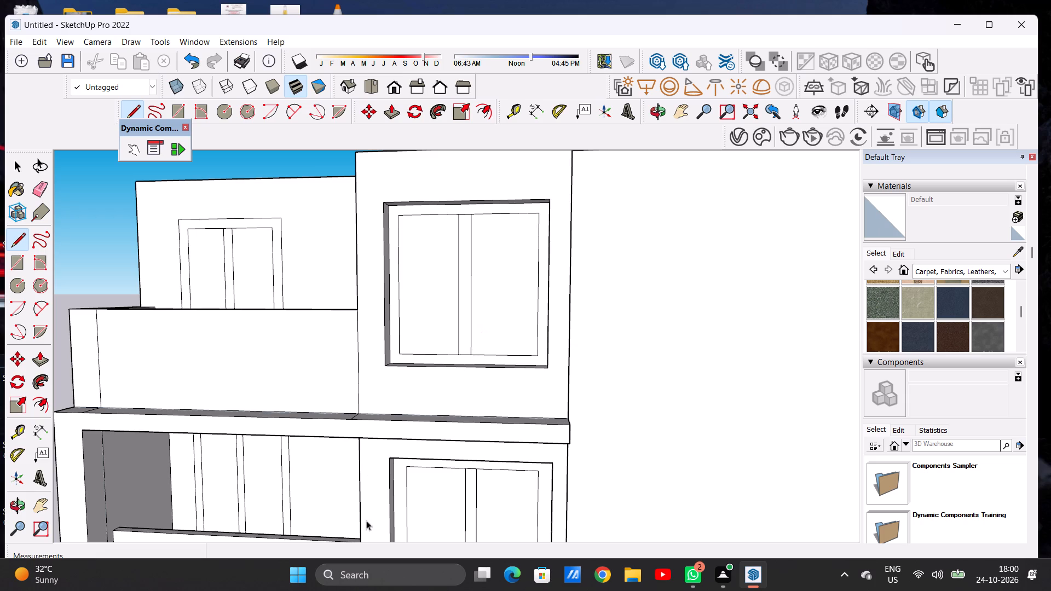
Examine the front facade from several angles and distances, checking the top-floor window against the terrace, balcony and window below.
scroll(458, 364, "down", 7)
scroll(551, 351, "down", 6)
middle_click_drag(541, 378, 536, 374)
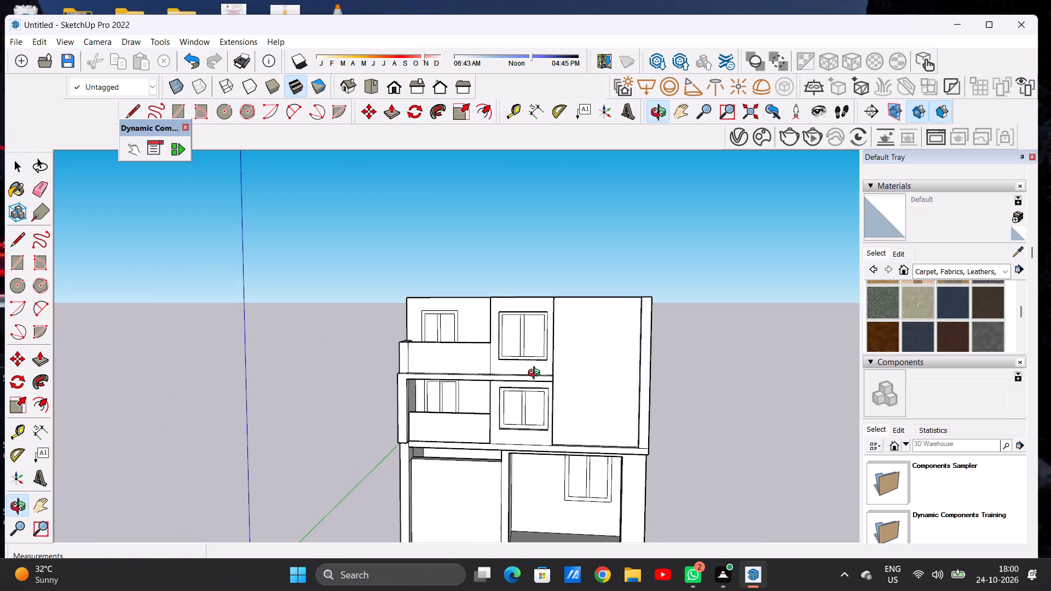
middle_click_drag(536, 374, 537, 386)
scroll(541, 392, "down", 4)
scroll(541, 392, "up", 1)
scroll(541, 392, "down", 1)
scroll(534, 333, "up", 6)
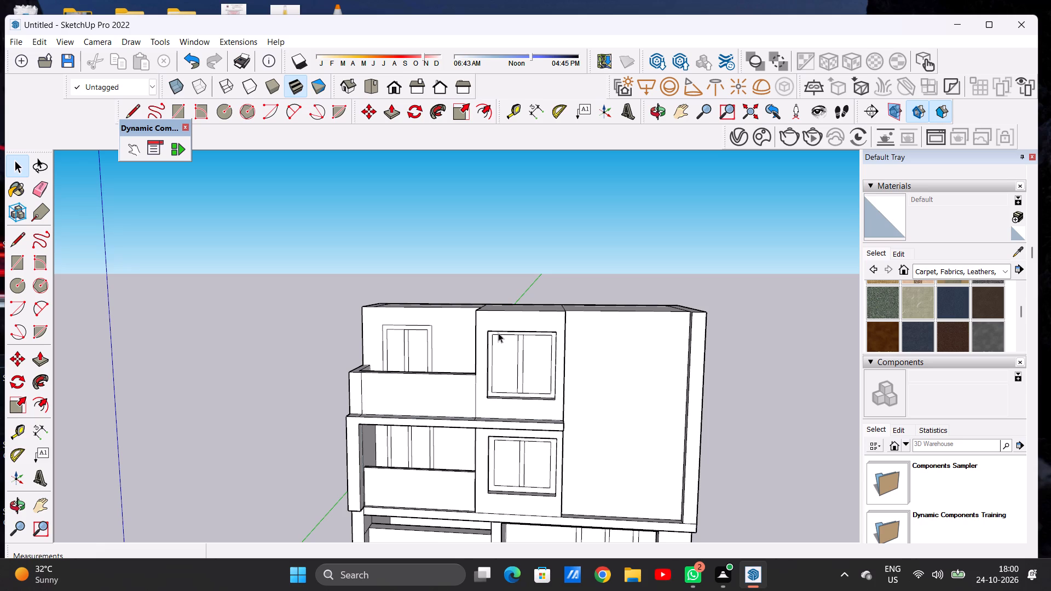
scroll(503, 333, "down", 5)
middle_click_drag(568, 337, 393, 335)
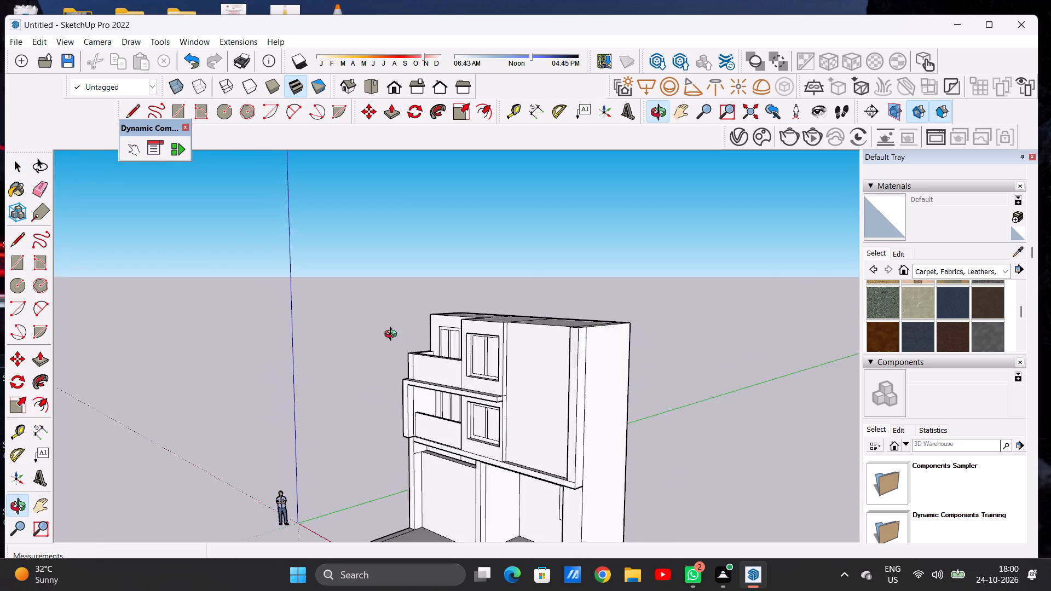
middle_click_drag(393, 335, 608, 337)
scroll(530, 350, "up", 3)
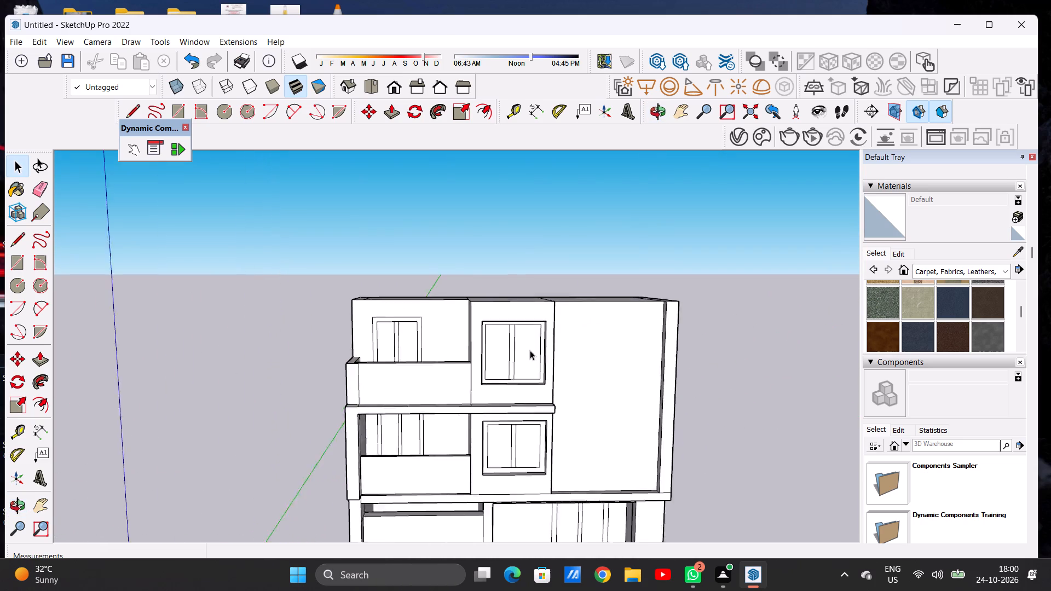
scroll(530, 350, "up", 2)
middle_click_drag(526, 359, 540, 350)
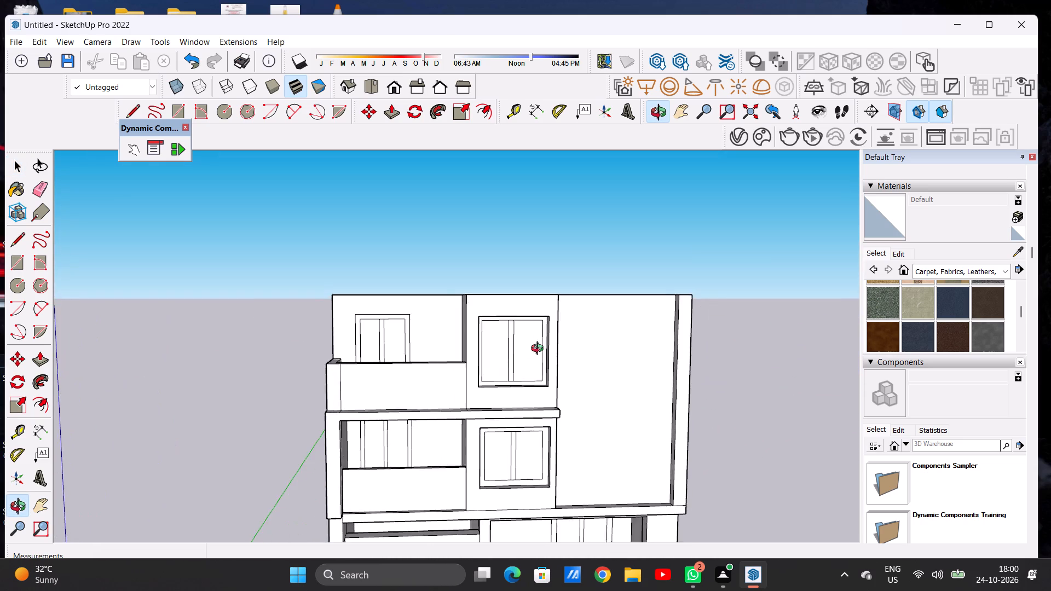
middle_click_drag(540, 350, 399, 322)
scroll(487, 323, "up", 12)
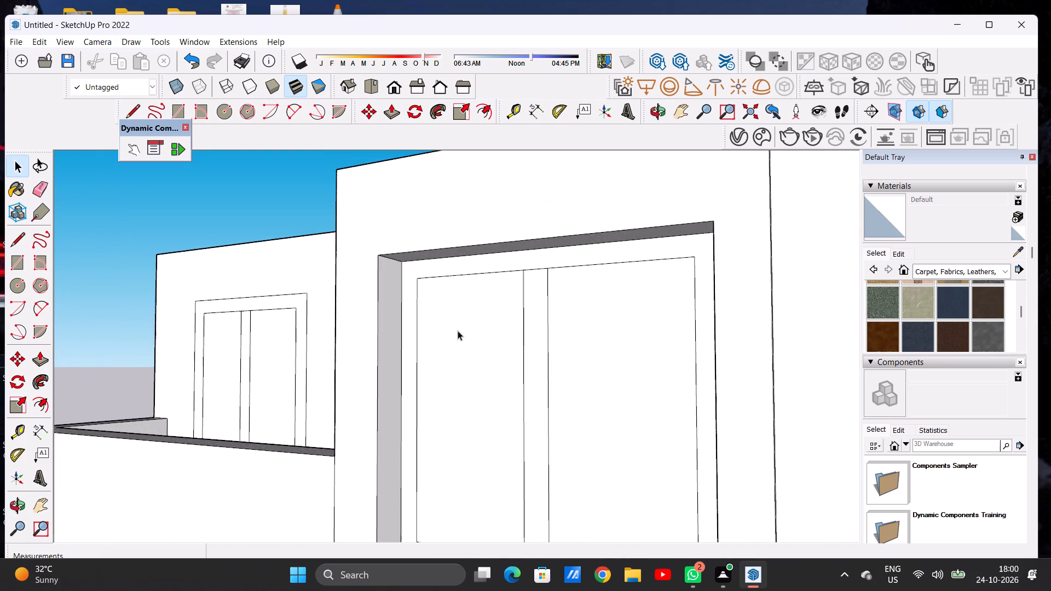
scroll(458, 331, "up", 8)
scroll(454, 320, "down", 18)
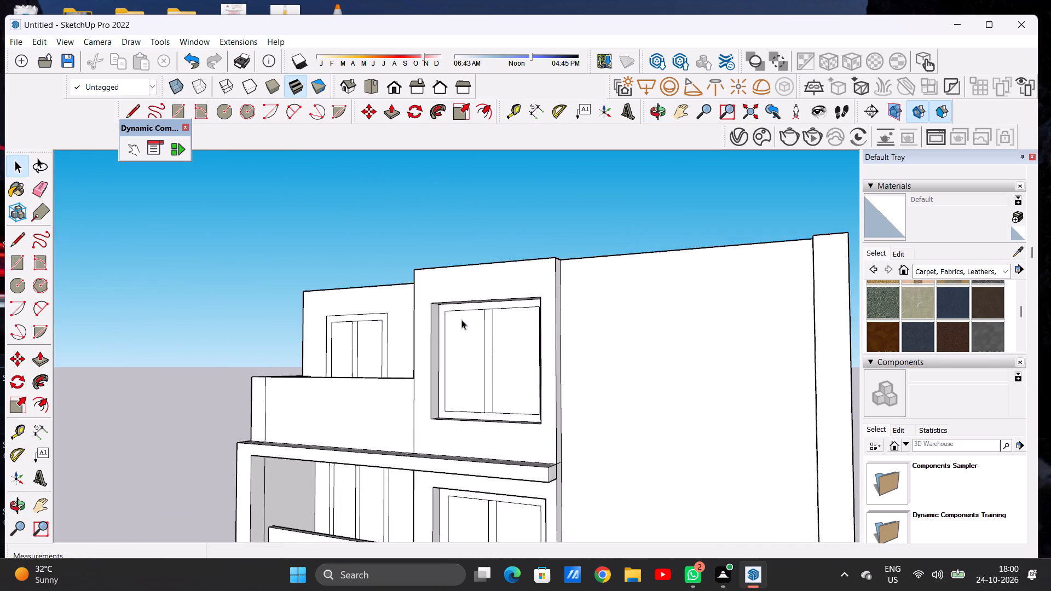
scroll(461, 320, "down", 11)
middle_click_drag(404, 356, 511, 394)
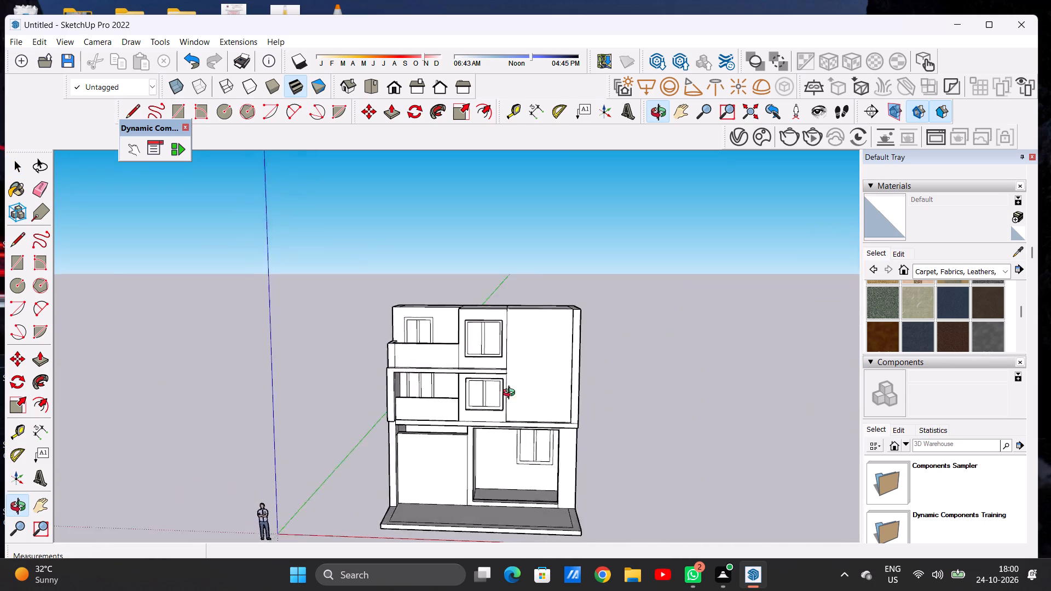
middle_click_drag(511, 394, 535, 391)
middle_click(505, 403)
scroll(432, 380, "down", 5)
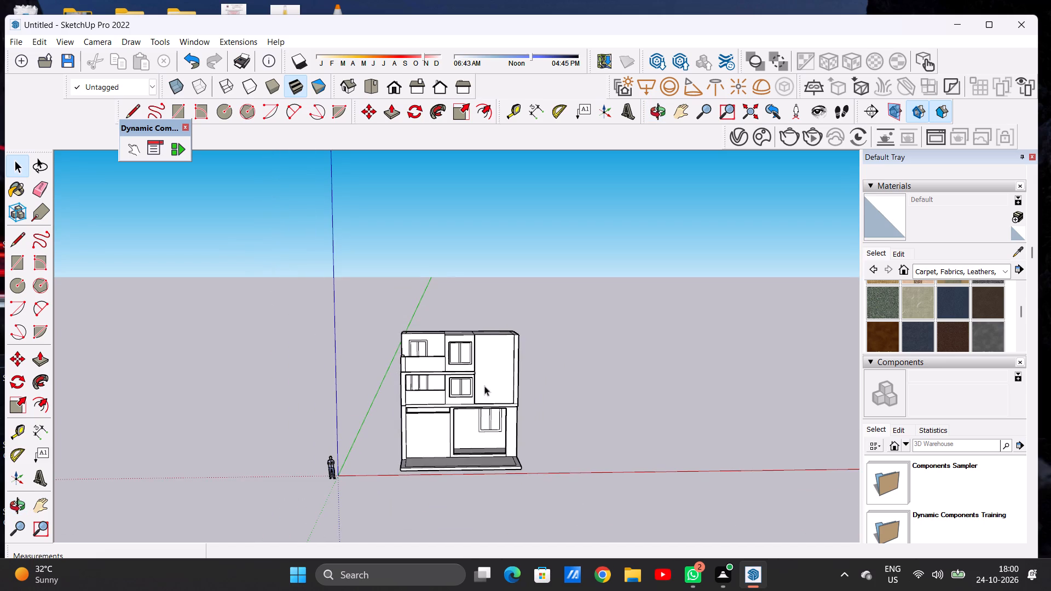
scroll(508, 393, "up", 6)
scroll(508, 393, "down", 5)
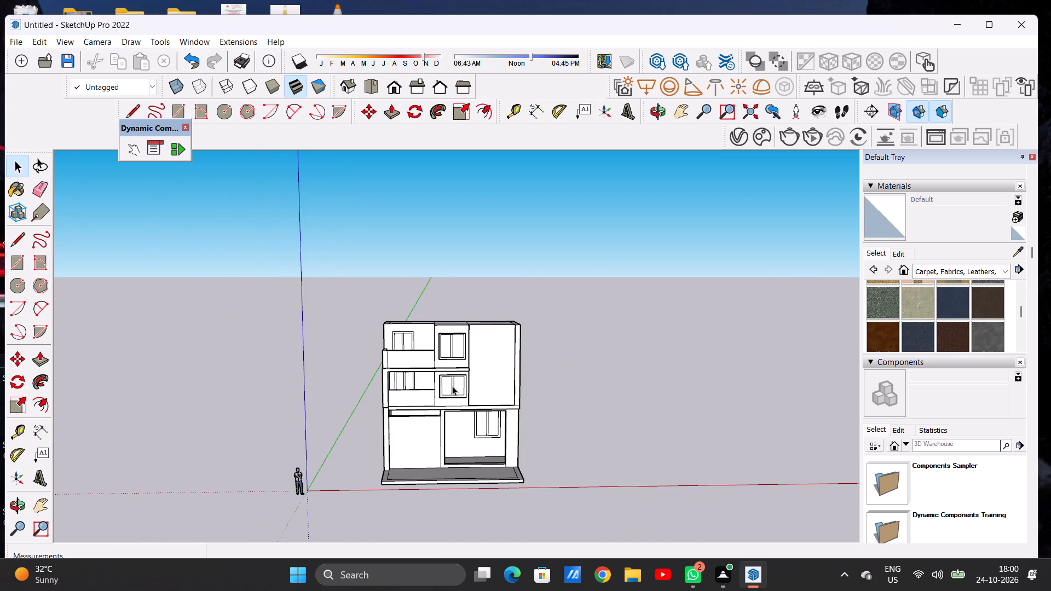
Examine the building from above, checking the roof outline, the terrace parapet and the projecting window bay.
middle_click_drag(449, 387, 471, 442)
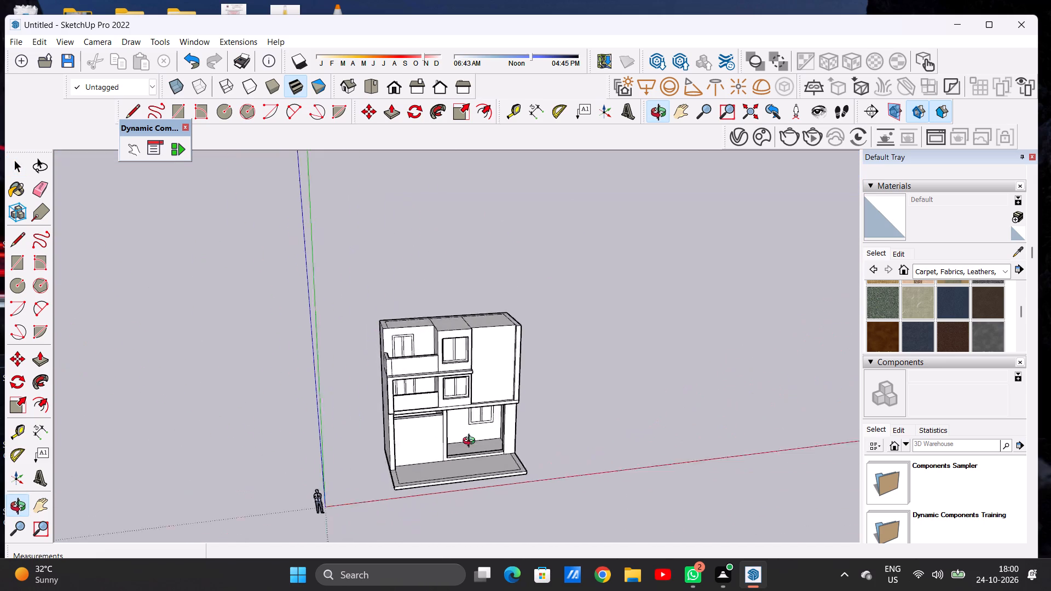
middle_click_drag(471, 442, 418, 460)
scroll(423, 357, "up", 7)
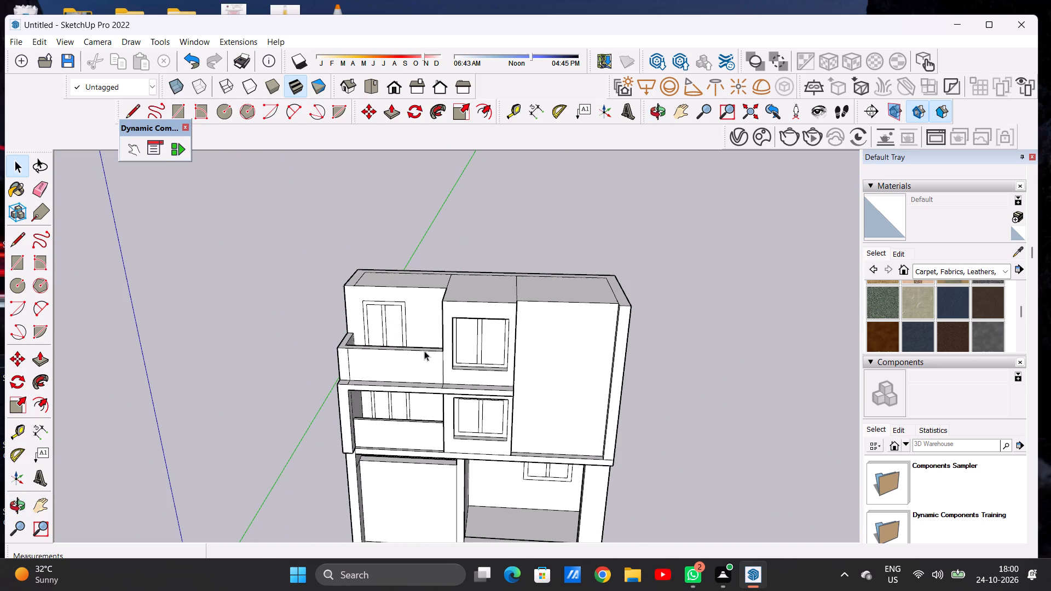
scroll(423, 347, "down", 6)
middle_click_drag(387, 351, 526, 352)
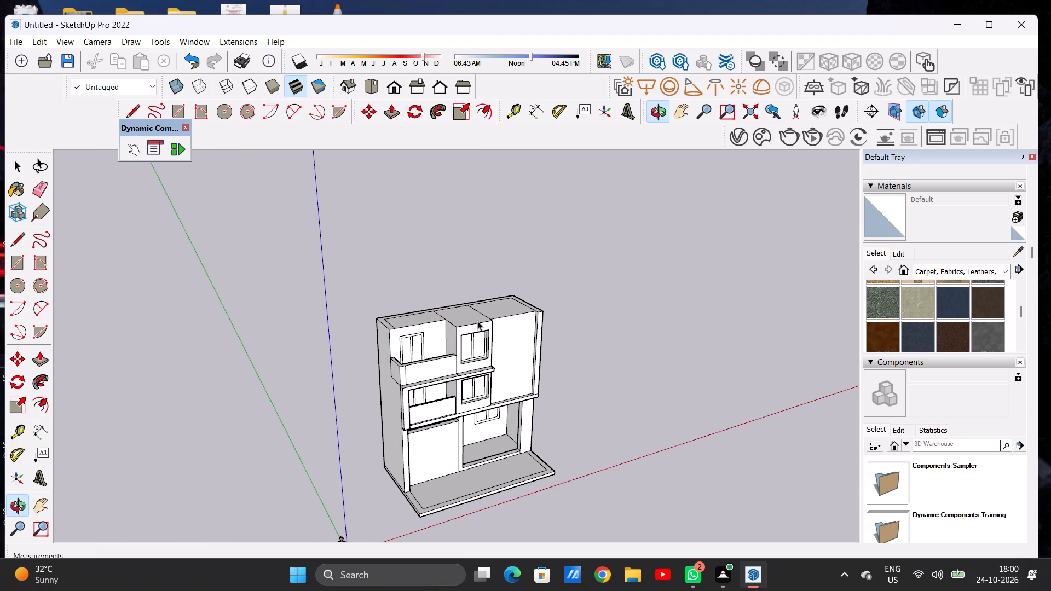
scroll(473, 320, "up", 5)
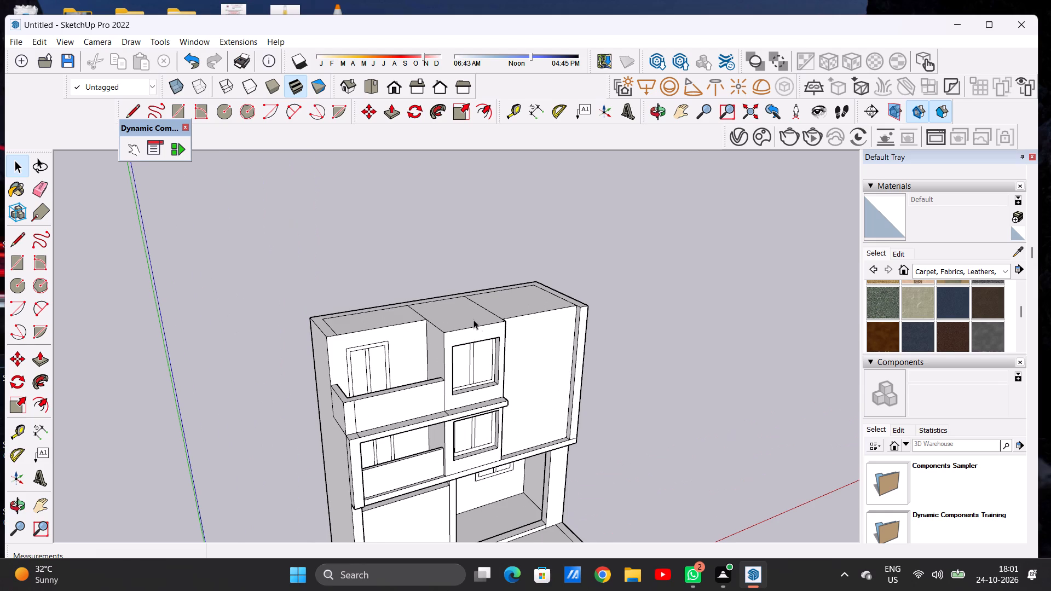
scroll(478, 326, "down", 2)
middle_click_drag(507, 347, 385, 383)
scroll(394, 329, "up", 6)
scroll(439, 341, "up", 1)
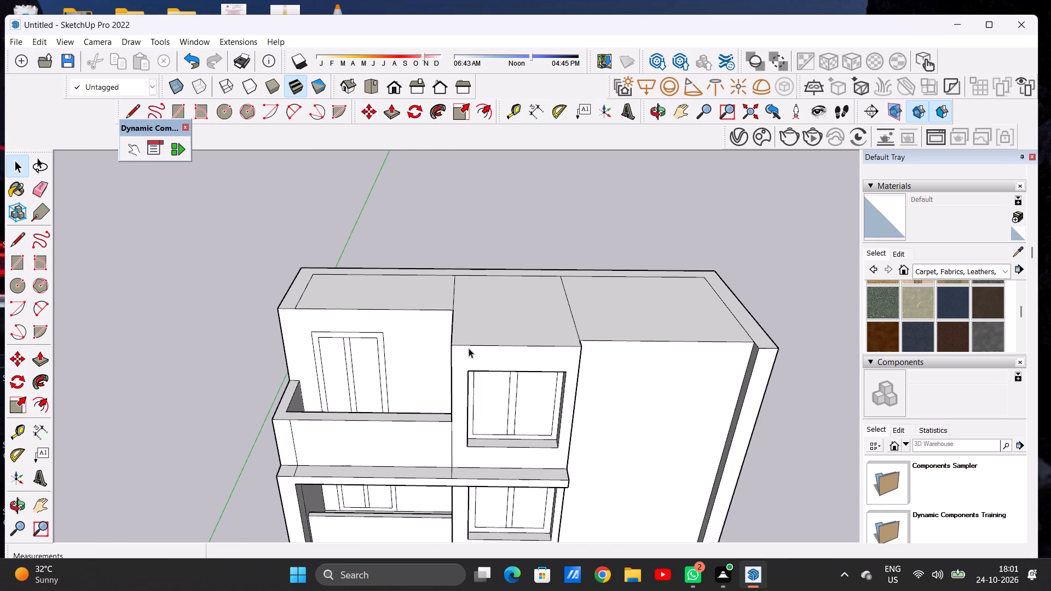
scroll(483, 358, "down", 4)
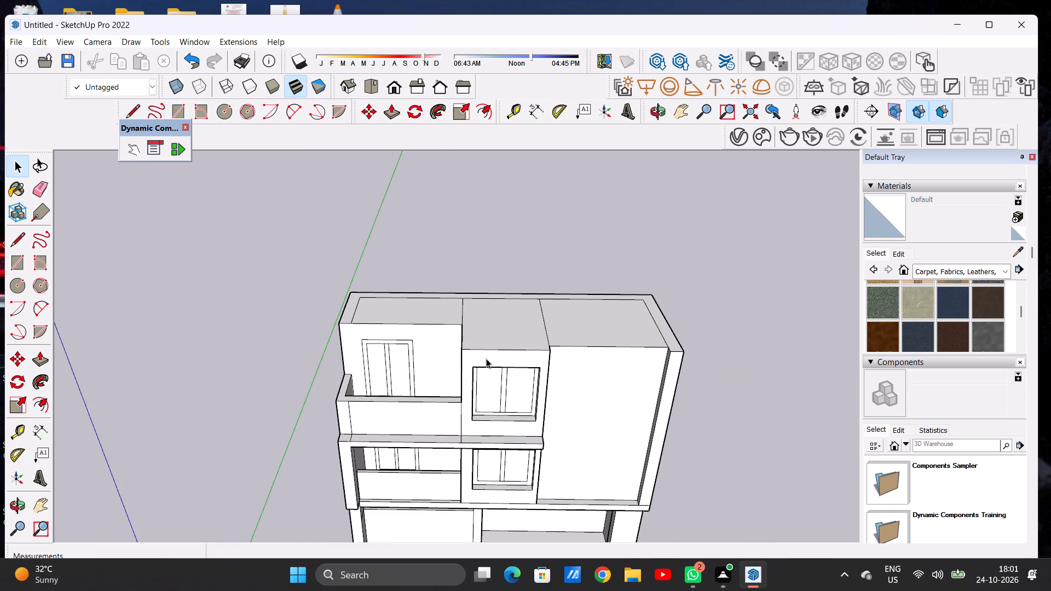
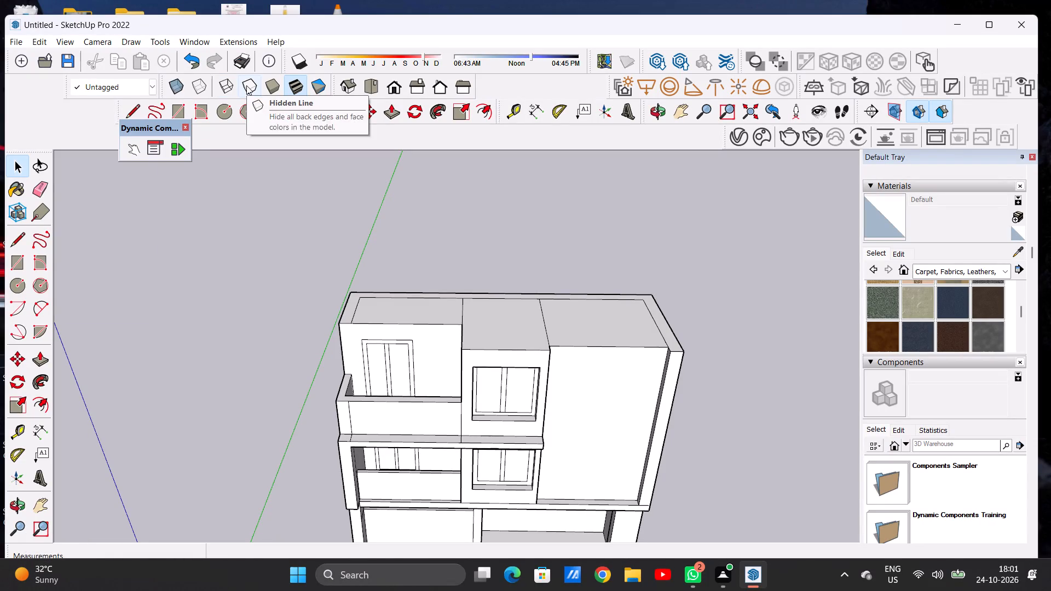
Examine the building's front facade and side from several angles and distances, including the blank full-height panel beside the windows.
scroll(469, 270, "down", 4)
scroll(521, 257, "down", 3)
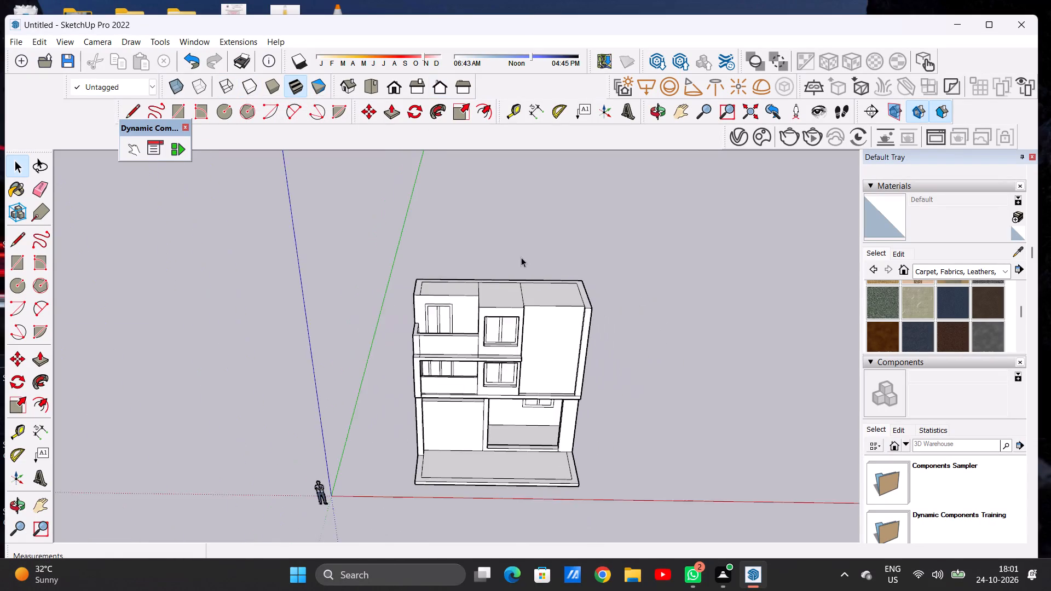
scroll(521, 257, "down", 3)
scroll(508, 268, "up", 1)
scroll(508, 269, "down", 11)
scroll(522, 318, "up", 7)
middle_click_drag(486, 354, 489, 289)
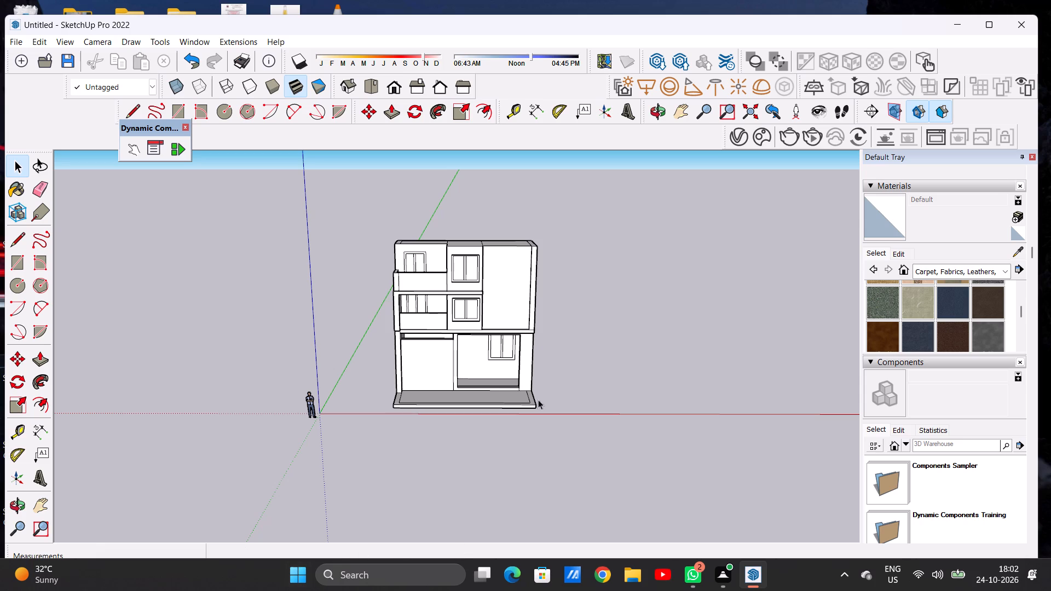
scroll(490, 416, "down", 6)
scroll(496, 329, "up", 7)
middle_click_drag(516, 350, 251, 322)
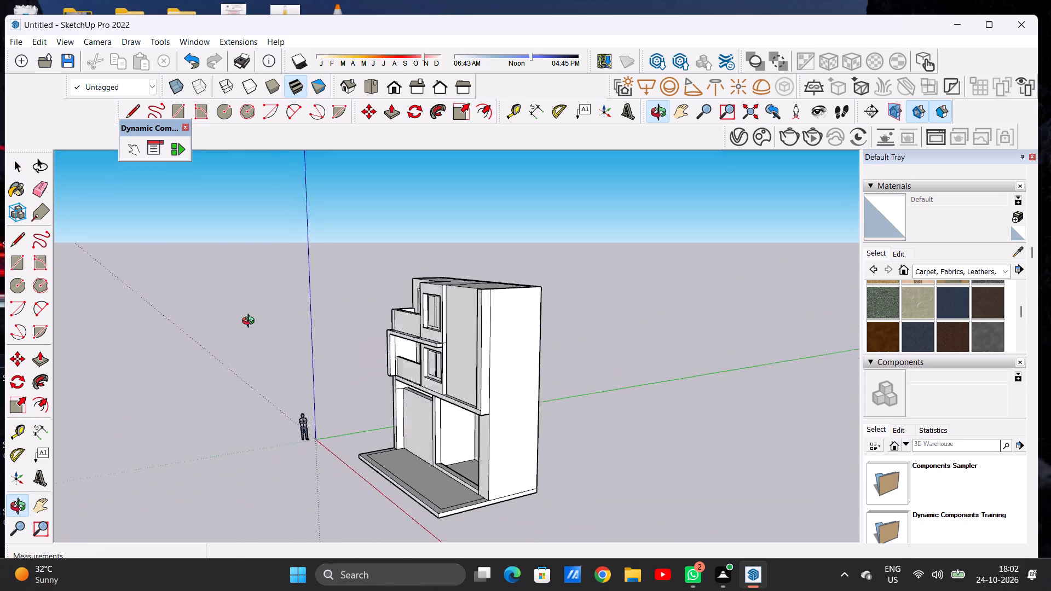
middle_click_drag(251, 322, 697, 343)
middle_click_drag(709, 343, 528, 333)
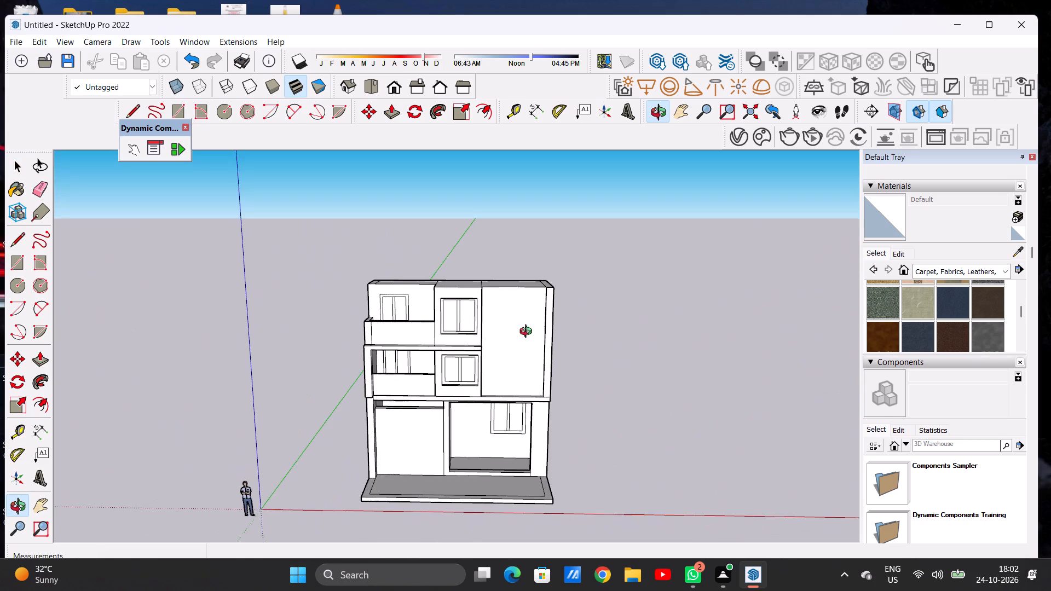
middle_click_drag(528, 333, 528, 317)
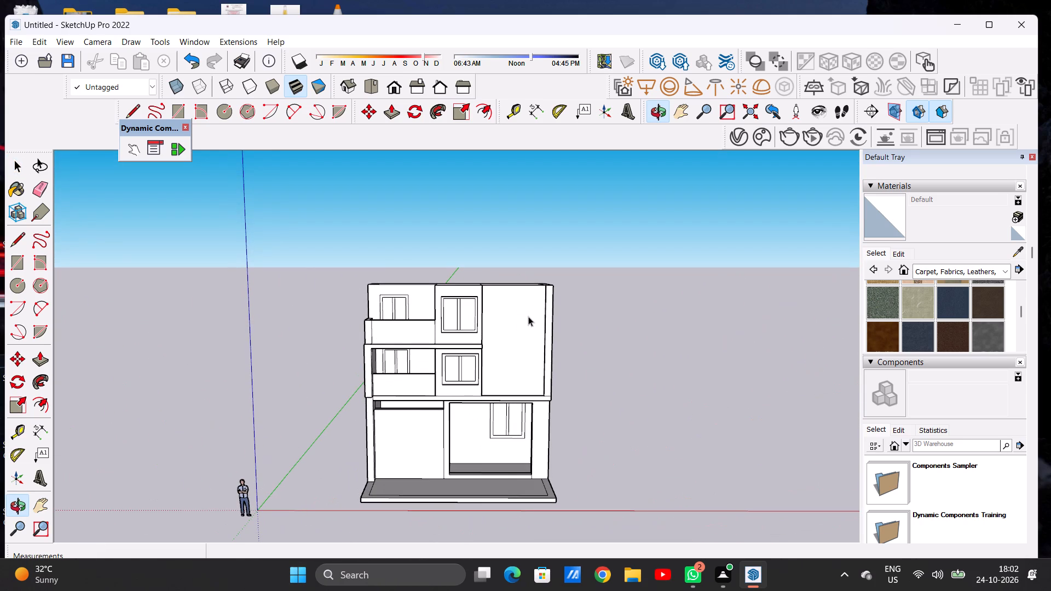
scroll(492, 315, "down", 3)
scroll(525, 318, "up", 3)
scroll(510, 296, "down", 3)
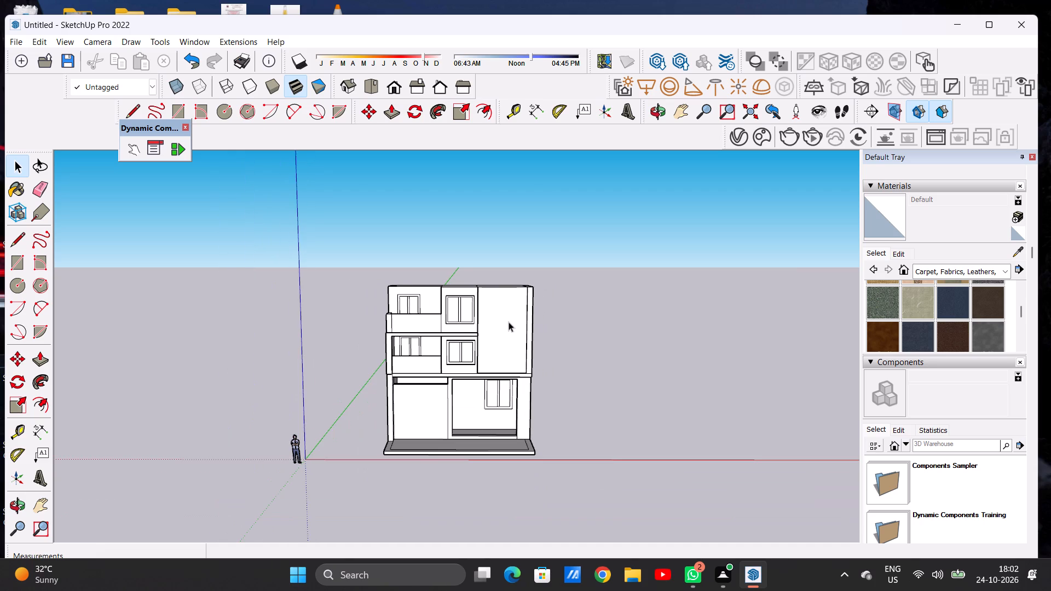
scroll(509, 322, "up", 6)
middle_click_drag(405, 373, 291, 397)
middle_click_drag(265, 399, 233, 401)
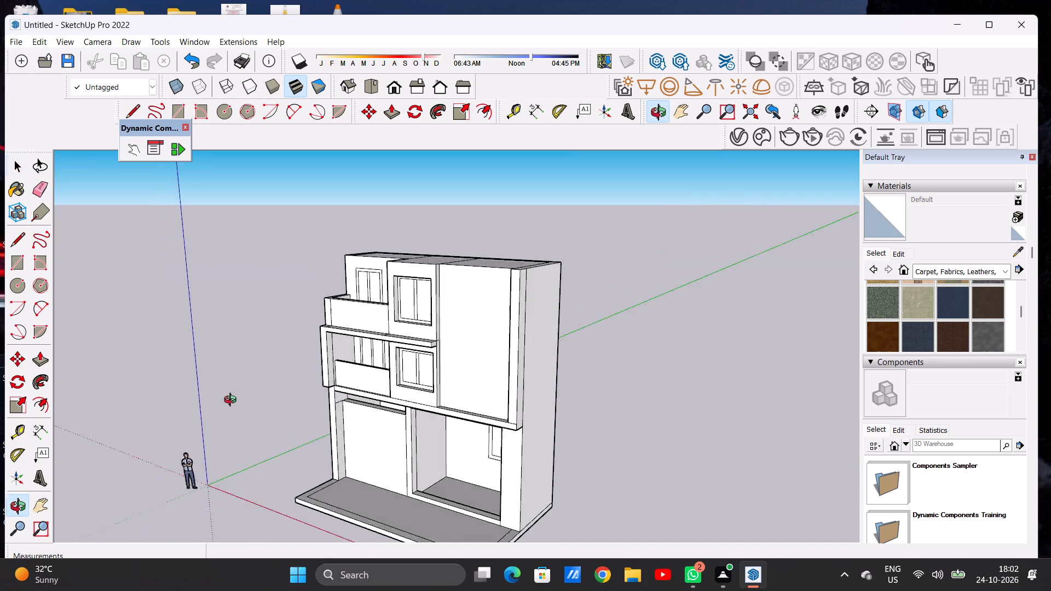
middle_click_drag(233, 401, 363, 412)
scroll(401, 391, "down", 2)
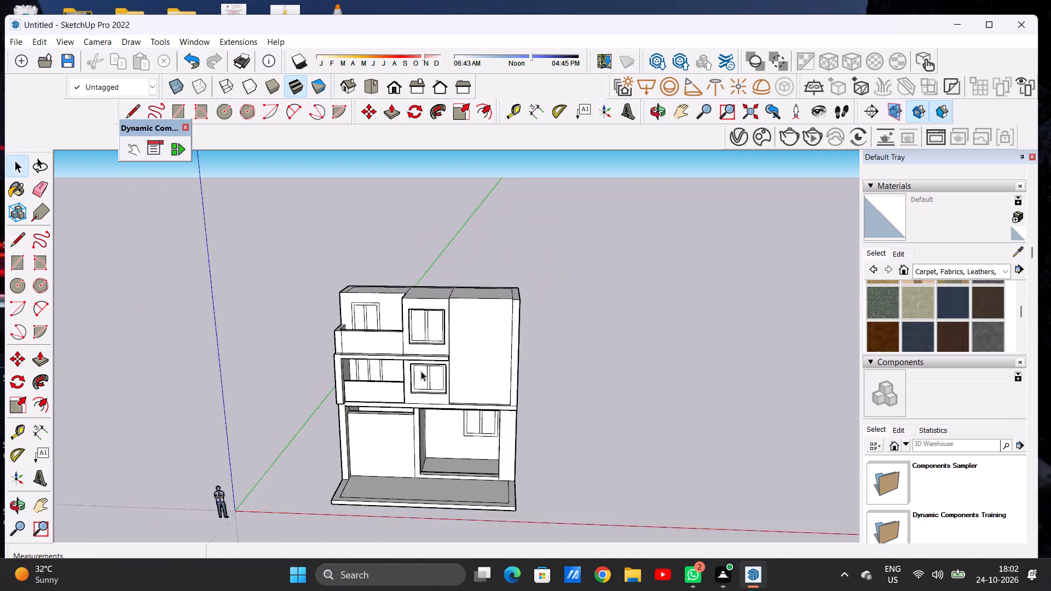
scroll(421, 371, "down", 2)
scroll(473, 334, "up", 6)
Draw a vertical line about 19' 2 3/8" long on the recessed blank facade panel, marking off a narrow full-height strip beside the window bay.
key("l")
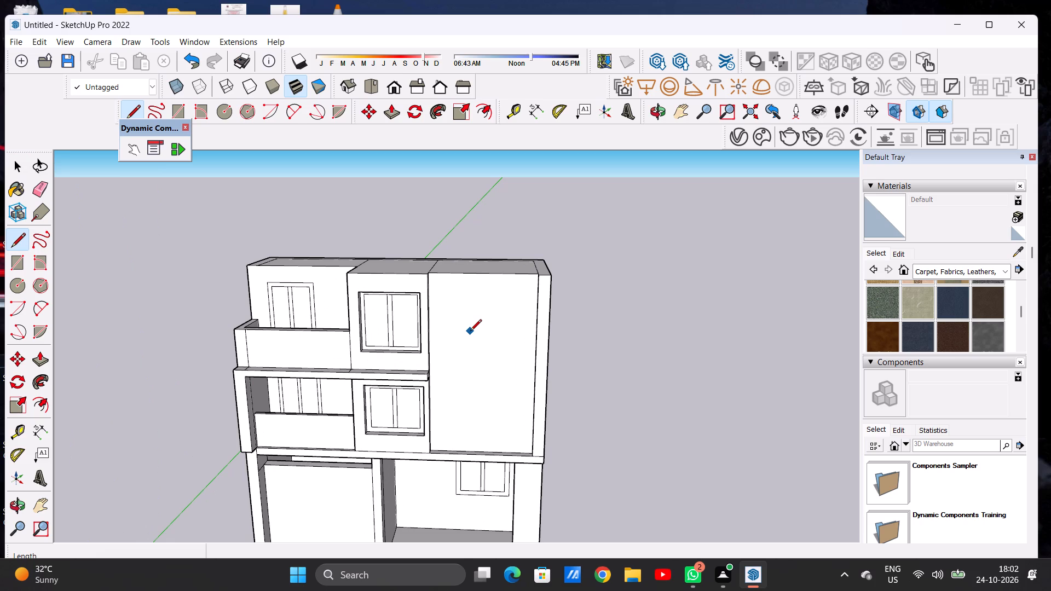
middle_click_drag(424, 397, 443, 436)
scroll(446, 435, "up", 6)
scroll(447, 435, "down", 1)
scroll(447, 435, "up", 1)
scroll(449, 436, "down", 1)
scroll(449, 436, "up", 5)
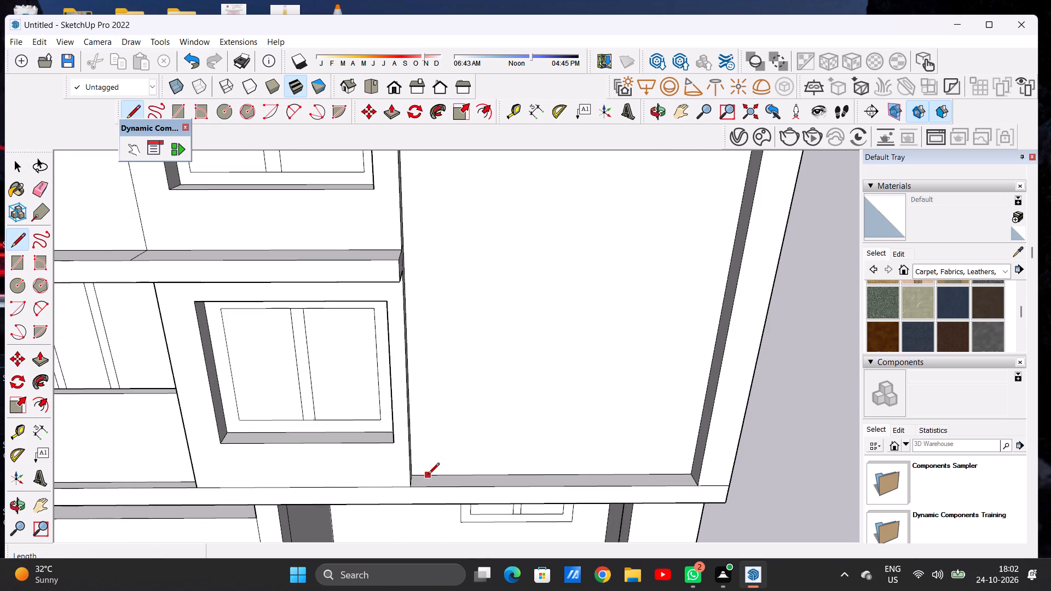
left_click(428, 475)
scroll(411, 397, "down", 10)
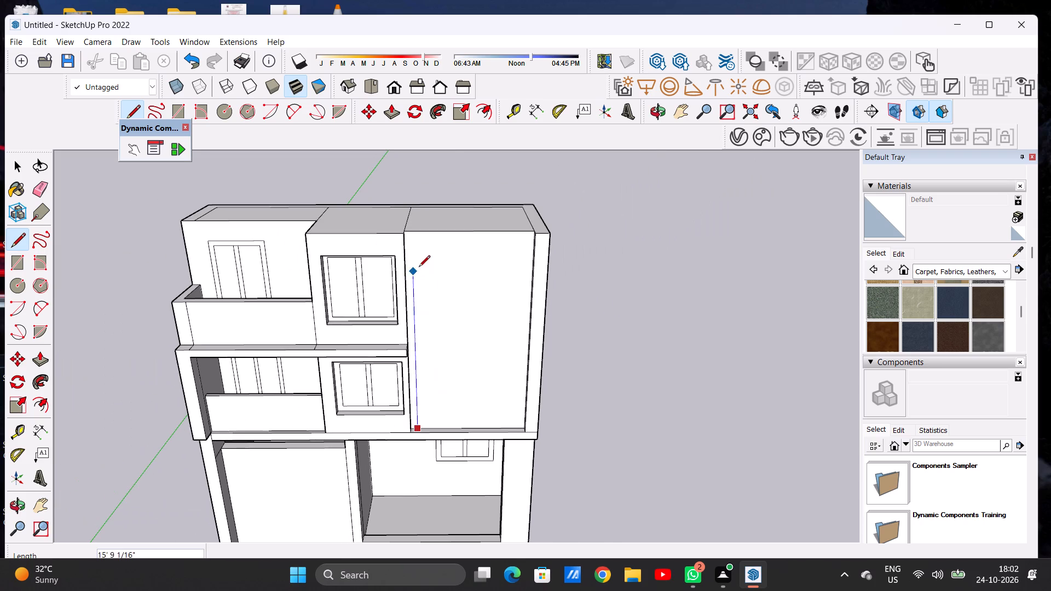
scroll(420, 248, "up", 4)
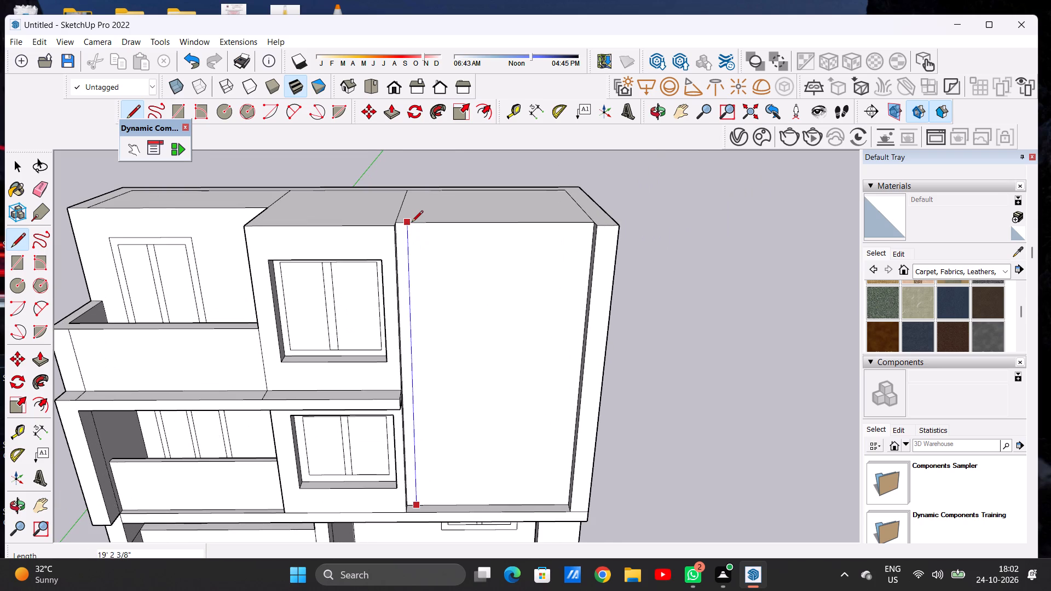
left_click(412, 223)
key("space")
Copy the narrow strip face twice across the blank panel, at spacings of about 8 3/4" and 9 1/16", leaving thin gaps between strips.
scroll(409, 225, "down", 7)
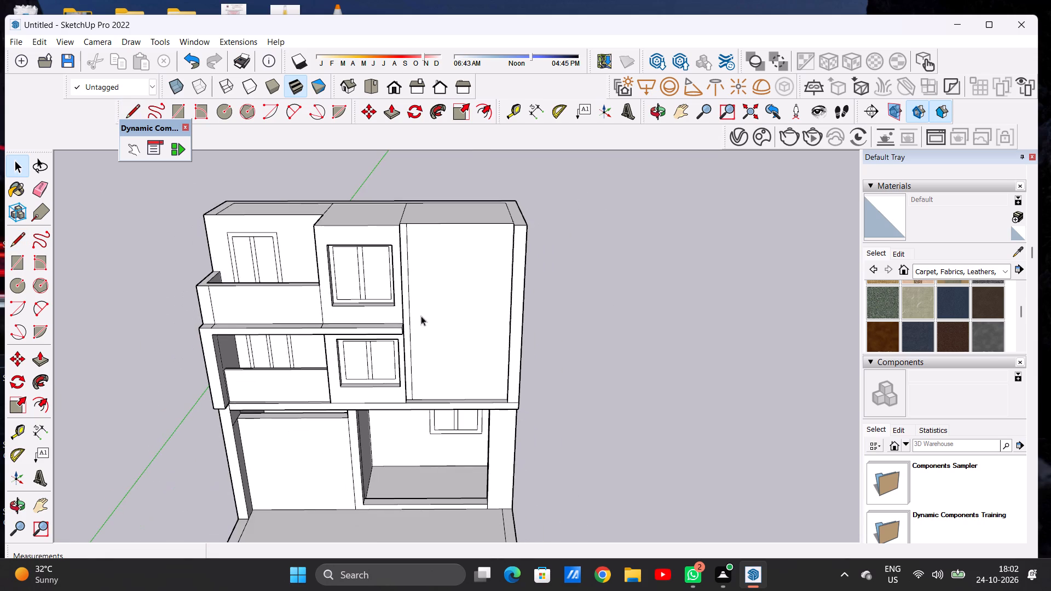
scroll(419, 398, "up", 9)
double_click(401, 380)
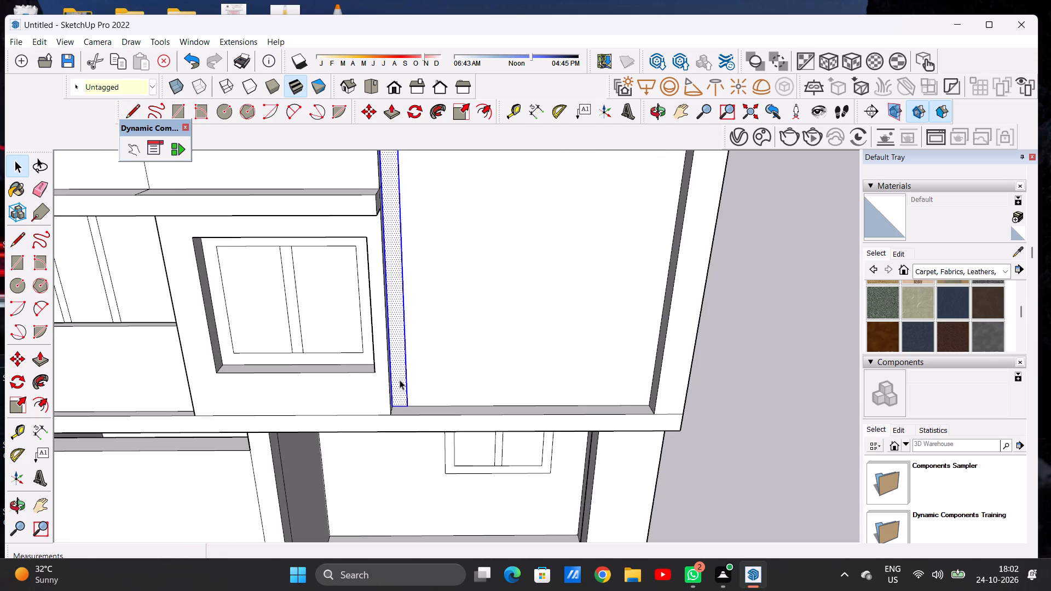
key("m")
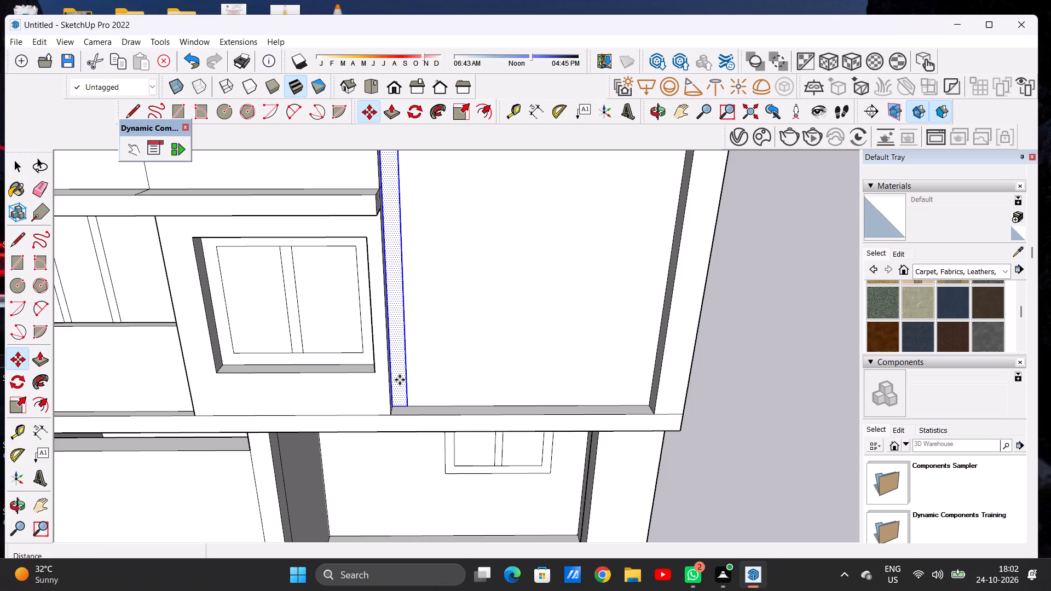
scroll(408, 410, "up", 9)
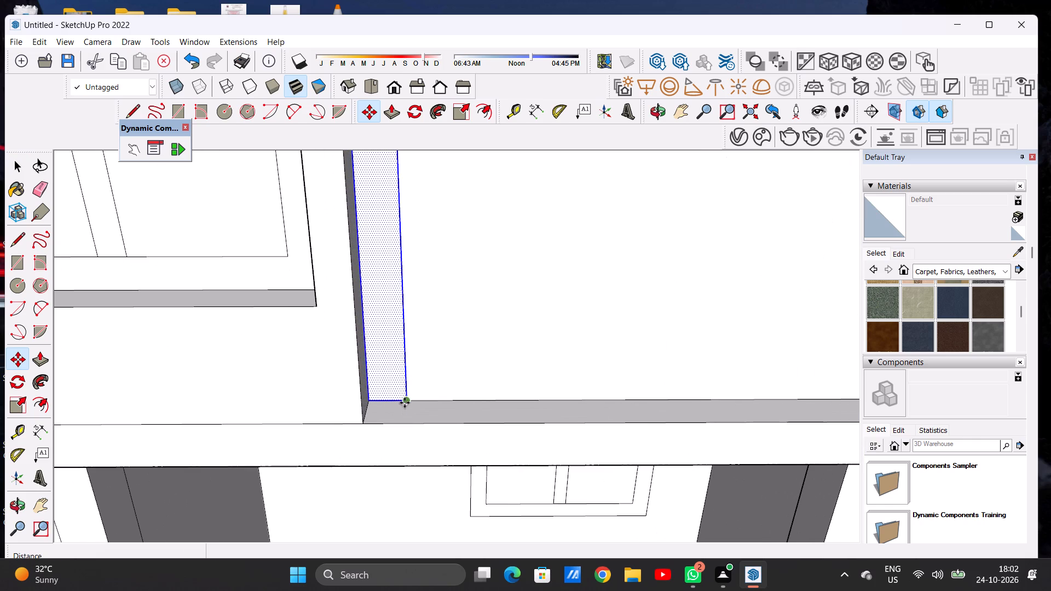
left_click(408, 402)
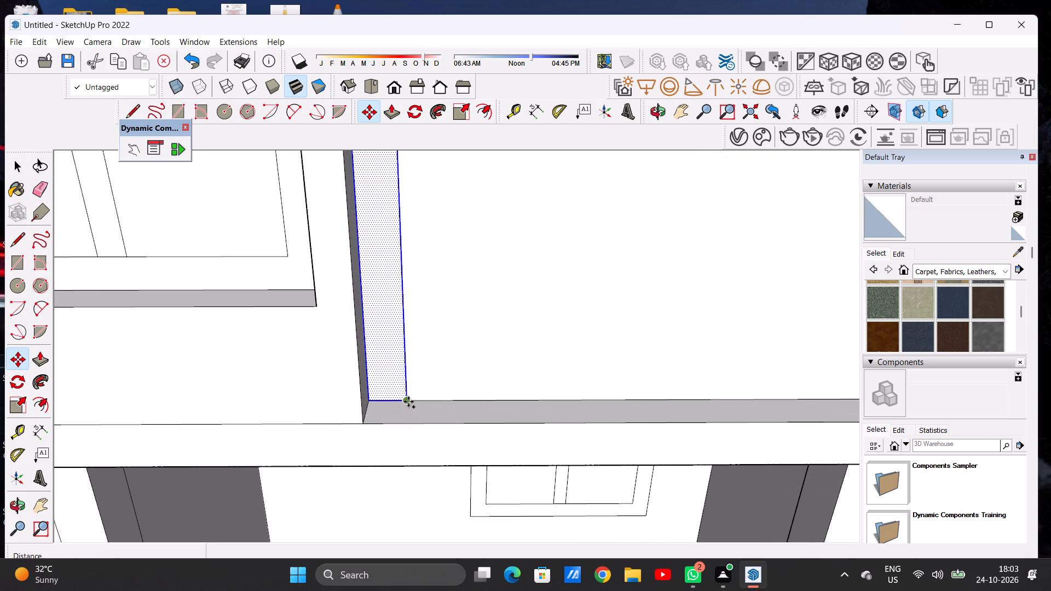
left_click(450, 395)
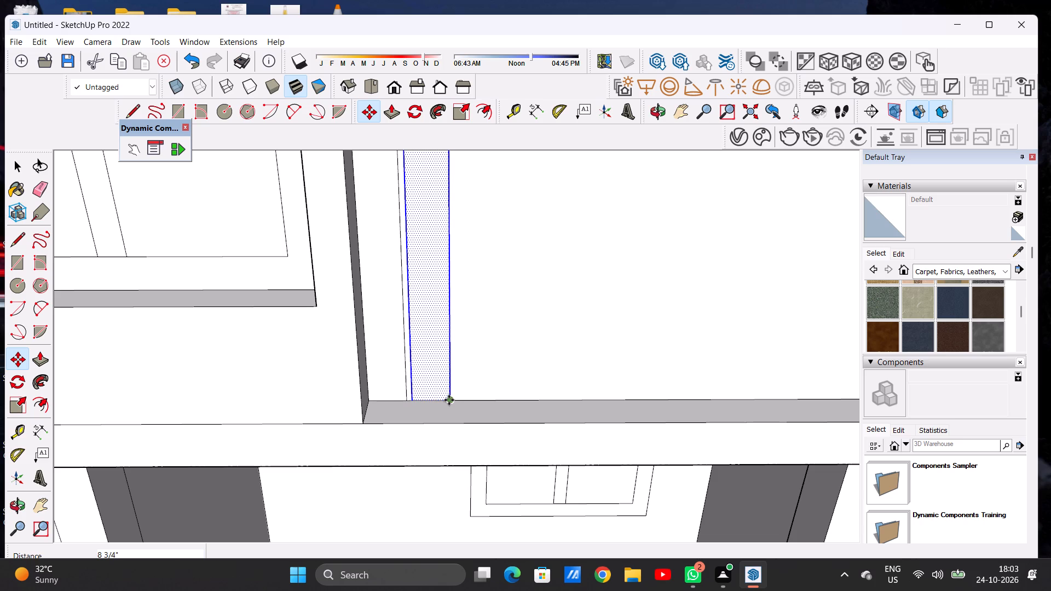
left_click(449, 400)
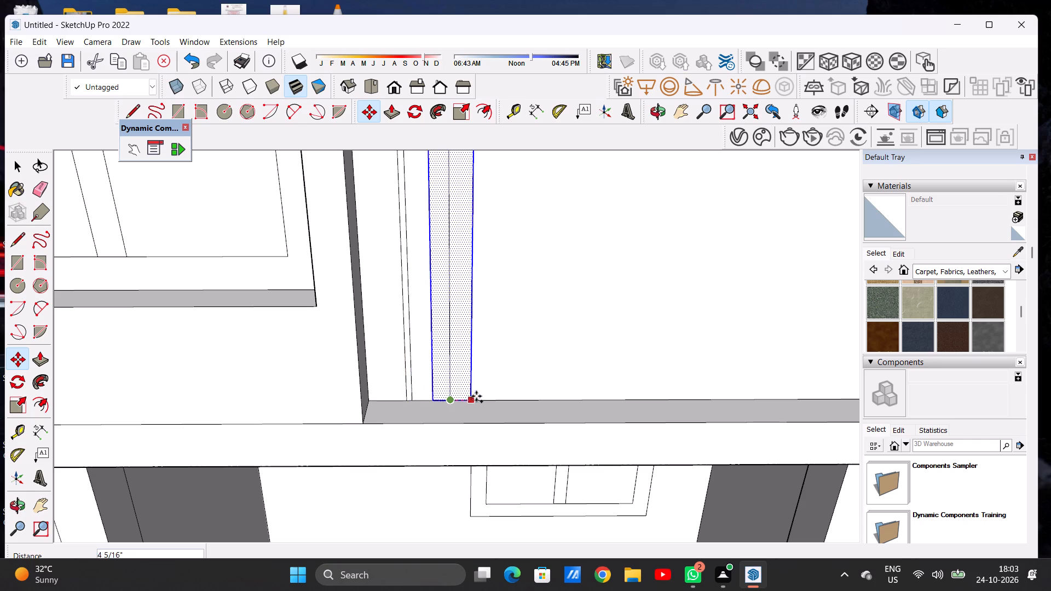
left_click(495, 404)
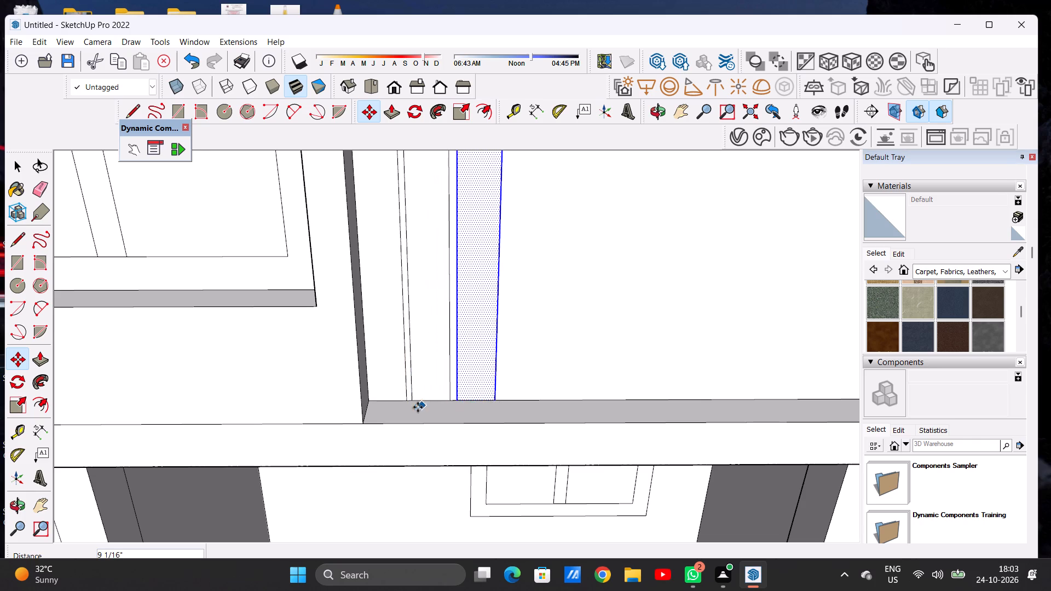
Copy the strip three more times along the panel's bottom edge, about 8 5/8" apart, leaving a thin gap each time.
scroll(417, 407, "down", 10)
scroll(449, 404, "up", 3)
scroll(449, 404, "down", 1)
scroll(449, 404, "up", 10)
scroll(448, 407, "down", 1)
scroll(448, 407, "up", 3)
scroll(448, 407, "down", 1)
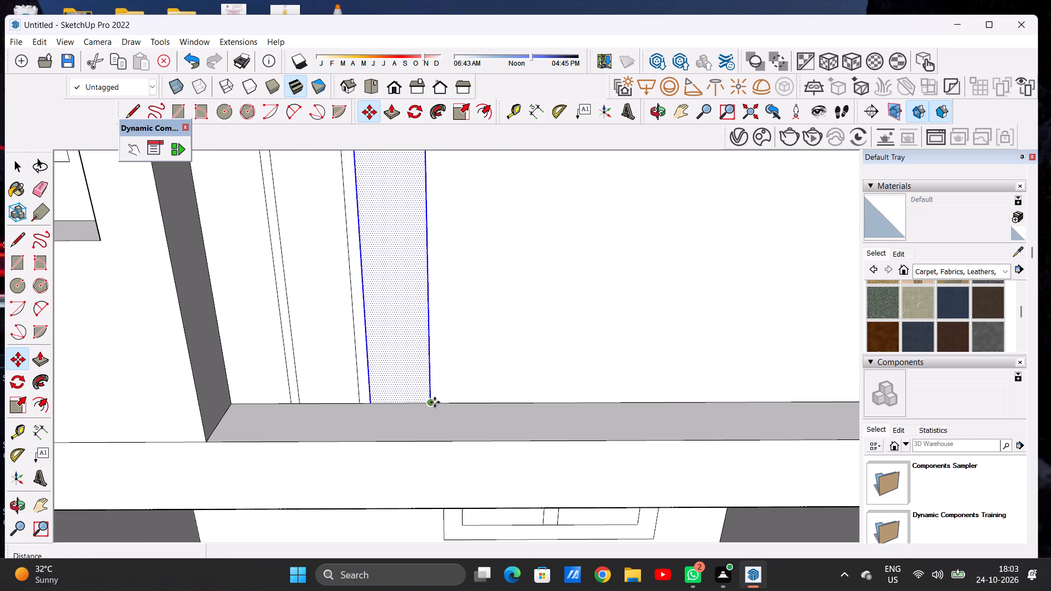
left_click(435, 402)
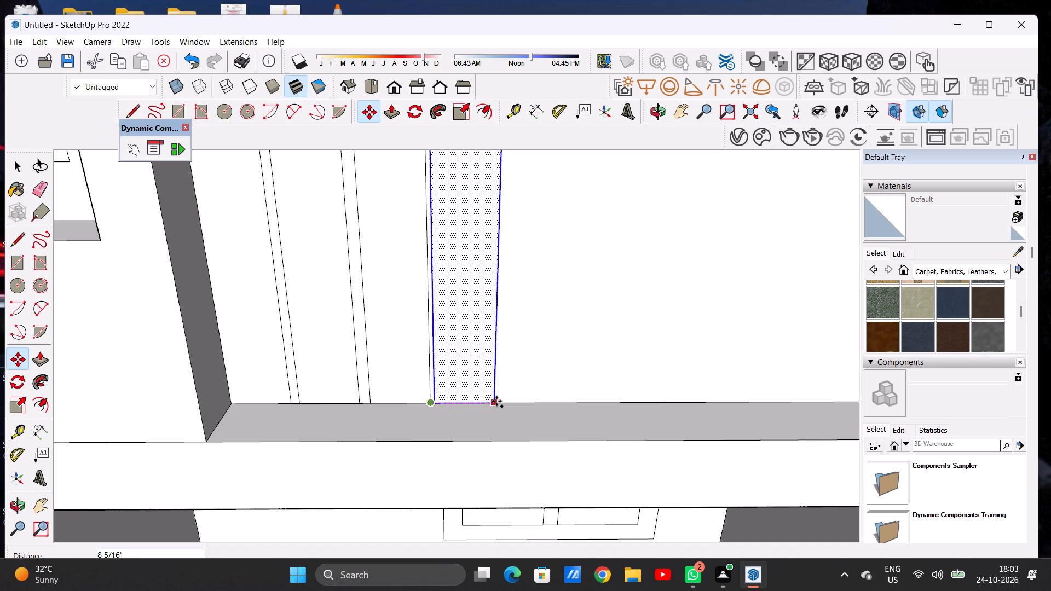
left_click(498, 401)
left_click(498, 401)
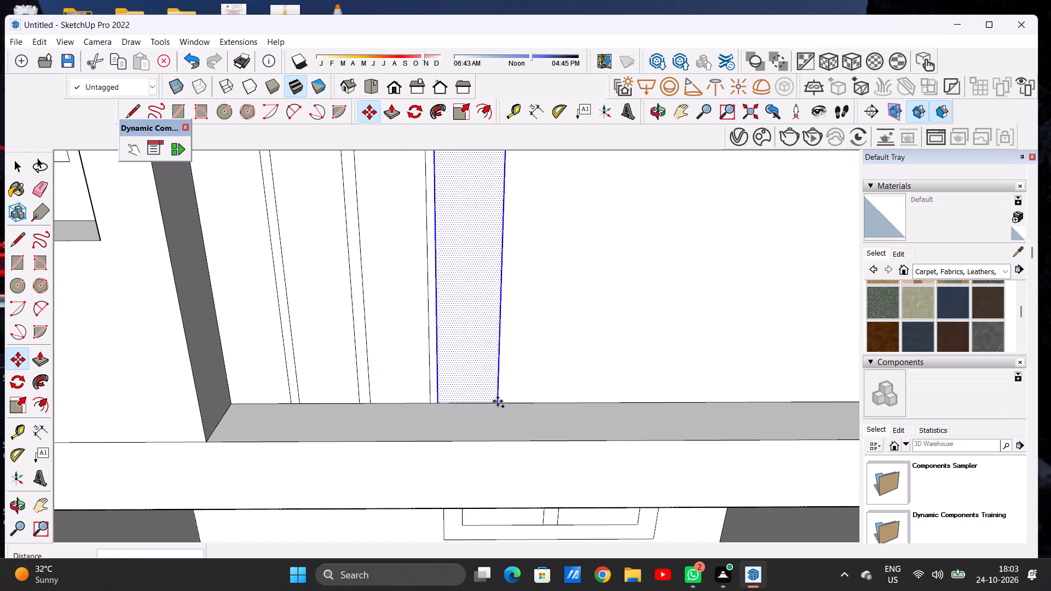
left_click(565, 401)
left_click(565, 401)
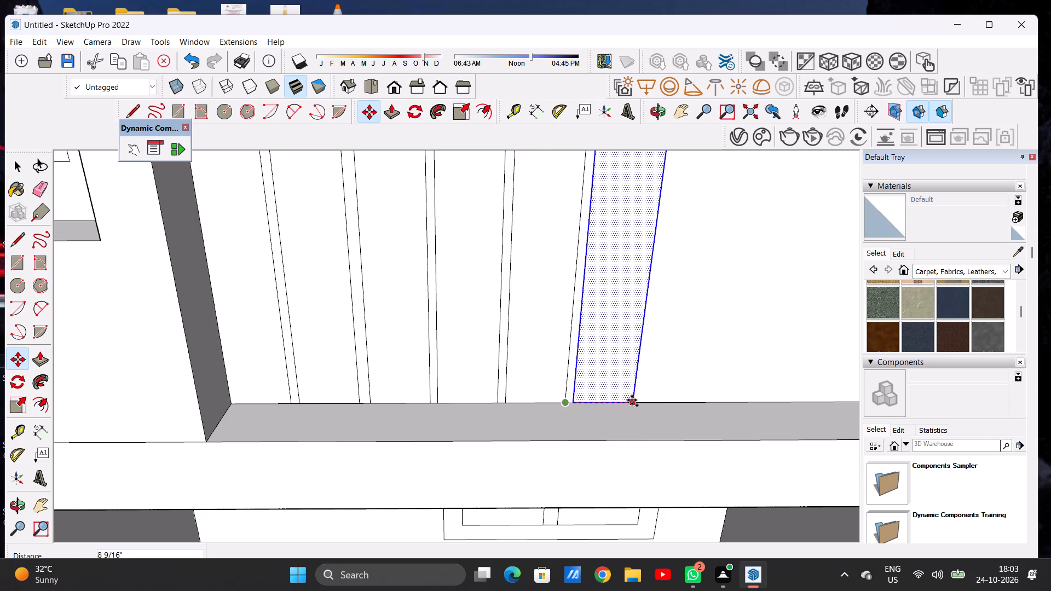
left_click(631, 400)
Copy the latest strip twice more across the panel, at spacings of about 8 9/16" and 8 11/16".
scroll(374, 406, "down", 9)
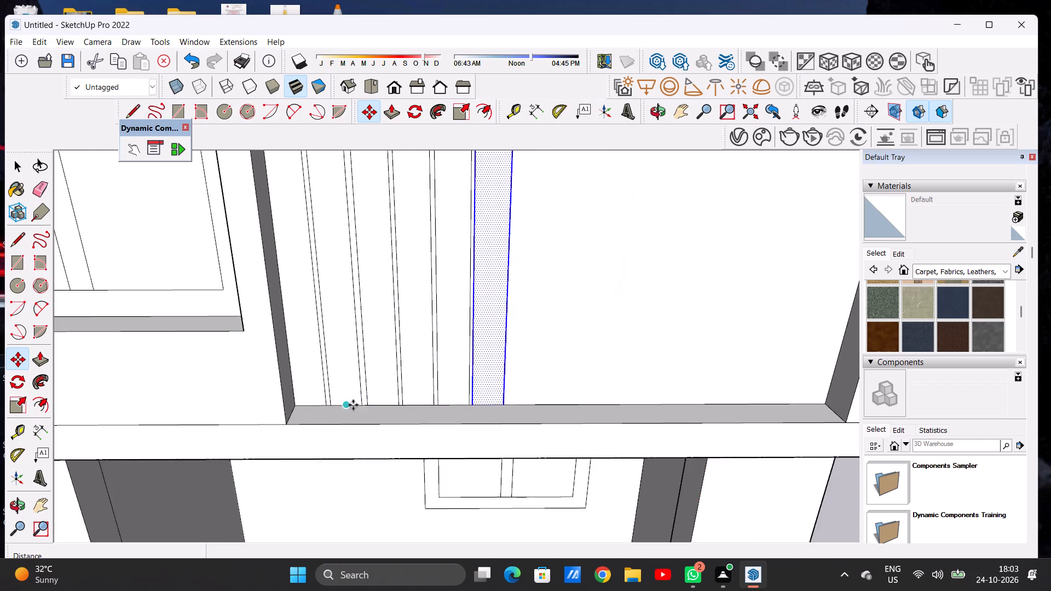
scroll(353, 405, "down", 2)
scroll(469, 382, "up", 11)
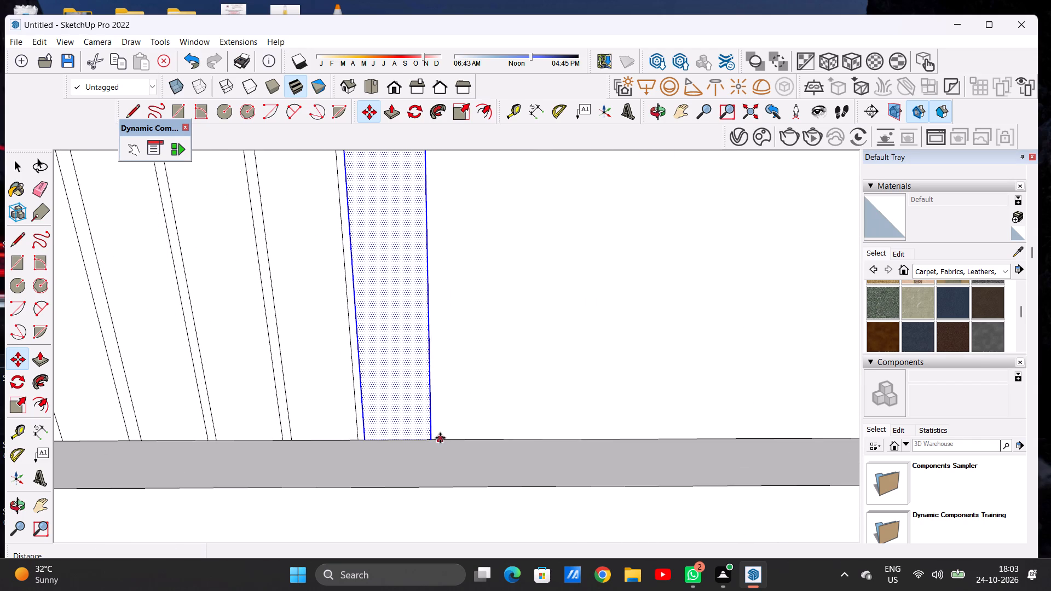
left_click(436, 441)
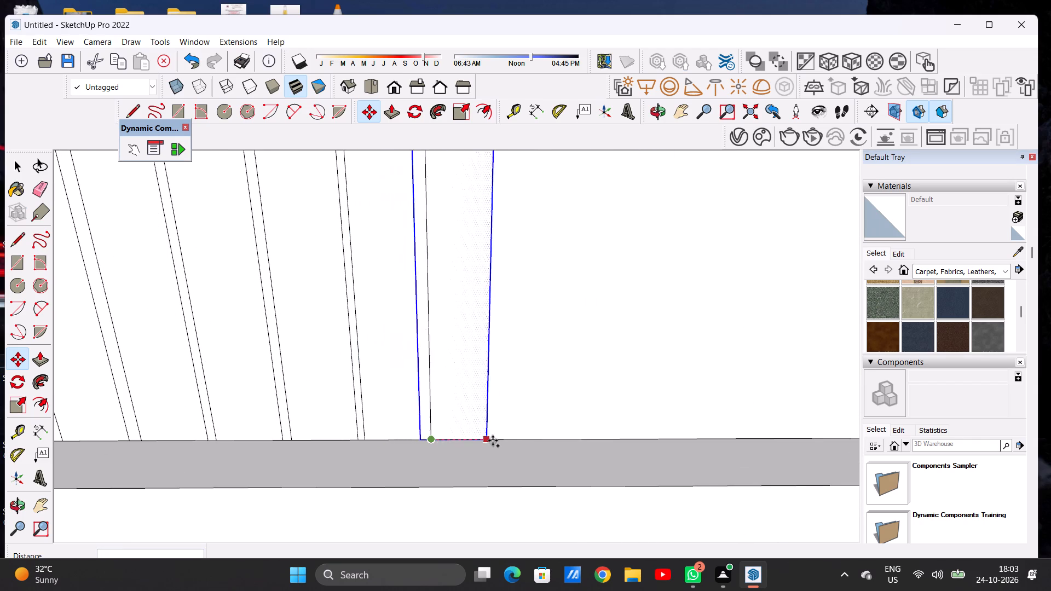
left_click(505, 438)
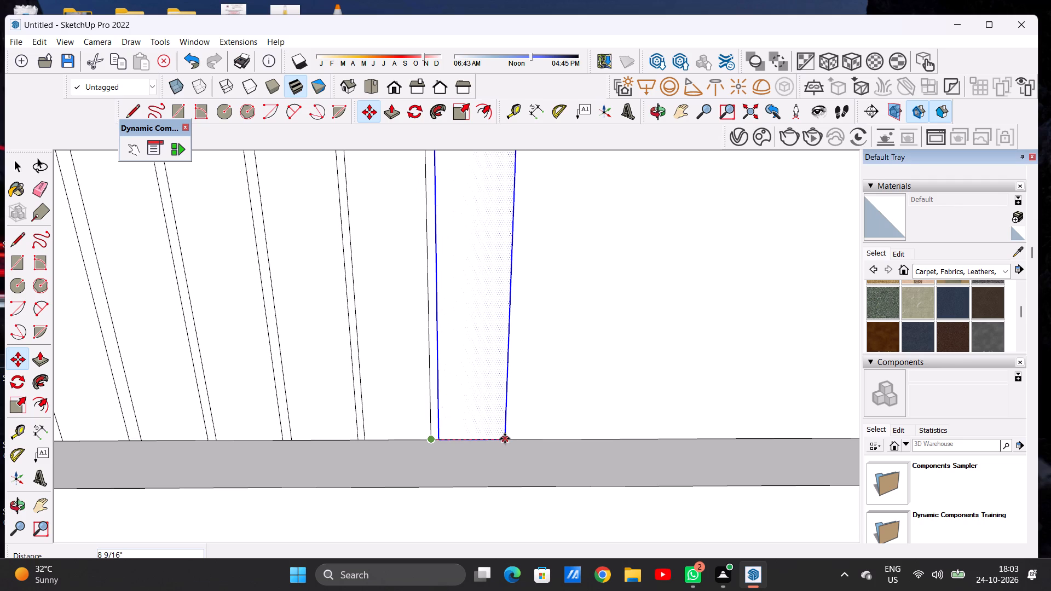
left_click(505, 438)
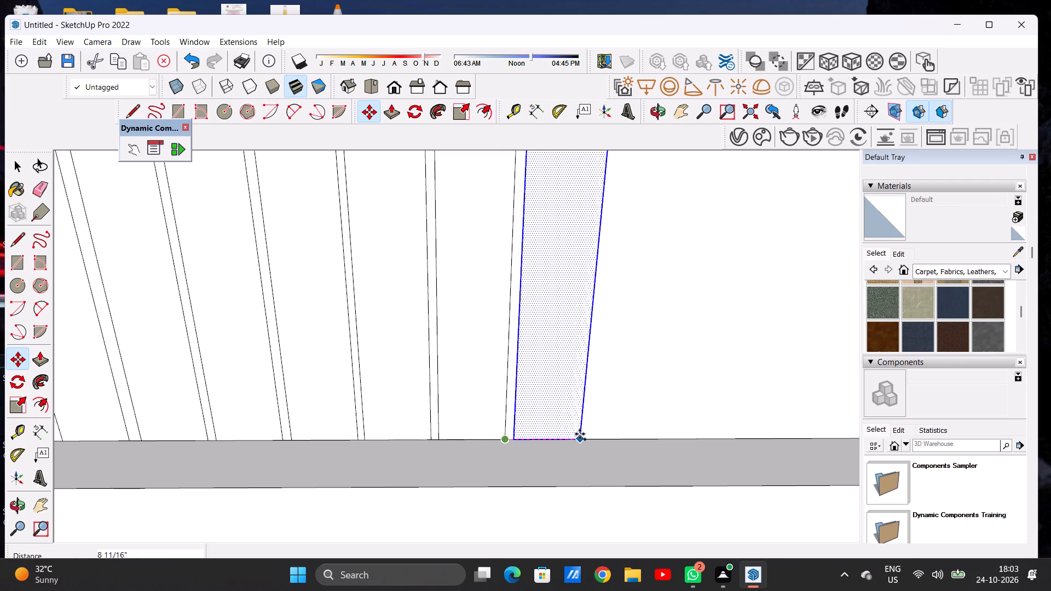
left_click(580, 434)
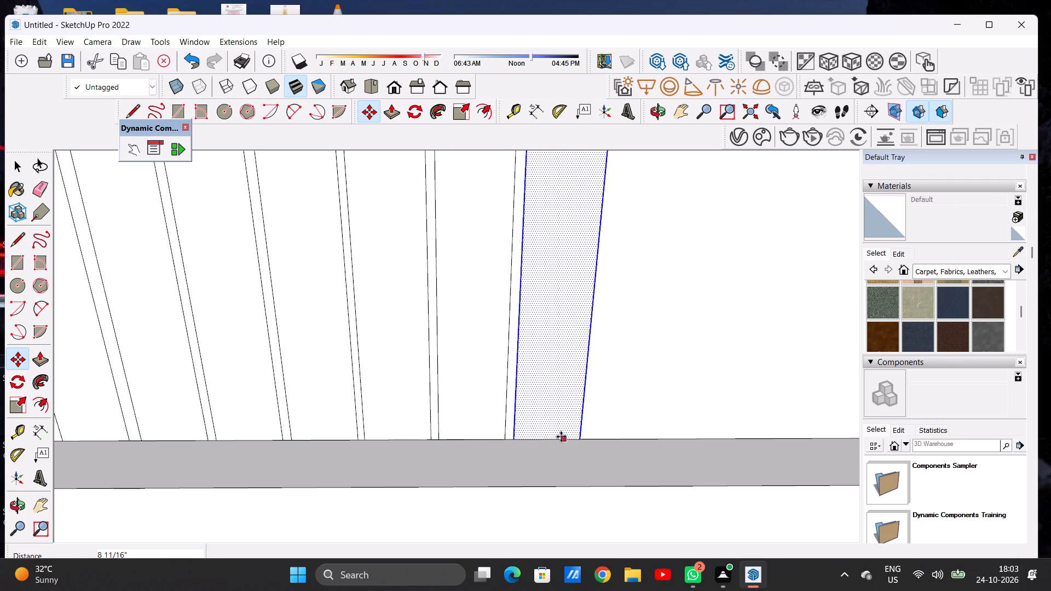
Copy the latest strip four more times along the panel's bottom edge, at spacings of about 8 7/16", 8 13/16", 8 13/16" and 8 1/2".
scroll(322, 448, "down", 12)
scroll(388, 440, "up", 8)
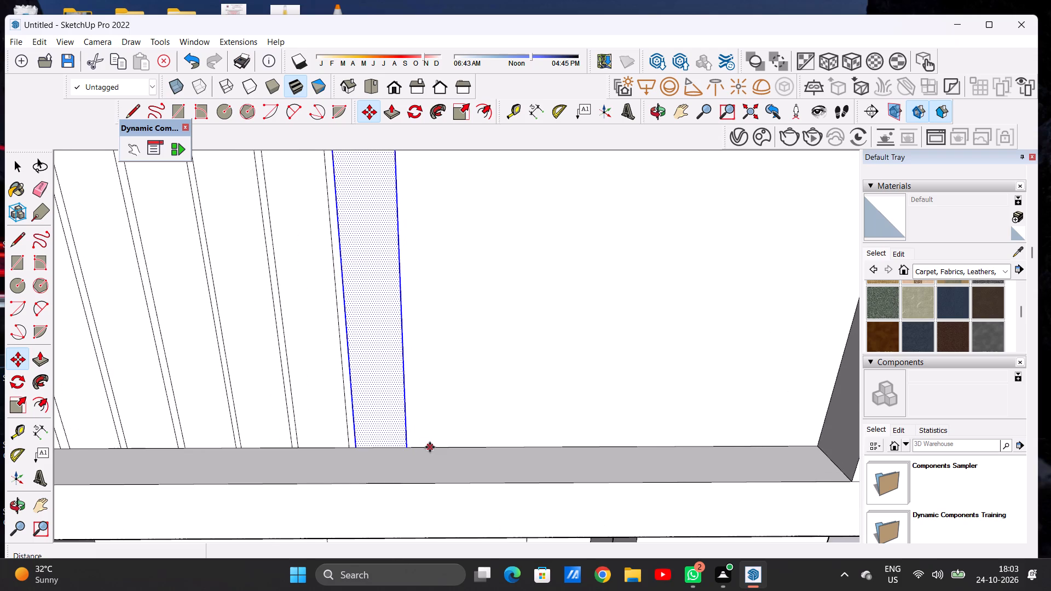
left_click(408, 449)
left_click(464, 451)
left_click(464, 450)
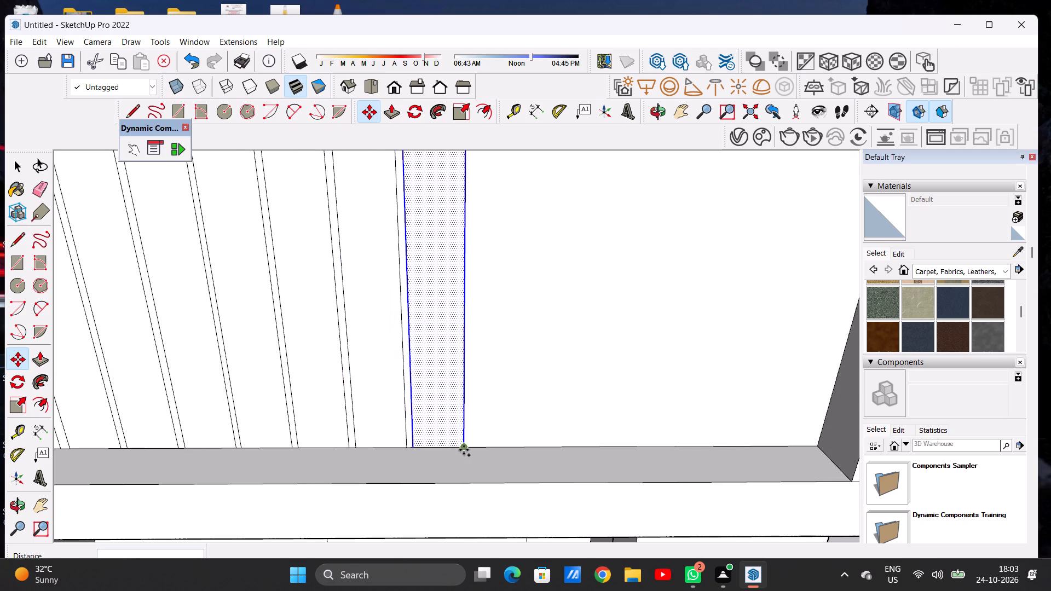
left_click(522, 448)
left_click(522, 448)
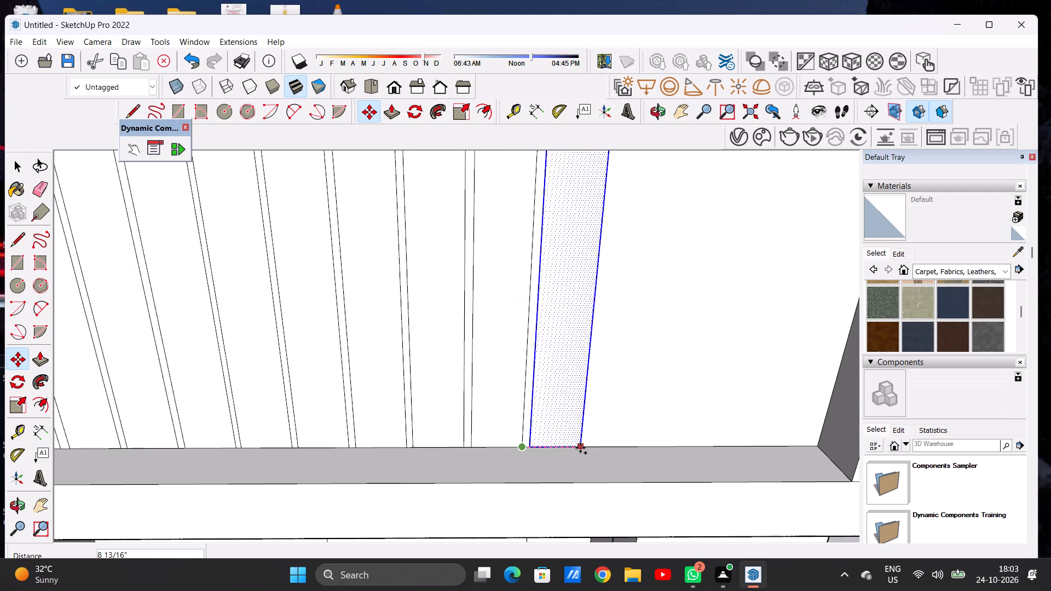
left_click(579, 448)
scroll(341, 448, "down", 6)
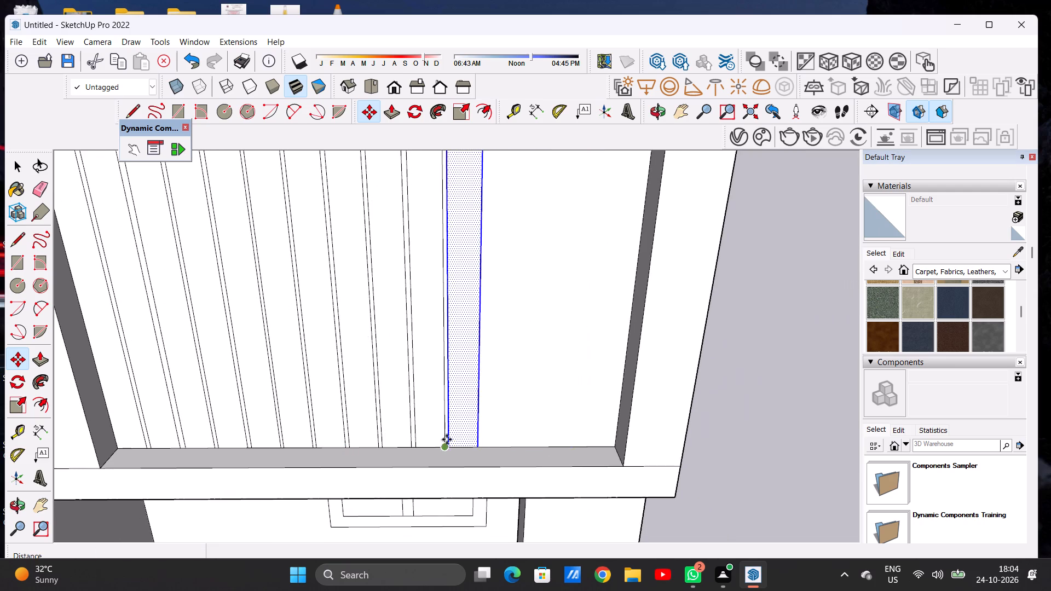
scroll(485, 435, "up", 12)
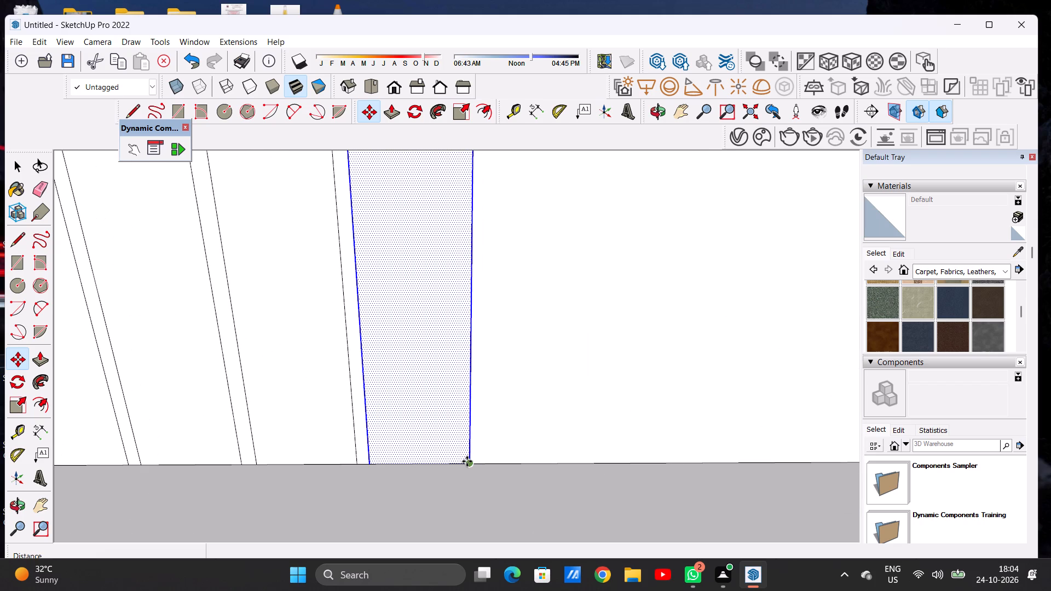
left_click(467, 461)
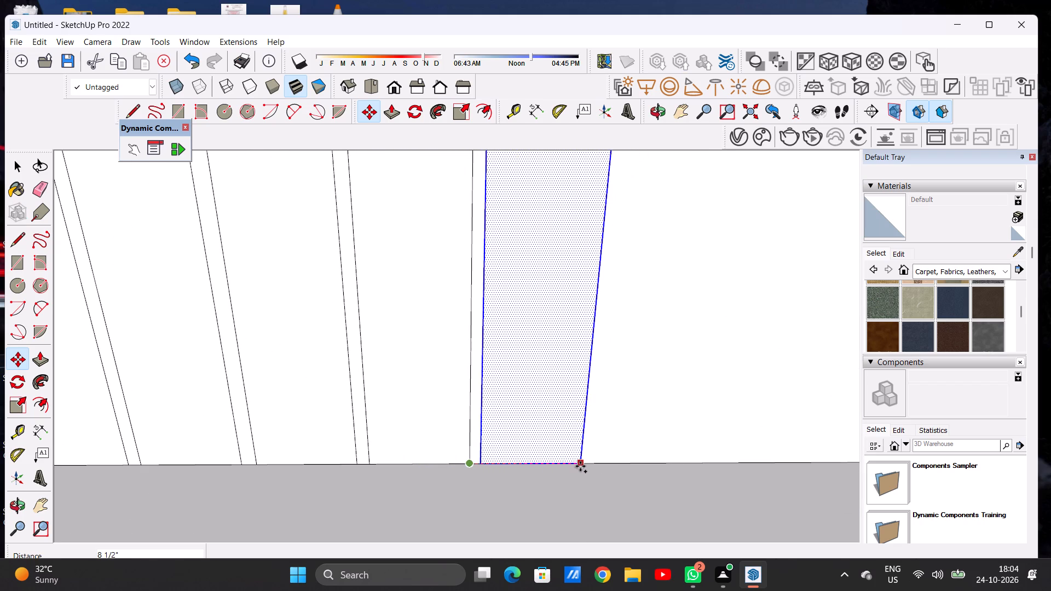
left_click(580, 466)
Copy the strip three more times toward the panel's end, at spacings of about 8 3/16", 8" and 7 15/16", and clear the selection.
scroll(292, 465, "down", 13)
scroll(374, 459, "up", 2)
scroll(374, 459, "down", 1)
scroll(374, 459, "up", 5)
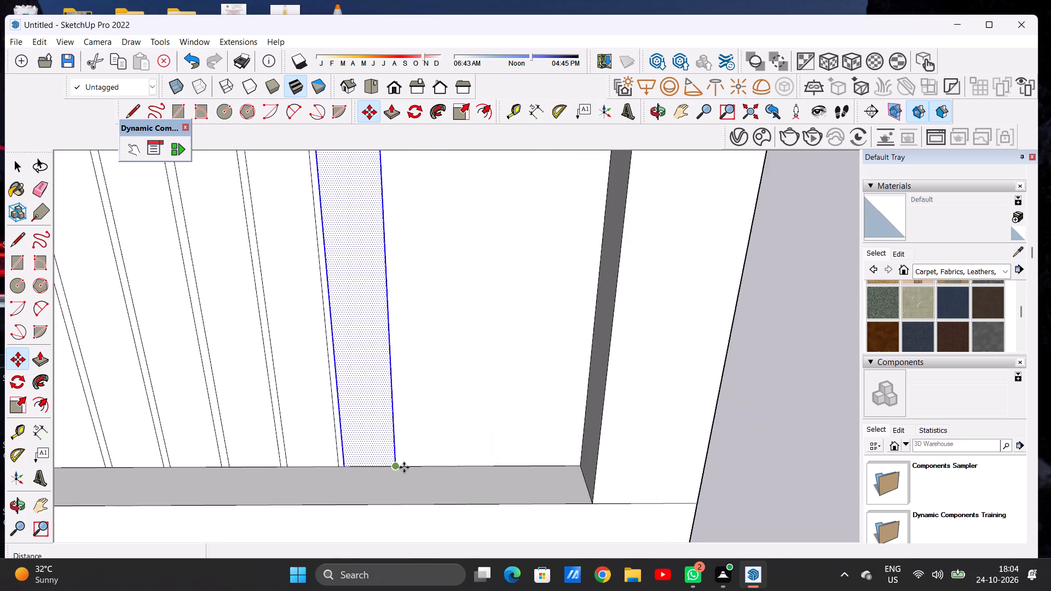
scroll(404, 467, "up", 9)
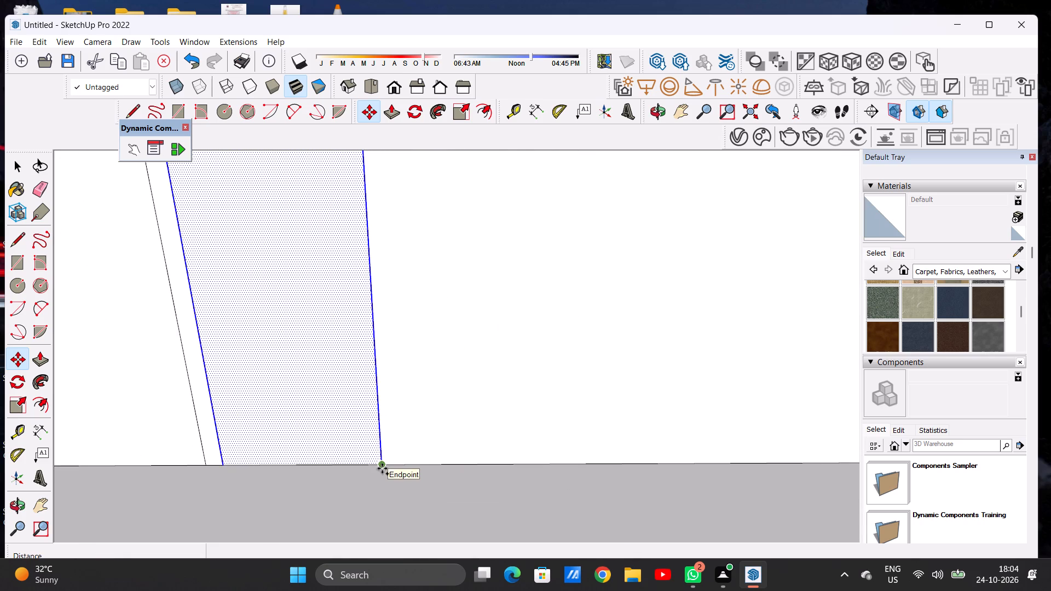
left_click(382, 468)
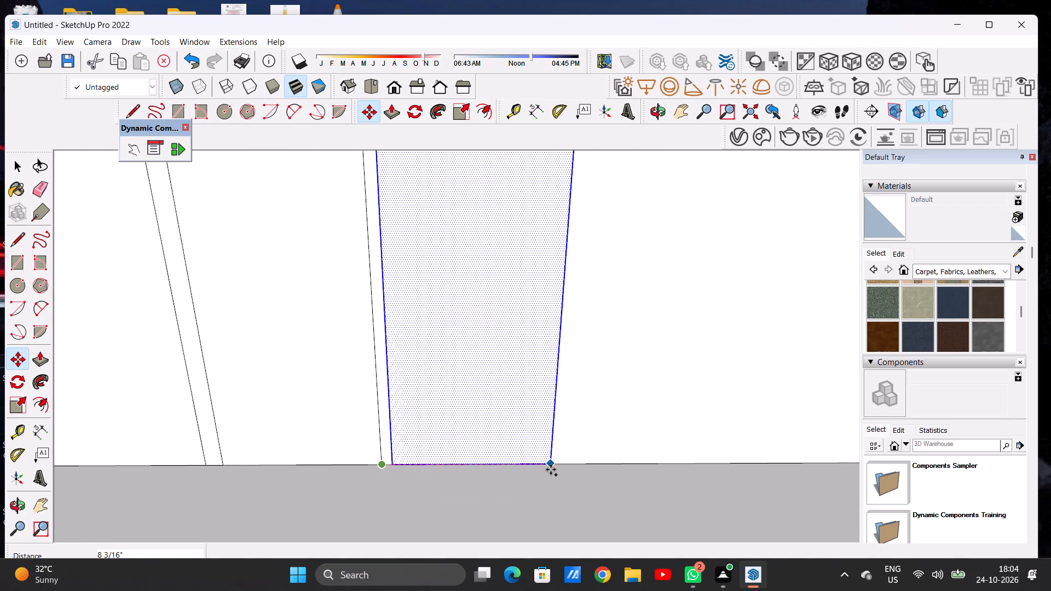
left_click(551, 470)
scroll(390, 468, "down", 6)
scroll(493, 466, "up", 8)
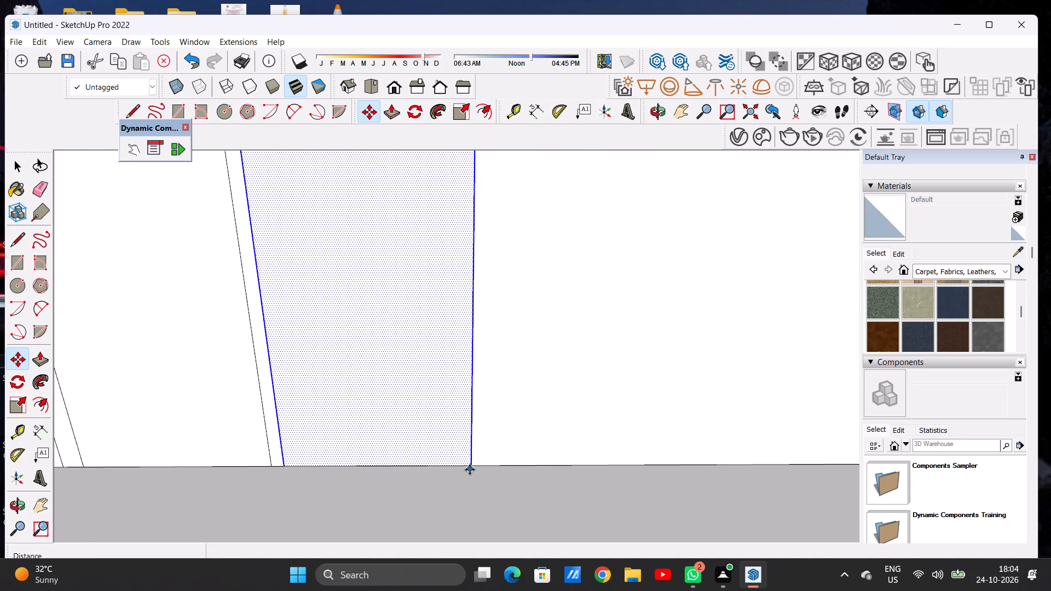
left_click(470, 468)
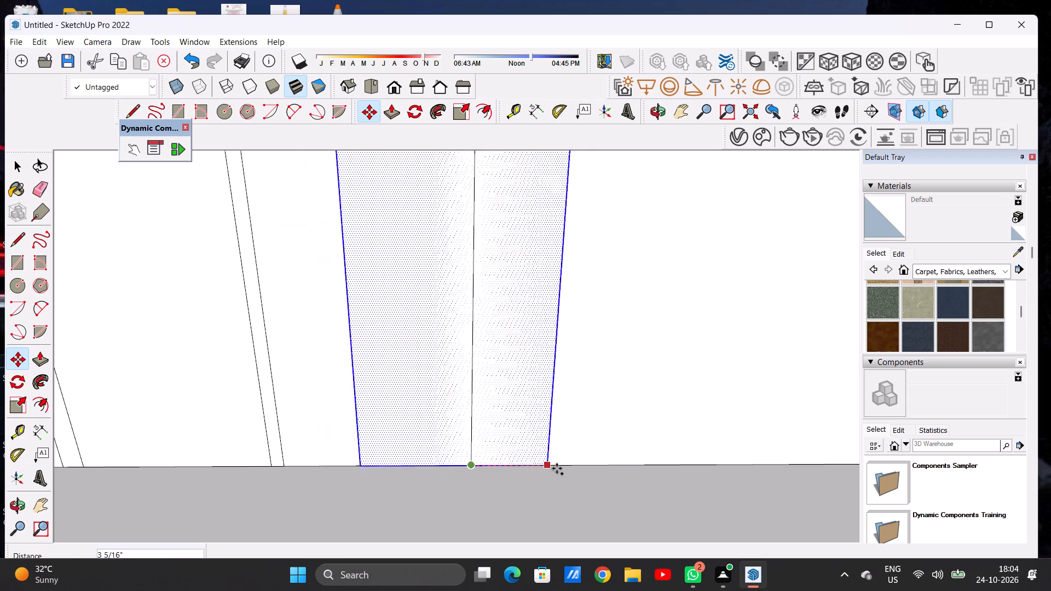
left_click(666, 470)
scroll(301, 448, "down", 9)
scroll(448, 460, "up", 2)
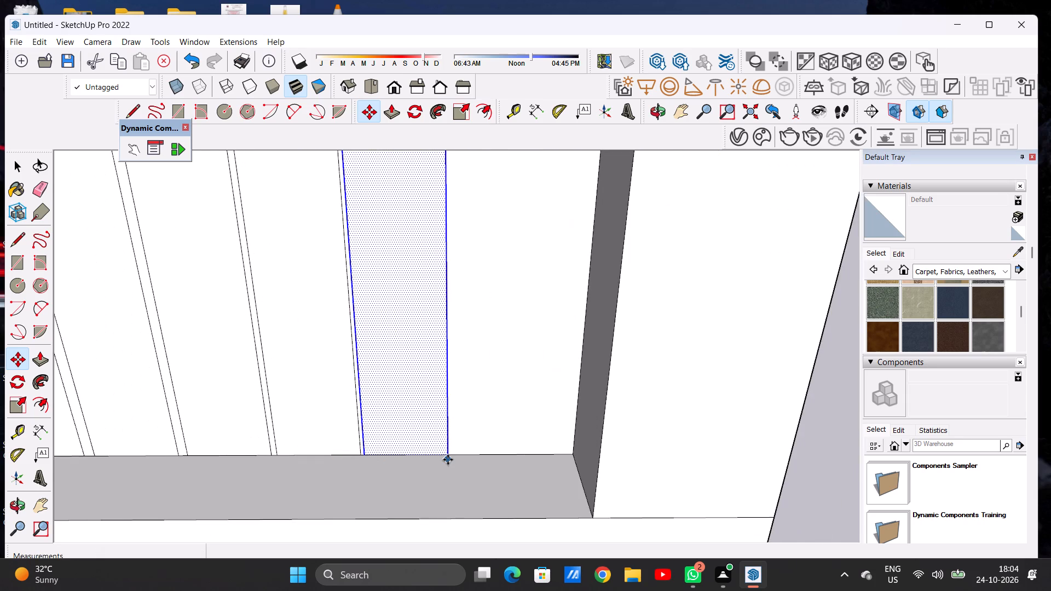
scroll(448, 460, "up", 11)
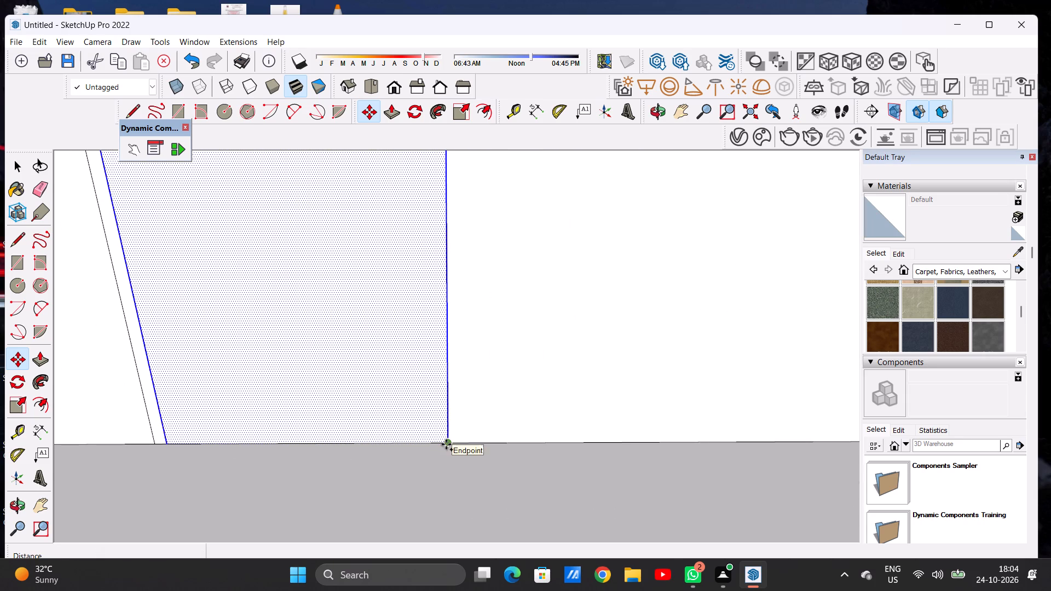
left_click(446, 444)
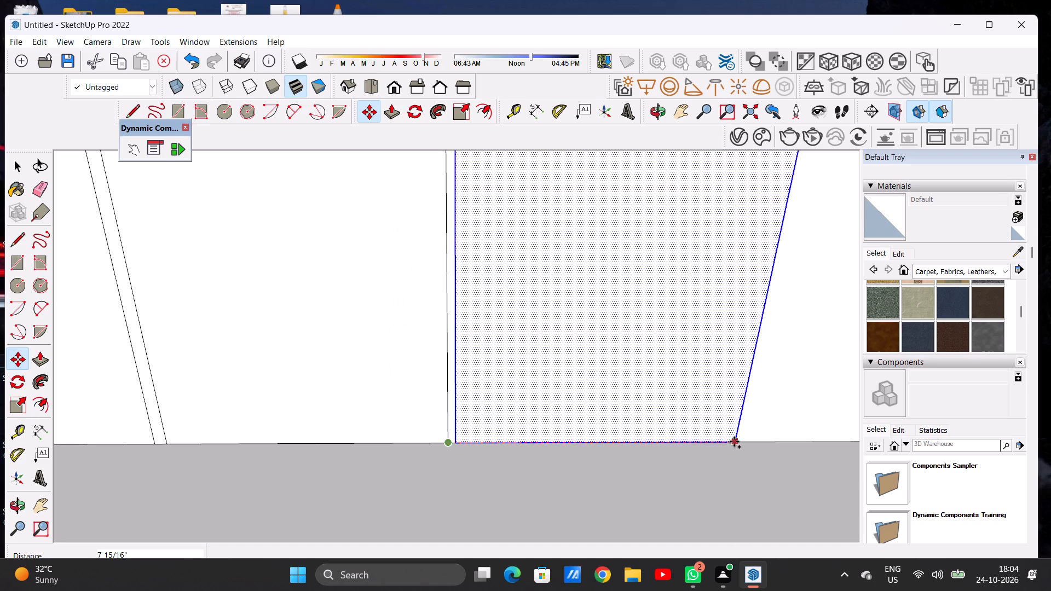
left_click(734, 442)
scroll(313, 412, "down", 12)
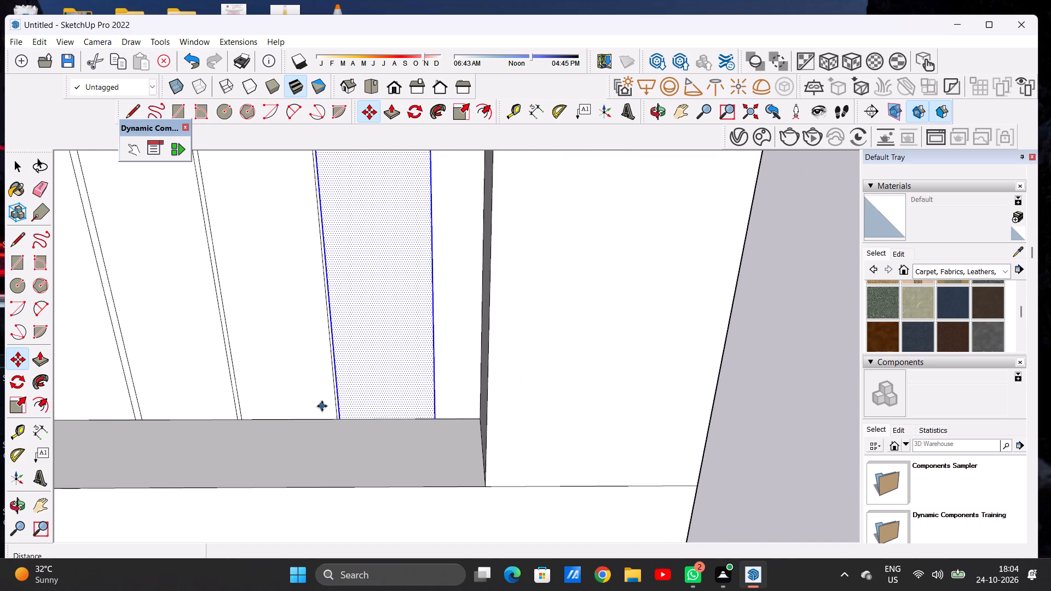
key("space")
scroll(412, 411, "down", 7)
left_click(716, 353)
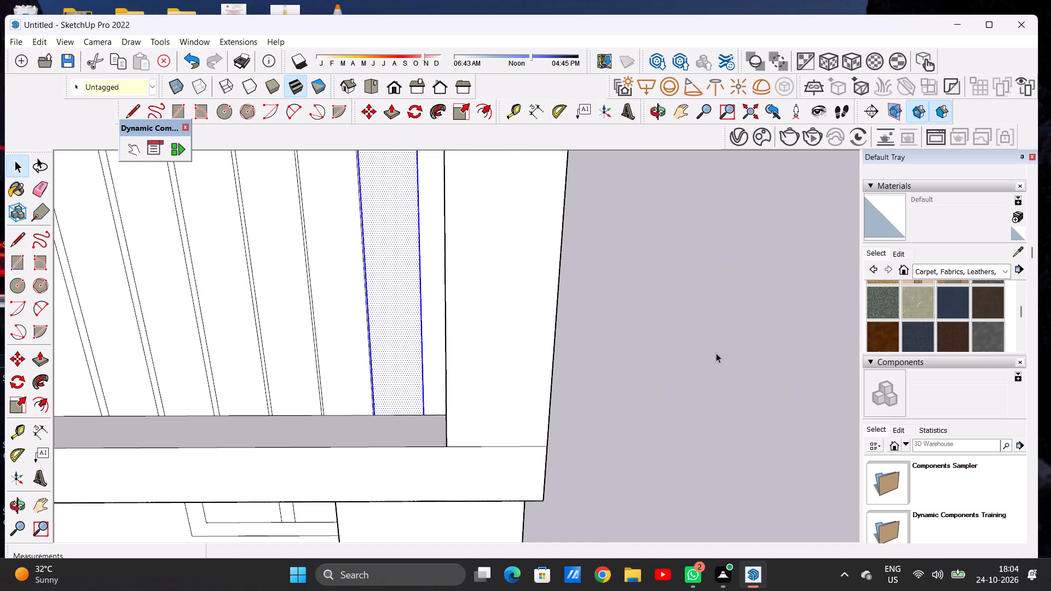
Examine the strip panel from several angles, checking the gaps between strips and the space left beside the end frame.
scroll(649, 374, "down", 20)
scroll(649, 374, "down", 3)
scroll(354, 338, "up", 4)
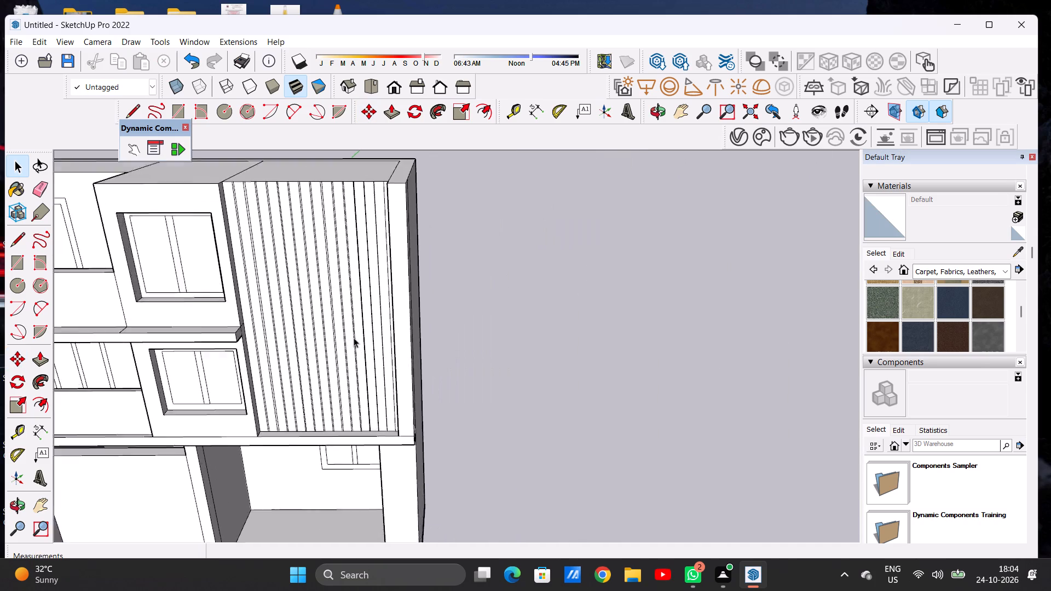
scroll(354, 338, "up", 2)
middle_click_drag(338, 341, 432, 328)
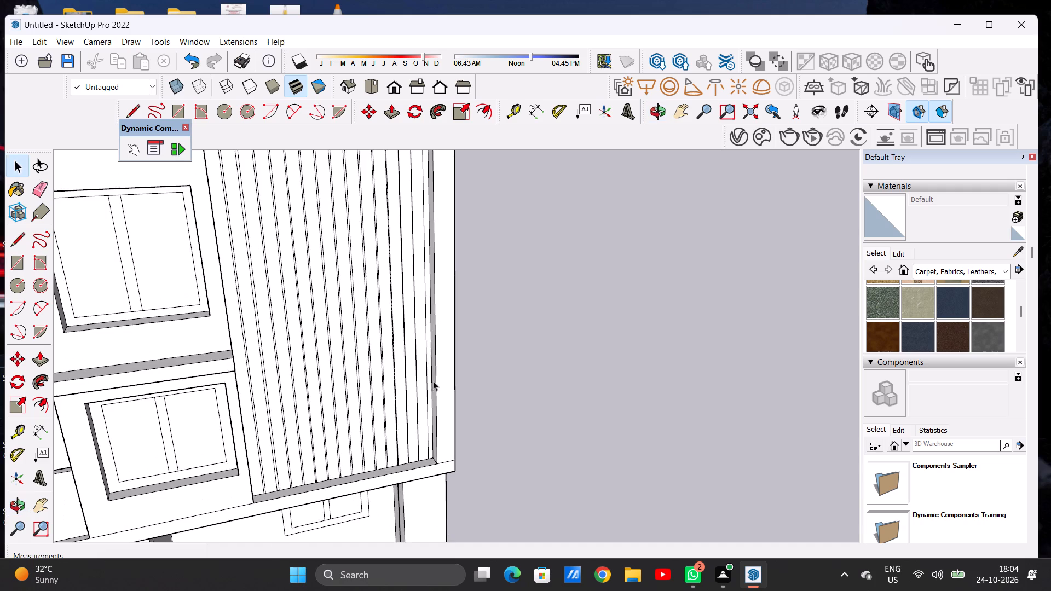
scroll(434, 421, "up", 16)
middle_click_drag(394, 466, 344, 454)
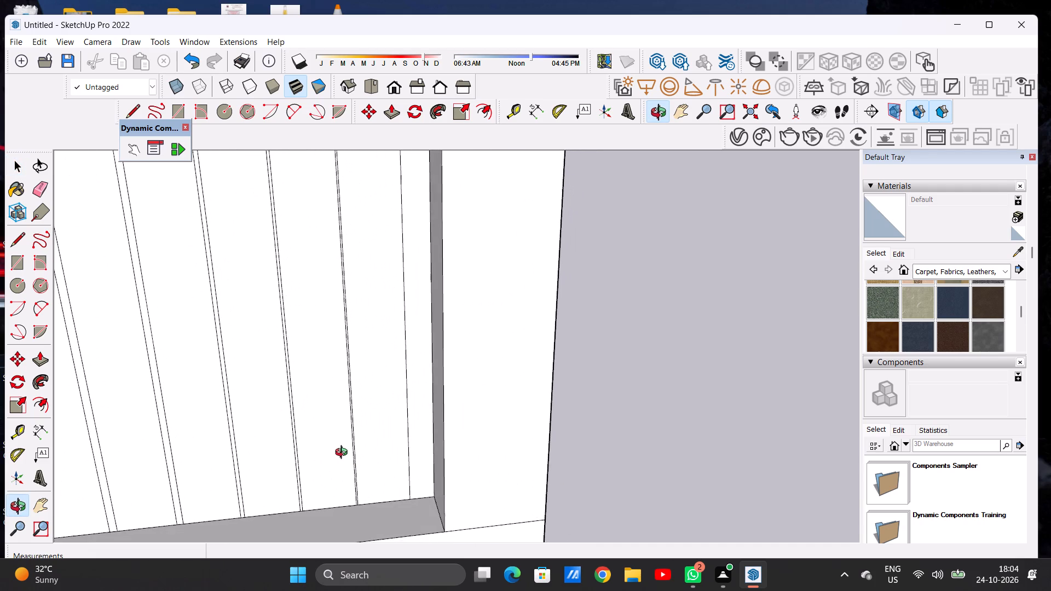
middle_click_drag(344, 454, 281, 456)
scroll(475, 457, "down", 5)
scroll(564, 435, "down", 9)
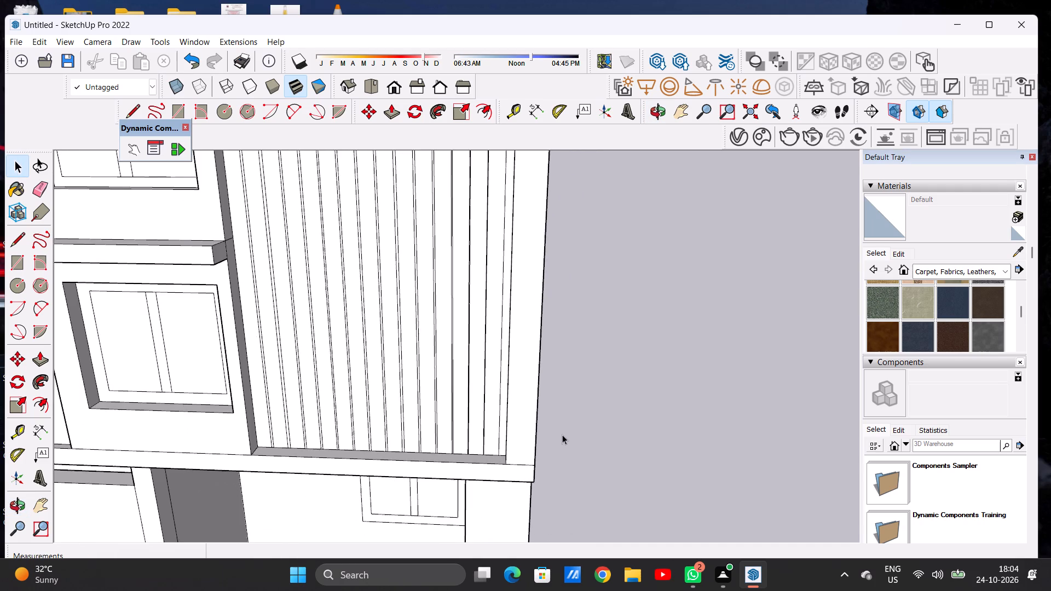
scroll(495, 442, "up", 12)
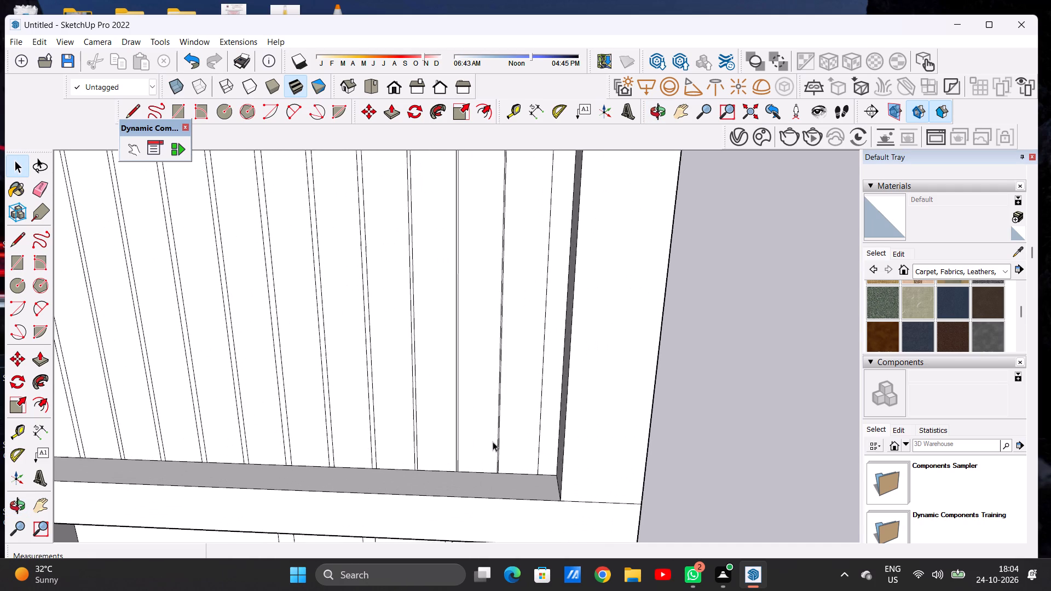
scroll(434, 426, "down", 17)
scroll(482, 437, "up", 1)
scroll(482, 437, "down", 9)
scroll(408, 329, "up", 2)
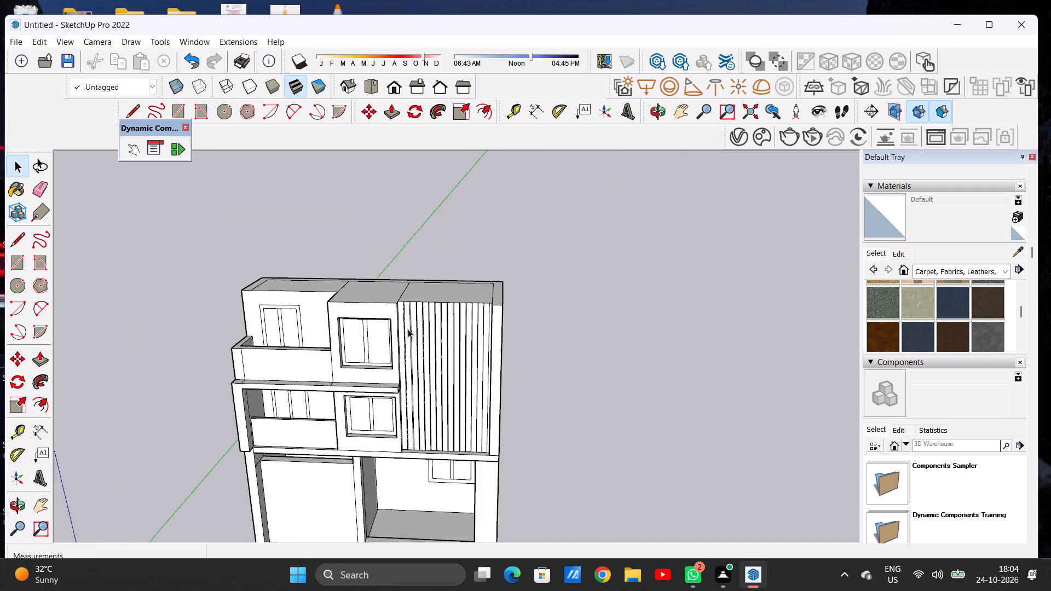
scroll(408, 329, "up", 3)
middle_click_drag(438, 369, 278, 322)
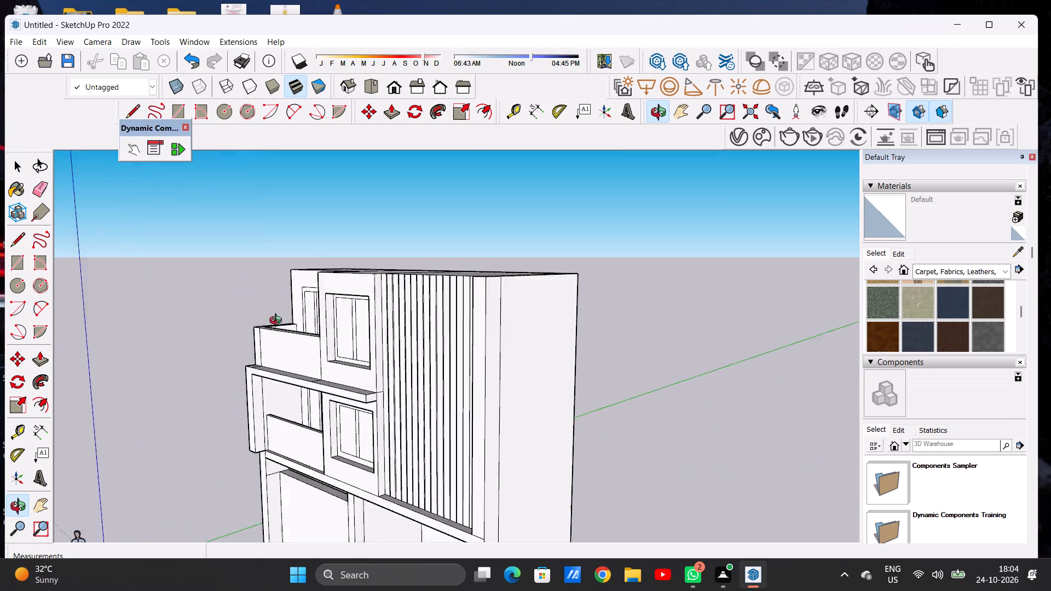
middle_click_drag(278, 322, 430, 486)
scroll(463, 372, "up", 4)
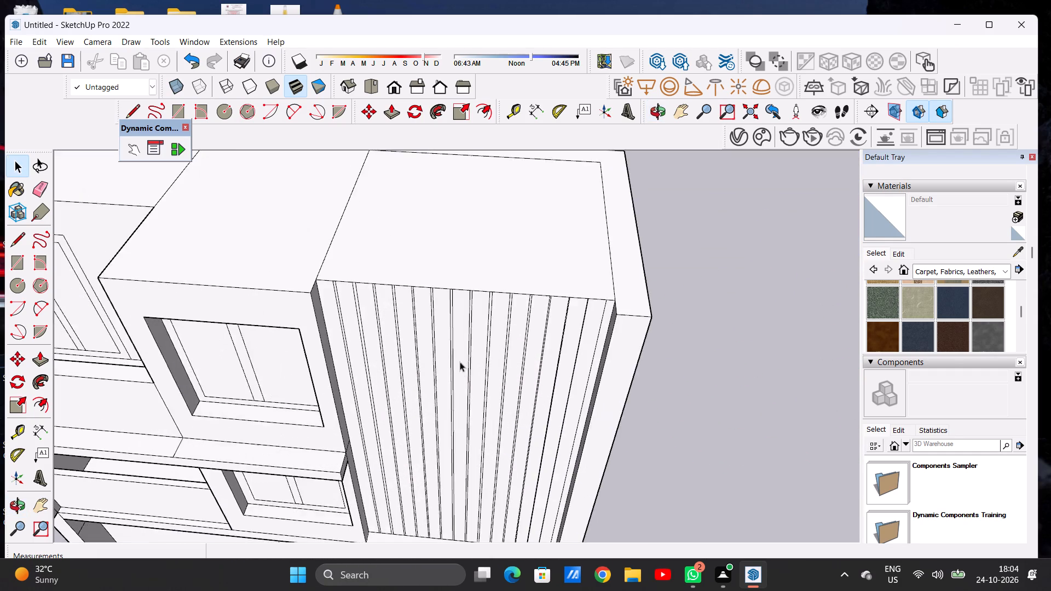
scroll(460, 362, "up", 9)
scroll(397, 334, "down", 7)
middle_click_drag(541, 351, 344, 346)
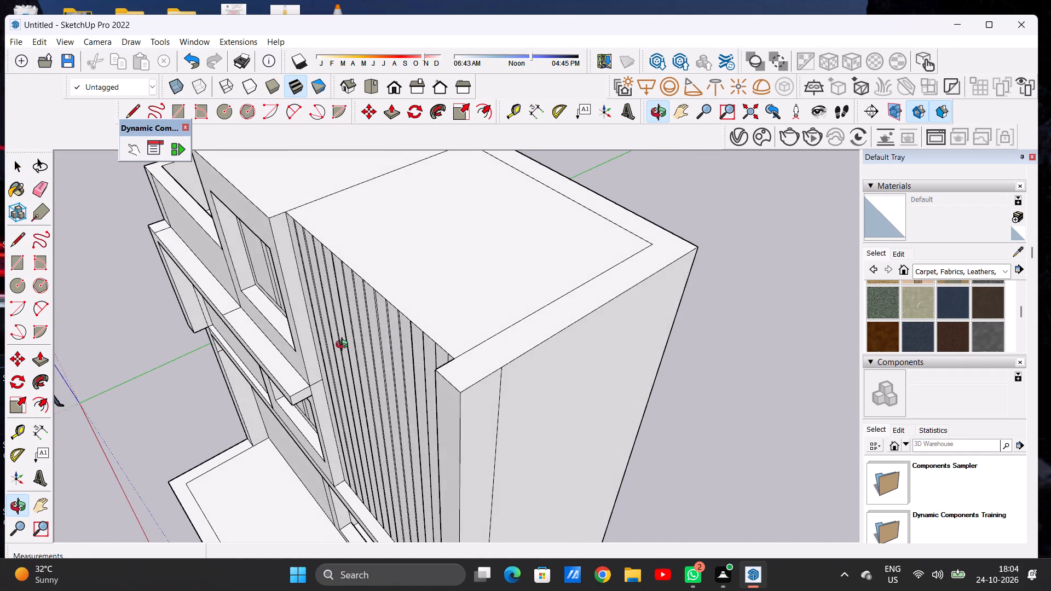
middle_click_drag(344, 346, 552, 339)
scroll(552, 339, "down", 5)
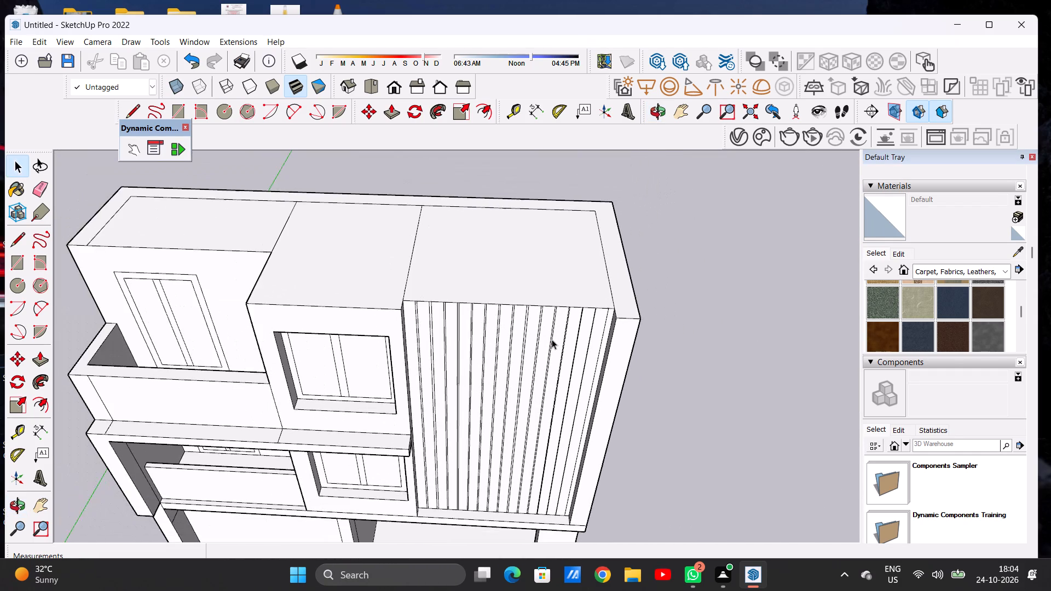
middle_click_drag(552, 339, 400, 333)
scroll(385, 310, "up", 1)
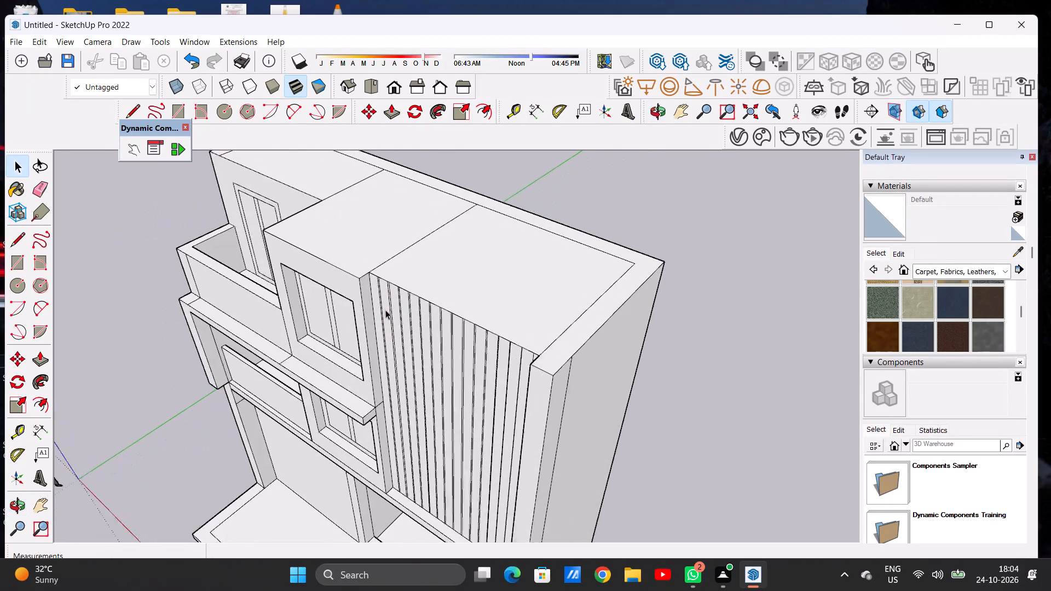
scroll(385, 310, "down", 1)
scroll(385, 310, "up", 3)
middle_click_drag(404, 316, 552, 316)
middle_click_drag(552, 316, 557, 308)
middle_click_drag(544, 279, 533, 264)
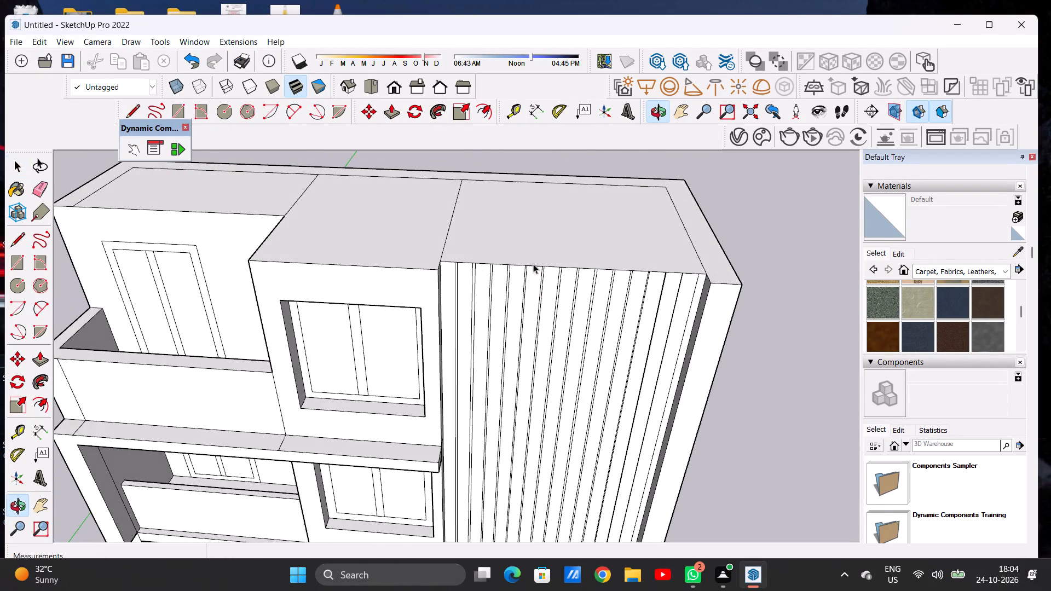
scroll(524, 264, "up", 1)
scroll(440, 289, "down", 10)
scroll(556, 444, "up", 5)
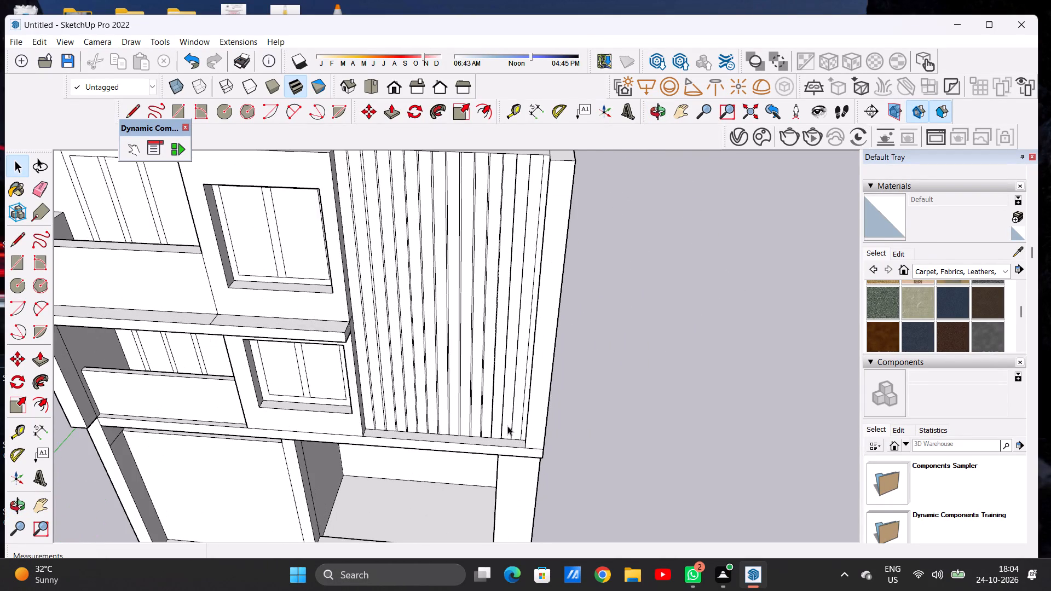
scroll(507, 426, "down", 1)
scroll(507, 426, "up", 14)
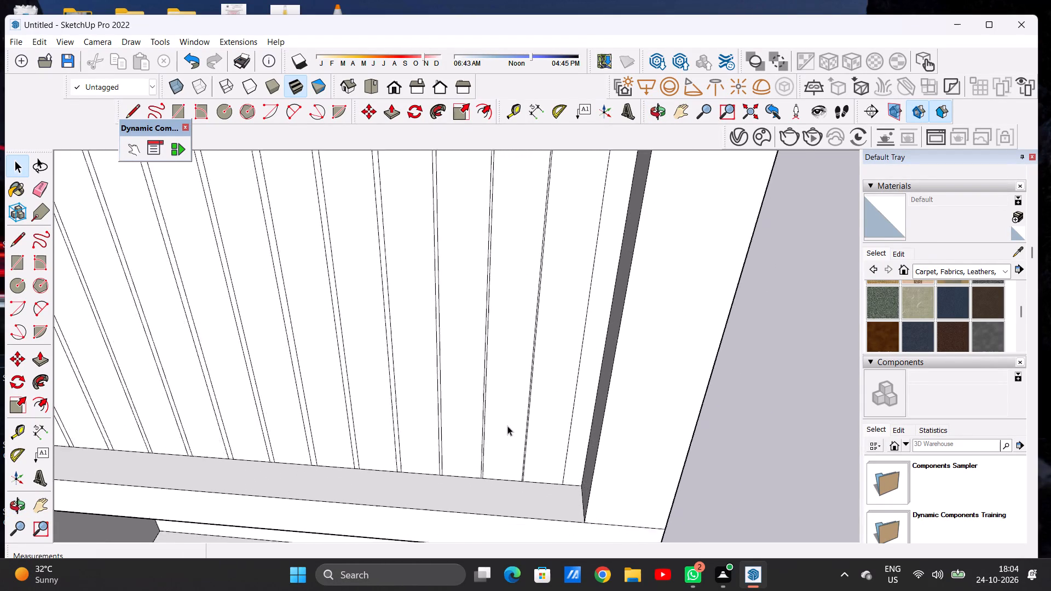
scroll(507, 426, "up", 4)
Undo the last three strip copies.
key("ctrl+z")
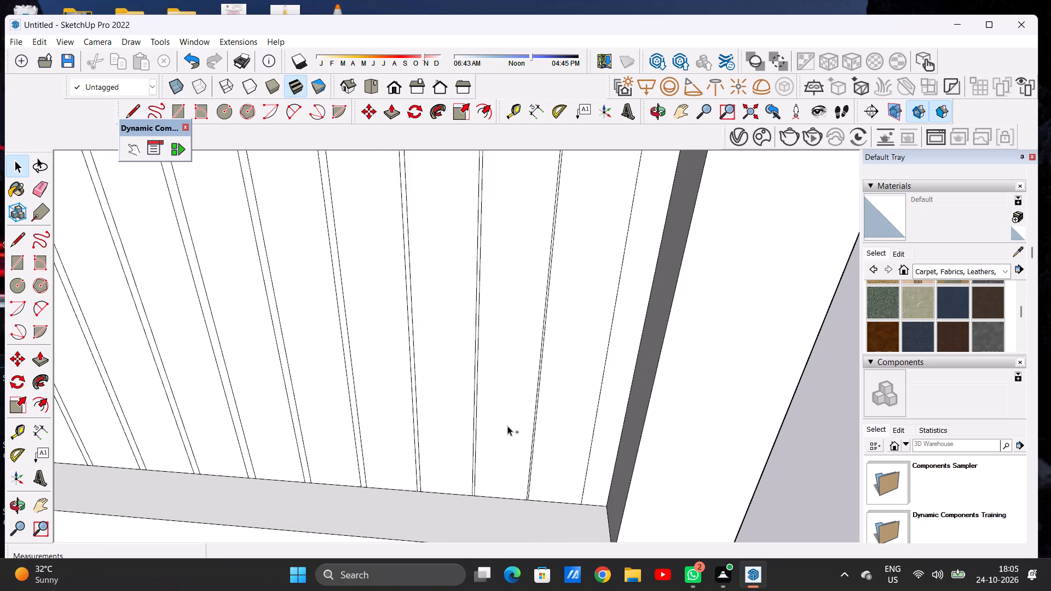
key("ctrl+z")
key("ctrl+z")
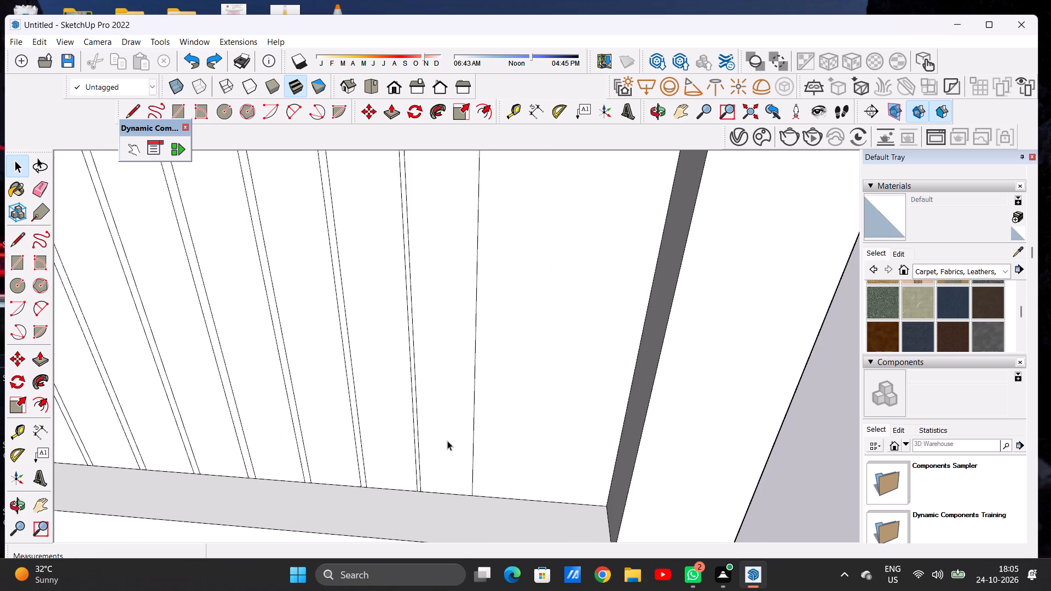
Move the last strip about 1 5/8" toward the end frame, and the strip before it about 11/16" the same way.
scroll(446, 442, "down", 7)
middle_click_drag(417, 451, 428, 421)
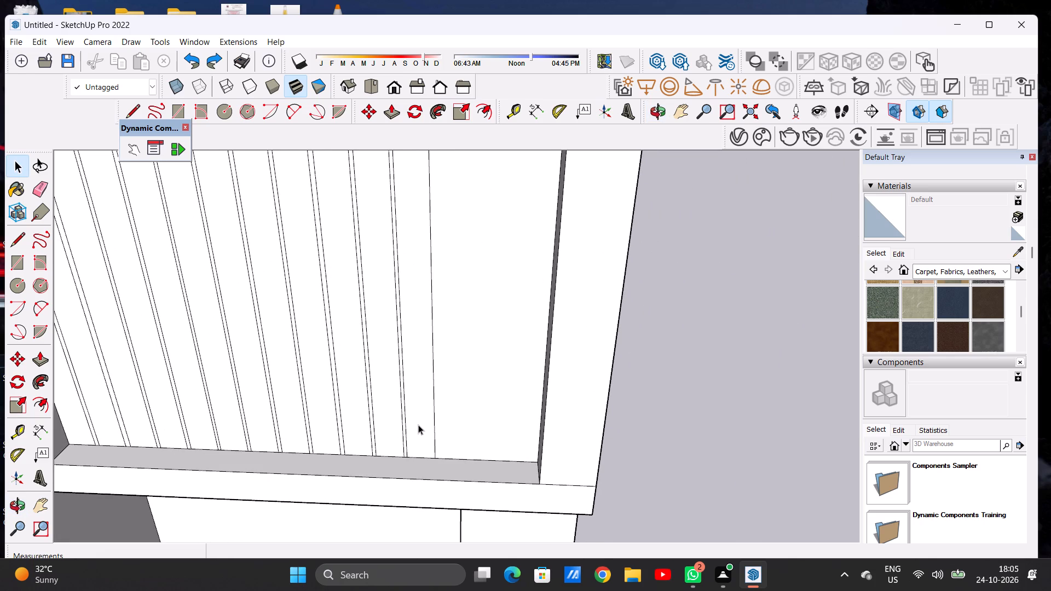
double_click(418, 425)
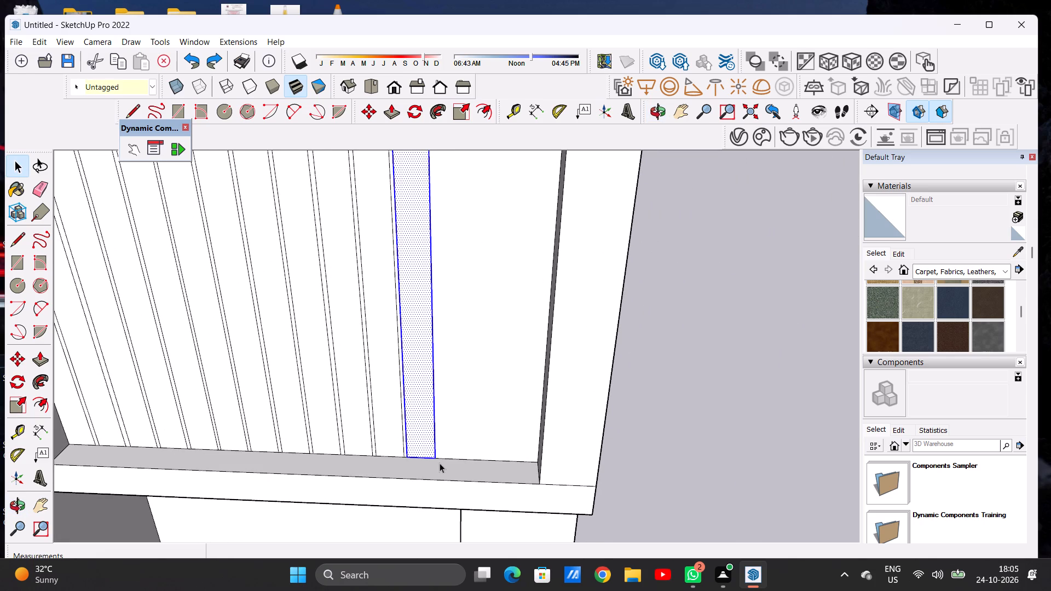
key("m")
left_click(436, 459)
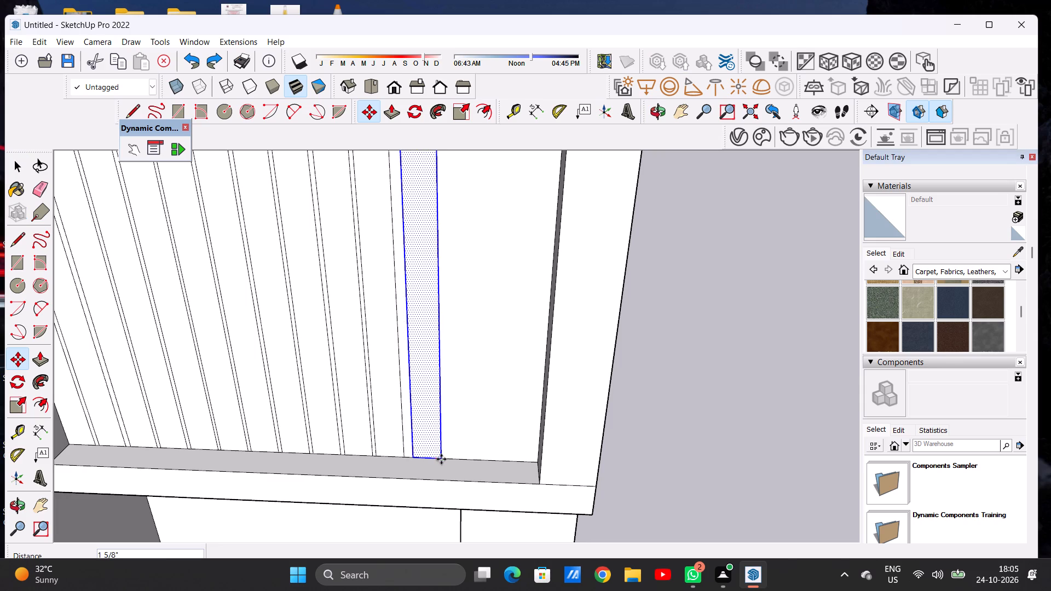
left_click(441, 458)
key("space")
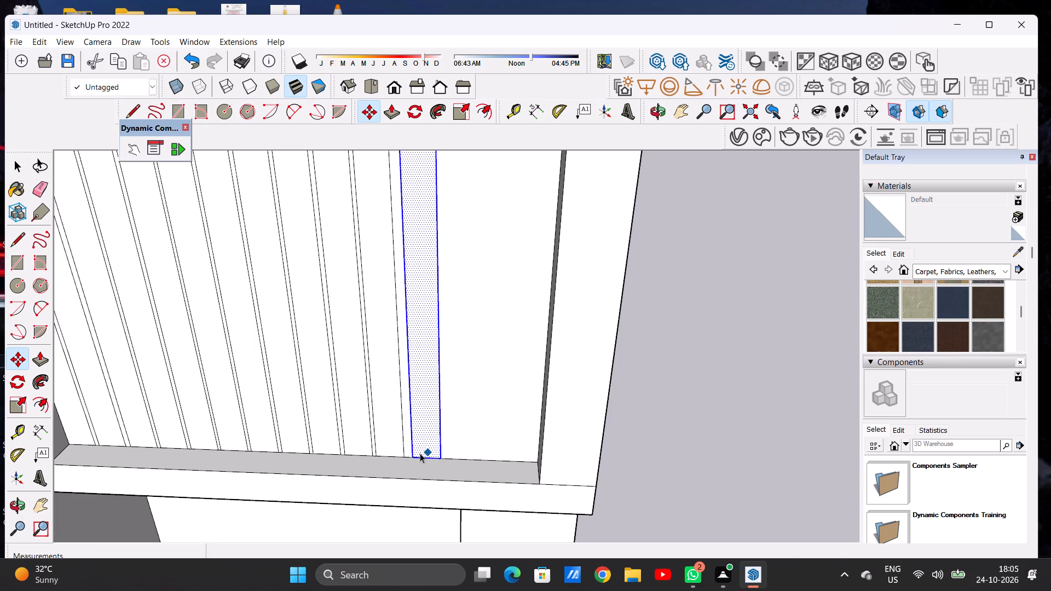
double_click(397, 437)
key("n")
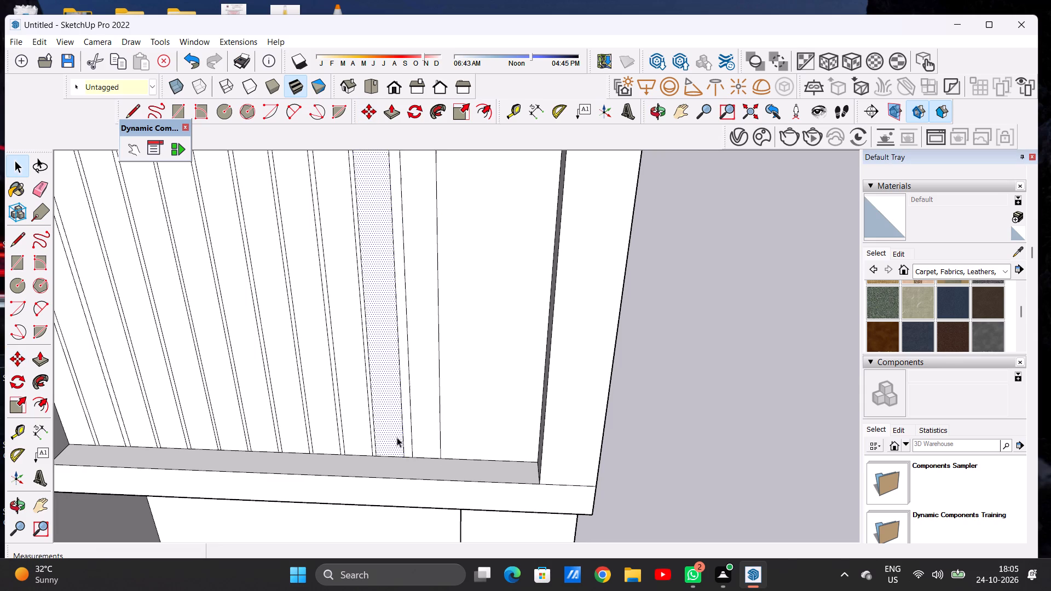
key("m")
left_click(402, 453)
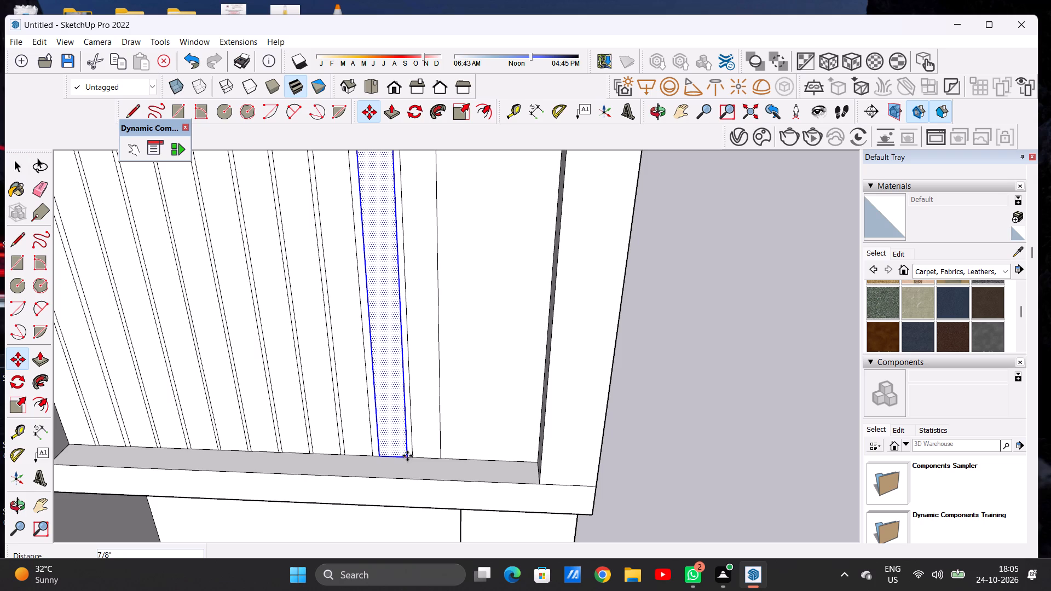
left_click(407, 456)
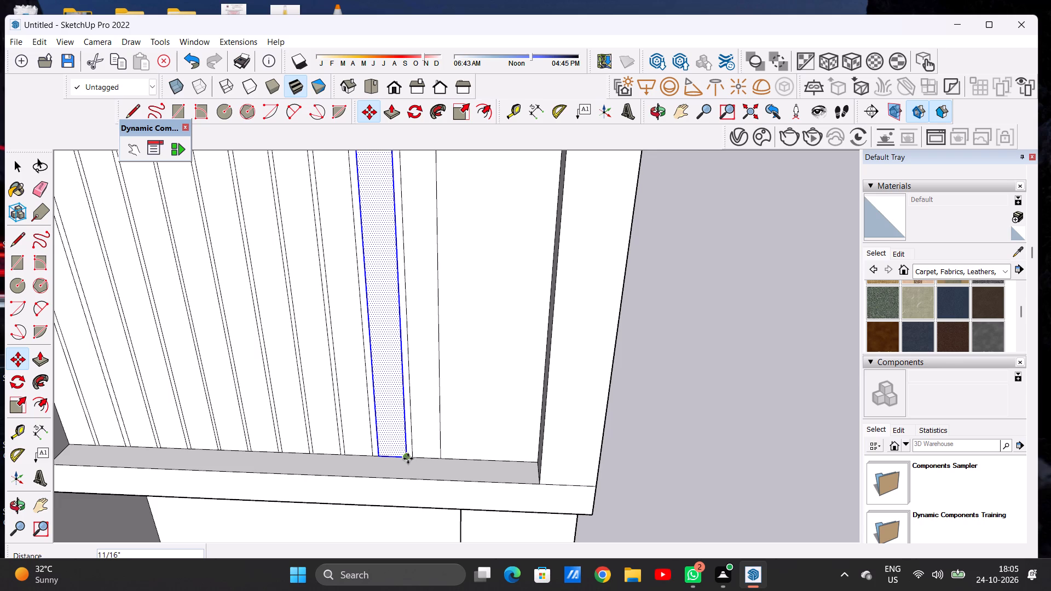
Copy the second-last strip about 1' 7 1/8" along the bottom edge, and copy that new strip about 1' 2 3/4" toward the end frame.
left_click(408, 459)
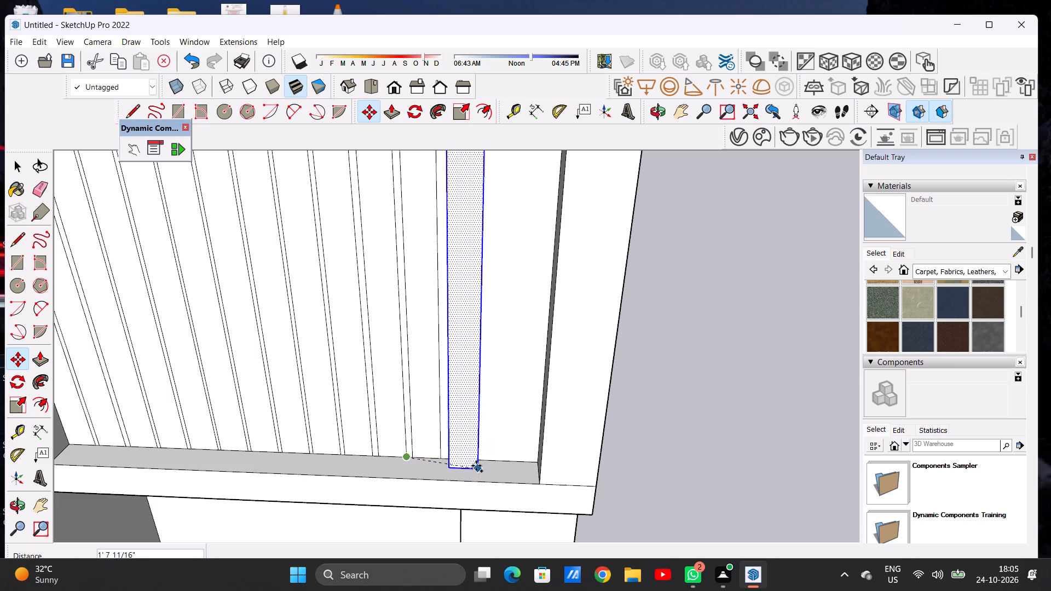
scroll(478, 465, "up", 2)
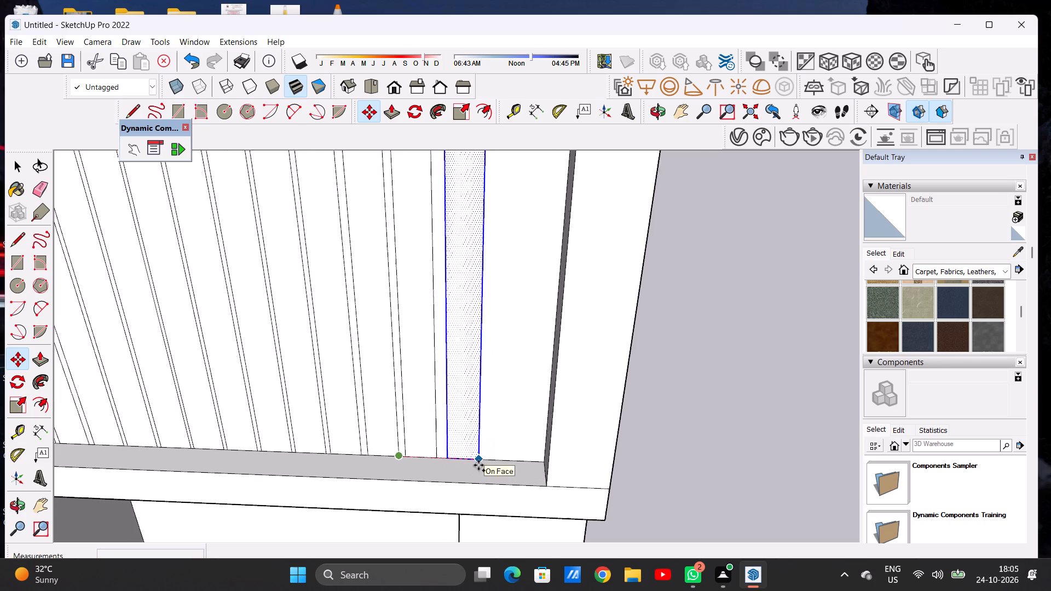
scroll(478, 465, "up", 3)
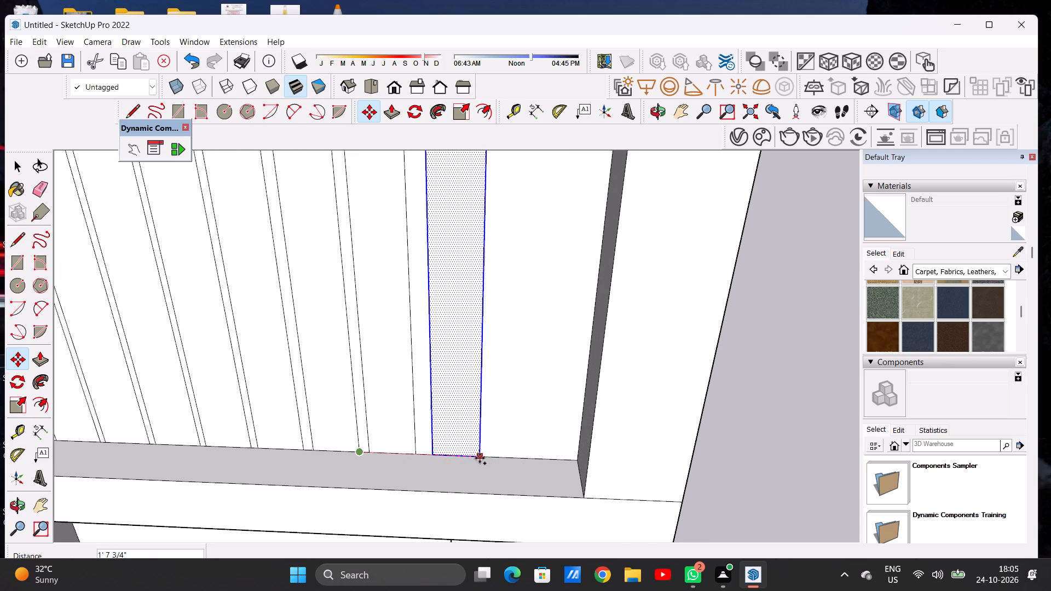
left_click(476, 455)
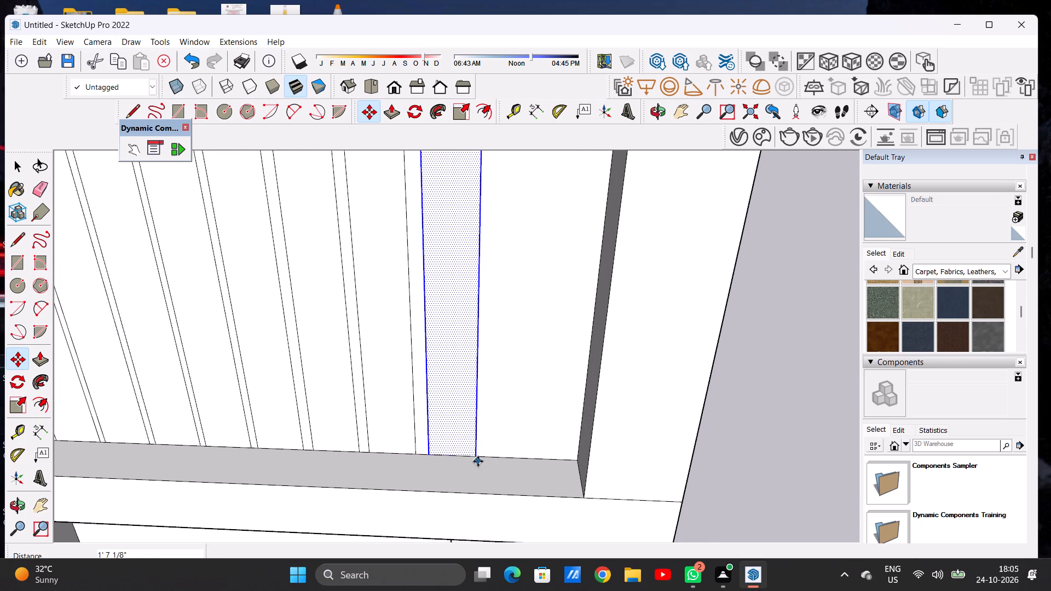
left_click(478, 461)
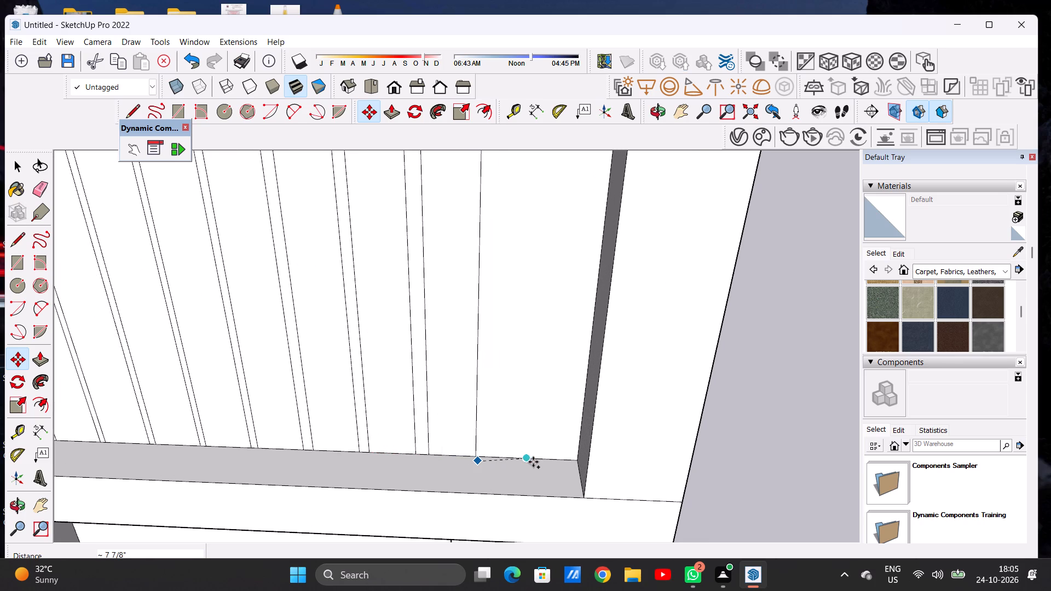
key("space")
key("m")
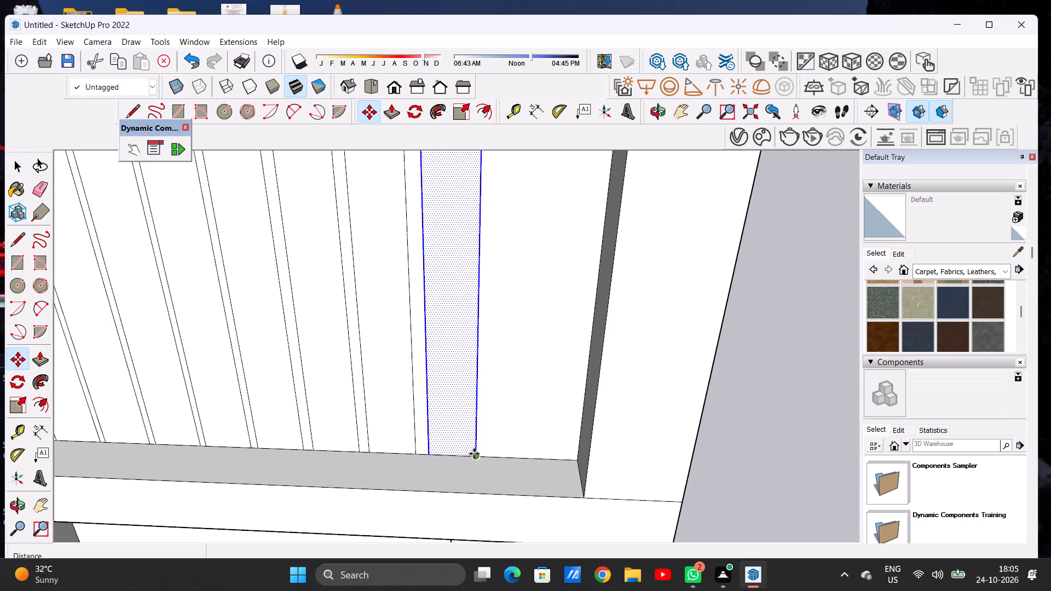
left_click(474, 454)
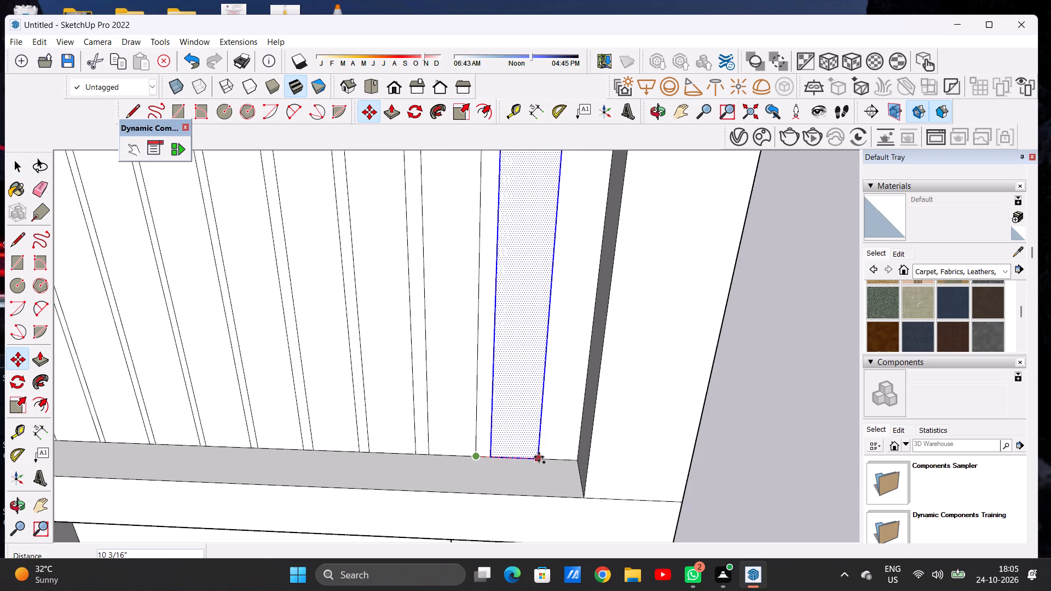
left_click(567, 460)
key("space")
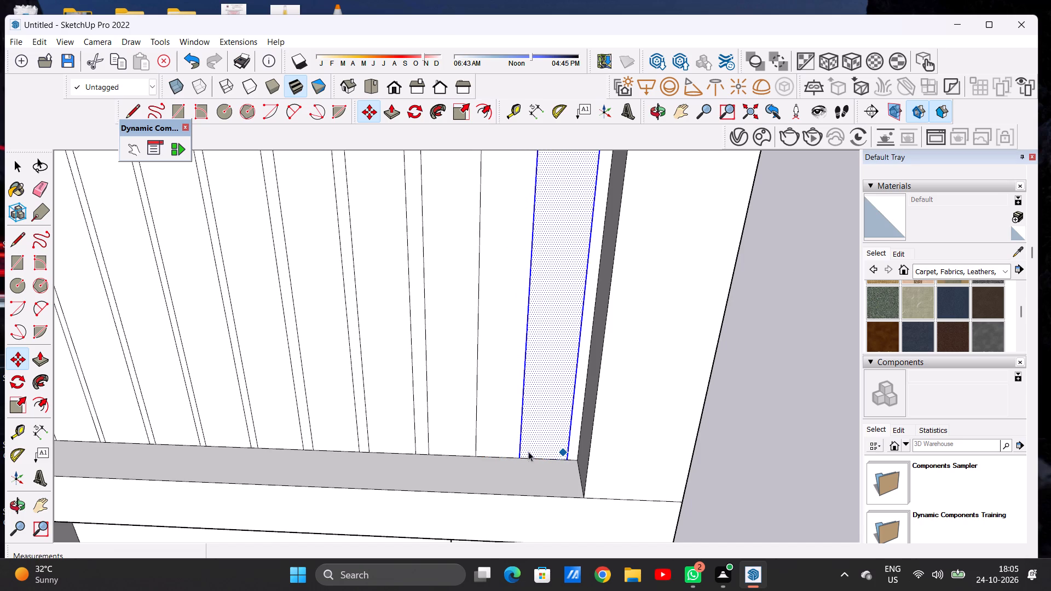
Space out the two strips preceding the one beside the end frame by moving them about 5 3/8" and 5 3/4" toward it.
double_click(452, 441)
key("m")
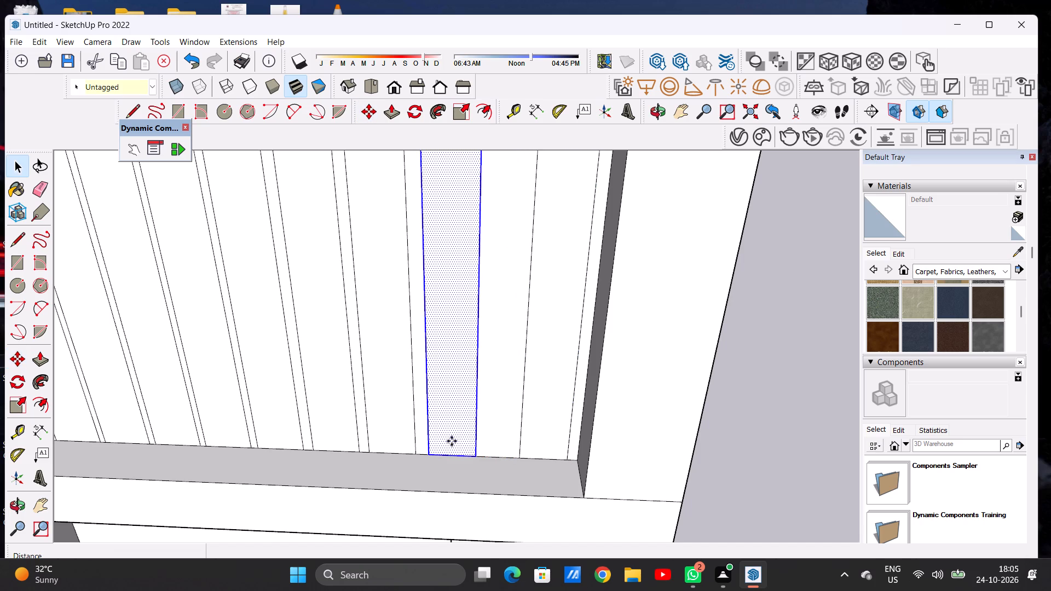
left_click(473, 455)
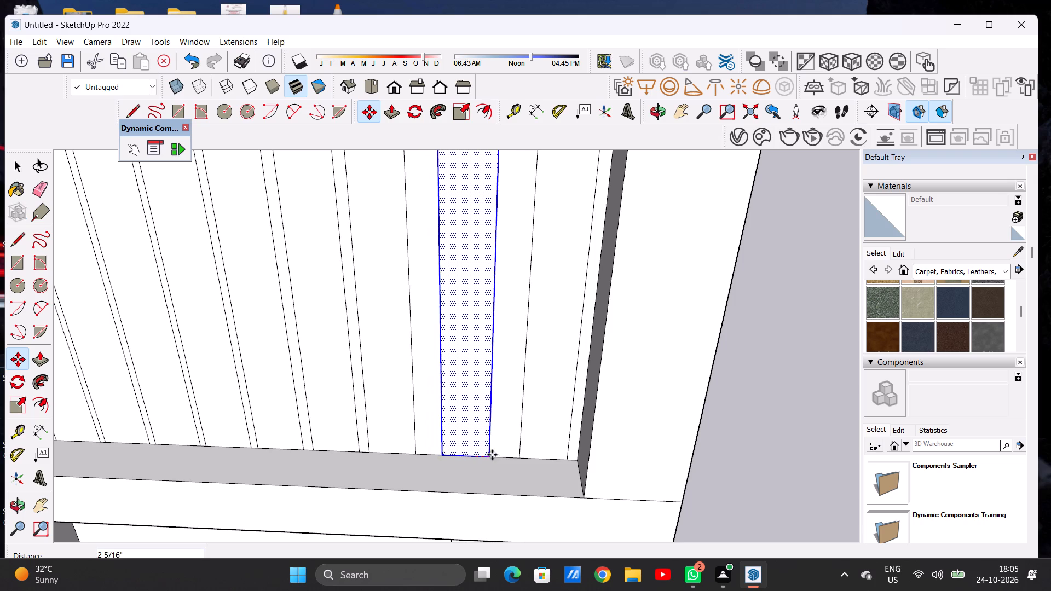
left_click(509, 455)
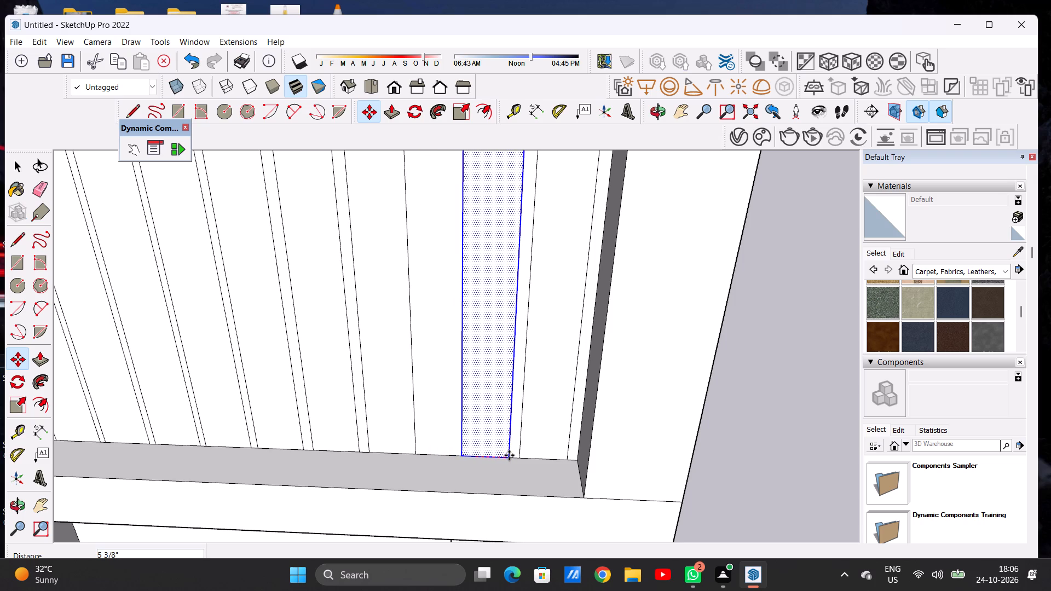
key("space")
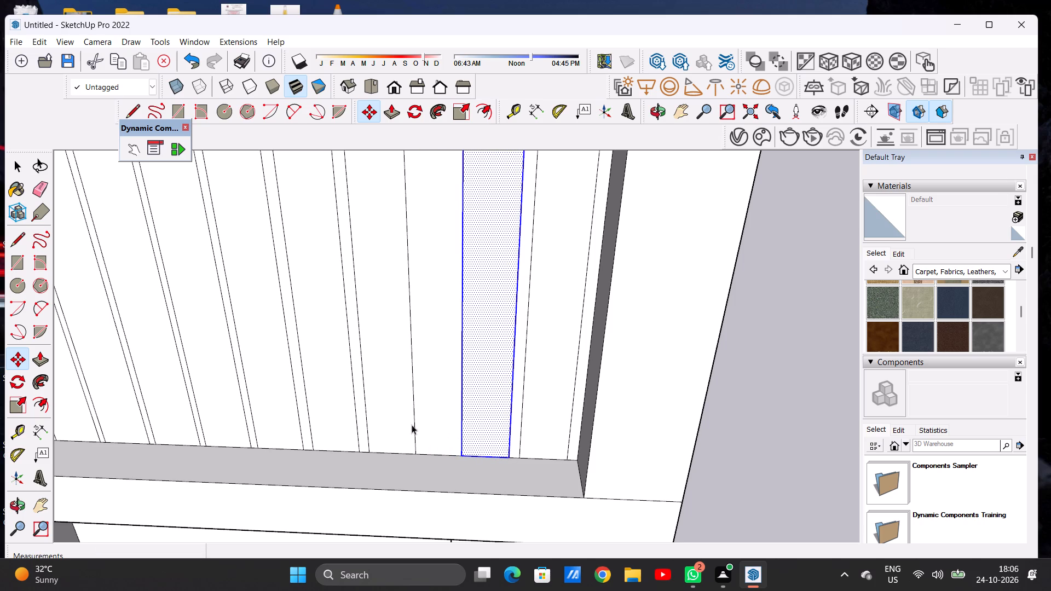
double_click(388, 424)
key("m")
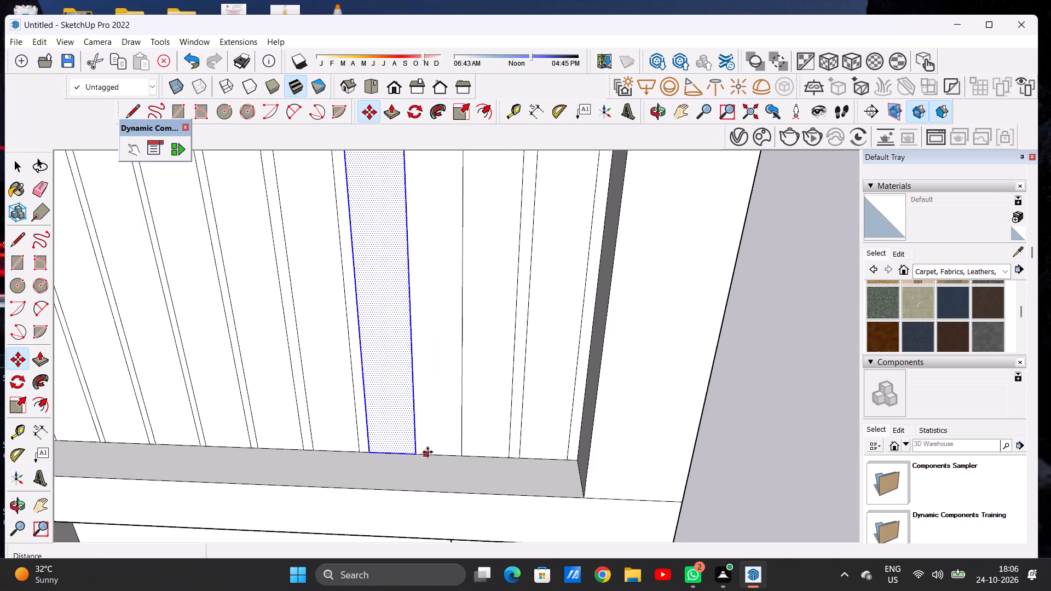
left_click(417, 457)
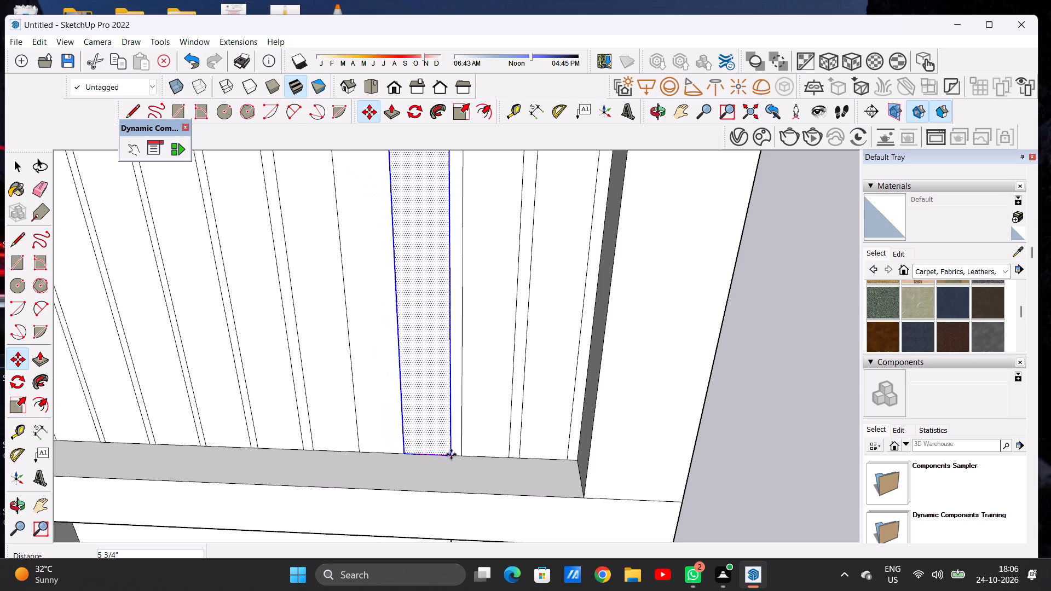
left_click(451, 454)
key("space")
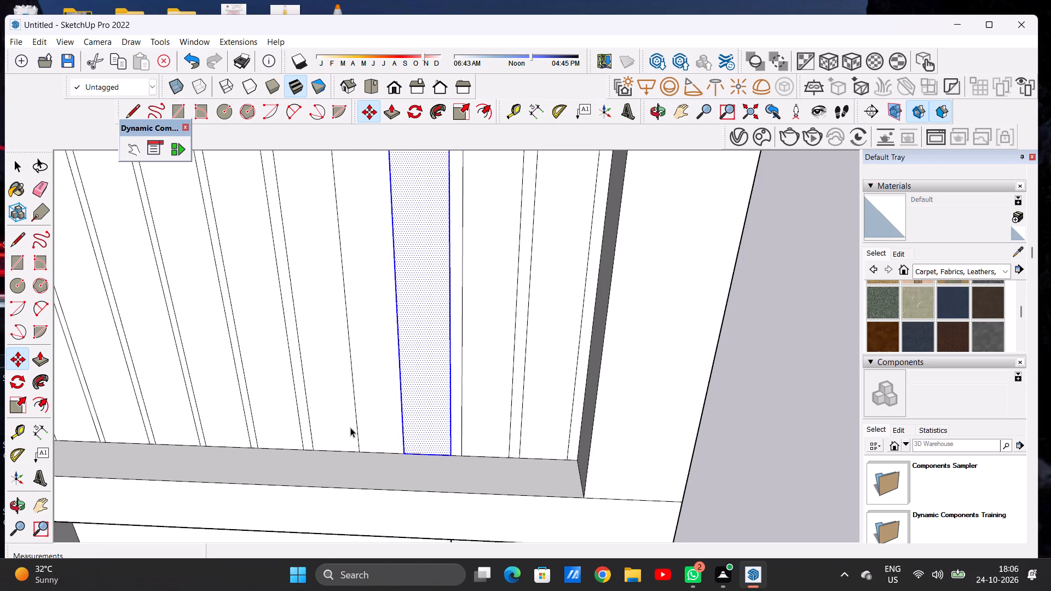
Move the next two strips back along the panel toward the end frame, by about 5 9/16" and 5 7/16".
double_click(337, 429)
key("m")
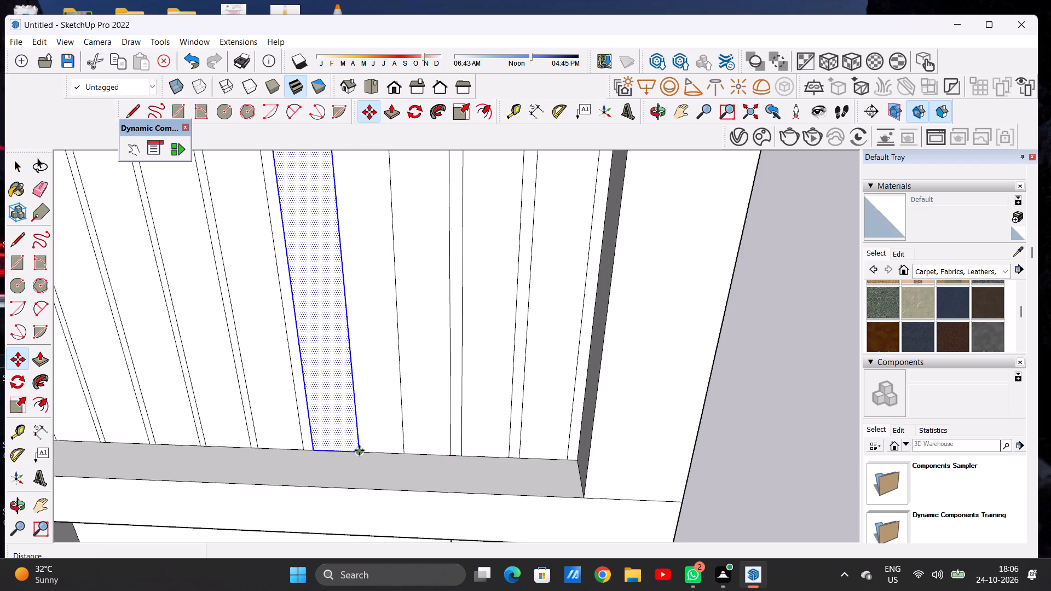
left_click(359, 450)
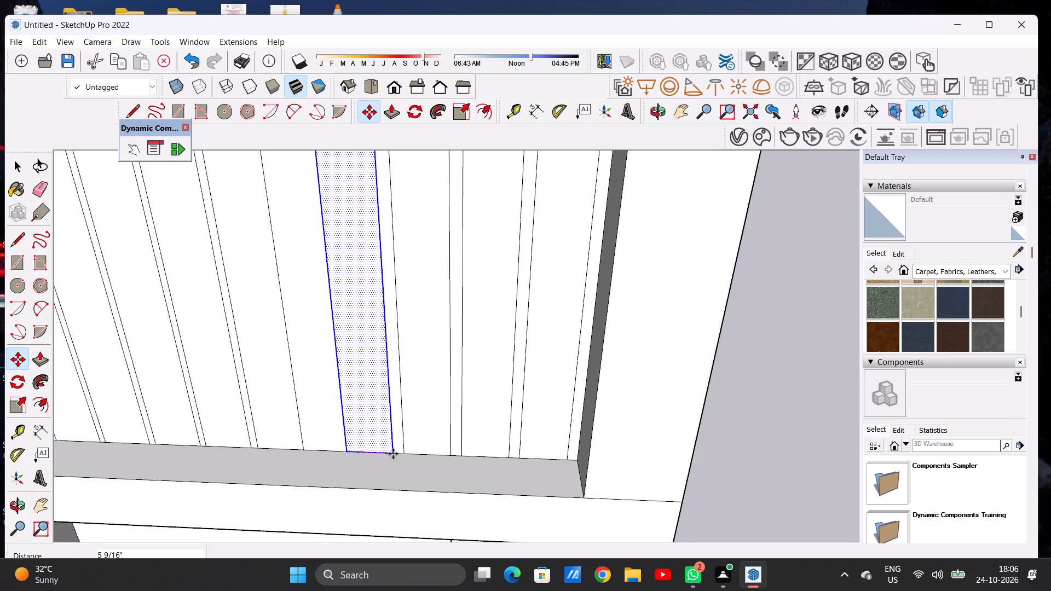
left_click(393, 454)
key("space")
double_click(287, 431)
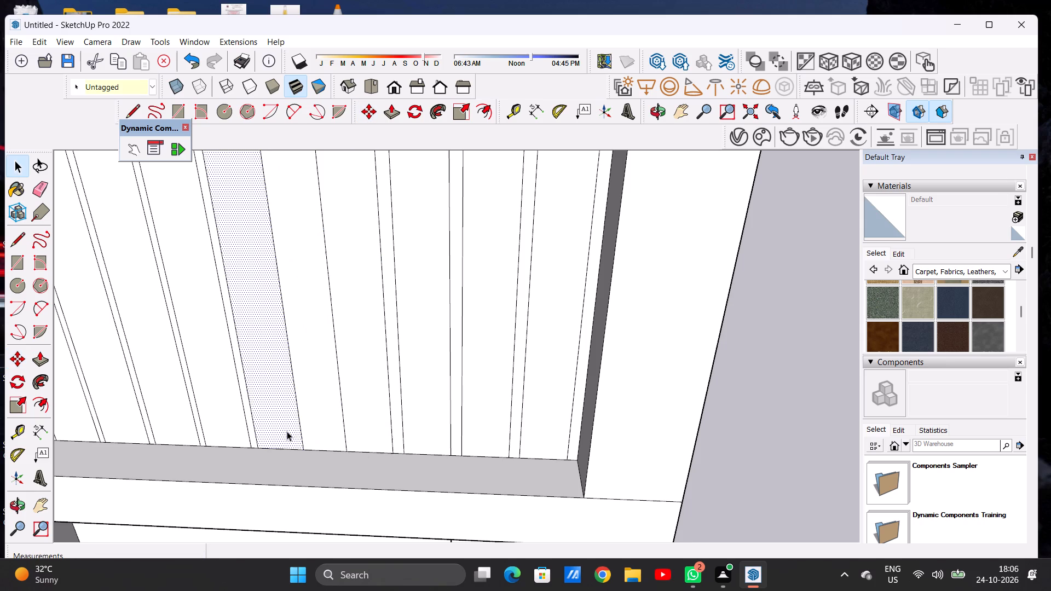
key("m")
left_click(304, 453)
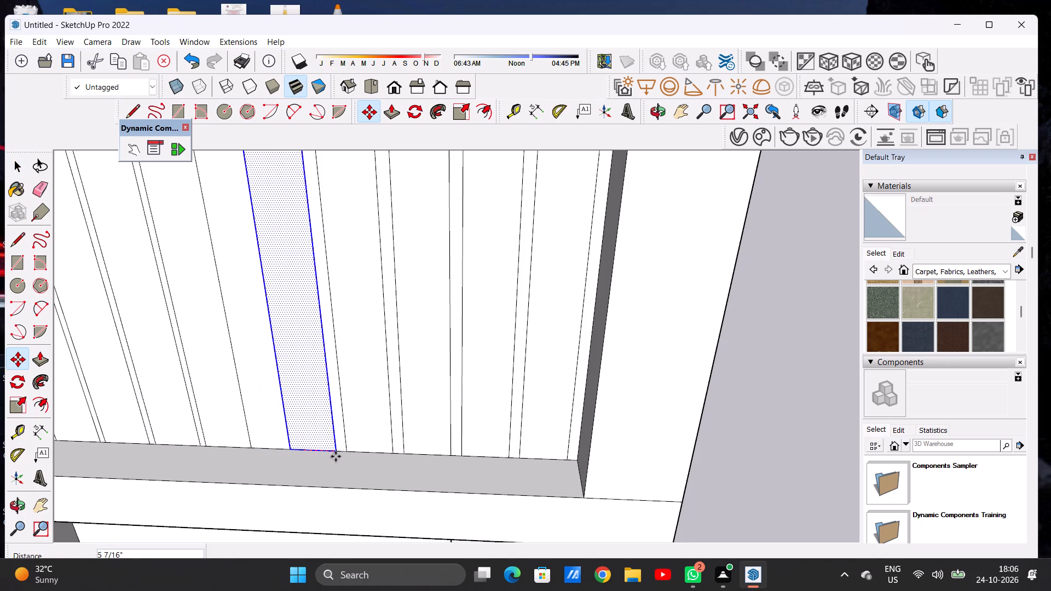
left_click(336, 456)
Move the strip before the wide gap about 4 15/16" along the bottom edge toward the end frame.
scroll(490, 437, "down", 5)
scroll(320, 436, "up", 3)
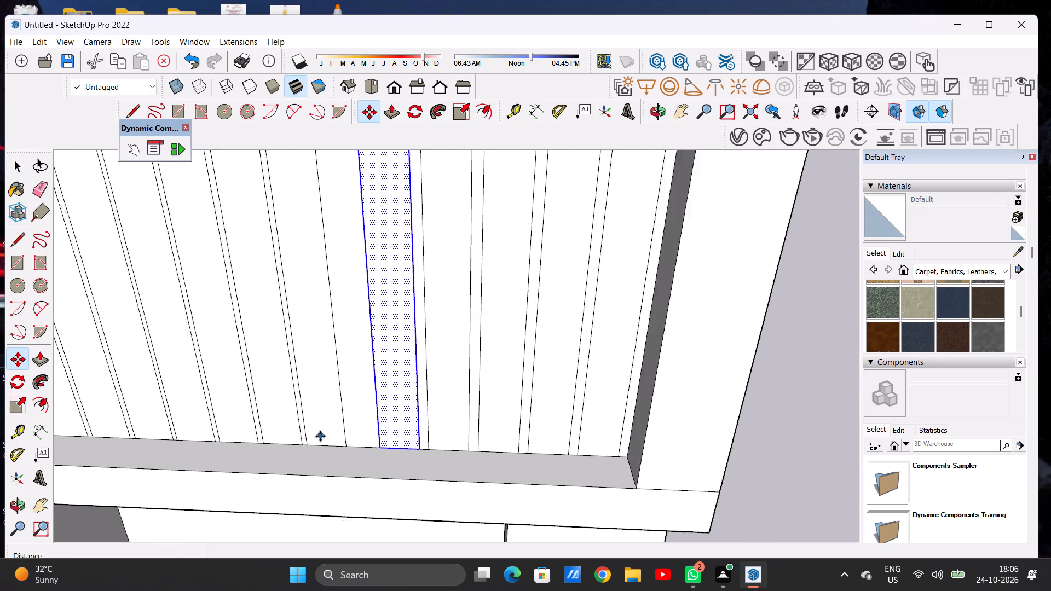
scroll(320, 436, "up", 3)
key("space")
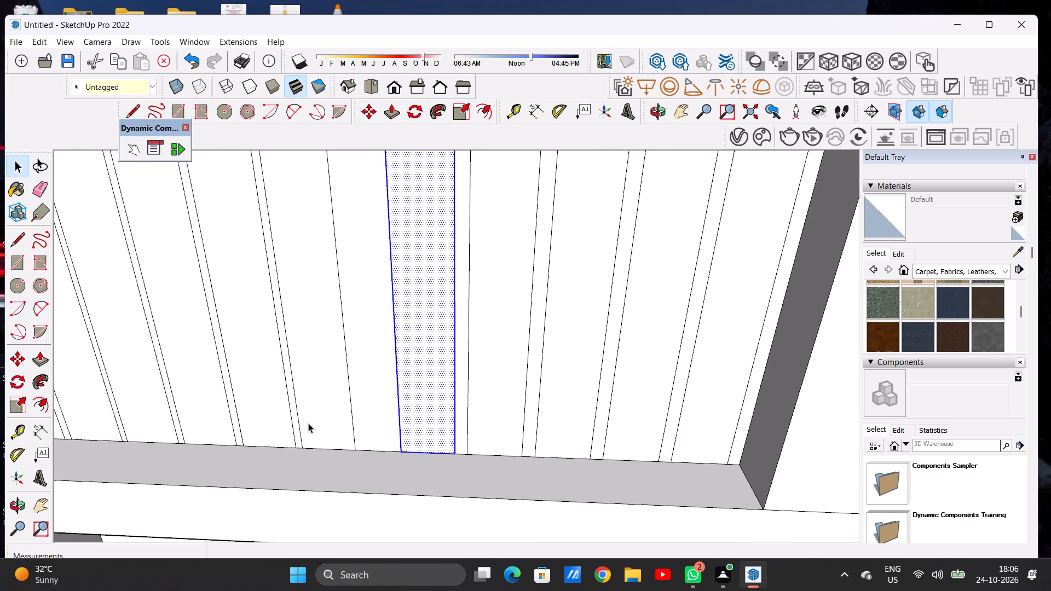
left_click(325, 428)
double_click(325, 428)
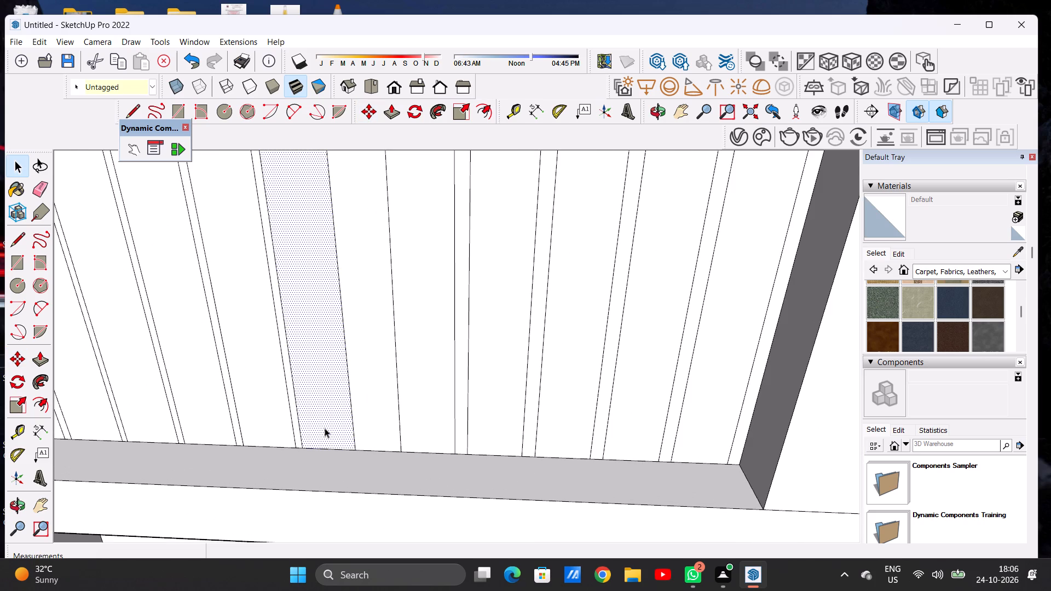
key("m")
left_click(354, 451)
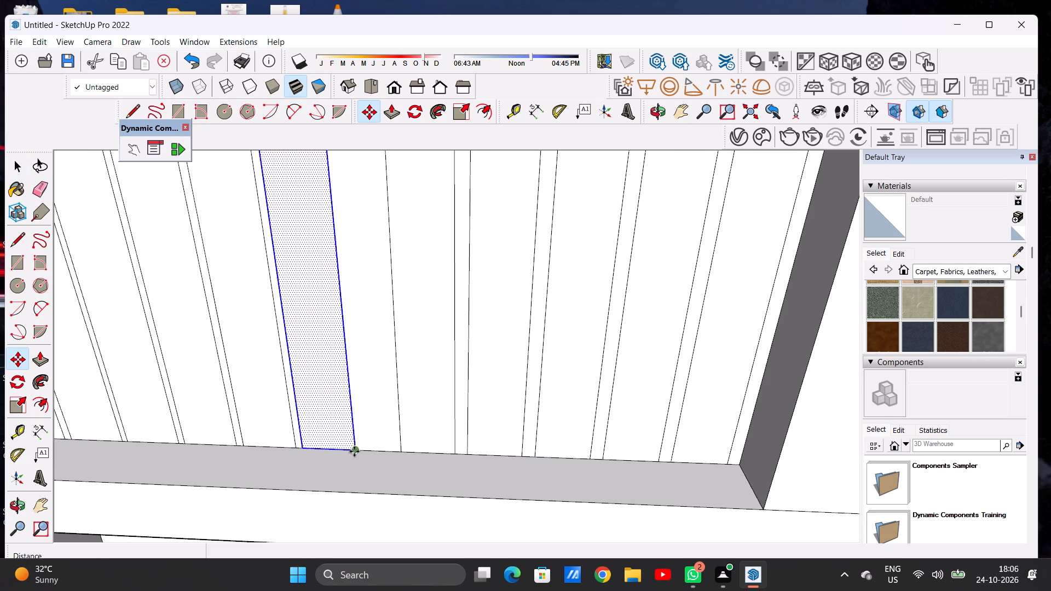
left_click(390, 453)
key("space")
Move the following strip in the row about 4 1/16" toward the end frame to narrow the remaining gap.
scroll(394, 454, "down", 6)
scroll(344, 444, "up", 2)
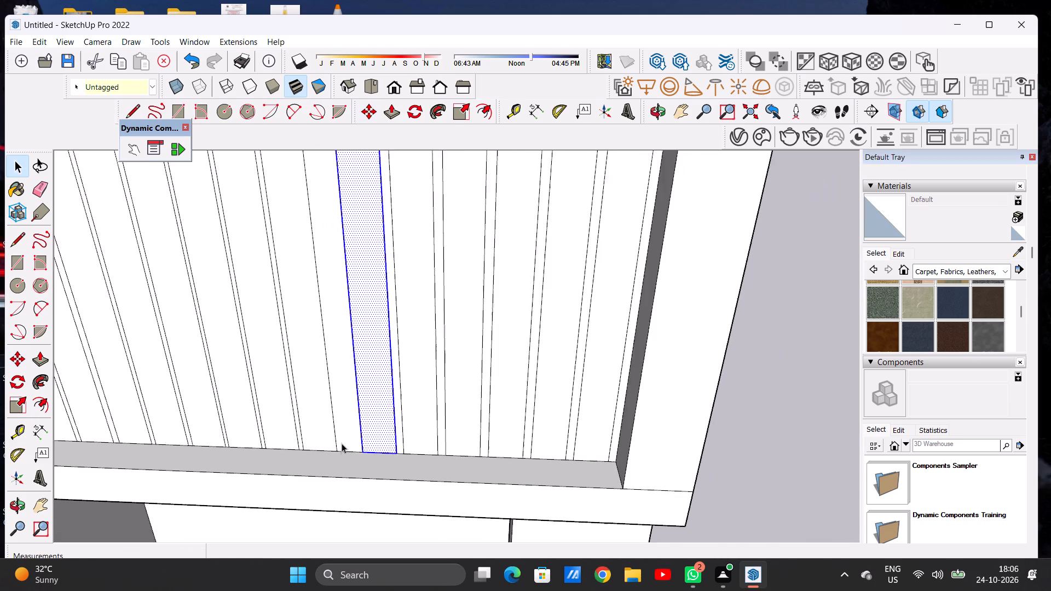
scroll(342, 443, "up", 4)
double_click(320, 439)
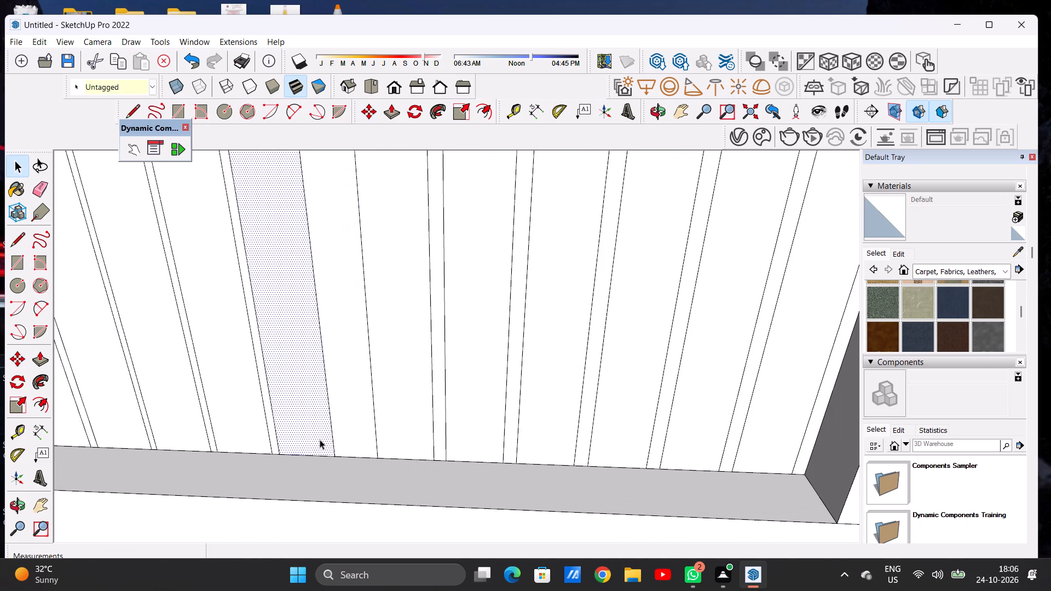
key("m")
left_click(336, 459)
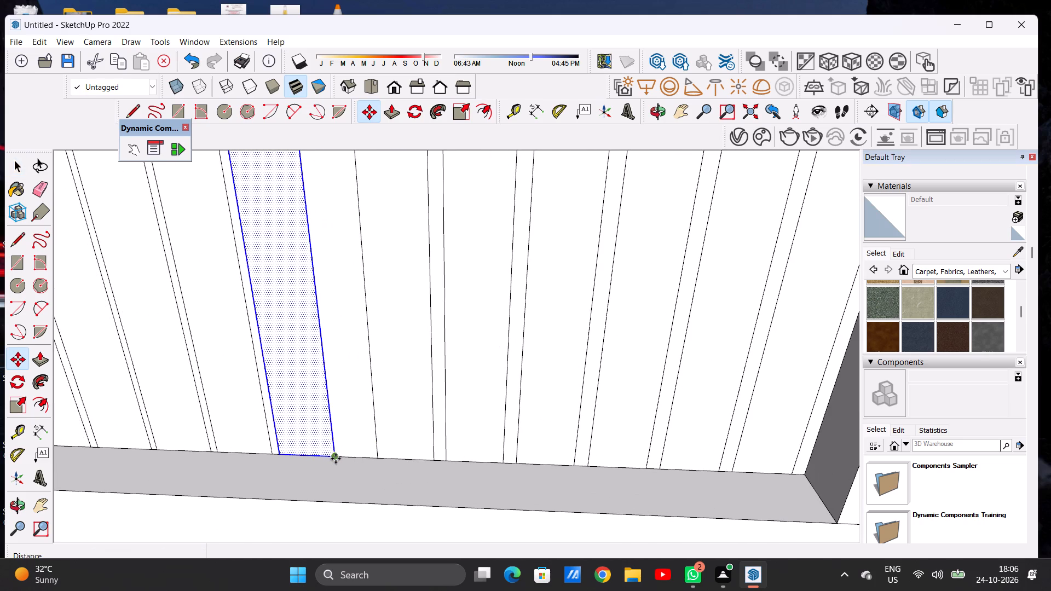
left_click(365, 457)
scroll(458, 458, "down", 7)
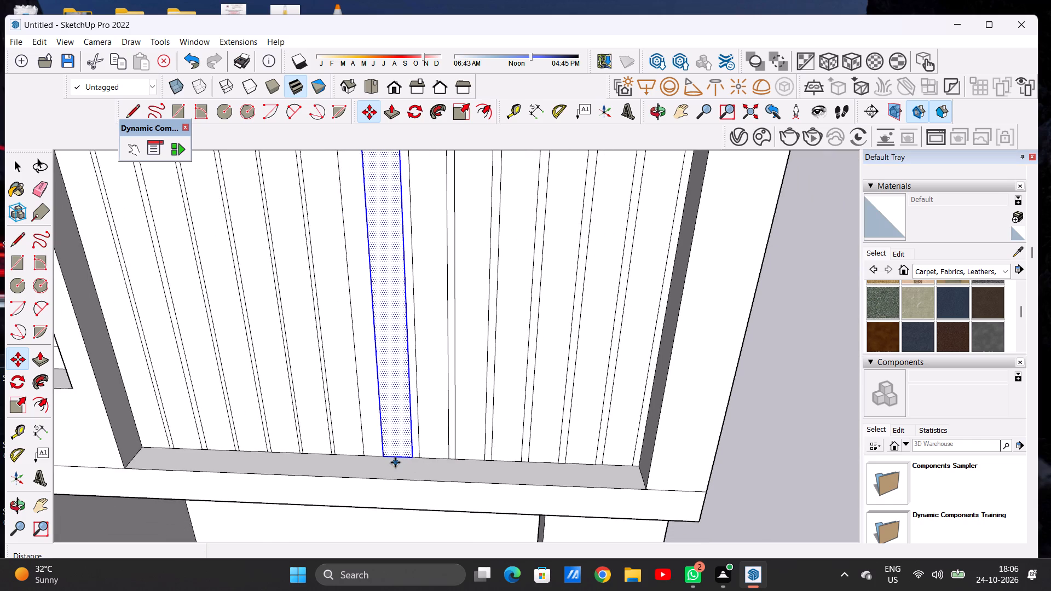
key("space")
Move the next strip before the remaining wide gap about 2 7/16" along the bottom edge toward the end frame.
scroll(344, 448, "up", 5)
double_click(357, 444)
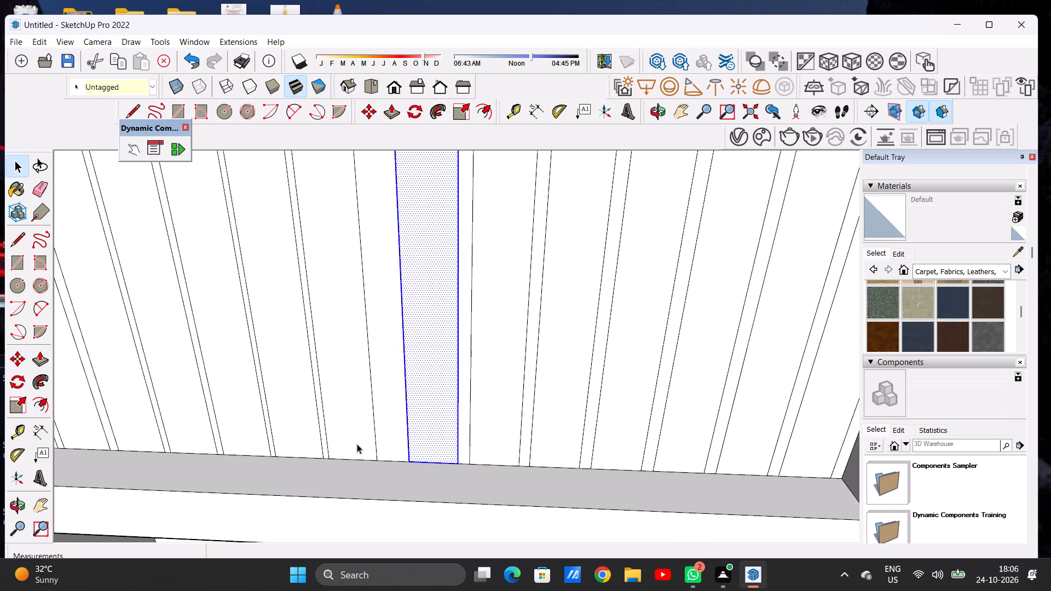
key("m")
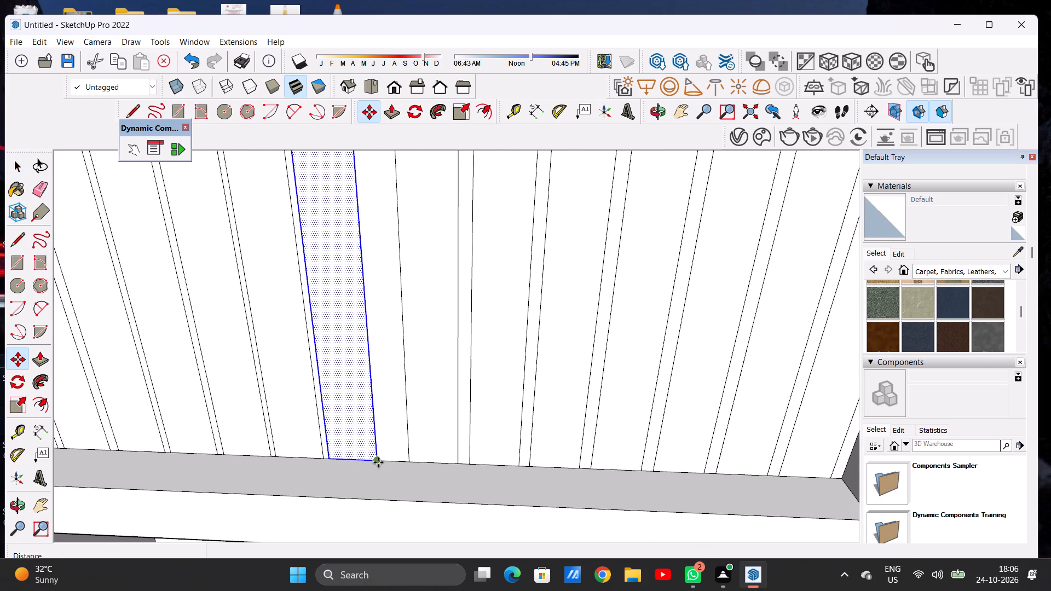
left_click(378, 461)
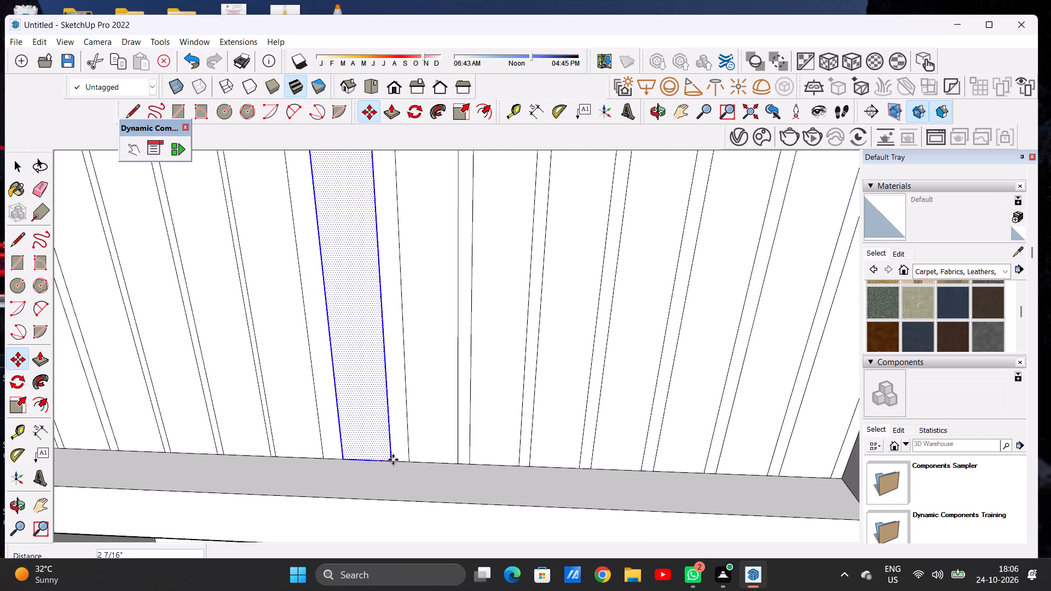
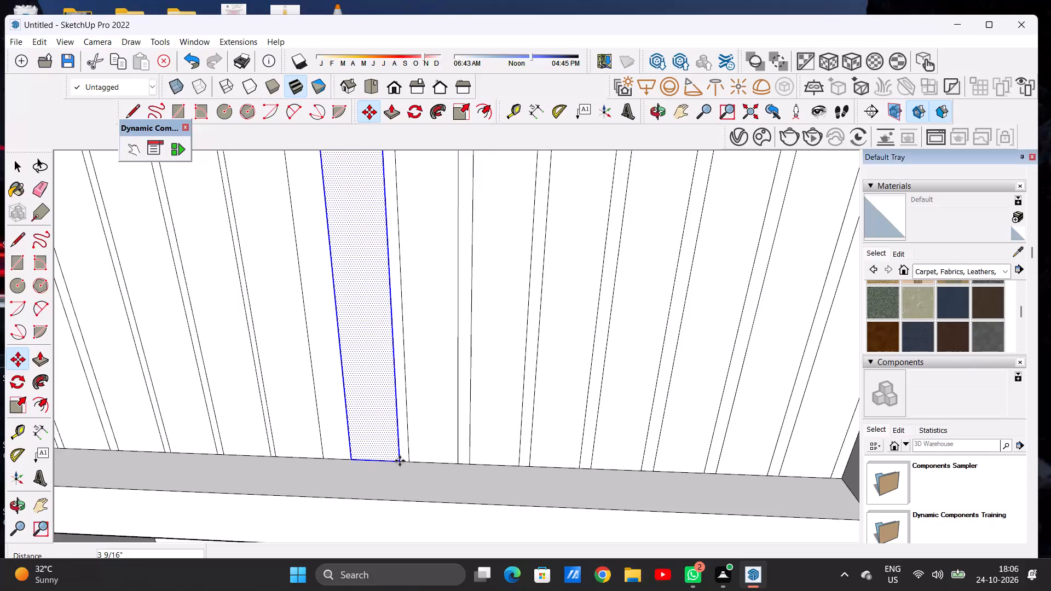
Move the sixth vertical strip from the panel's left end about 3" along the ledge toward the seventh, leaving a narrow gap.
key("space")
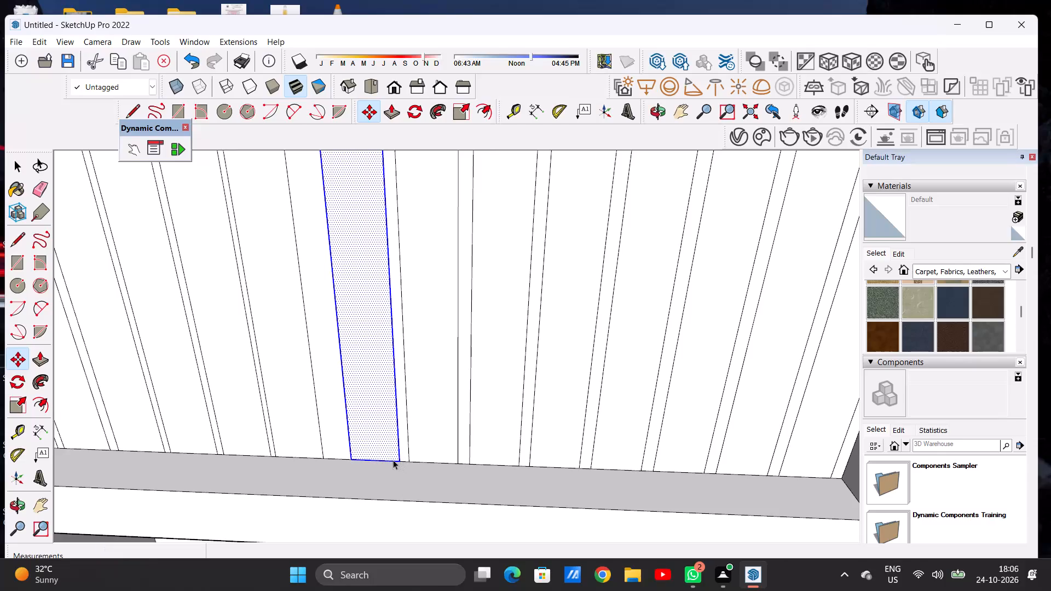
double_click(296, 449)
key("m")
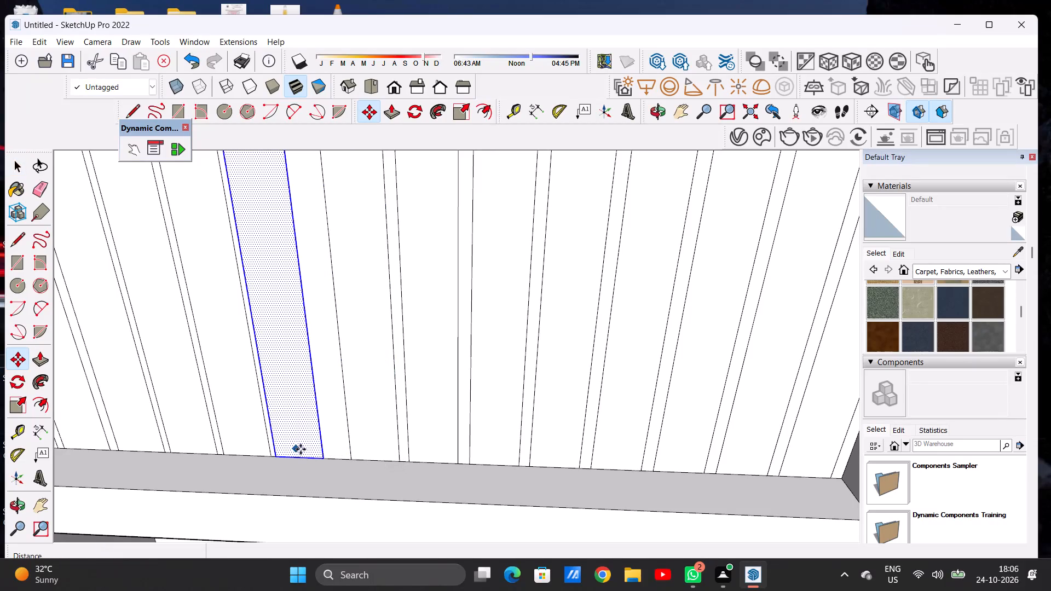
left_click(330, 459)
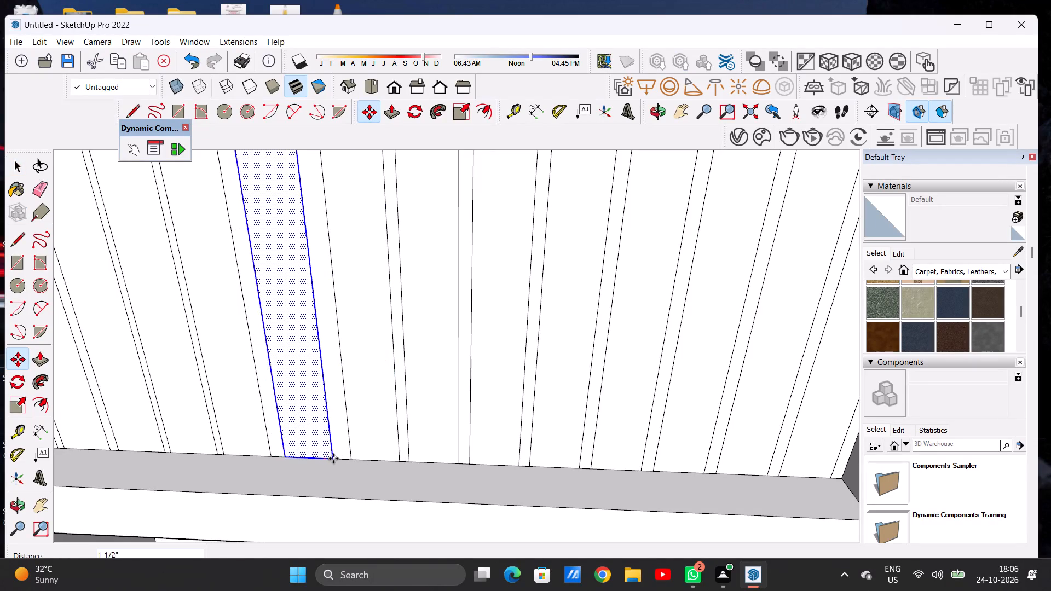
left_click(342, 462)
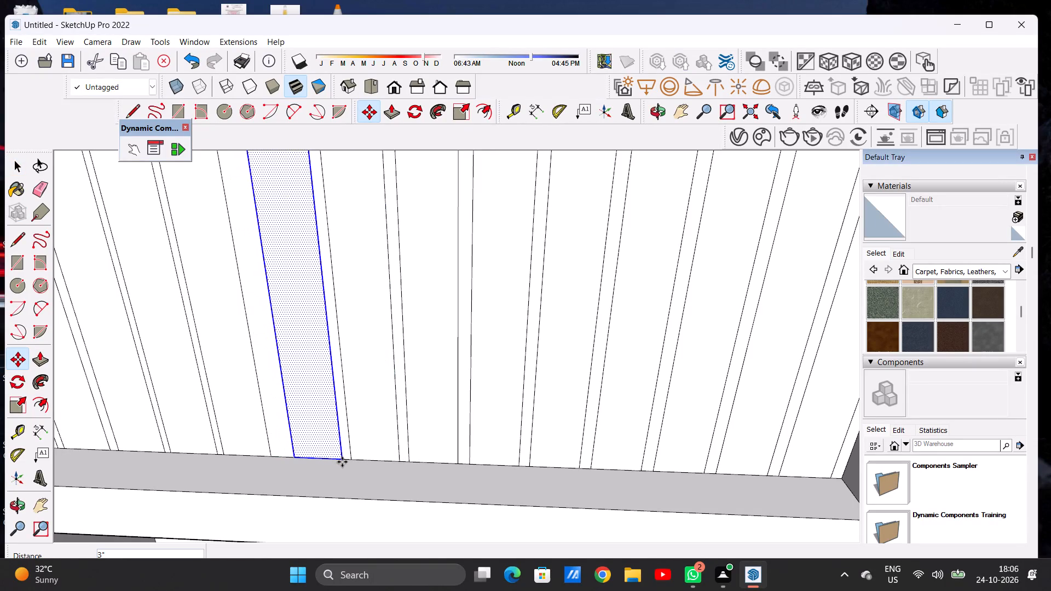
key("space")
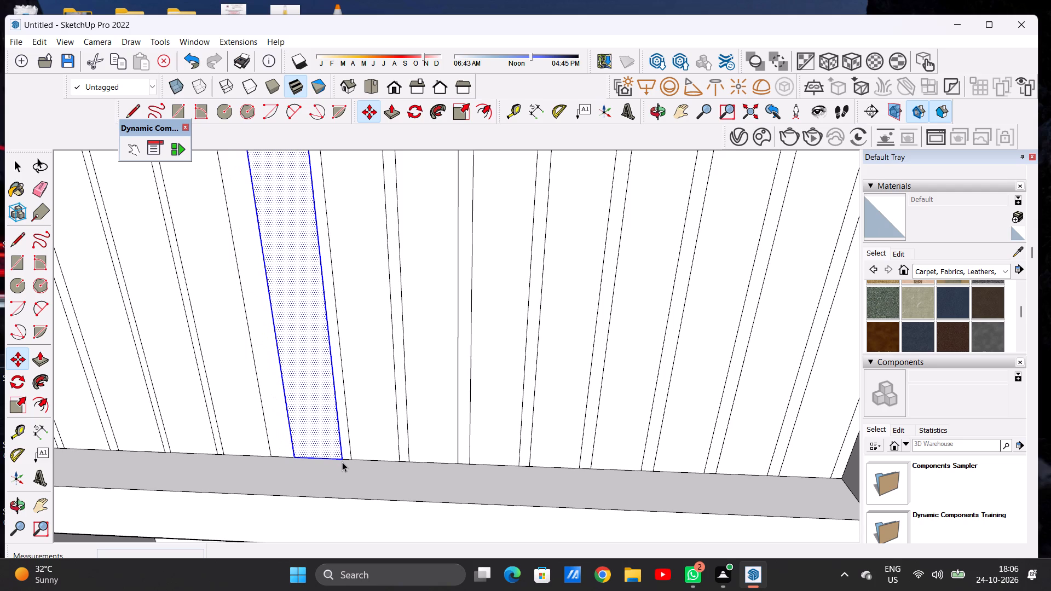
Move the fifth strip from the panel's left end about 2 1/2" along the ledge toward the sixth strip.
scroll(435, 403, "down", 3)
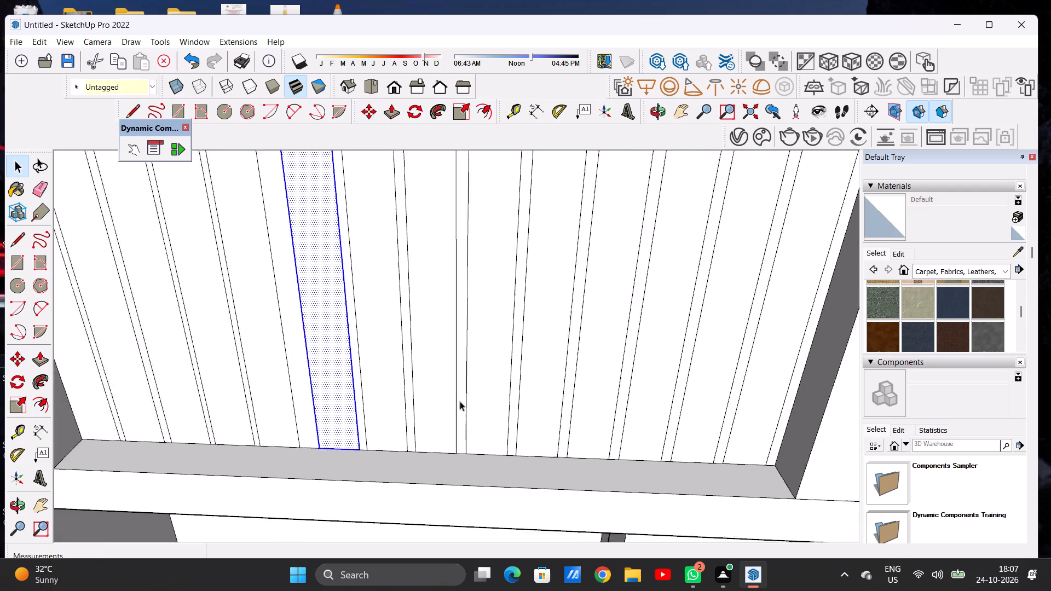
scroll(460, 401, "down", 3)
scroll(332, 426, "up", 1)
scroll(332, 426, "down", 1)
scroll(332, 426, "up", 5)
double_click(332, 426)
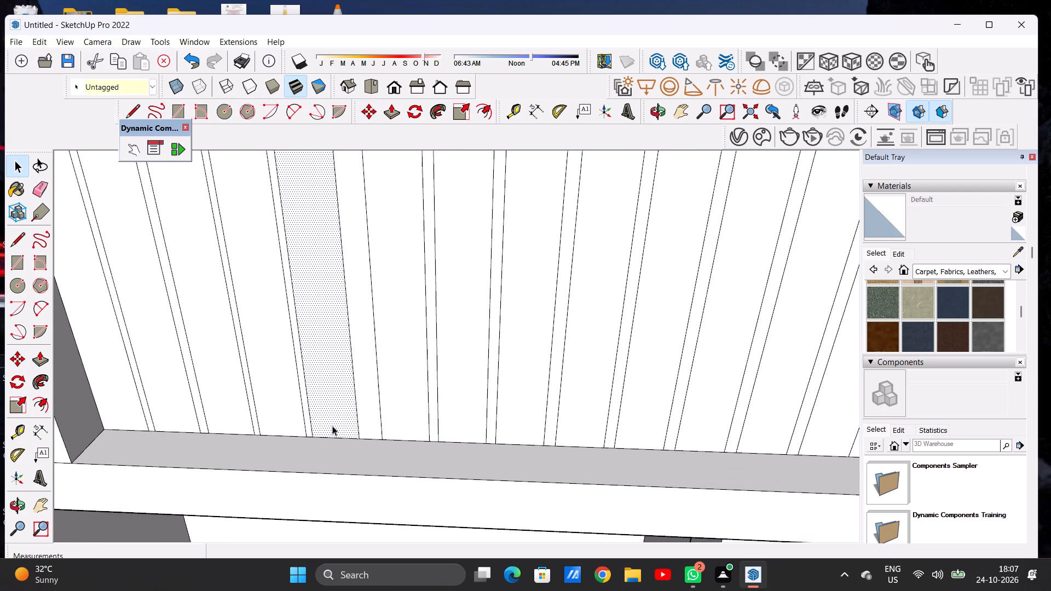
key("m")
scroll(343, 450, "up", 7)
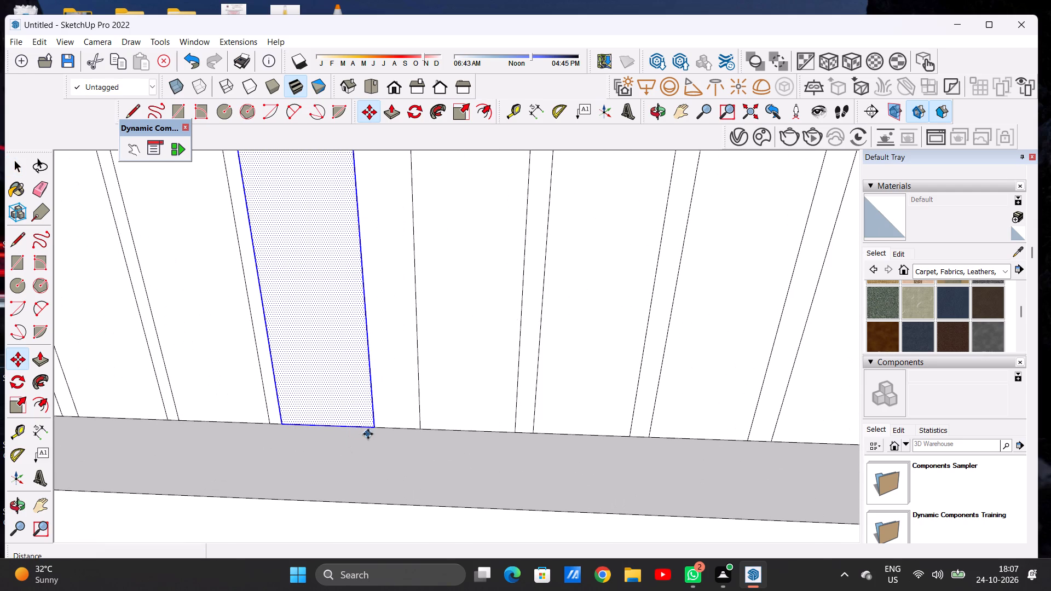
left_click(375, 428)
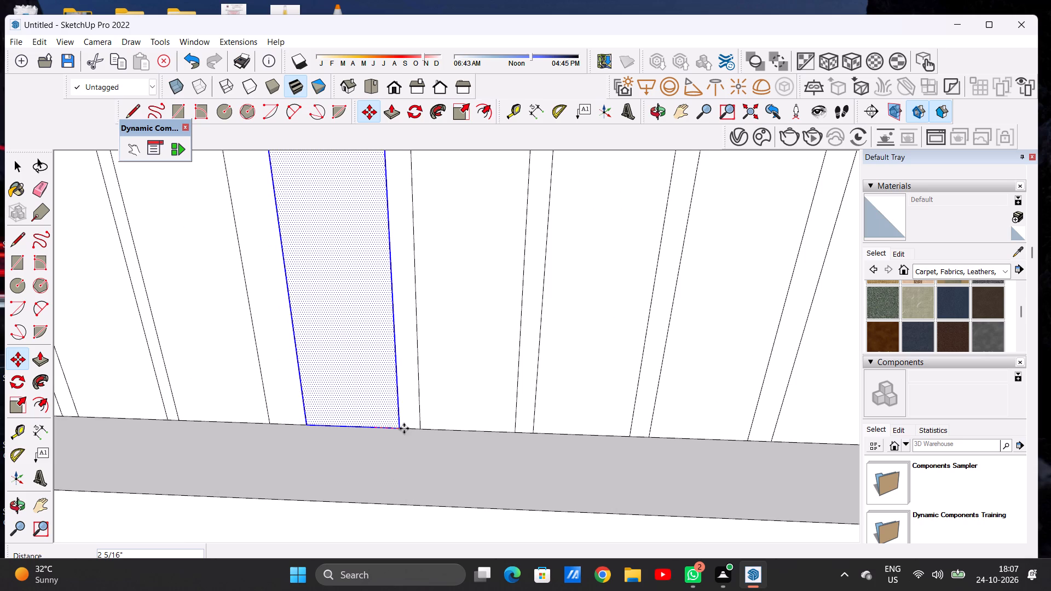
left_click(405, 428)
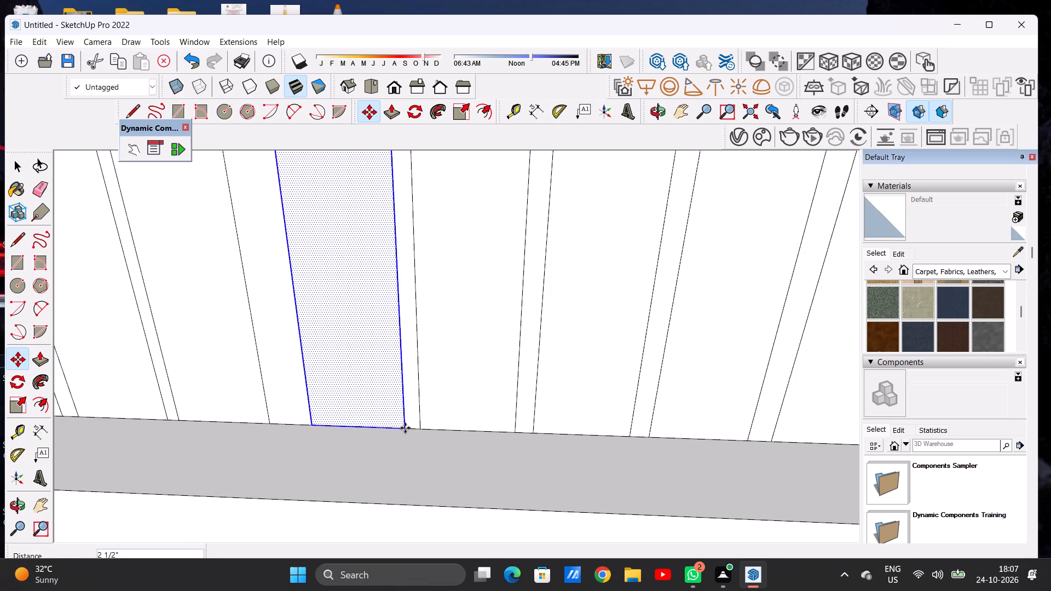
key("space")
Move the fourth strip from the panel's left end about 2 5/16" along the ledge toward the fifth strip.
scroll(467, 432, "down", 6)
scroll(334, 413, "up", 4)
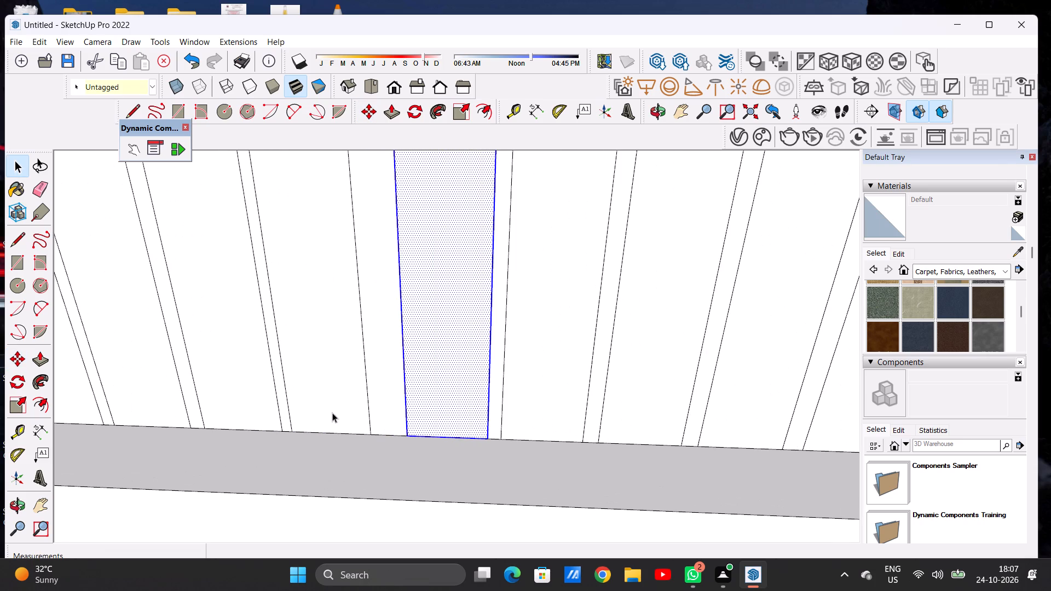
double_click(332, 413)
key("m")
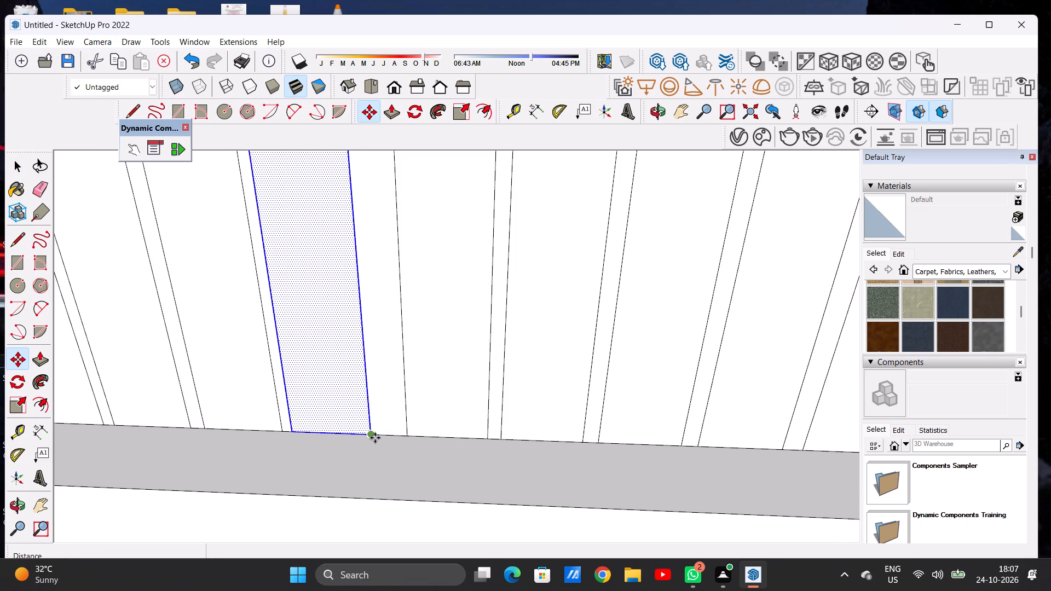
left_click(371, 436)
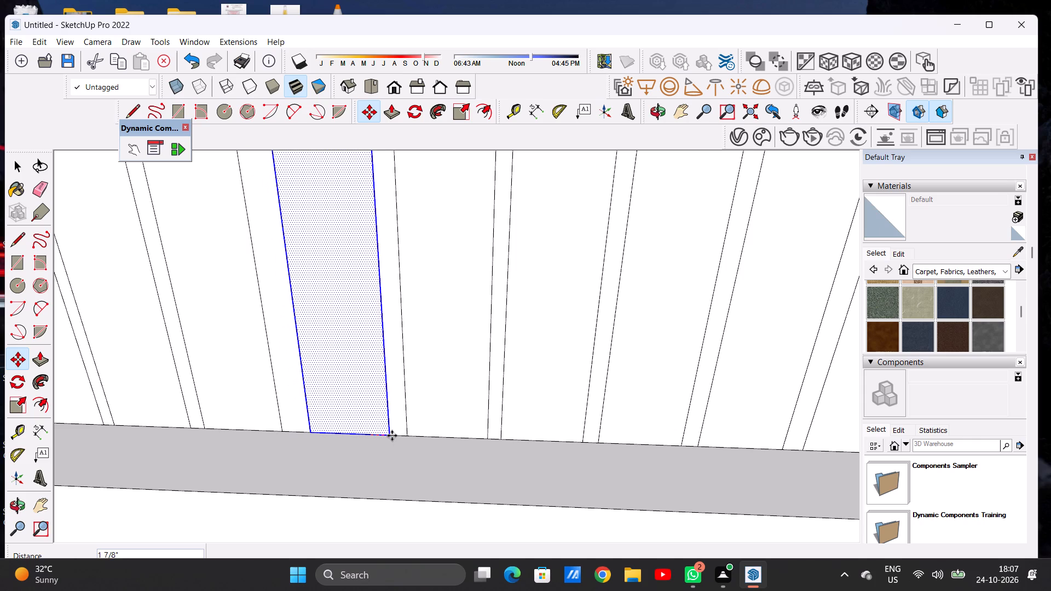
left_click(395, 436)
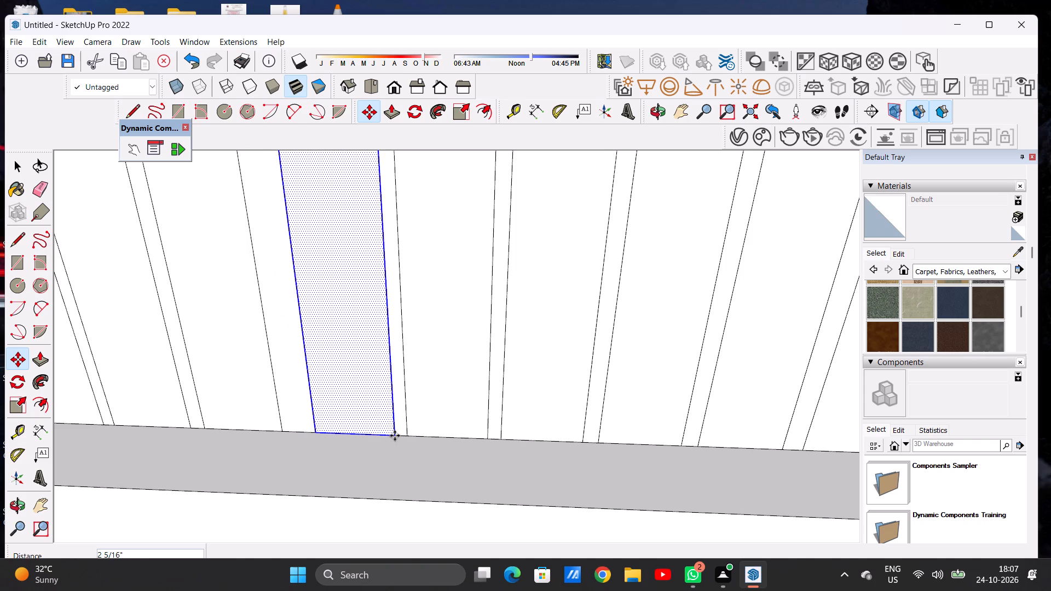
key("space")
Move the third strip from the panel's left end about 1 7/16" along the ledge toward the fourth strip.
scroll(476, 450, "down", 7)
scroll(355, 424, "up", 5)
double_click(355, 424)
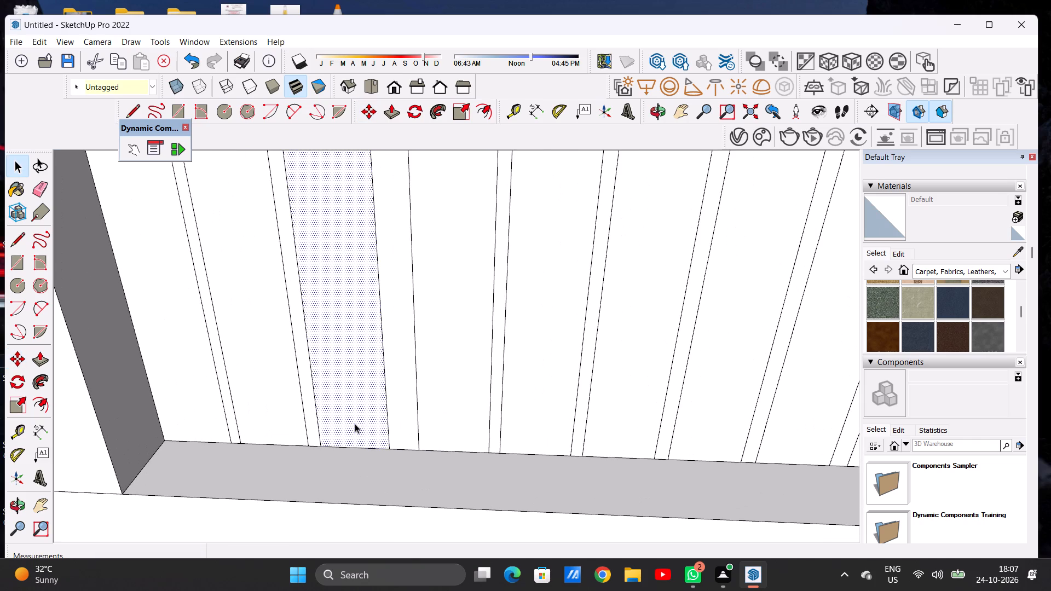
key("m")
left_click(388, 449)
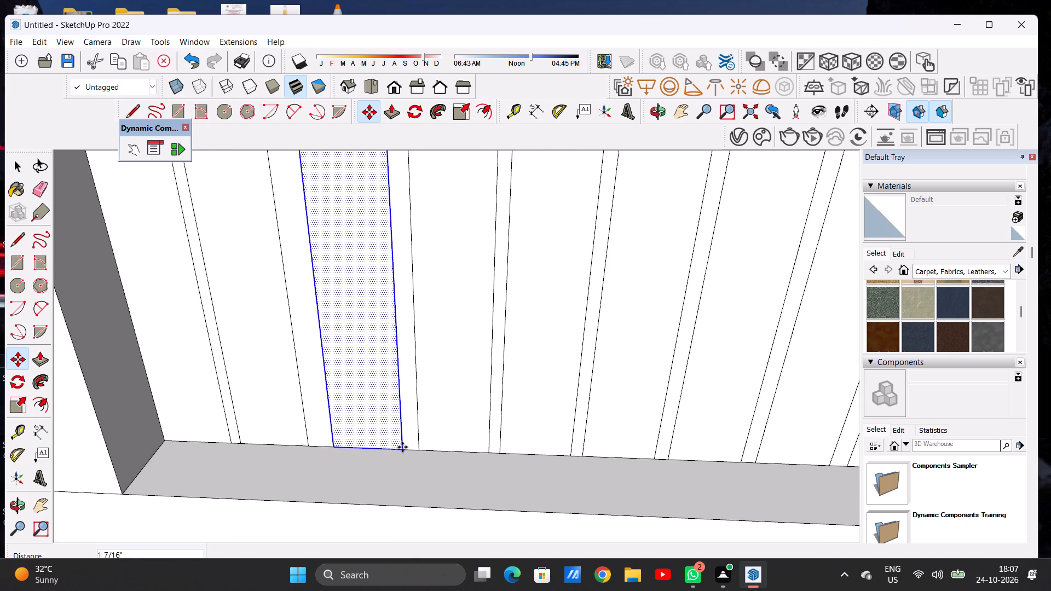
left_click(402, 447)
key("space")
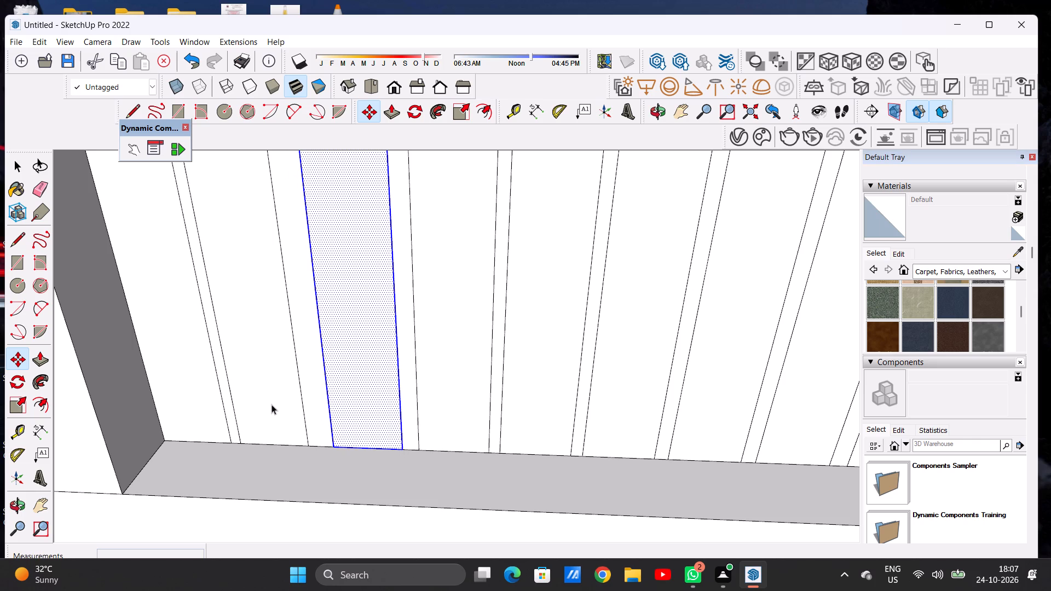
Move the second strip from the panel's left end about 7/8" toward the third strip, and clear the selection.
double_click(272, 404)
key("m")
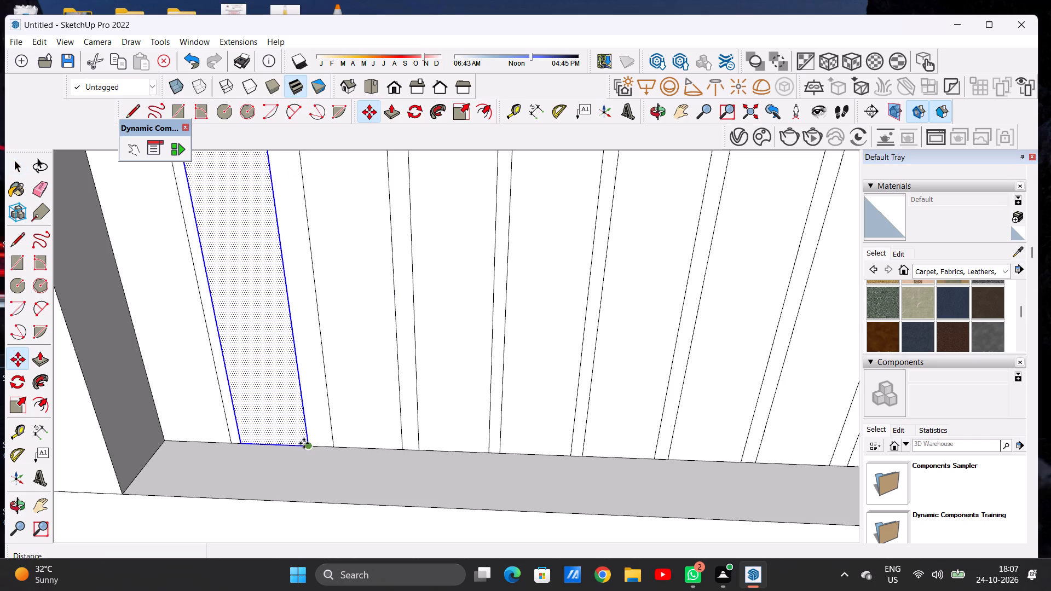
left_click(304, 443)
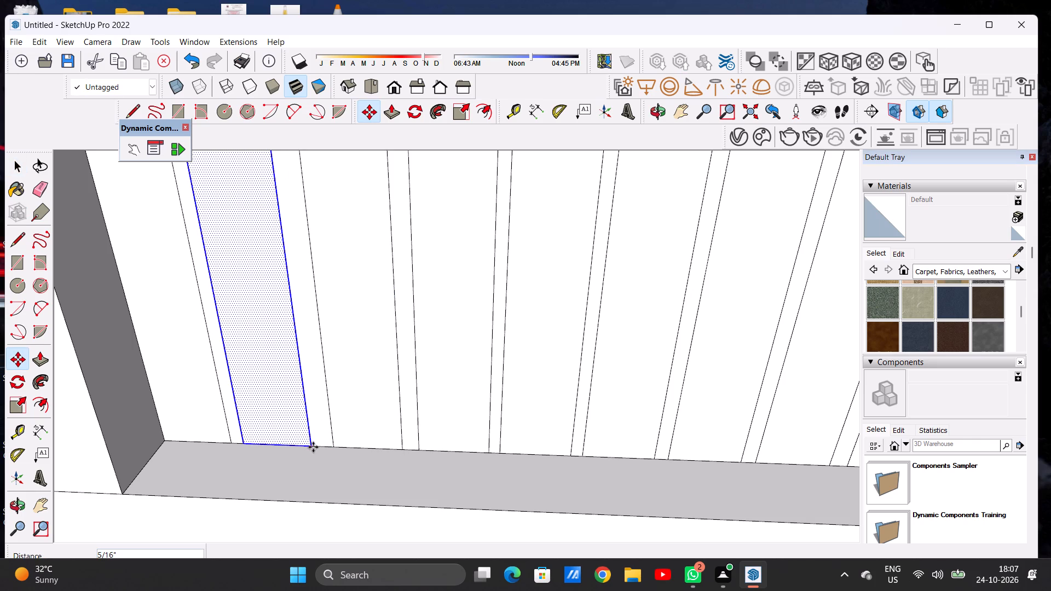
left_click(316, 449)
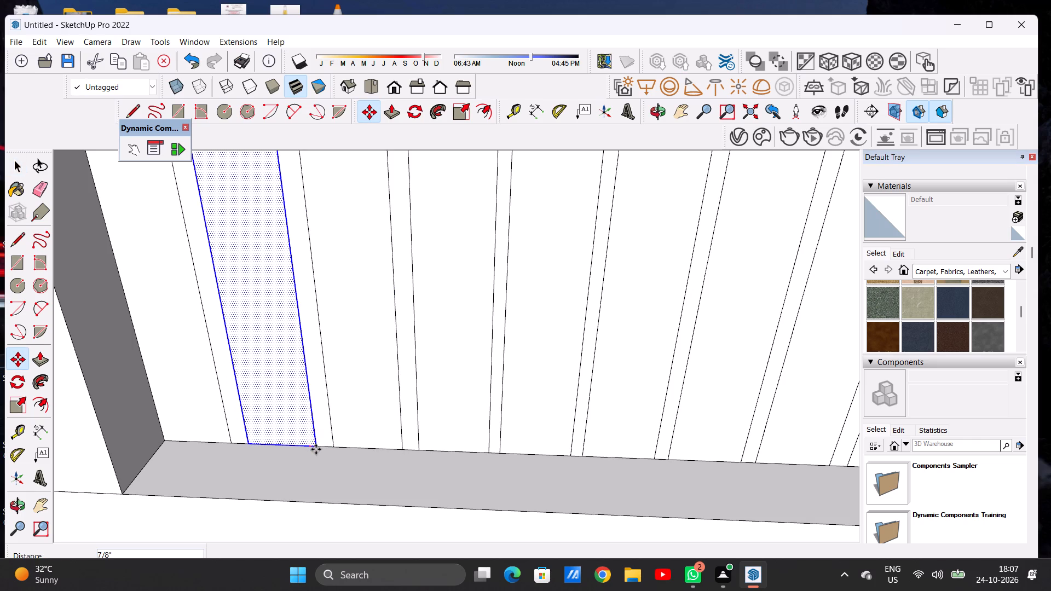
key("space")
scroll(316, 449, "down", 20)
scroll(316, 449, "down", 2)
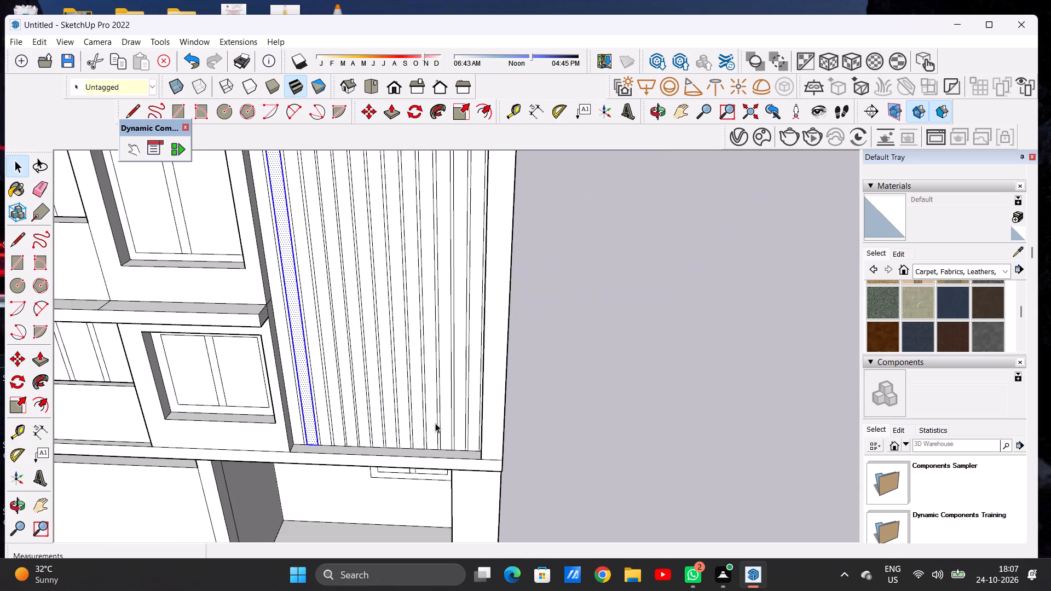
left_click(596, 390)
Push/Pull the first three strips at the panel's left end outward 4", matching the second and third to the first.
scroll(521, 422, "down", 8)
middle_click_drag(460, 384, 356, 361)
scroll(433, 291, "up", 14)
middle_click_drag(425, 295, 395, 342)
scroll(375, 323, "up", 8)
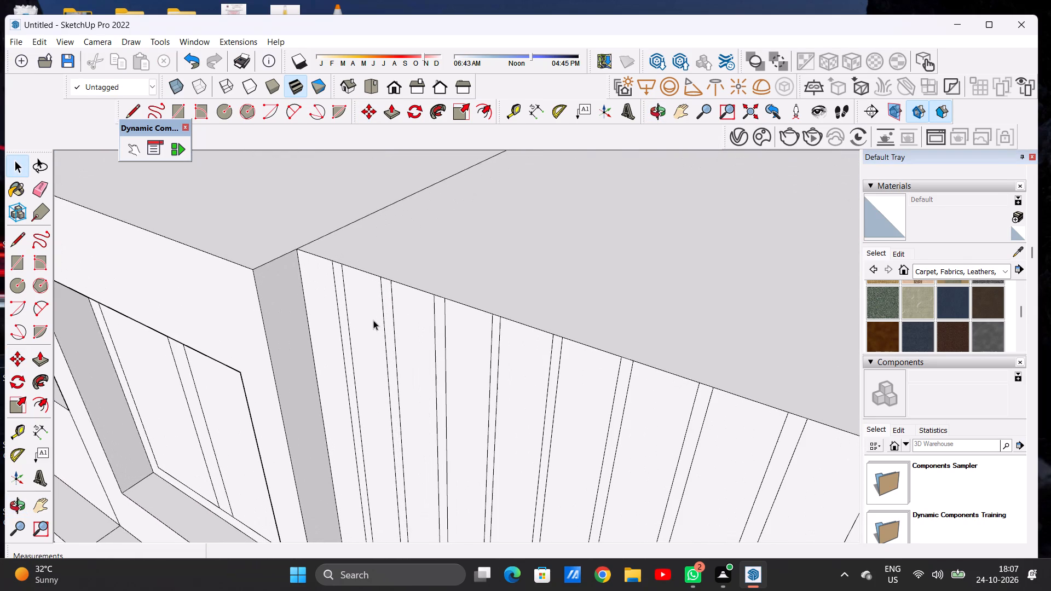
key("p")
left_click(322, 272)
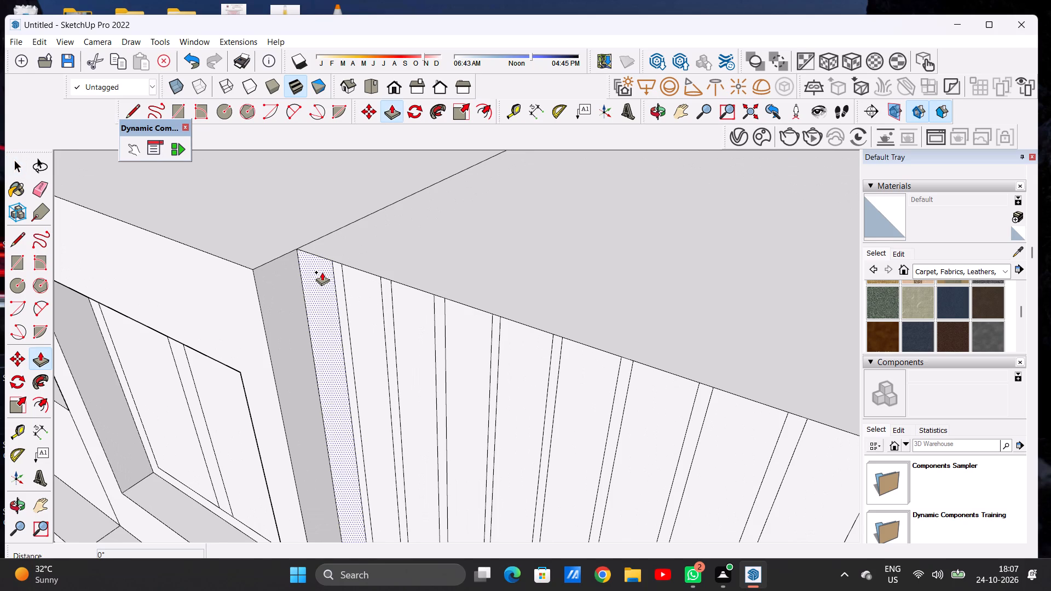
left_click(303, 282)
left_click(354, 284)
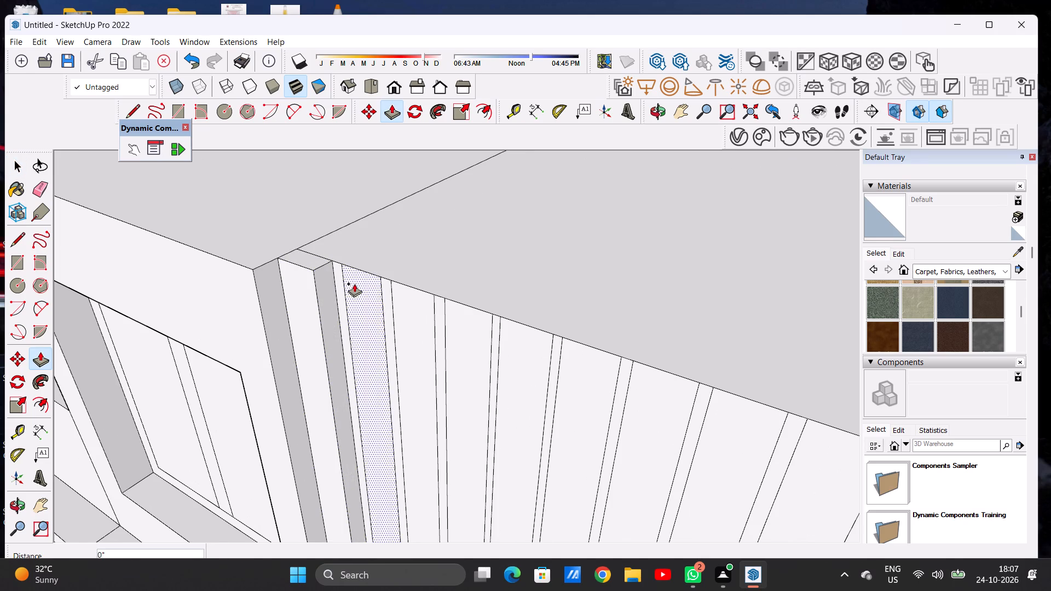
left_click(313, 273)
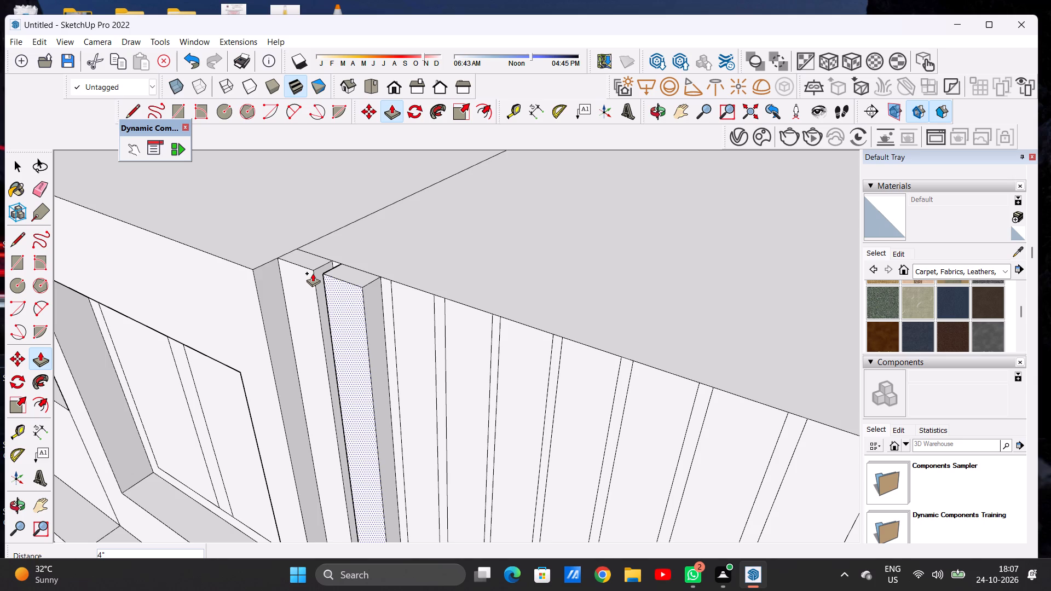
left_click(412, 313)
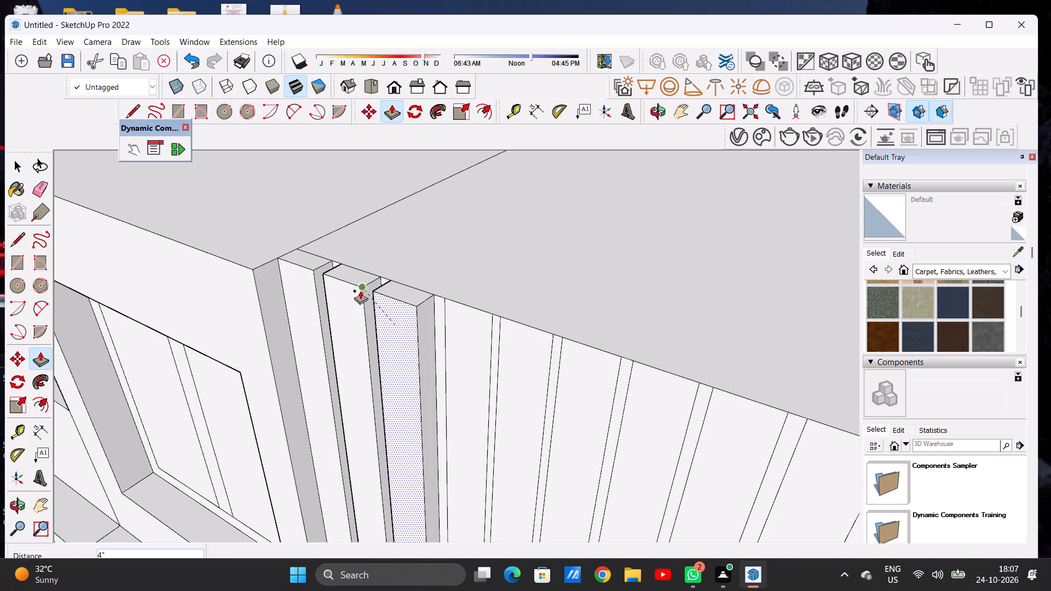
left_click(359, 291)
key("space")
Push/Pull the first three strips at the panel's left end outward a further 1 5/8" each, keeping them flush.
scroll(395, 322, "down", 9)
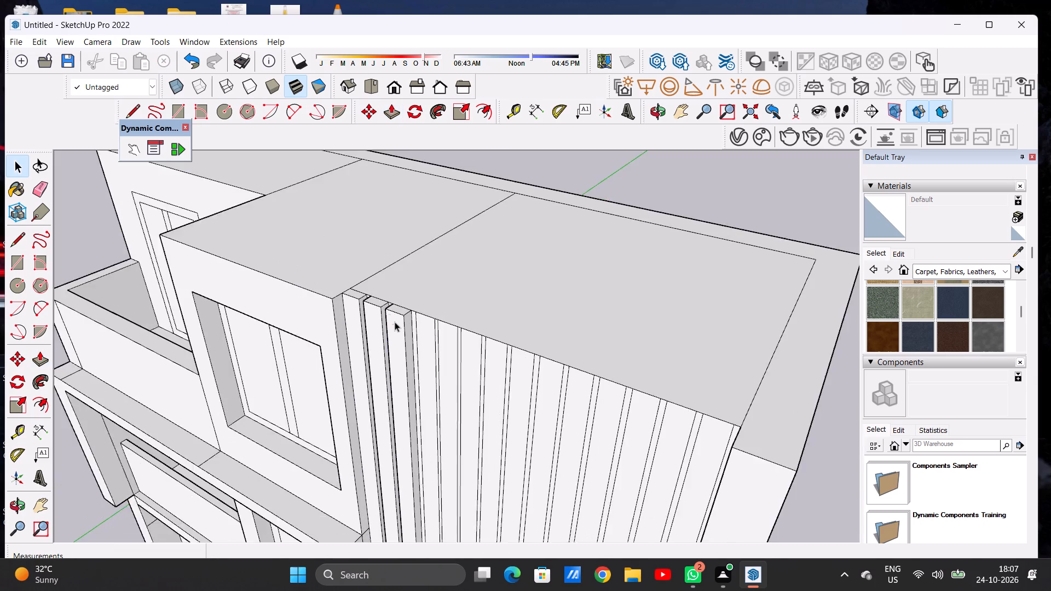
scroll(395, 322, "down", 12)
middle_click_drag(359, 342, 476, 287)
middle_click_drag(476, 287, 472, 291)
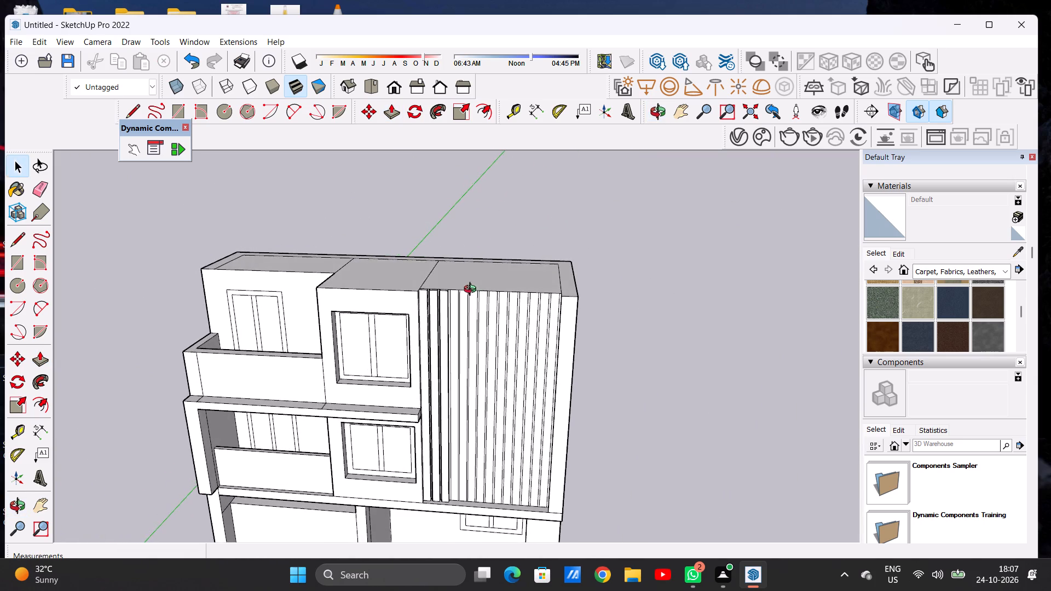
middle_click_drag(472, 291, 332, 364)
scroll(441, 320, "up", 14)
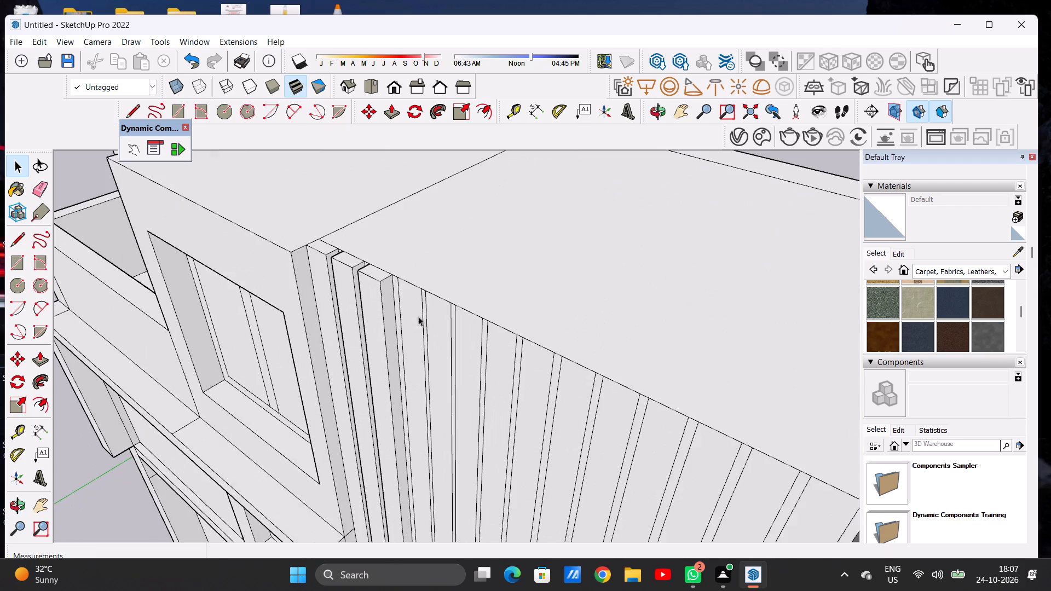
middle_click_drag(409, 306, 392, 341)
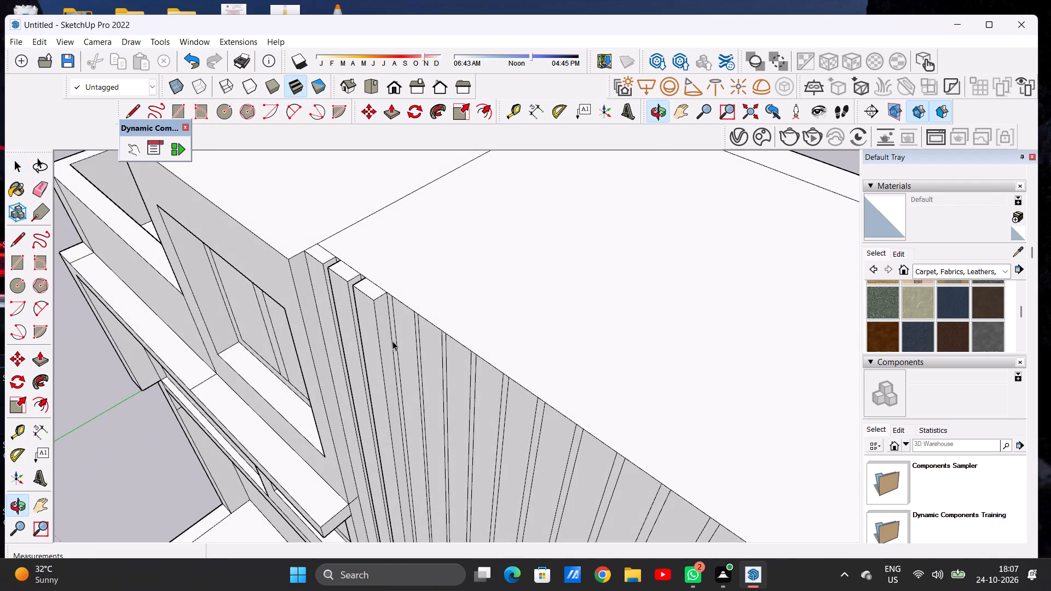
key("p")
scroll(326, 273, "up", 6)
scroll(325, 273, "down", 1)
left_click(317, 263)
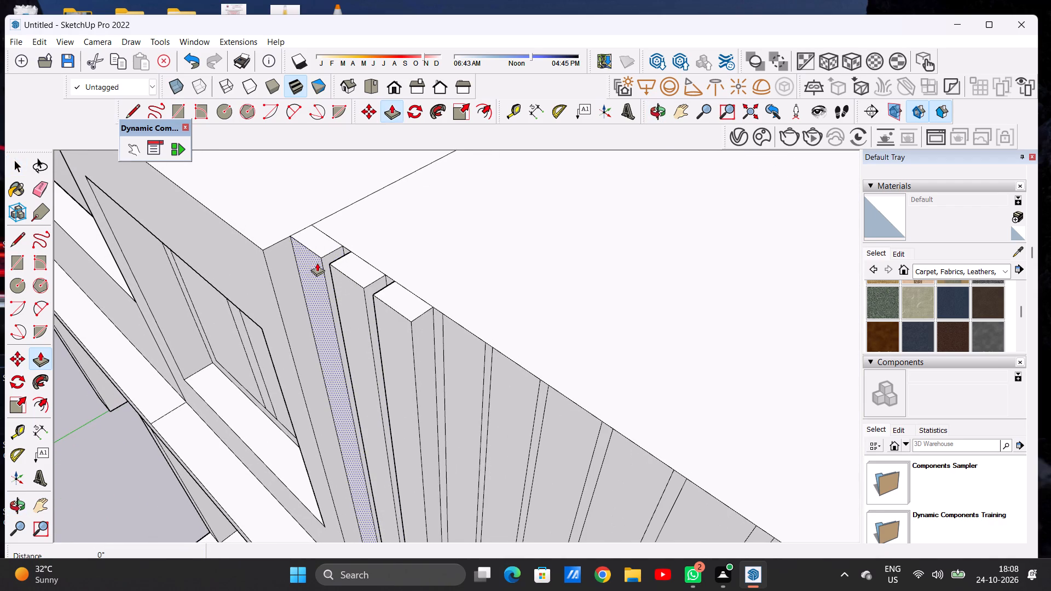
left_click(309, 270)
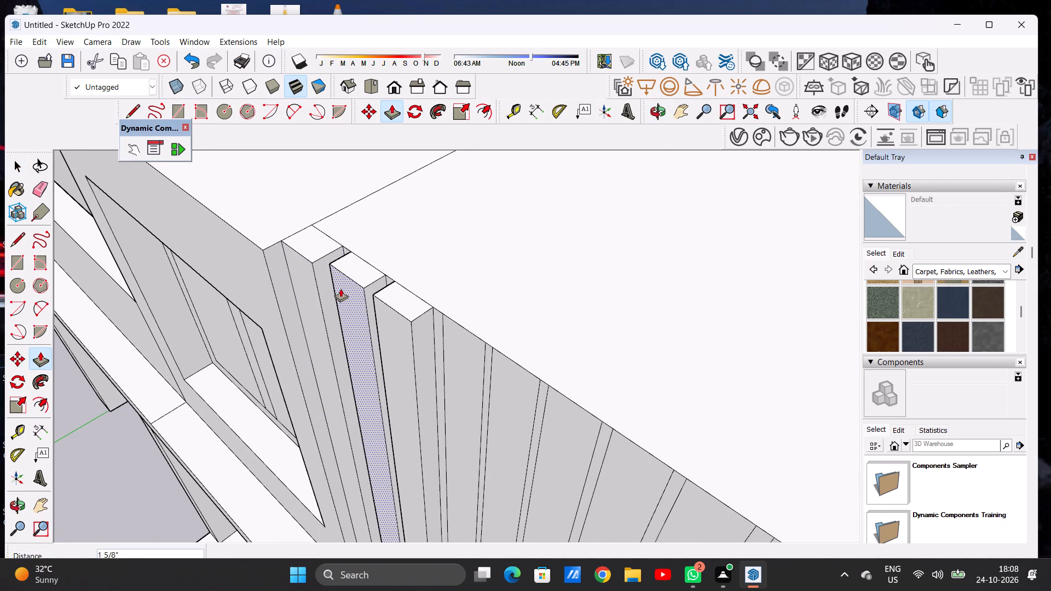
left_click(340, 288)
left_click(313, 265)
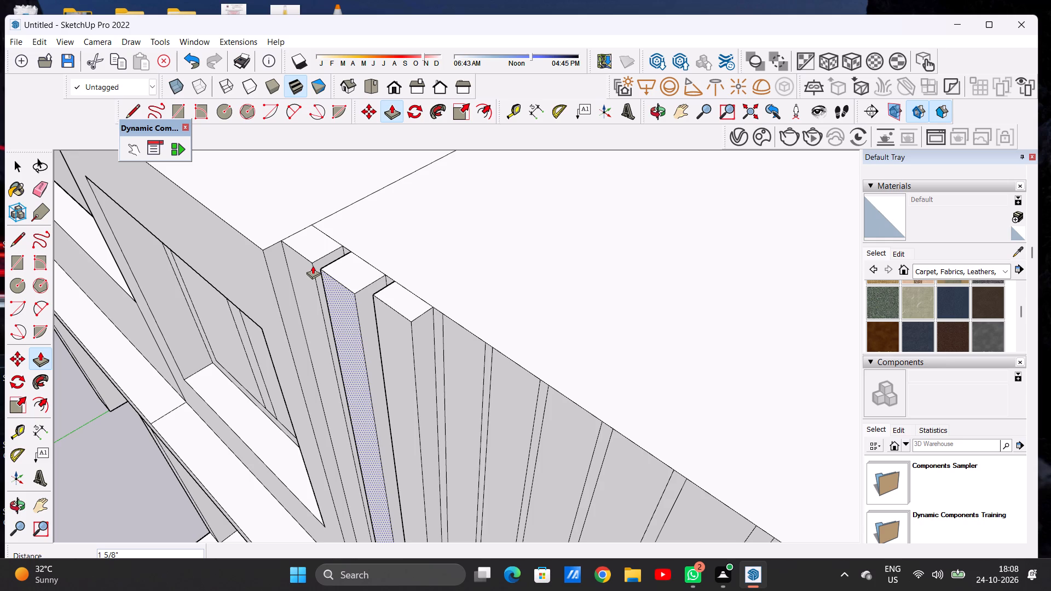
left_click(395, 334)
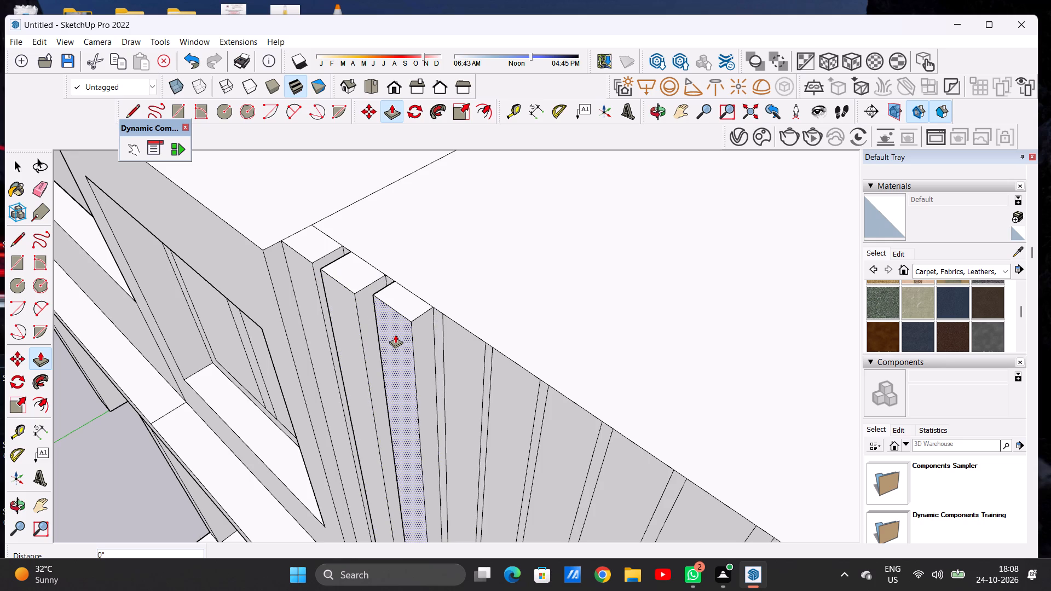
left_click(359, 296)
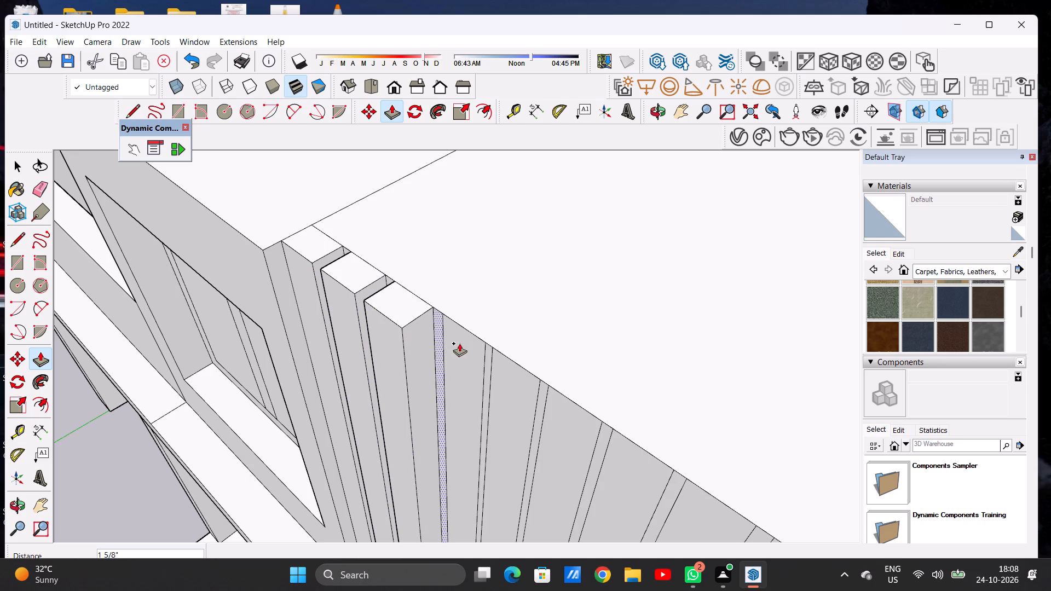
Push/Pull the fourth, fifth and sixth strips from the panel's left end outward 5 5/8", flush with the neighbouring louvers.
left_click(459, 343)
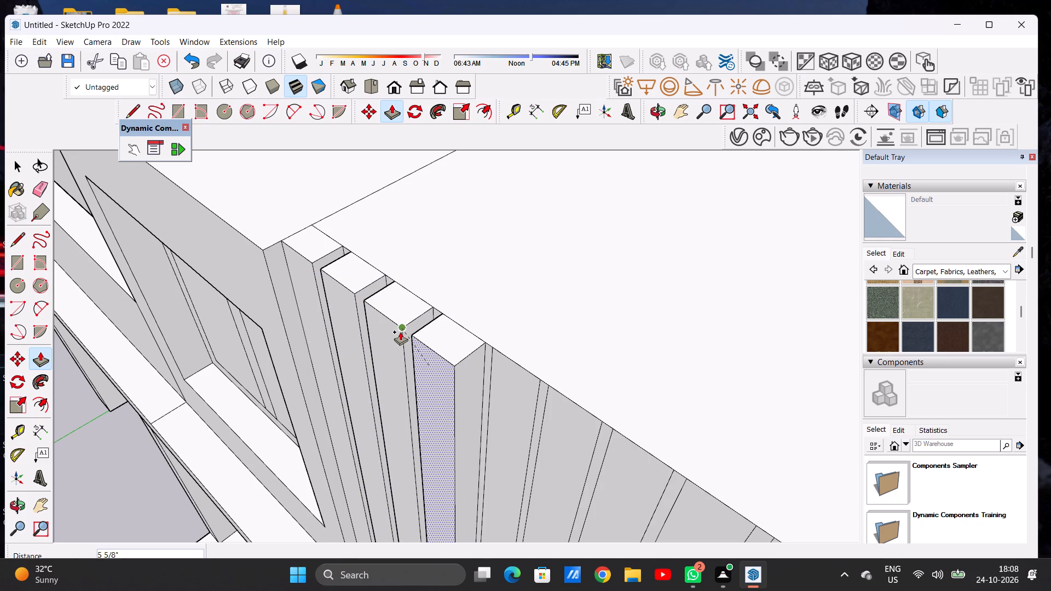
left_click(400, 332)
scroll(407, 269, "down", 7)
scroll(497, 410, "up", 6)
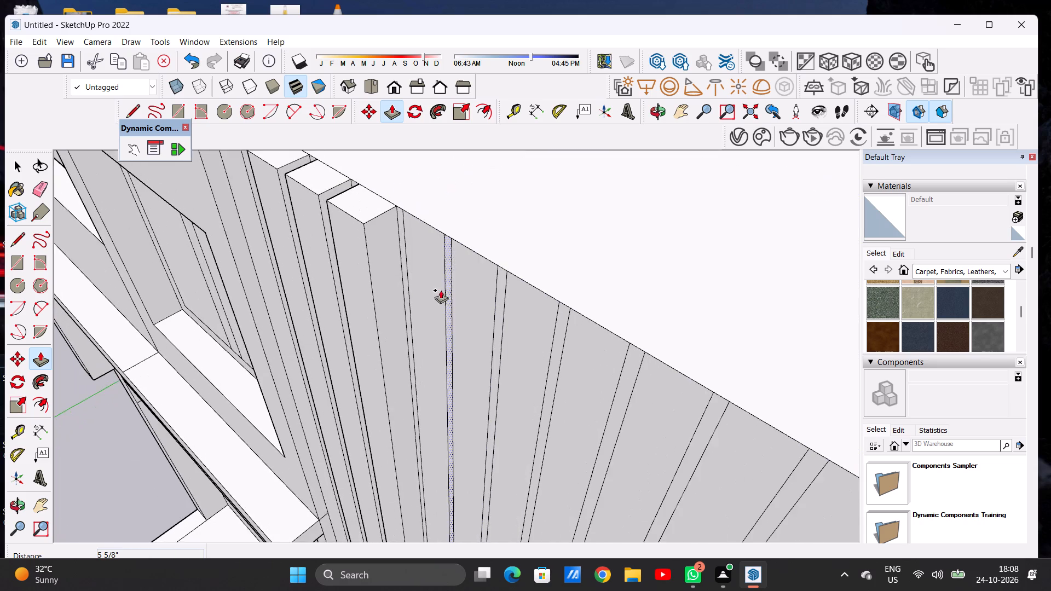
scroll(429, 222, "up", 5)
left_click(411, 238)
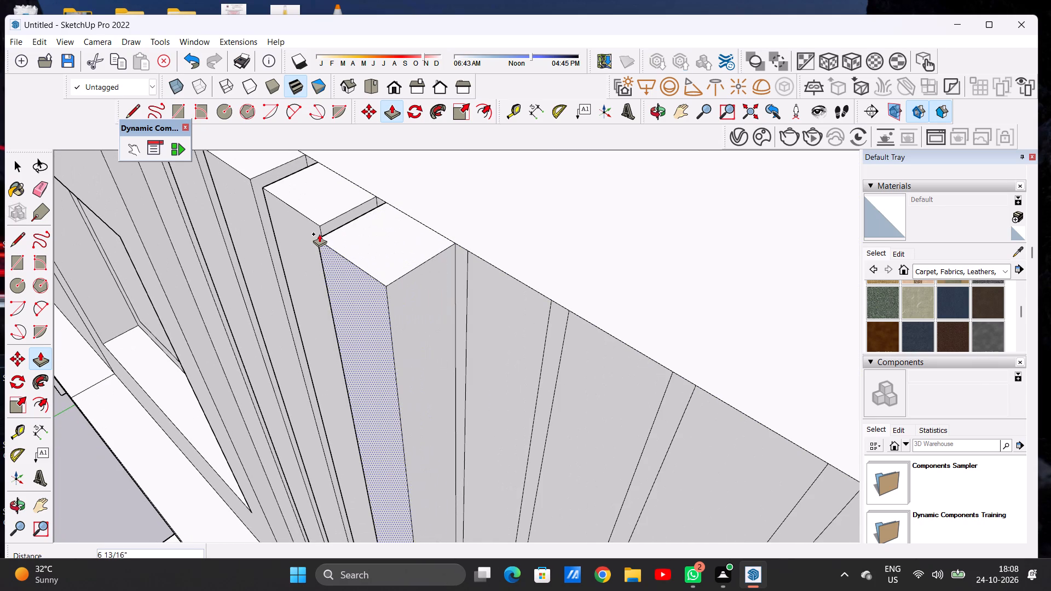
left_click(318, 231)
left_click(478, 277)
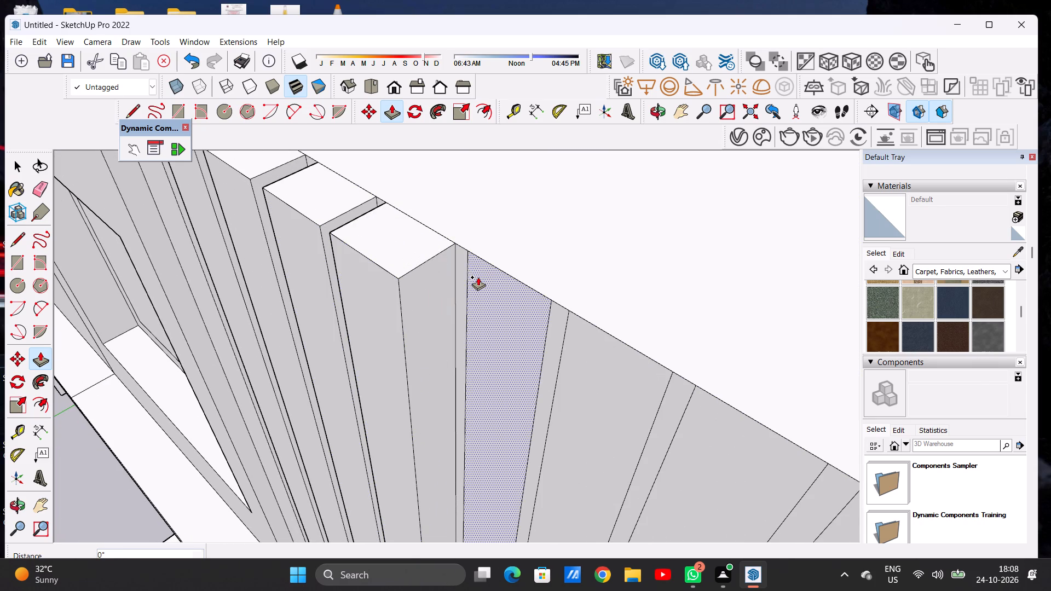
left_click(400, 281)
Push/Pull the seventh and eighth strips from the panel's left end outward 5 5/8", flush with the previous louvers.
scroll(453, 291, "down", 5)
scroll(538, 337, "up", 3)
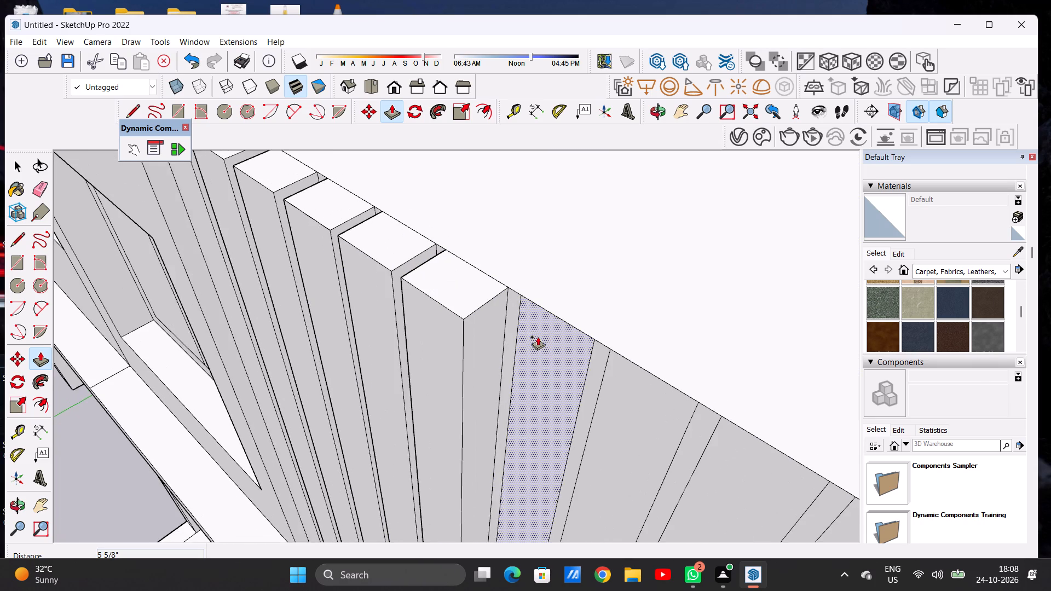
scroll(538, 337, "up", 1)
left_click(538, 337)
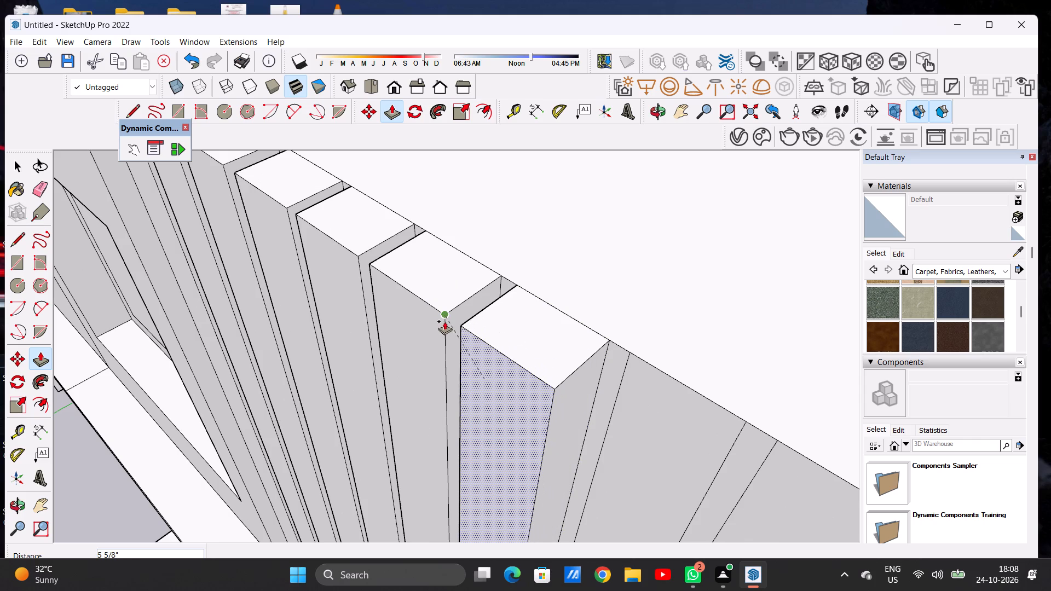
left_click(444, 321)
scroll(452, 323, "down", 11)
scroll(516, 346, "up", 6)
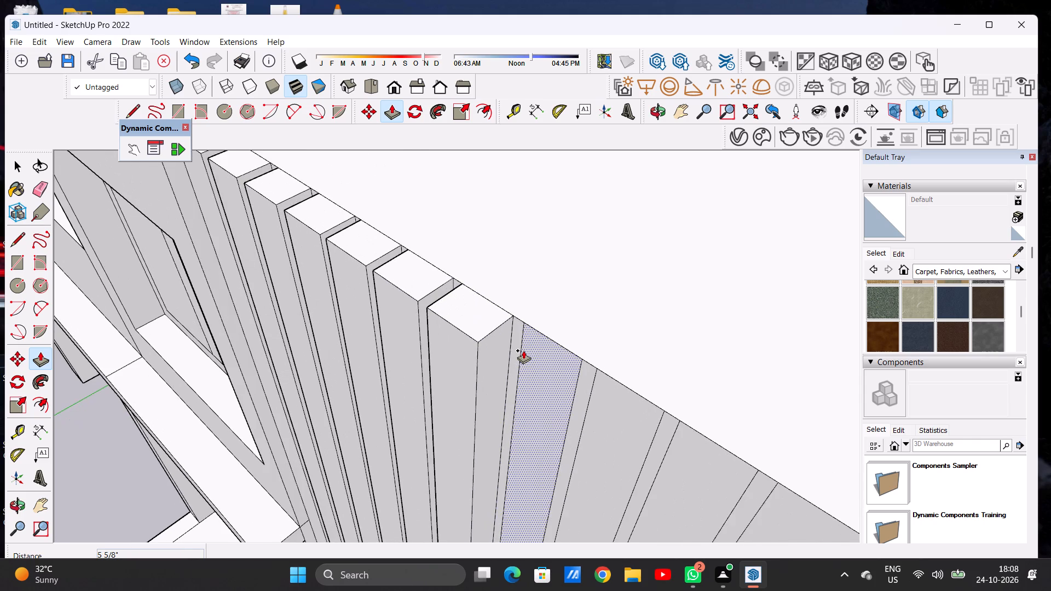
left_click(523, 350)
left_click(470, 345)
Push/Pull the ninth and tenth strips from the panel's left end outward 5 5/8", flush with the previous louvers.
scroll(497, 319, "down", 4)
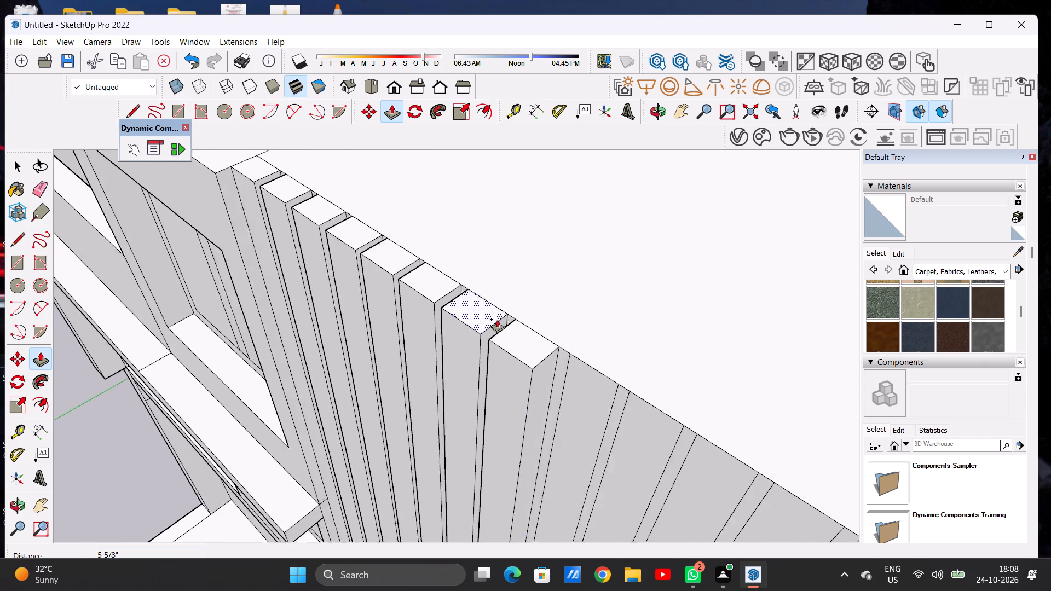
scroll(497, 319, "down", 2)
scroll(547, 364, "up", 5)
left_click(564, 362)
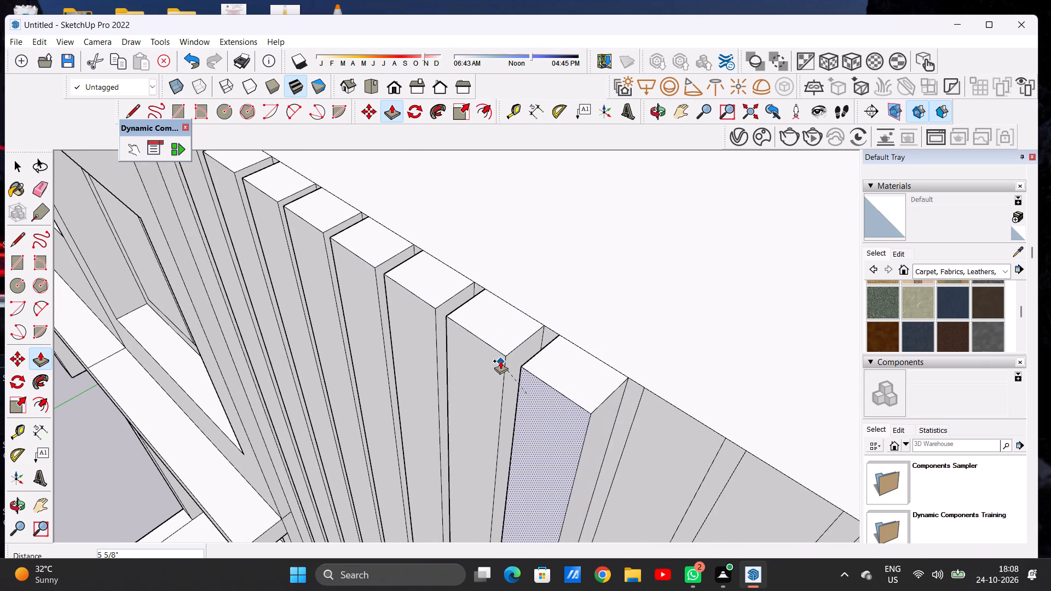
left_click(502, 361)
scroll(502, 361, "down", 6)
scroll(582, 386, "up", 7)
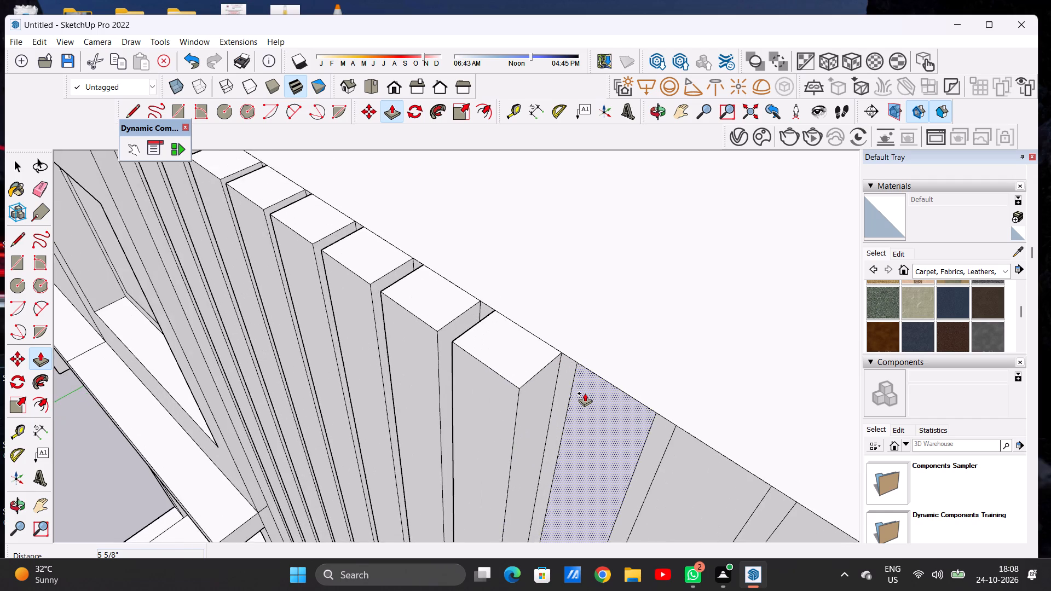
left_click(585, 393)
left_click(512, 387)
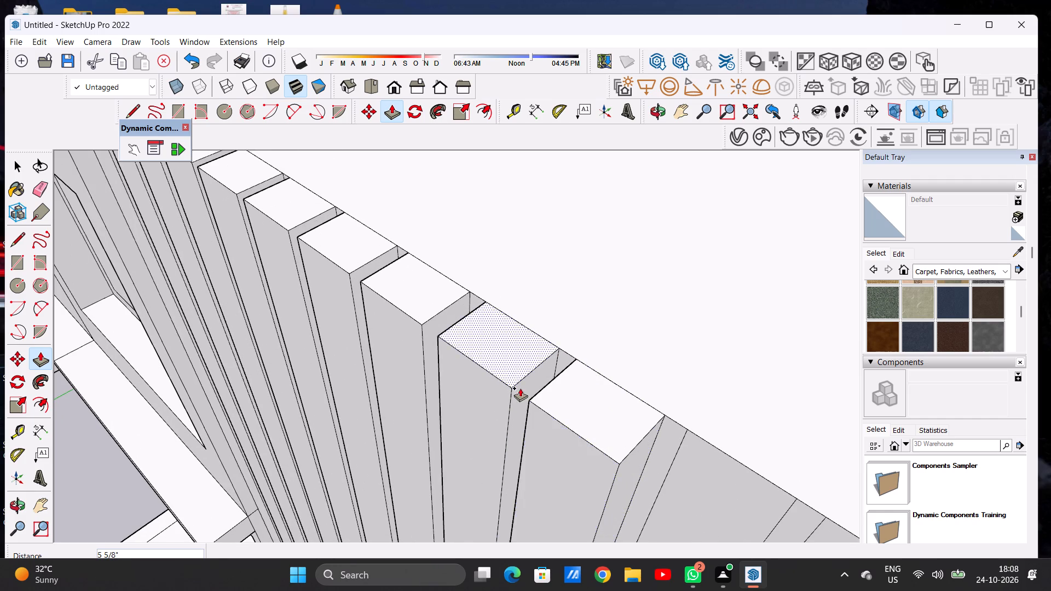
Push/Pull the eleventh and twelfth strips from the panel's left end outward 5 5/8", flush with the previous louvers.
scroll(517, 370, "down", 12)
scroll(592, 384, "up", 13)
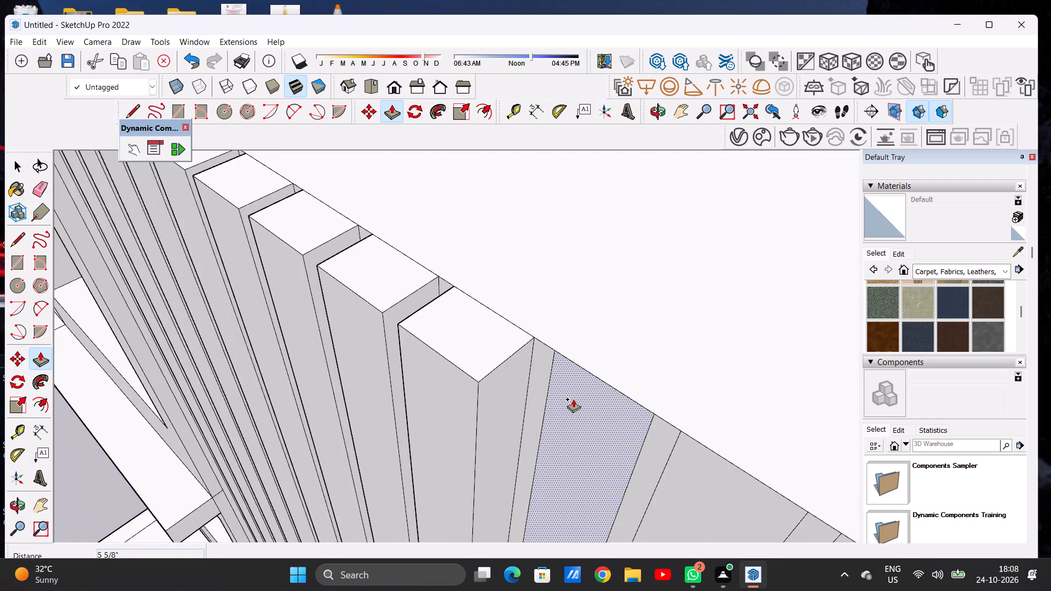
left_click(573, 399)
left_click(471, 385)
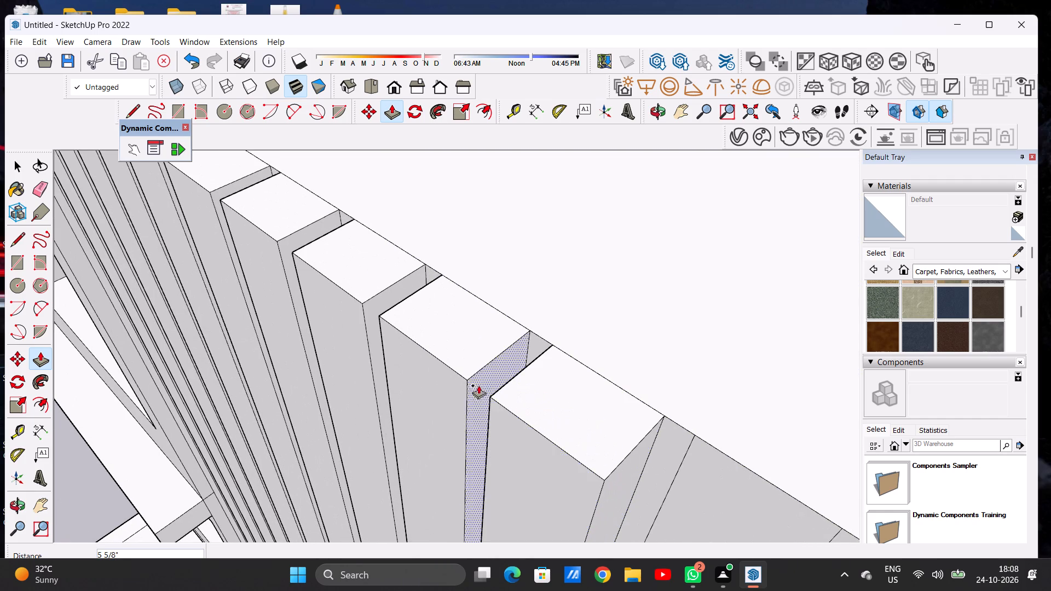
scroll(489, 387, "down", 16)
scroll(536, 396, "up", 7)
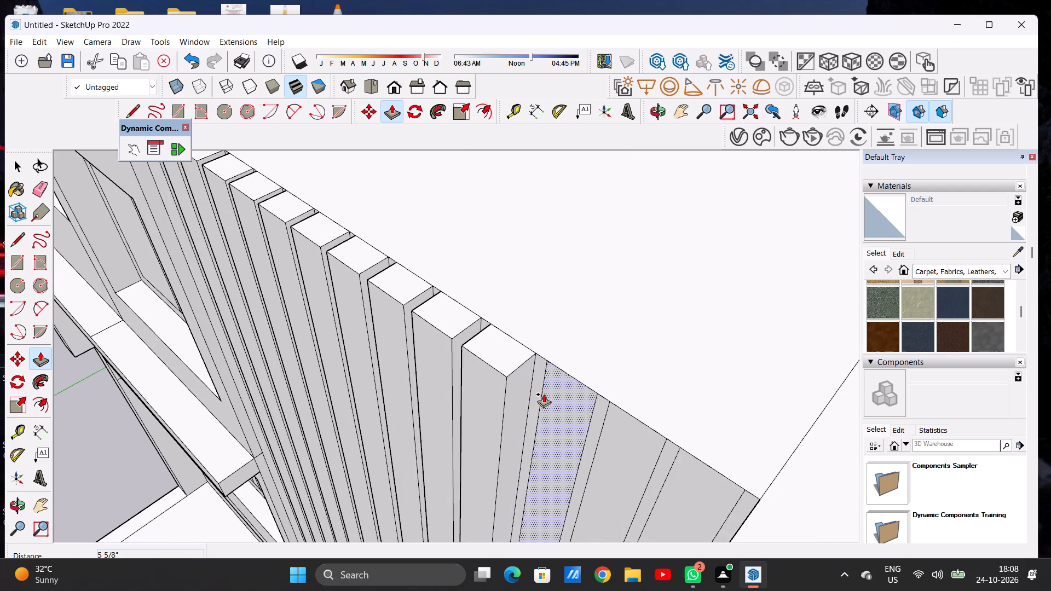
scroll(572, 386, "up", 6)
left_click(572, 386)
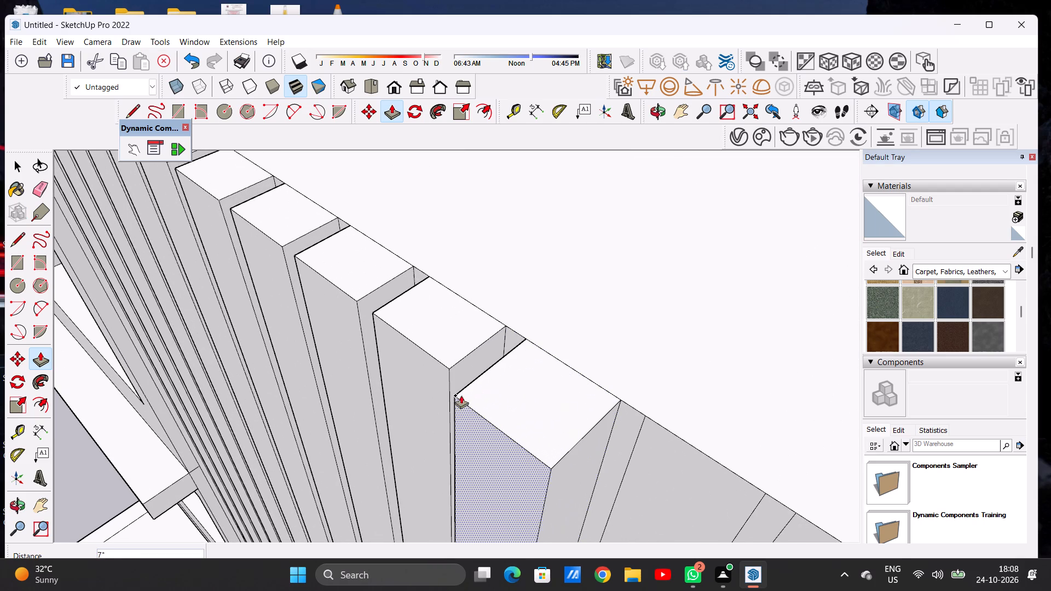
left_click(453, 364)
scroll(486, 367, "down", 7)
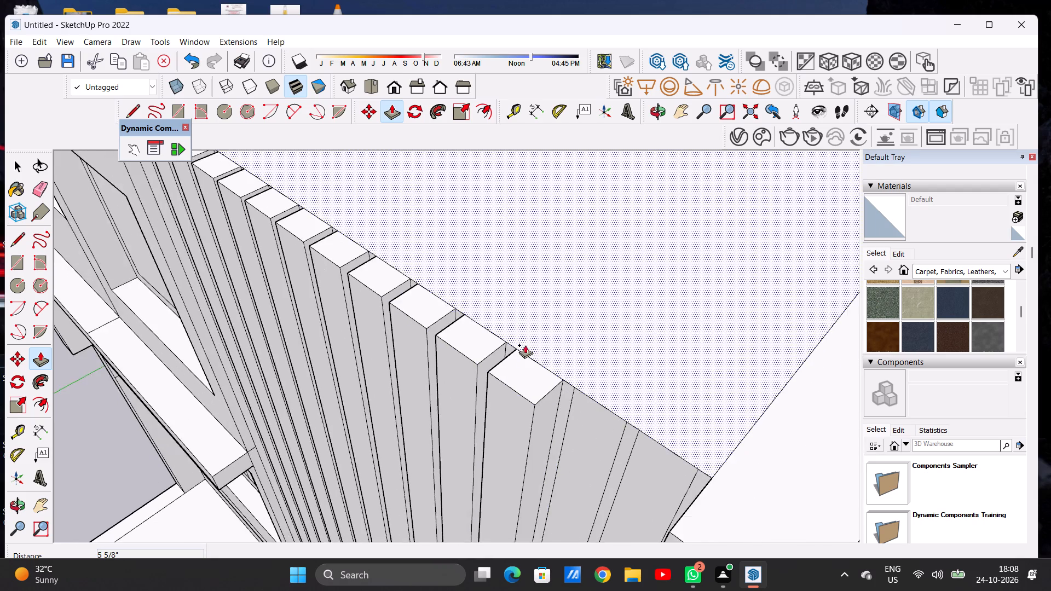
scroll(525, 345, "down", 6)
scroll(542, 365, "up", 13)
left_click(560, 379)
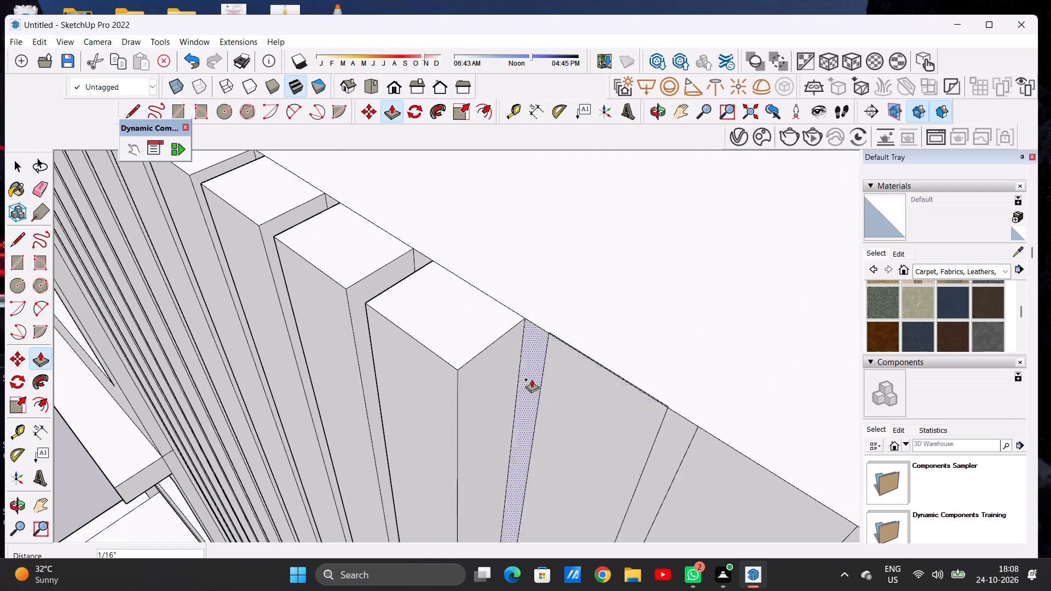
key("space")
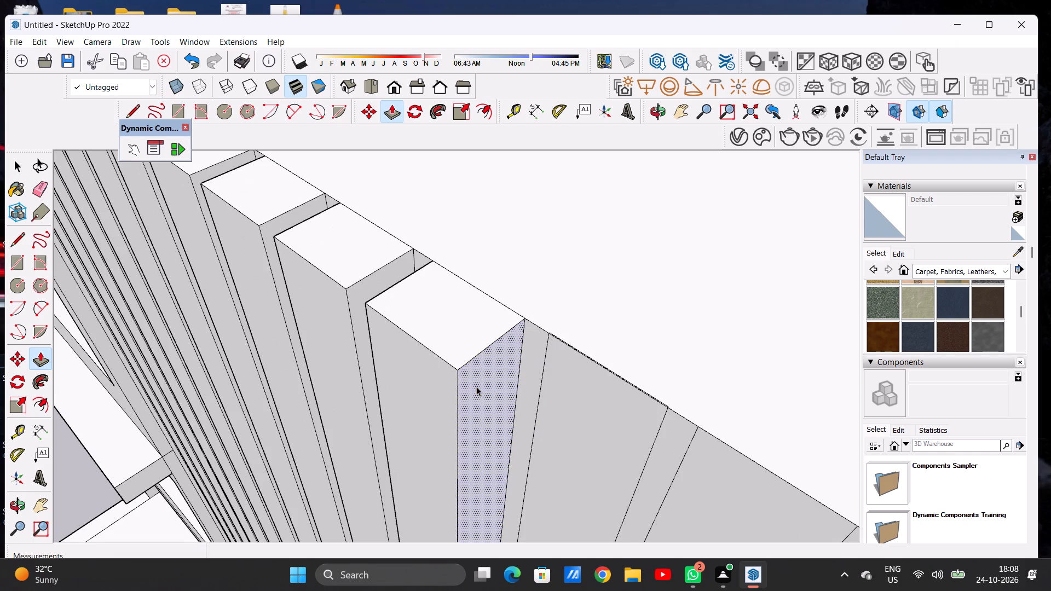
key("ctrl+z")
Push/Pull the last two strips at the panel's right end outward 5 5/8", flush with the previous louvers.
key("p")
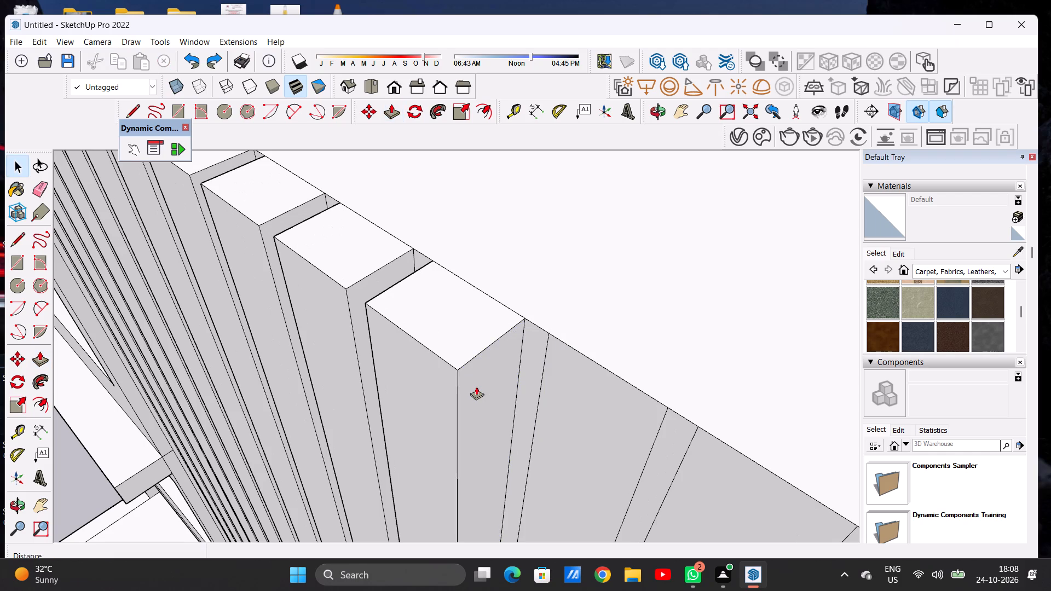
left_click(576, 404)
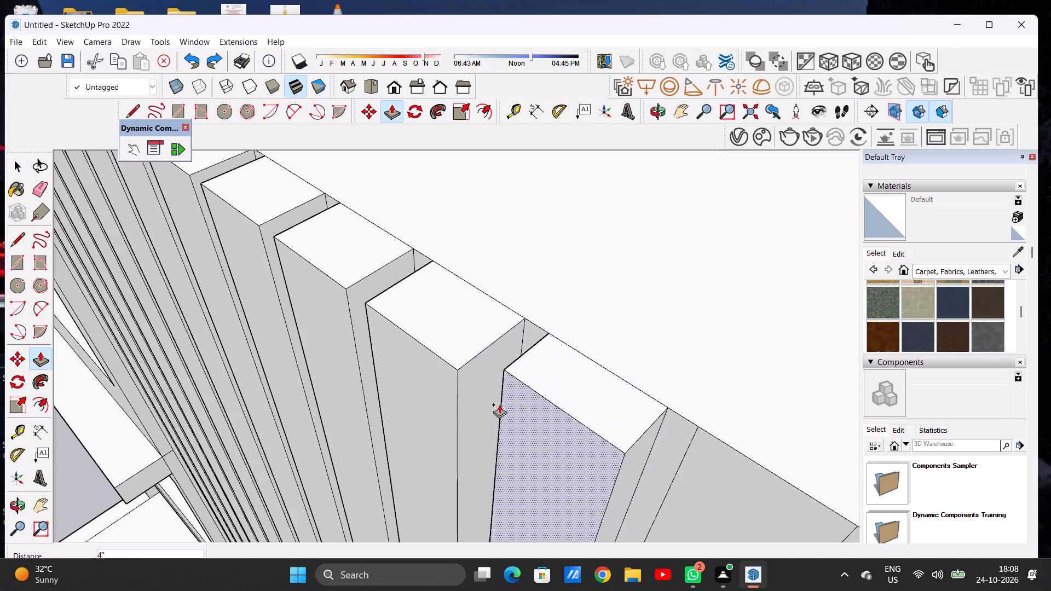
left_click(457, 370)
scroll(476, 327, "down", 9)
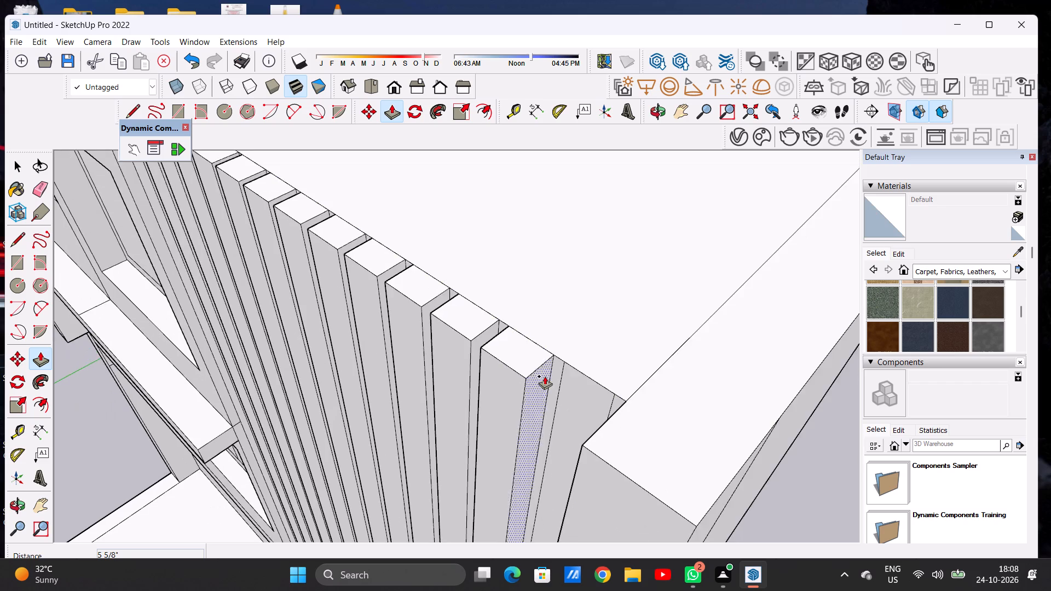
scroll(561, 407, "up", 7)
left_click(582, 376)
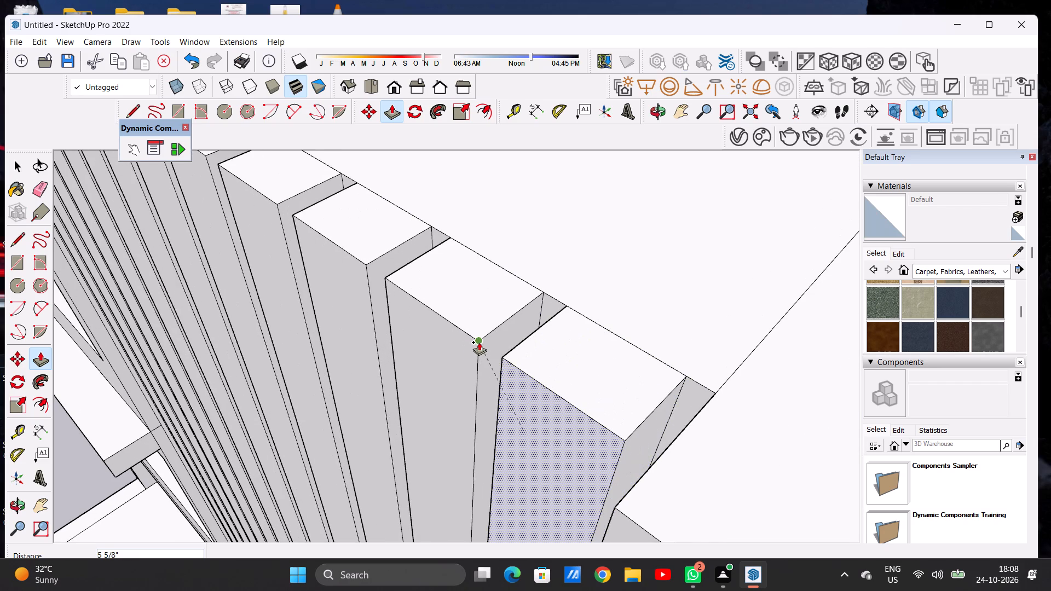
left_click(479, 342)
key("space")
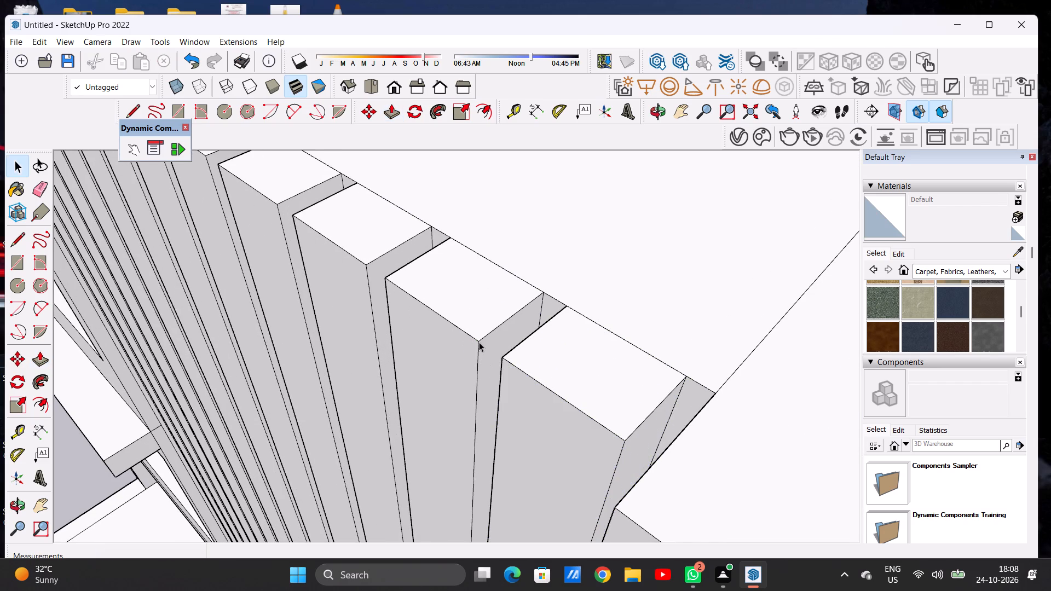
Examine the row of projecting louvers on the building's whole front facade.
scroll(486, 367, "down", 20)
scroll(486, 367, "down", 5)
middle_click_drag(377, 339, 496, 303)
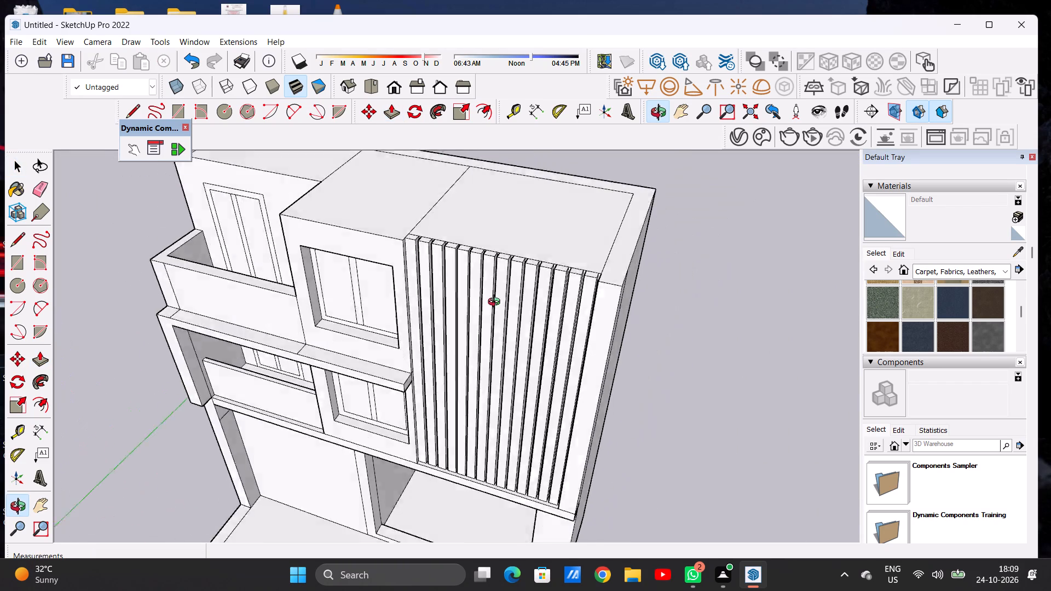
middle_click_drag(496, 303, 555, 273)
scroll(456, 347, "down", 4)
middle_click_drag(505, 361, 501, 357)
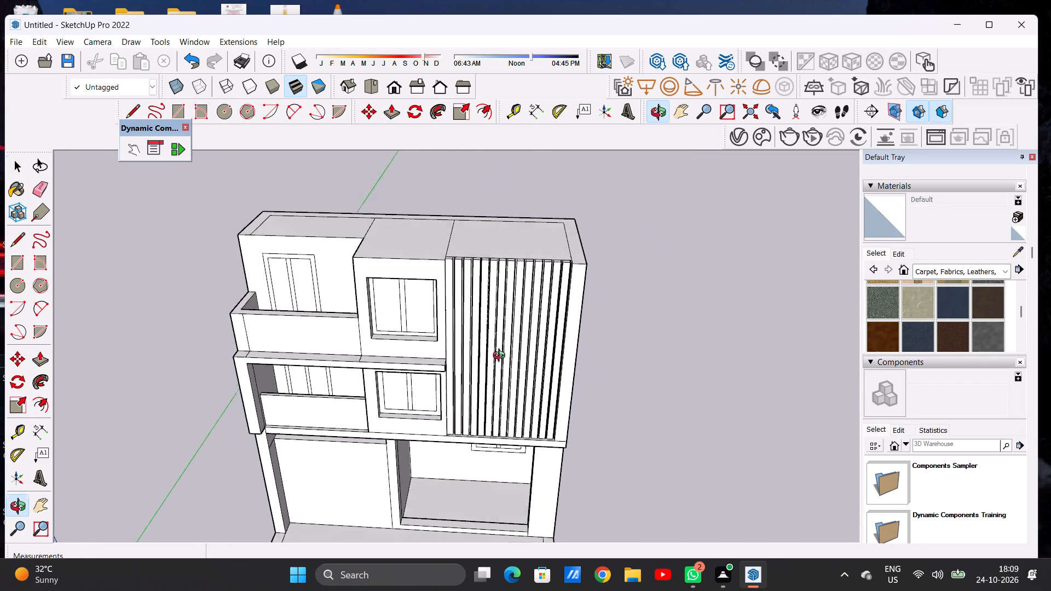
middle_click_drag(501, 357, 513, 296)
scroll(462, 385, "down", 3)
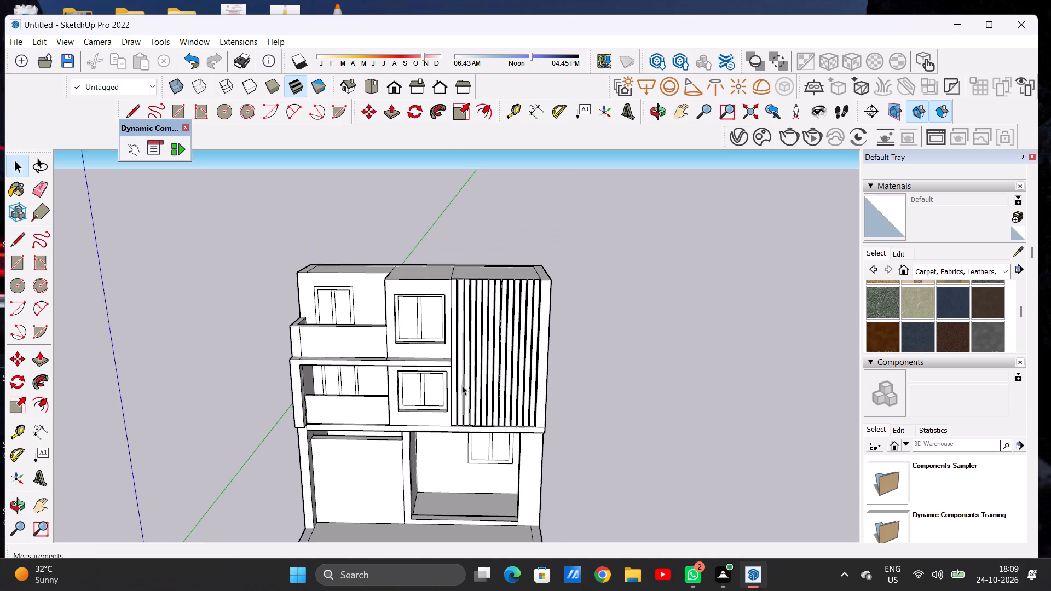
Examine the building's roof, upper balcony and window block from the front and from above.
scroll(462, 385, "down", 1)
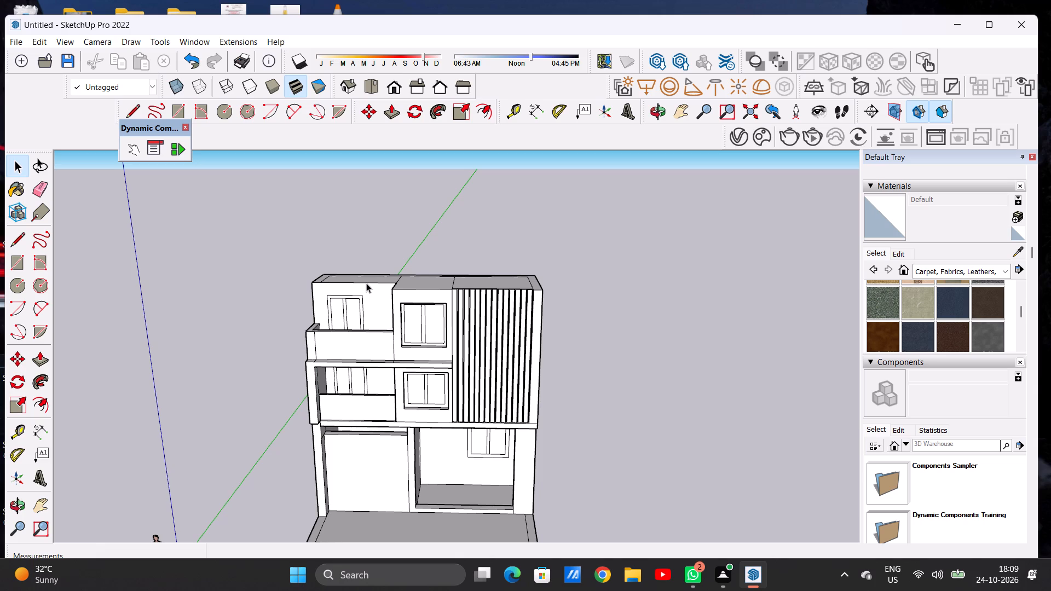
scroll(378, 293, "down", 6)
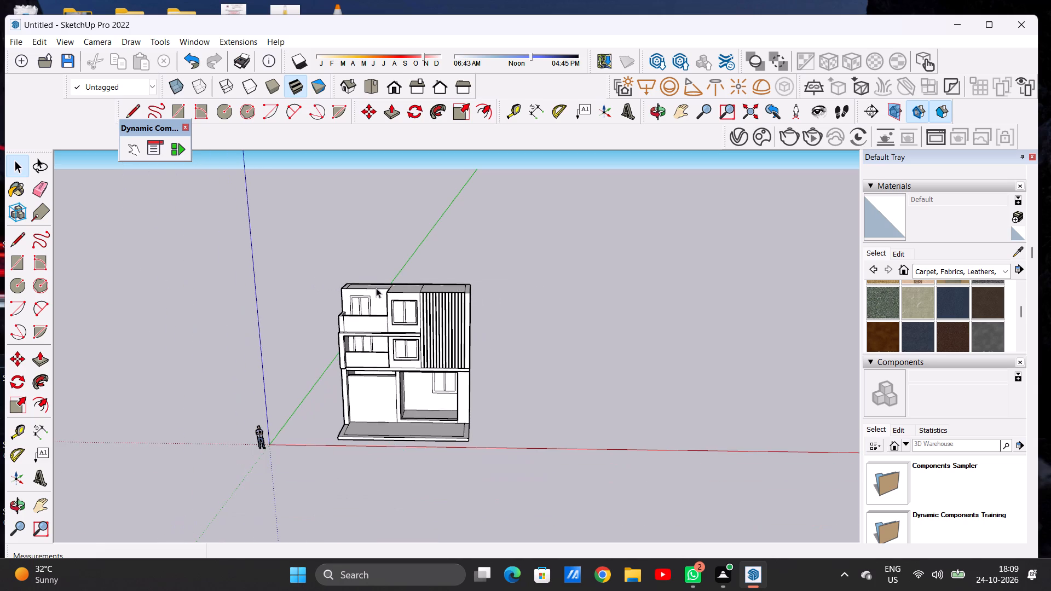
scroll(371, 281, "up", 8)
scroll(367, 278, "down", 3)
middle_click_drag(380, 266, 379, 376)
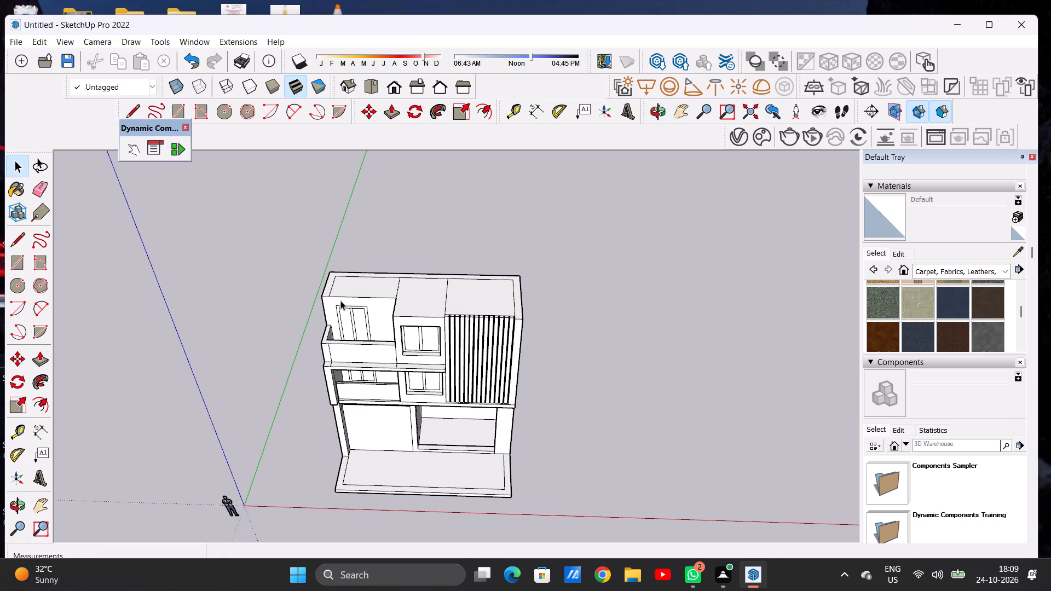
scroll(340, 300, "up", 5)
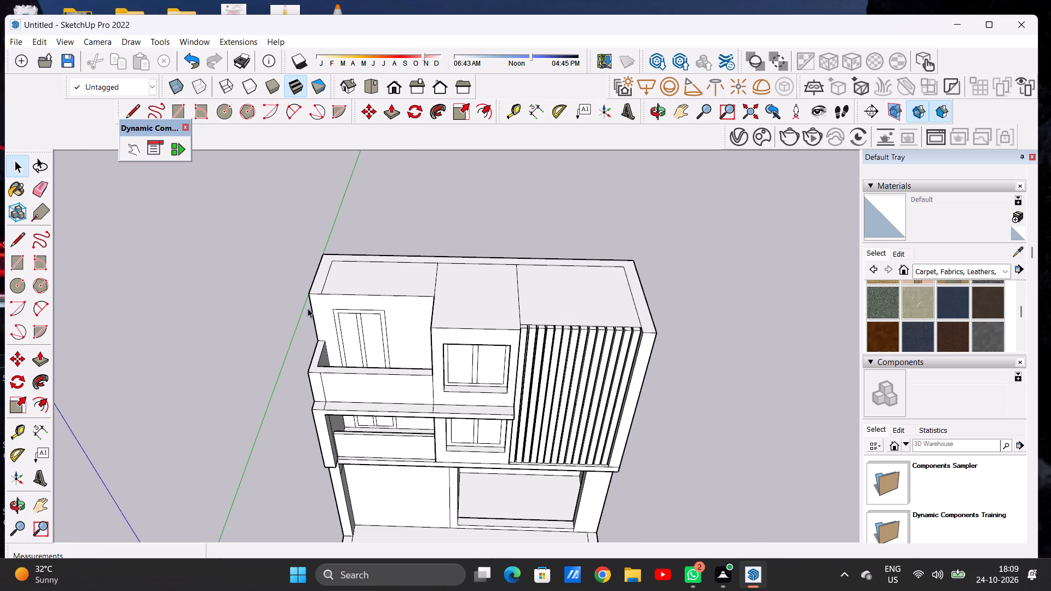
middle_click_drag(338, 308, 565, 303)
scroll(420, 373, "up", 6)
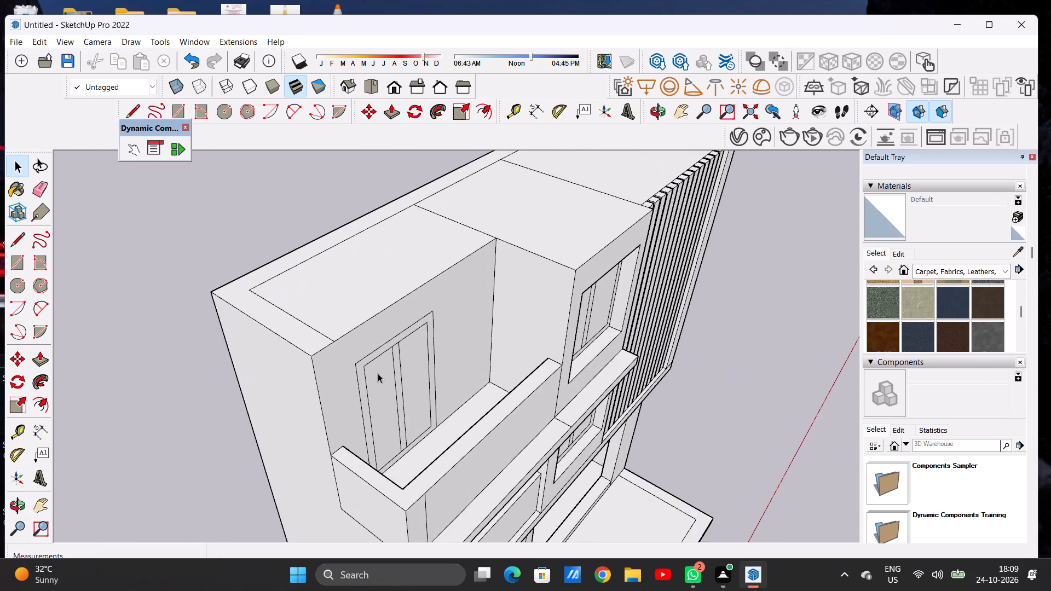
middle_click_drag(285, 352, 212, 360)
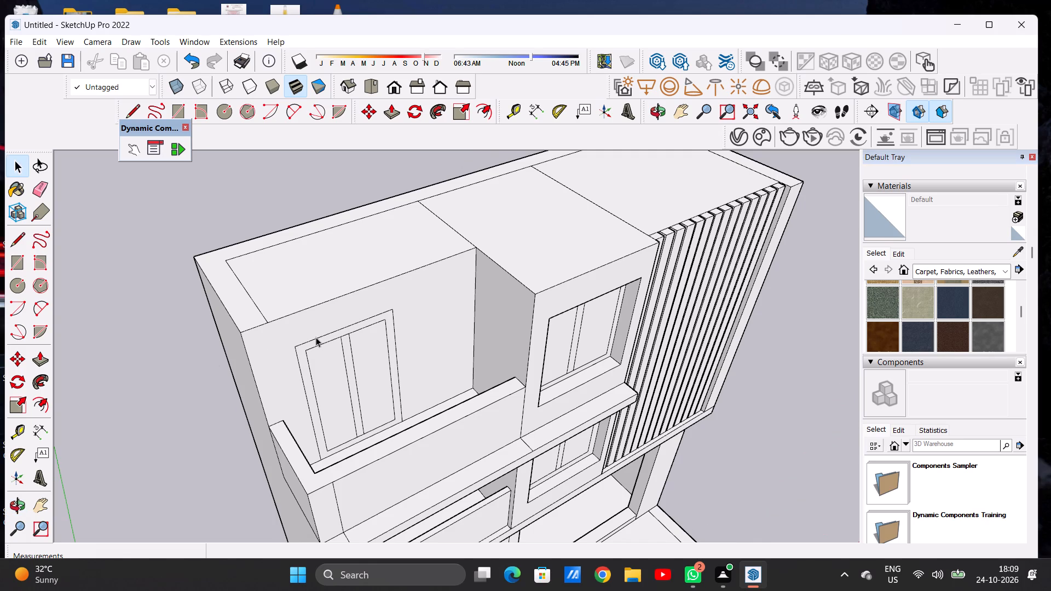
scroll(313, 343, "down", 4)
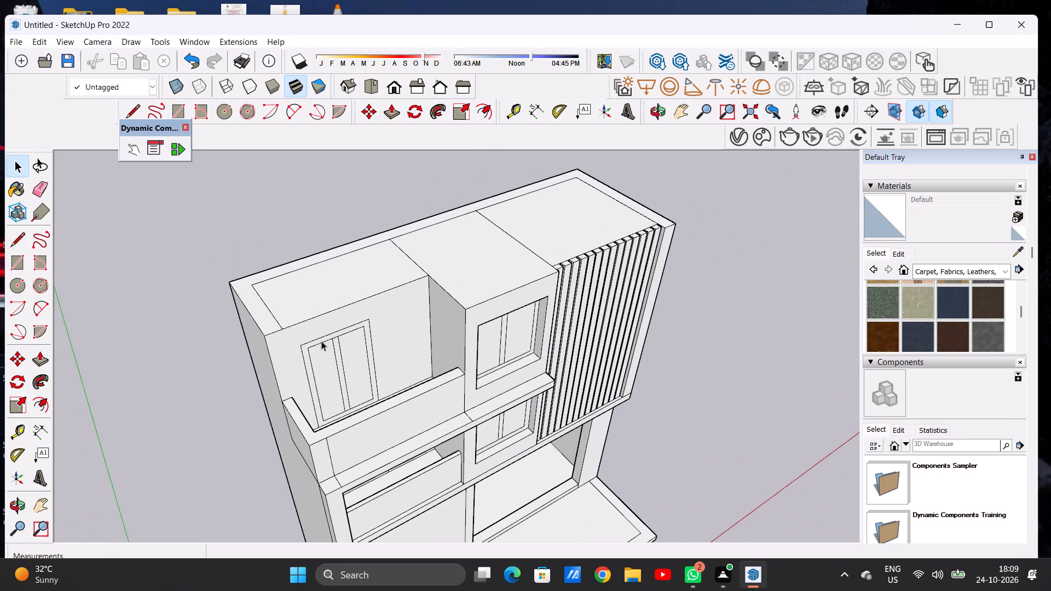
middle_click_drag(275, 308, 214, 297)
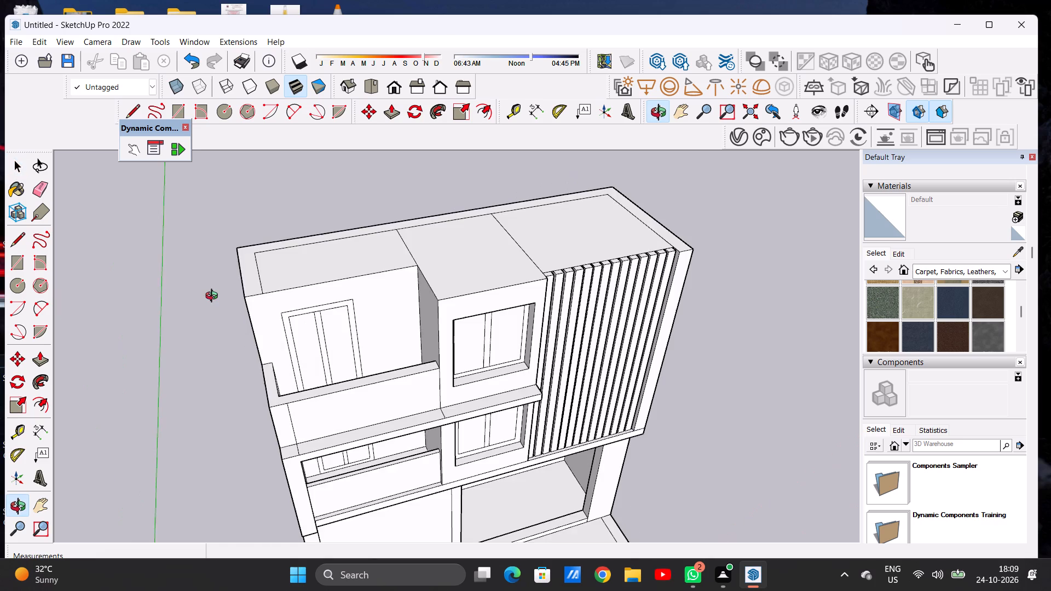
middle_click_drag(214, 297, 194, 297)
scroll(280, 297, "up", 5)
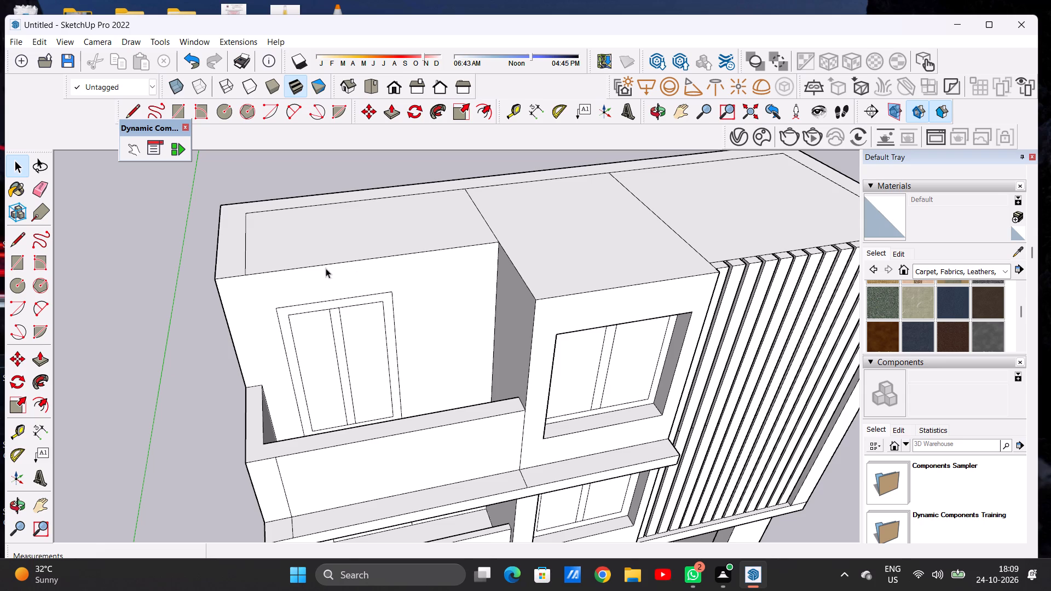
scroll(261, 294, "down", 2)
scroll(236, 314, "up", 3)
scroll(236, 314, "down", 1)
scroll(236, 314, "up", 1)
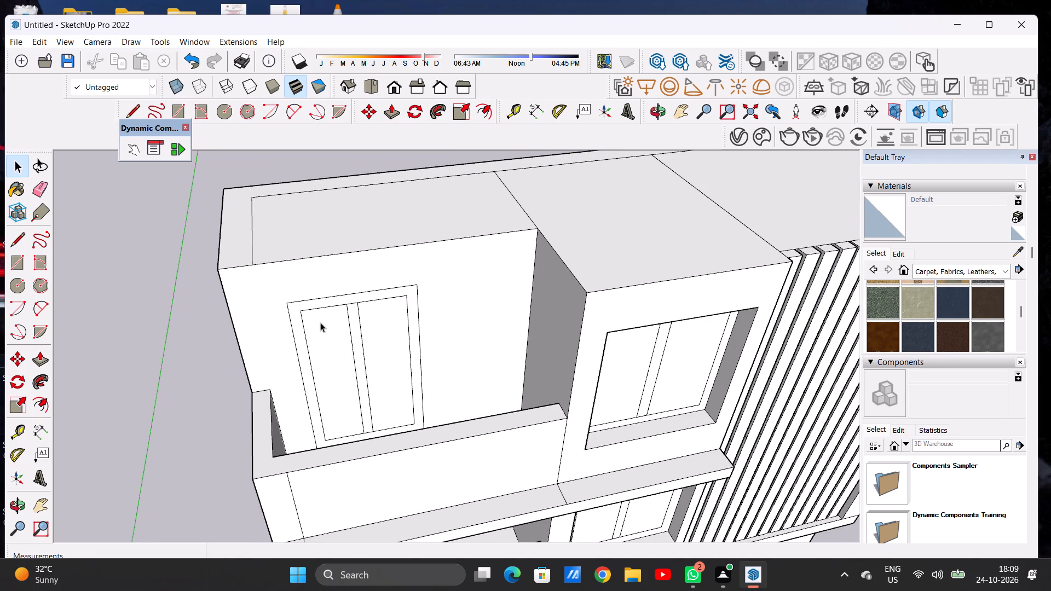
scroll(320, 322, "down", 10)
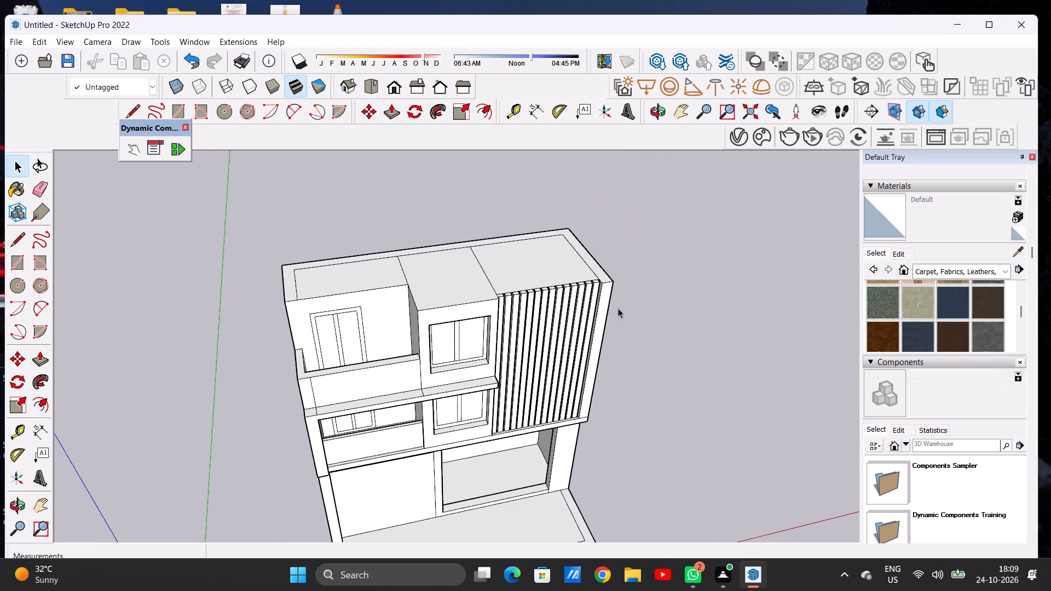
middle_click_drag(611, 308, 545, 338)
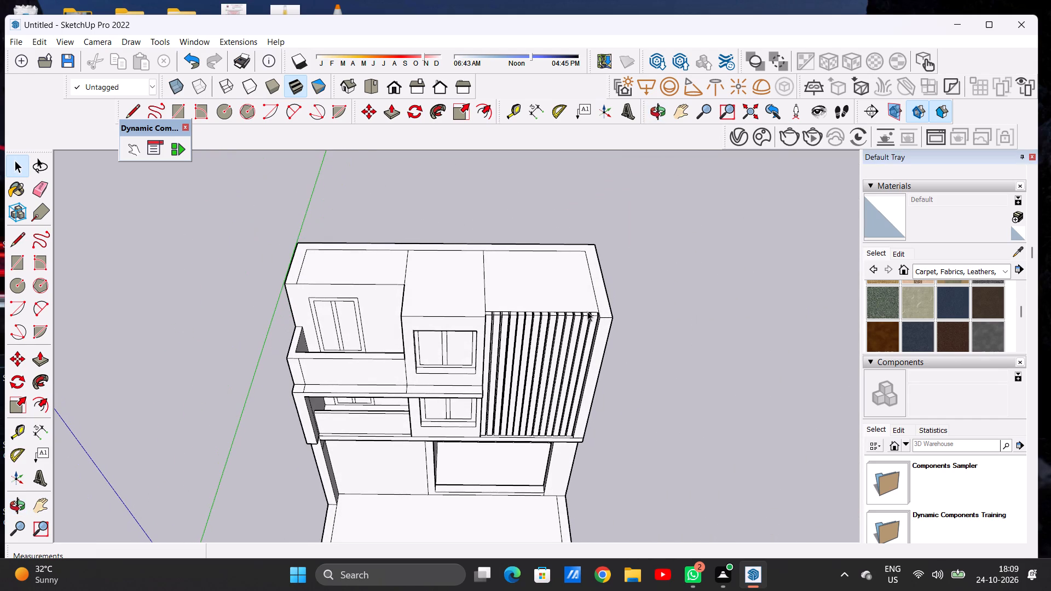
Push/Pull the top face of the U-shaped rear and side walls upward 10'.
key("p")
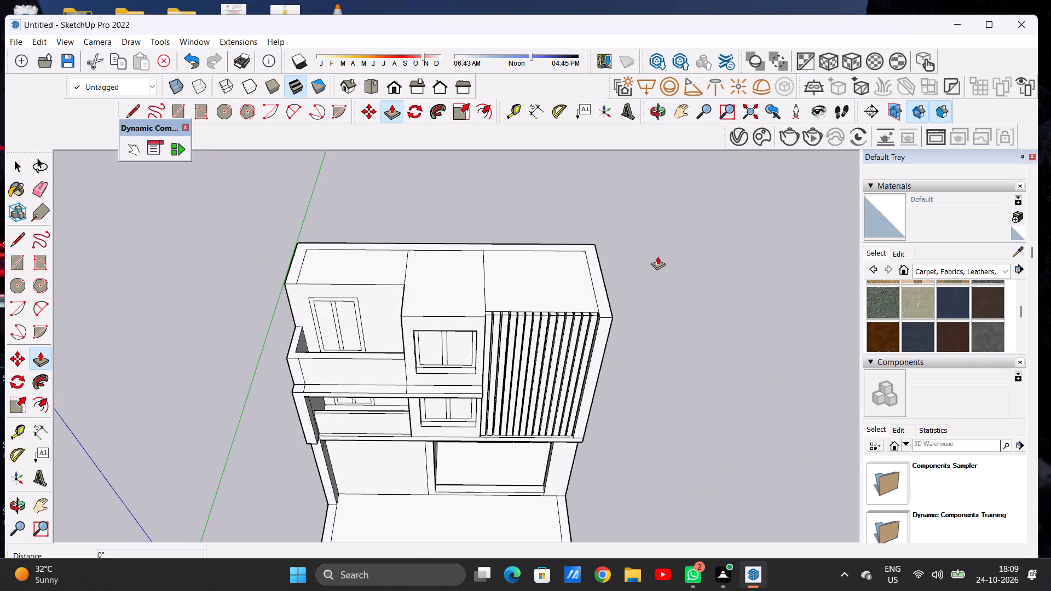
scroll(606, 300, "up", 5)
left_click(604, 300)
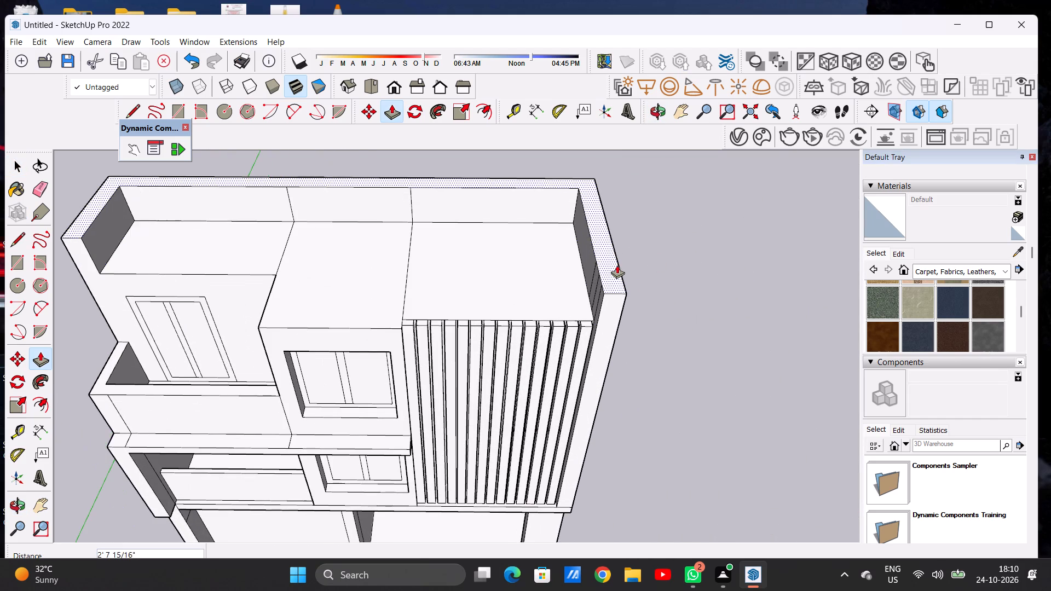
scroll(609, 318, "down", 6)
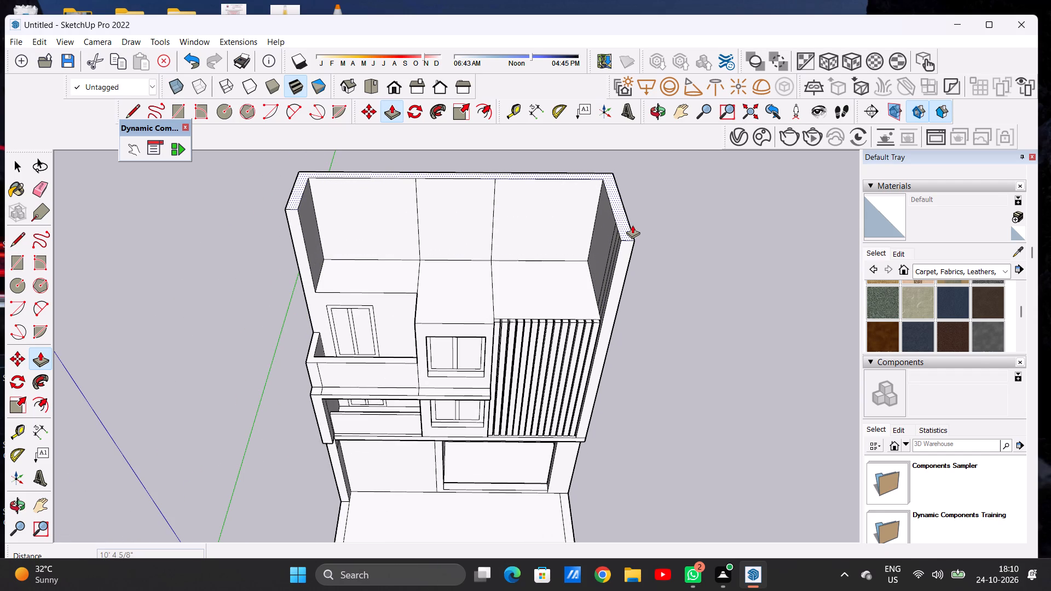
type("10'")
key("Return")
key("space")
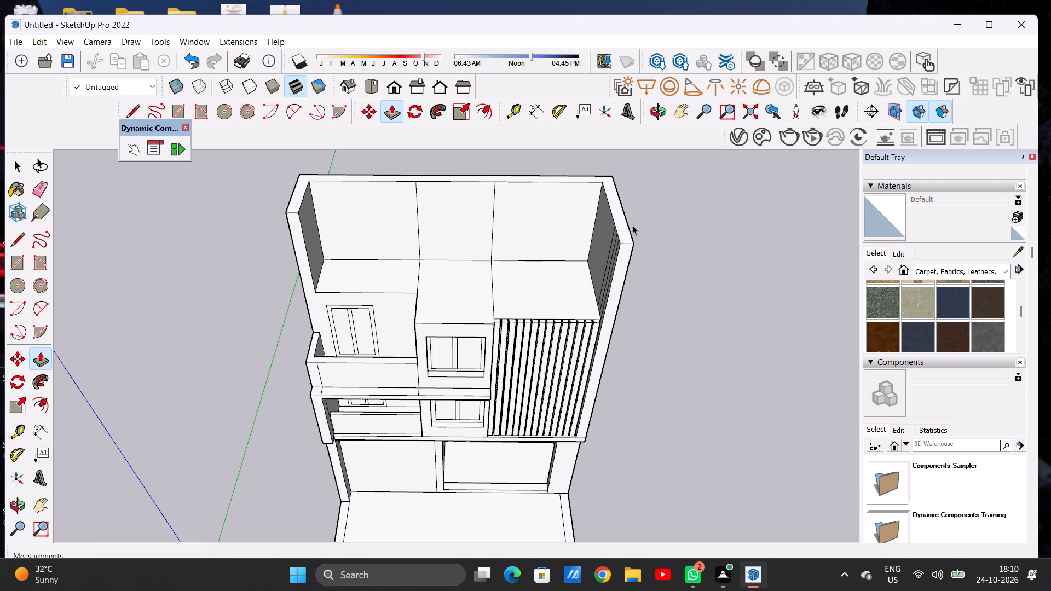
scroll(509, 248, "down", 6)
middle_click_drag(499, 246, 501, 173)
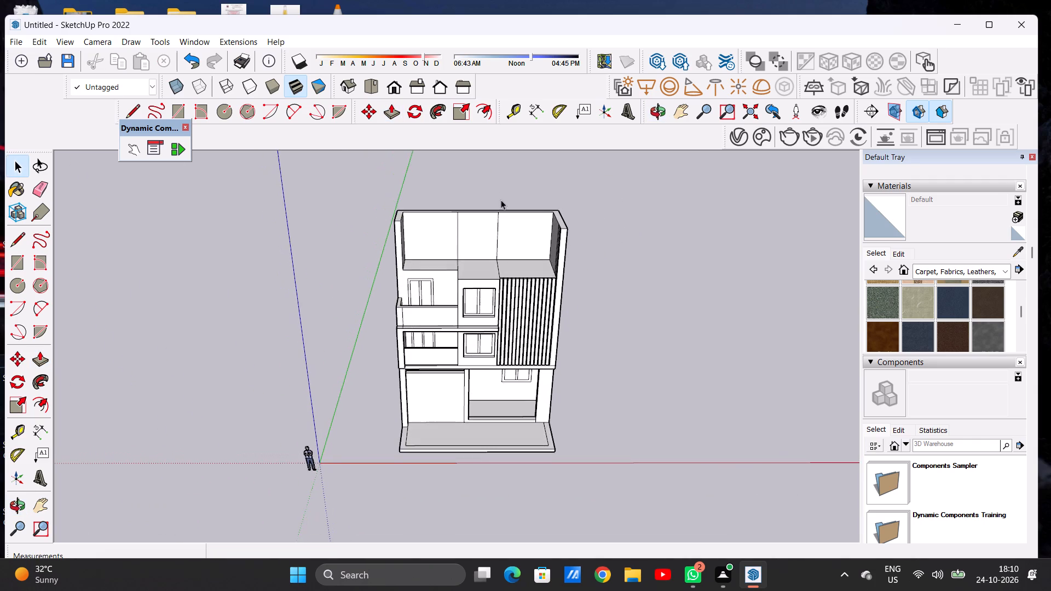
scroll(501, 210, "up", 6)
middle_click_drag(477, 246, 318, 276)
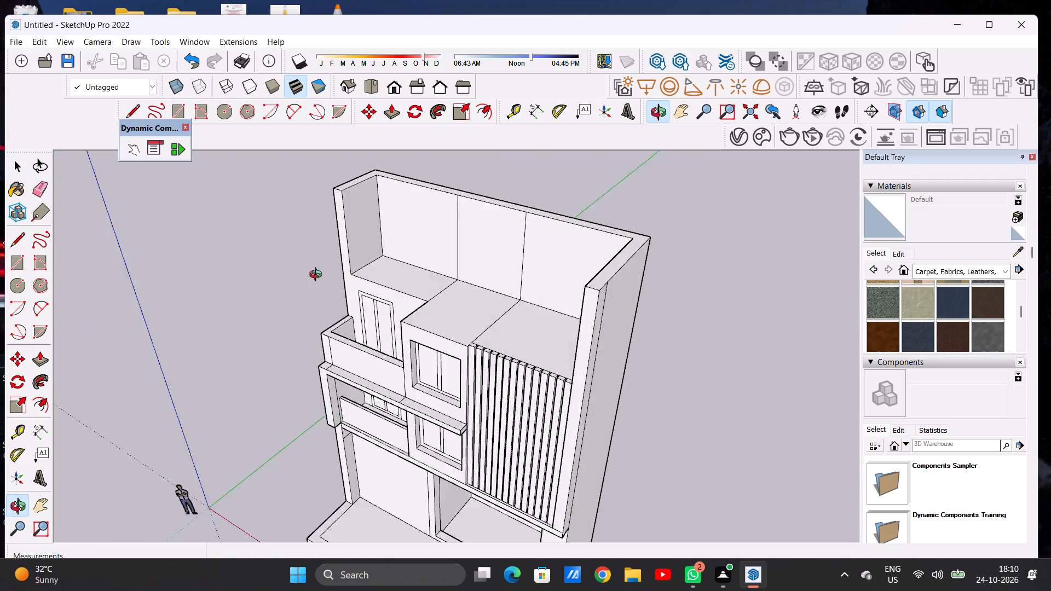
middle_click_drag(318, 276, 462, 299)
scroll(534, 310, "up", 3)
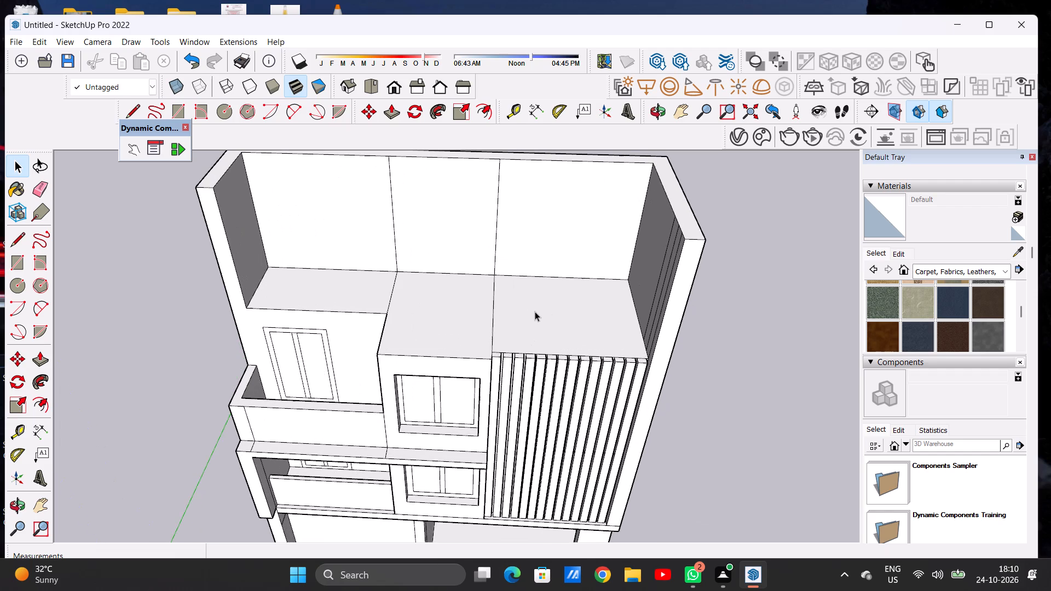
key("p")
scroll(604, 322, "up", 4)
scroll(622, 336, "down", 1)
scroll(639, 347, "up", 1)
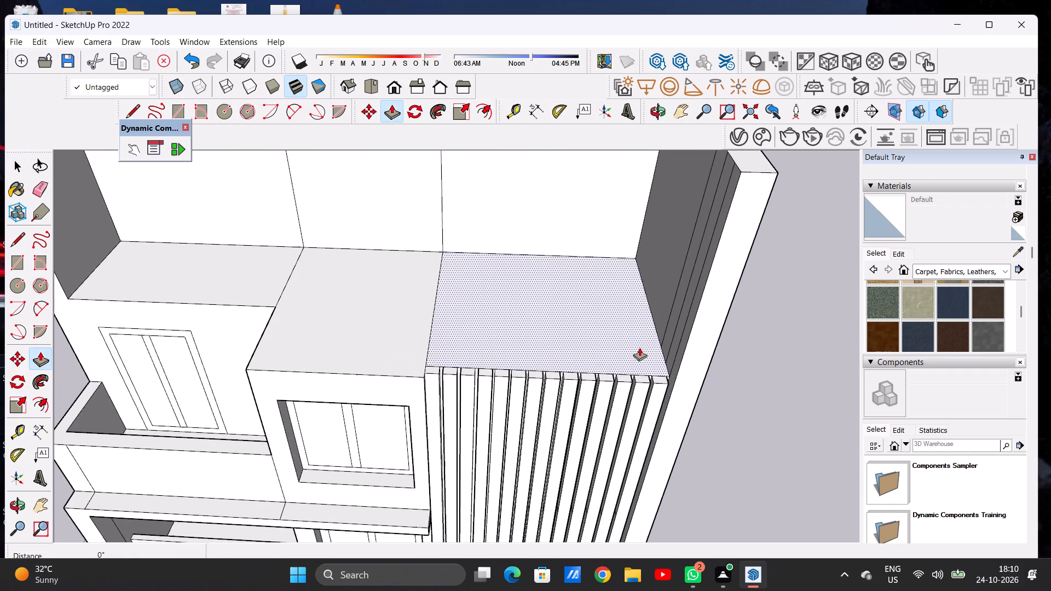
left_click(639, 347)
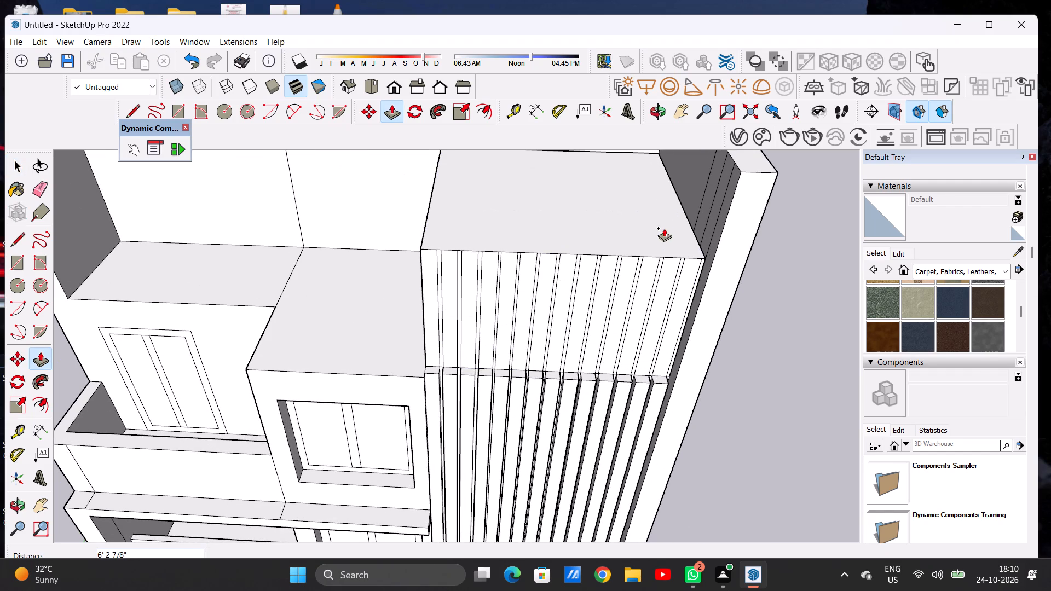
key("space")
Push/Pull the roof face above the louvered panel upward 10', flush with the top of the raised walls.
key("p")
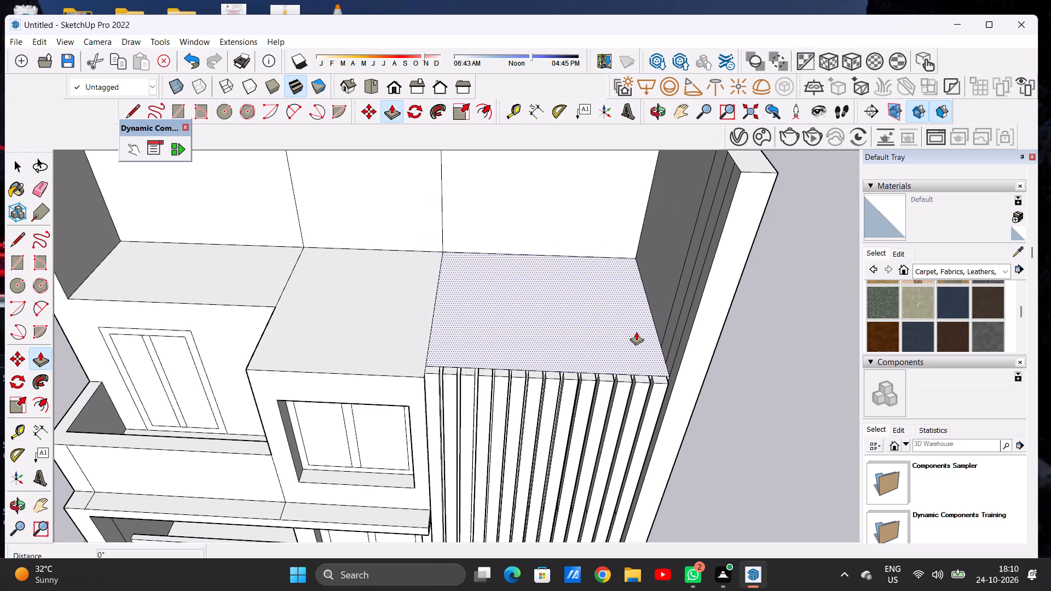
left_click(636, 332)
scroll(646, 314, "down", 8)
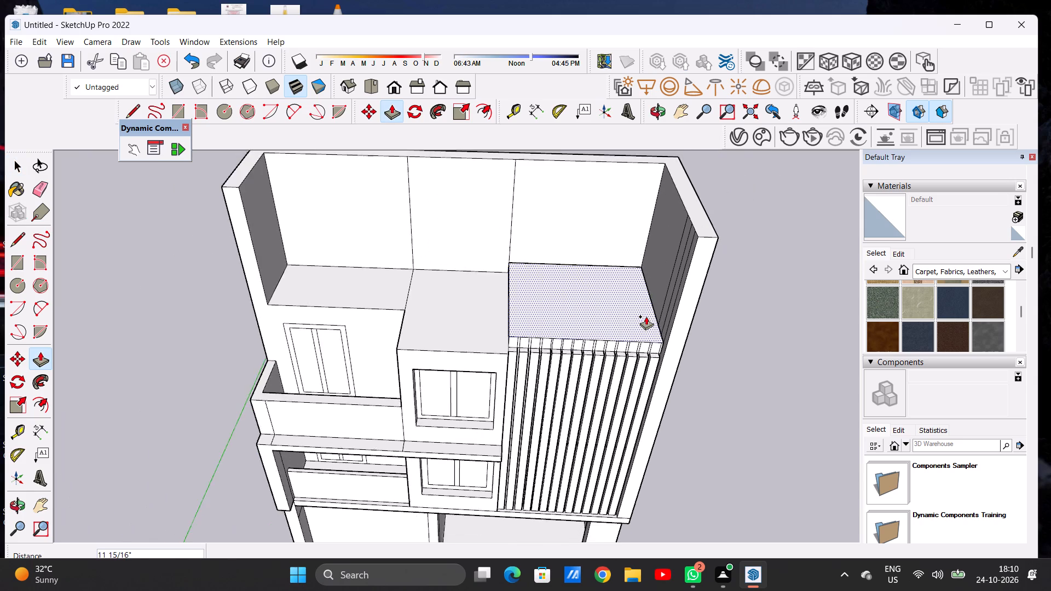
scroll(646, 316, "down", 3)
scroll(674, 265, "up", 9)
scroll(672, 276, "down", 1)
scroll(672, 276, "up", 1)
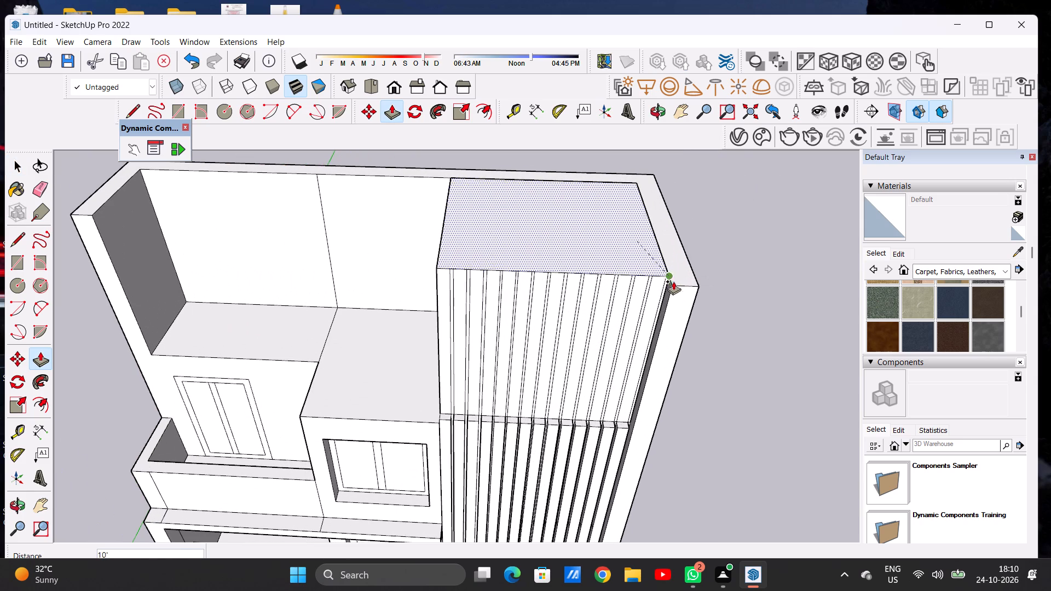
left_click(680, 288)
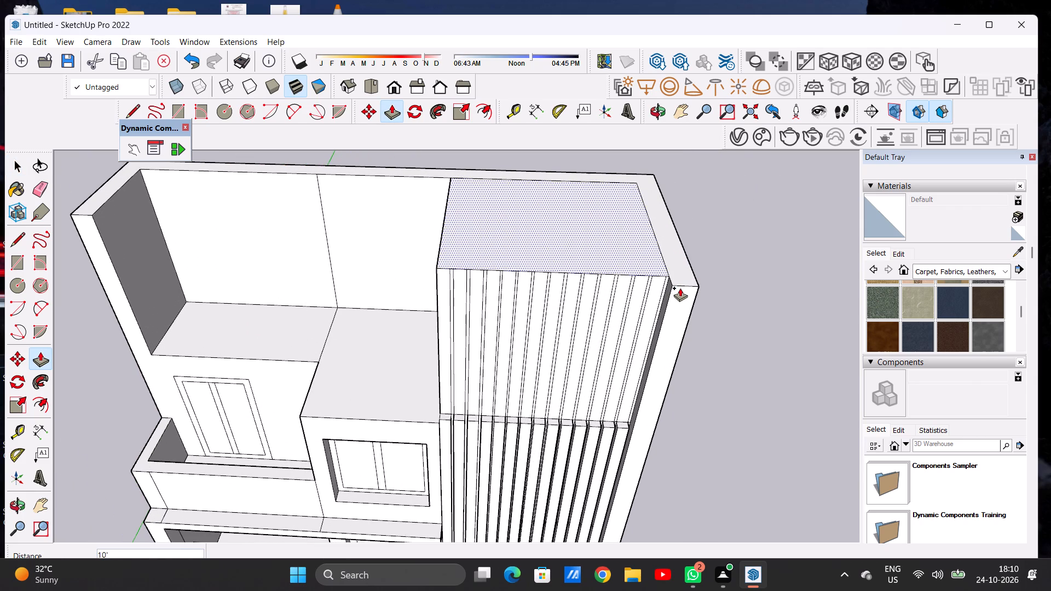
key("space")
Erase the vertical strip lines on the left half of the raised block's front face above the louvers.
scroll(514, 271, "down", 5)
scroll(538, 308, "up", 1)
middle_click_drag(532, 302, 535, 198)
scroll(527, 253, "up", 6)
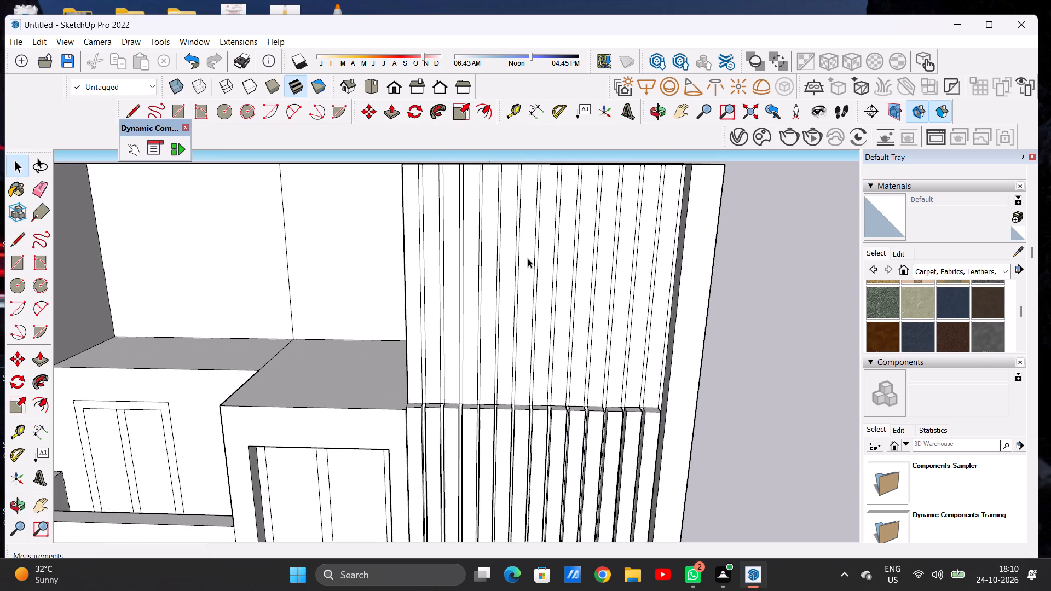
key("e")
scroll(524, 250, "up", 6)
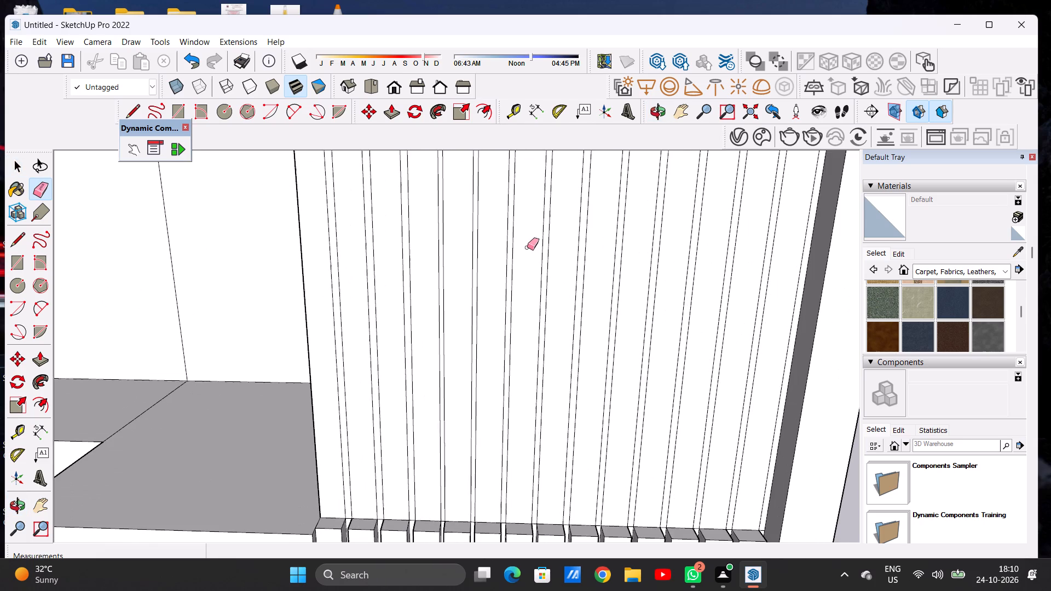
left_click_drag(332, 294, 409, 326)
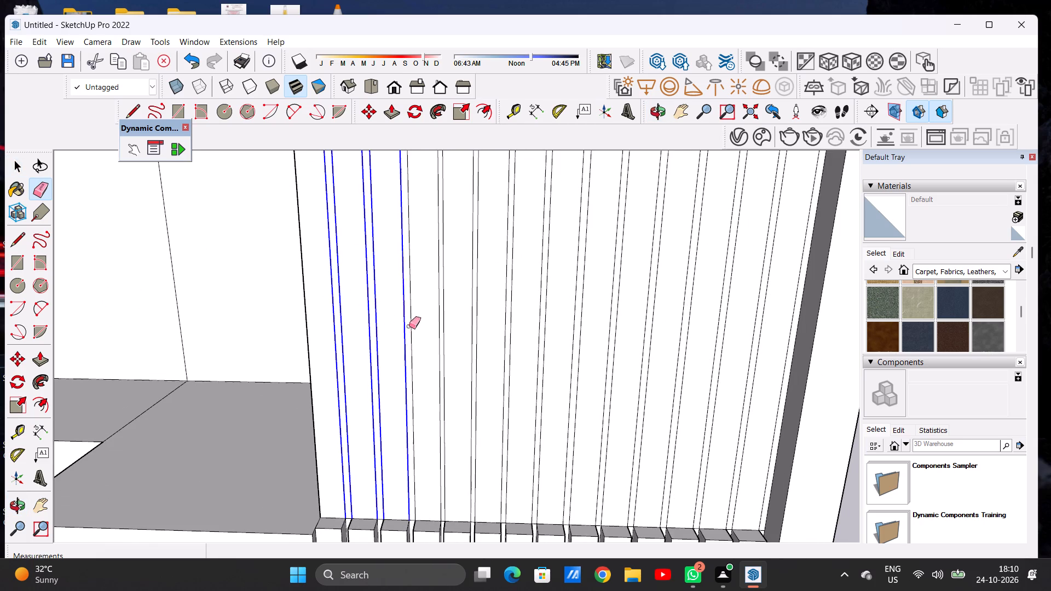
left_click_drag(409, 326, 432, 340)
left_click_drag(432, 338, 527, 362)
Erase the remaining vertical strip lines on the right half of the raised block's front face.
scroll(461, 345, "down", 2)
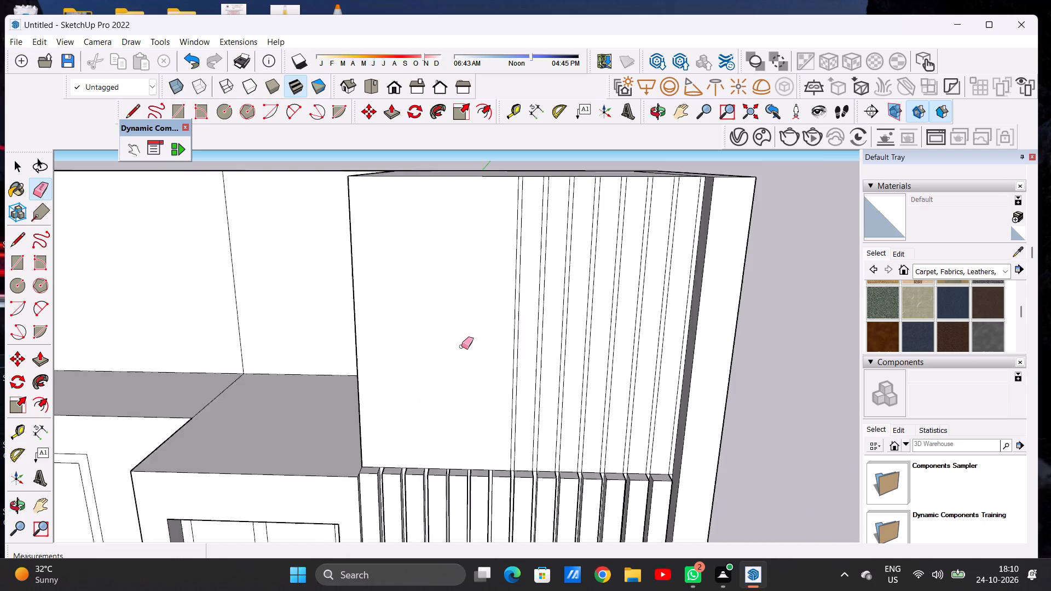
scroll(461, 346, "down", 4)
scroll(535, 331, "up", 5)
left_click(489, 343)
left_click_drag(487, 342, 539, 351)
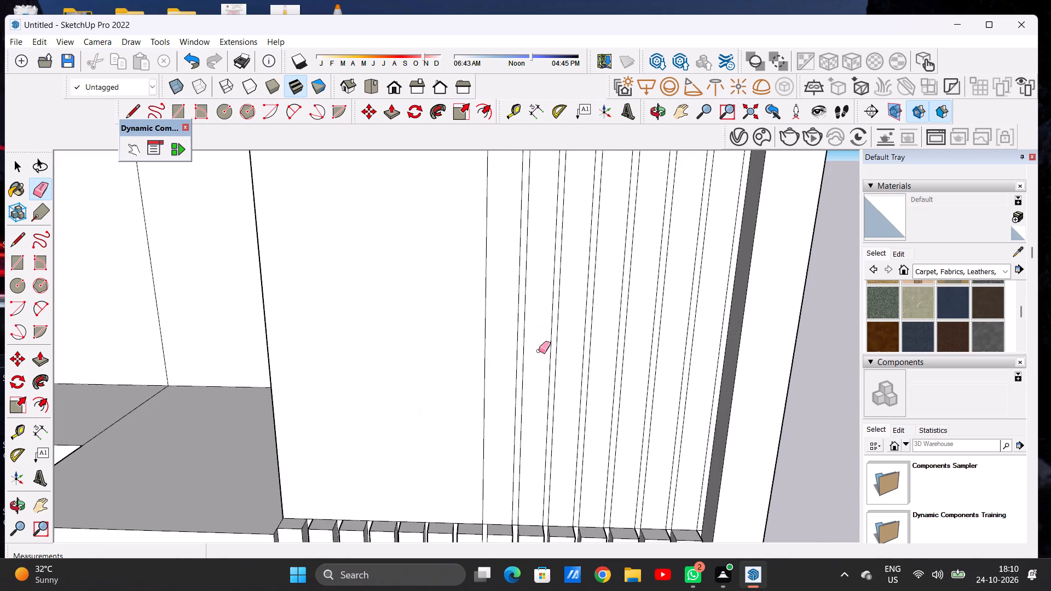
left_click_drag(539, 351, 541, 351)
left_click_drag(482, 350, 497, 355)
left_click_drag(535, 354, 622, 370)
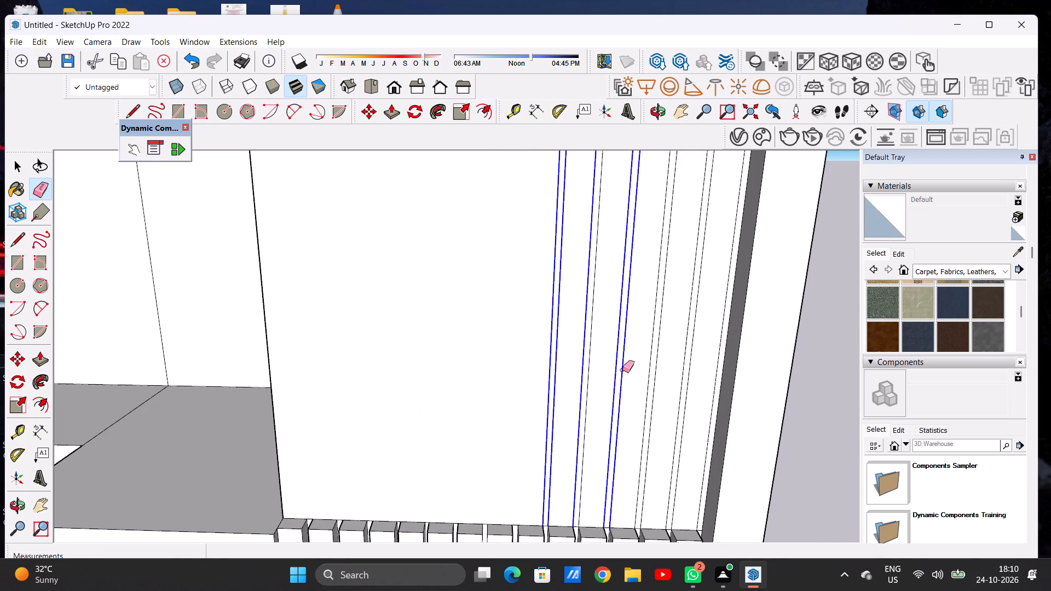
left_click_drag(622, 370, 648, 374)
left_click_drag(586, 368, 610, 374)
left_click_drag(701, 356, 636, 367)
scroll(719, 356, "up", 5)
left_click_drag(722, 355, 713, 361)
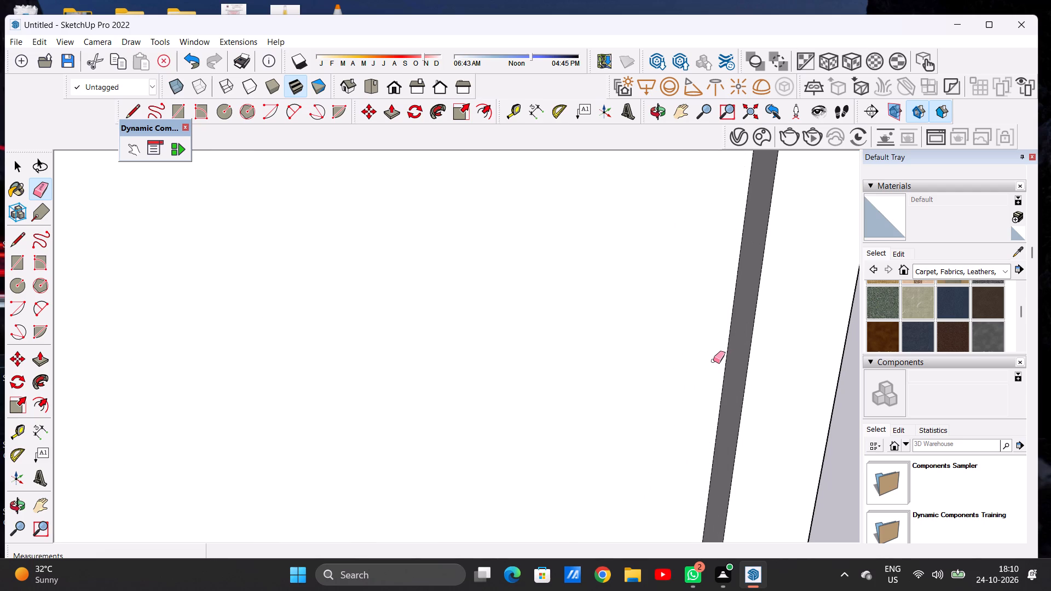
key("space")
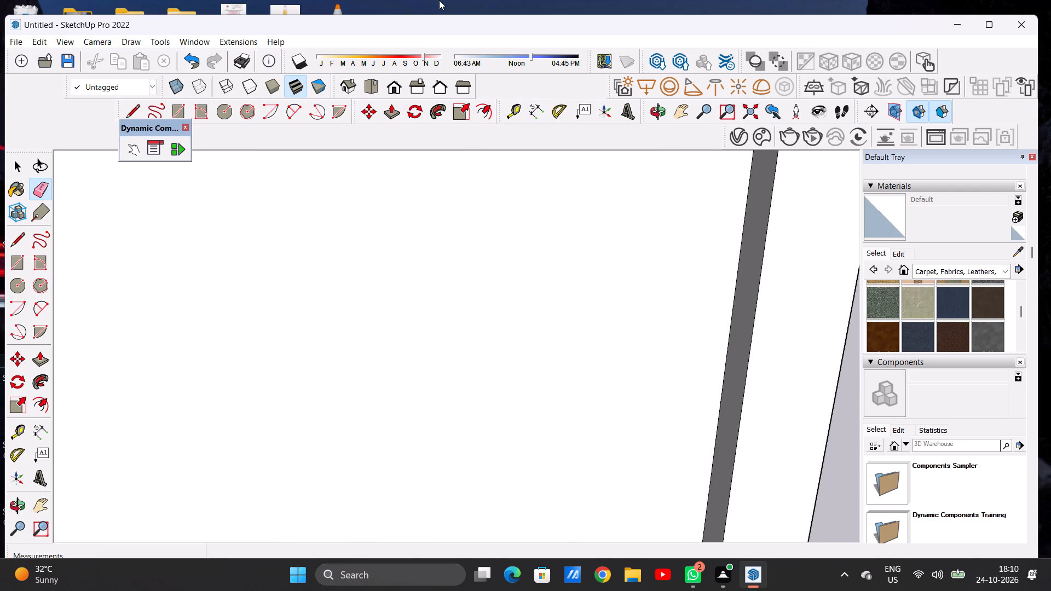
Examine the raised top block above the louvers within the whole front facade.
scroll(386, 11, "down", 10)
scroll(423, 224, "down", 1)
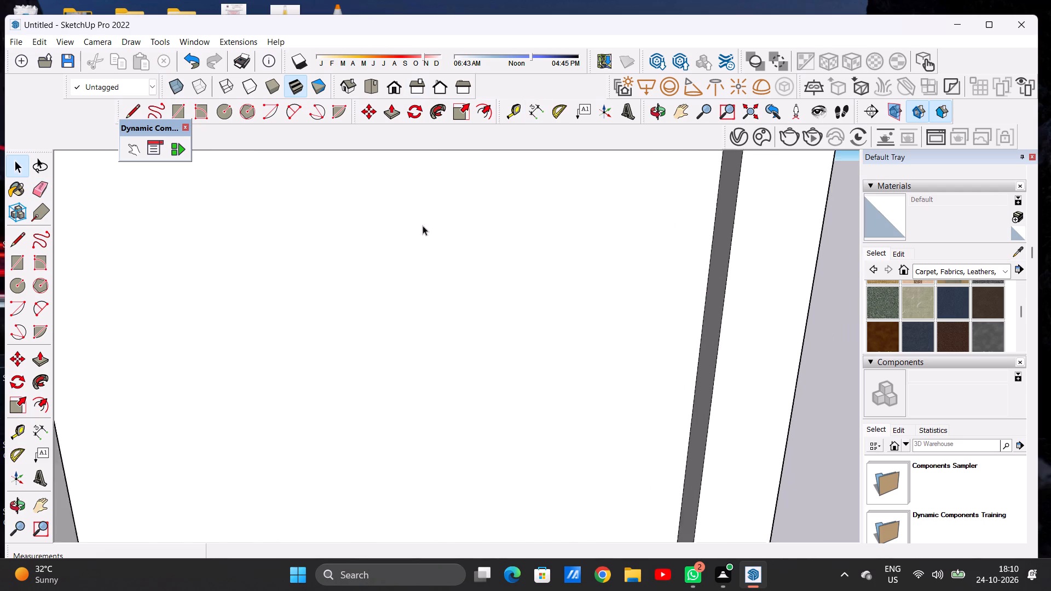
scroll(423, 225, "down", 6)
scroll(415, 247, "up", 1)
scroll(415, 247, "down", 14)
middle_click_drag(471, 302, 475, 269)
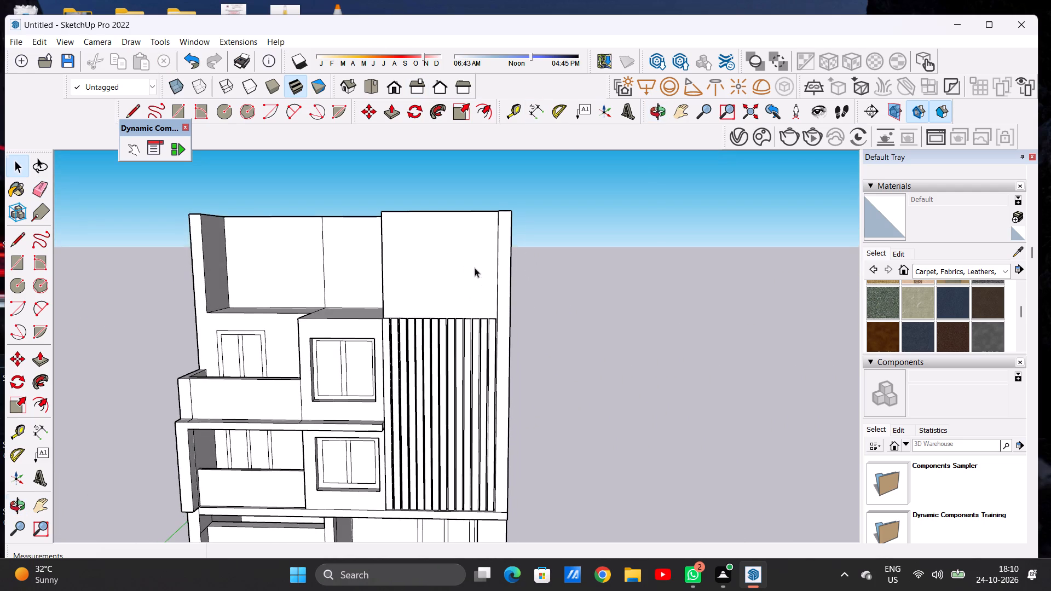
Examine the whole front facade, including the raised top storey and louvers, from the front and at an angle.
scroll(500, 256, "down", 6)
scroll(451, 286, "up", 2)
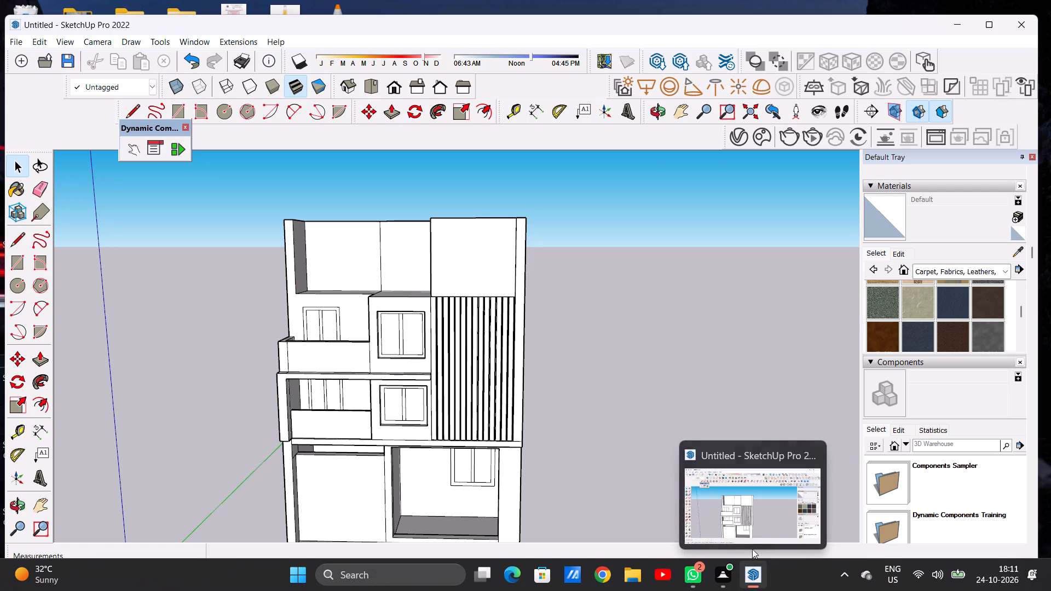
left_click(741, 519)
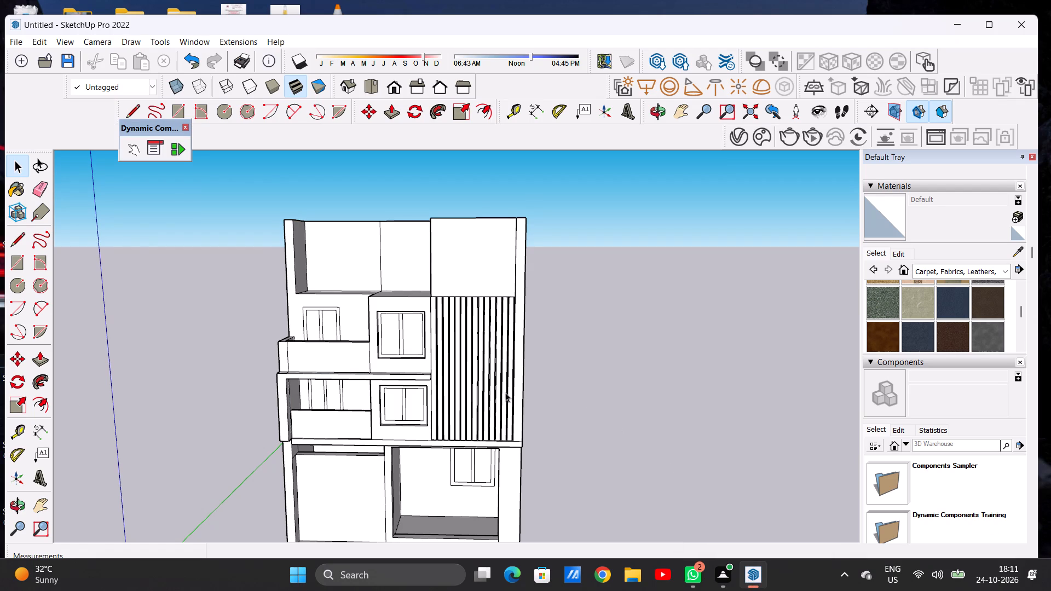
scroll(505, 392, "down", 2)
scroll(505, 392, "up", 1)
scroll(505, 392, "down", 5)
scroll(500, 446, "up", 7)
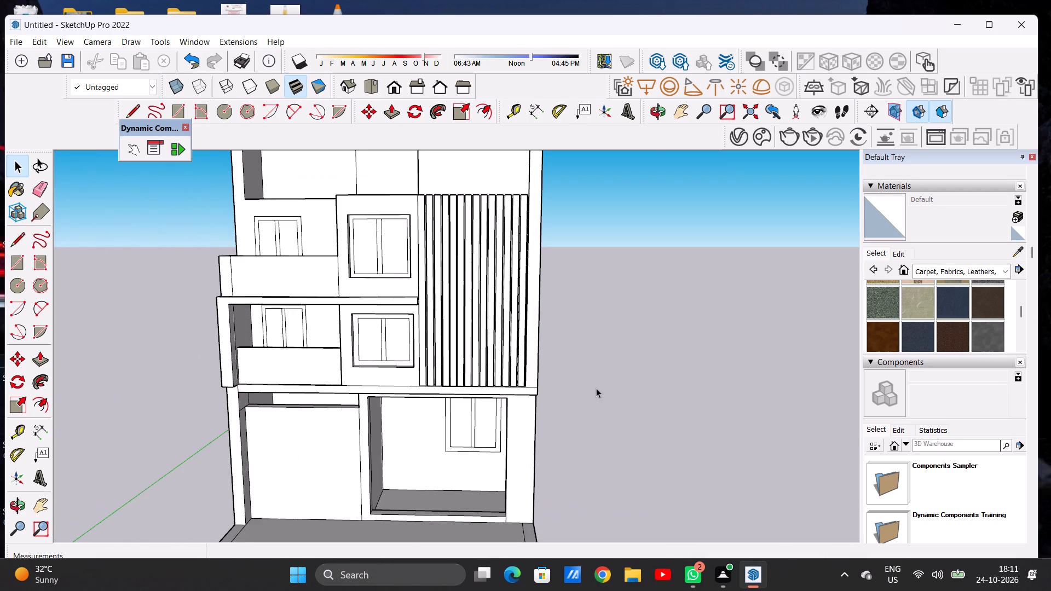
middle_click_drag(570, 386, 460, 350)
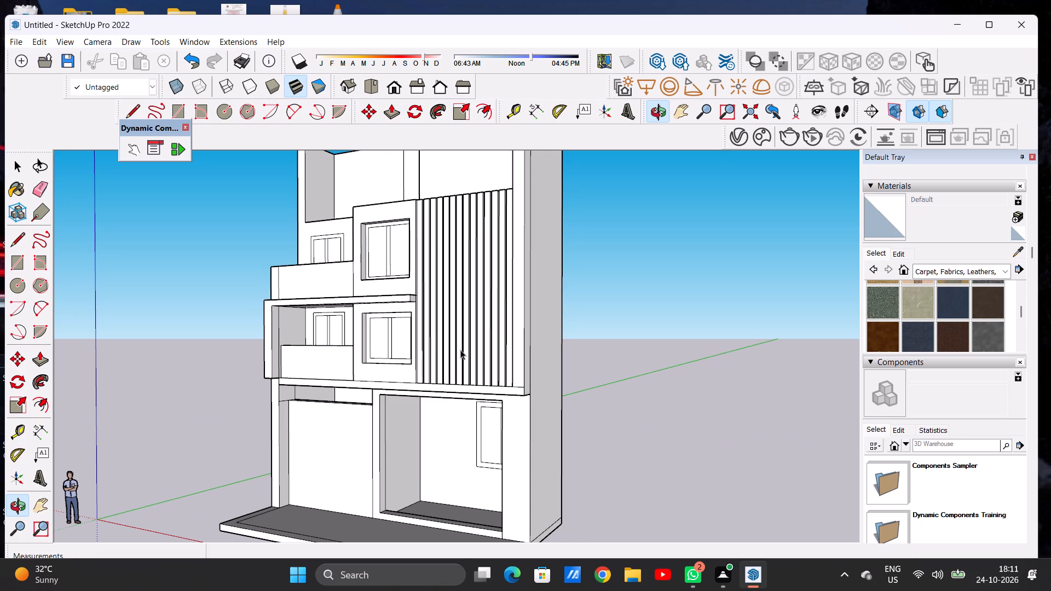
scroll(473, 354, "down", 7)
middle_click_drag(435, 302, 460, 316)
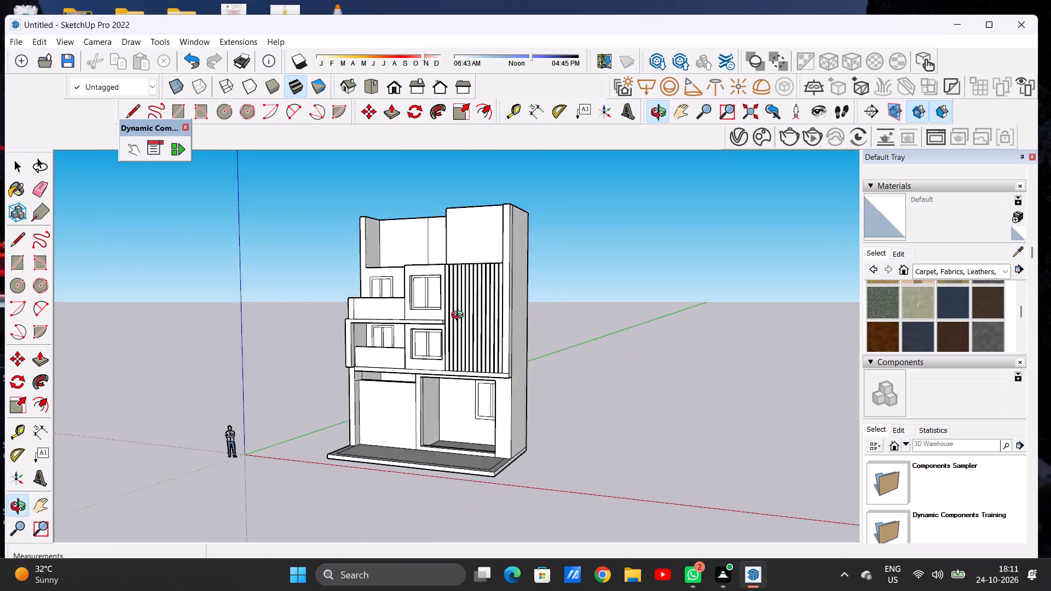
middle_click_drag(460, 316, 563, 370)
scroll(577, 388, "down", 6)
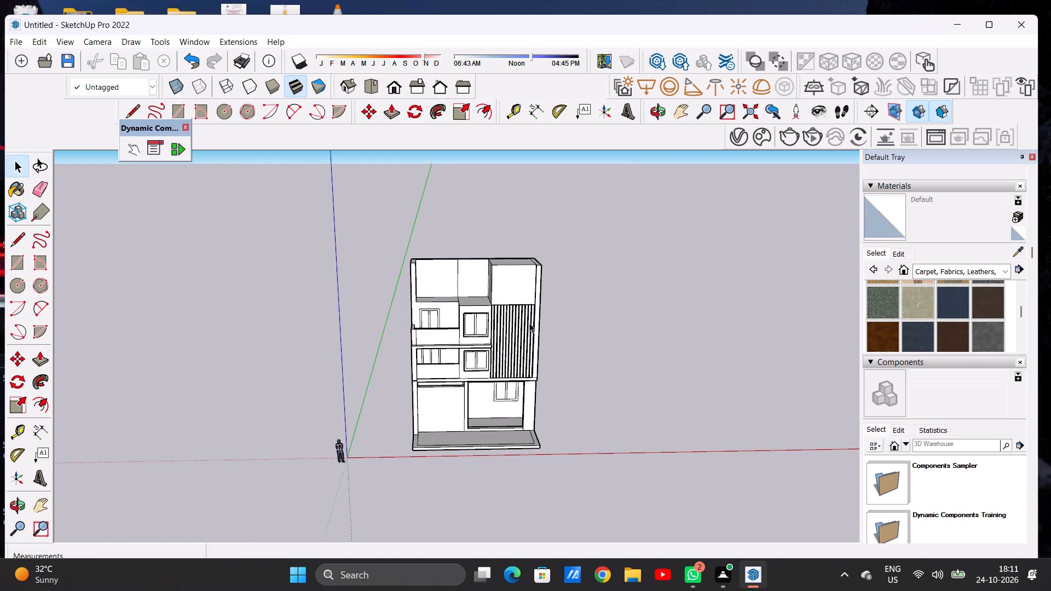
scroll(528, 289, "up", 7)
middle_click_drag(484, 293, 487, 285)
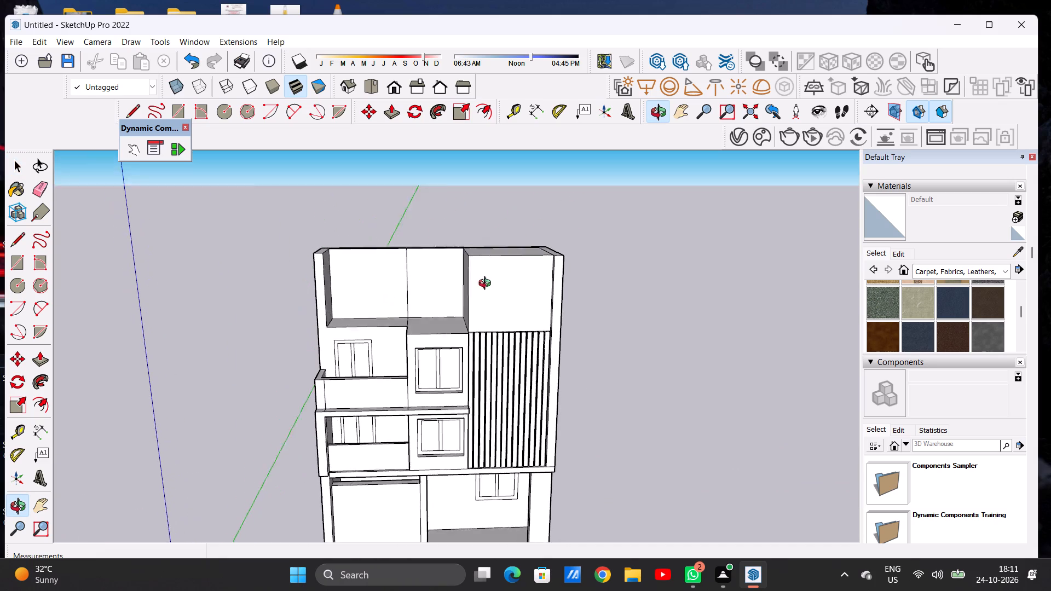
middle_click_drag(487, 285, 477, 282)
middle_click_drag(477, 282, 450, 277)
scroll(543, 331, "down", 5)
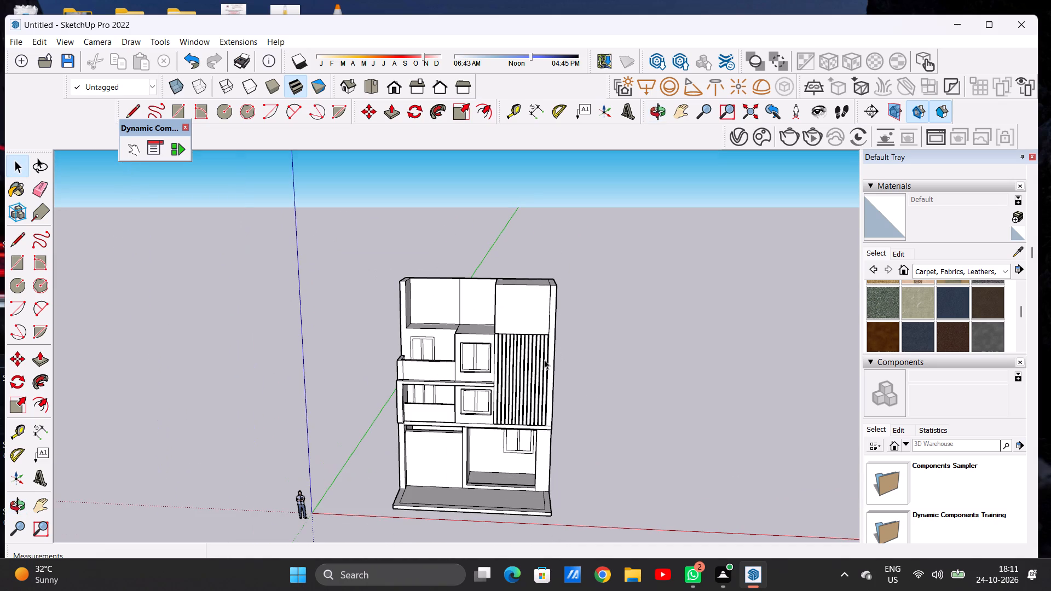
scroll(444, 311, "up", 6)
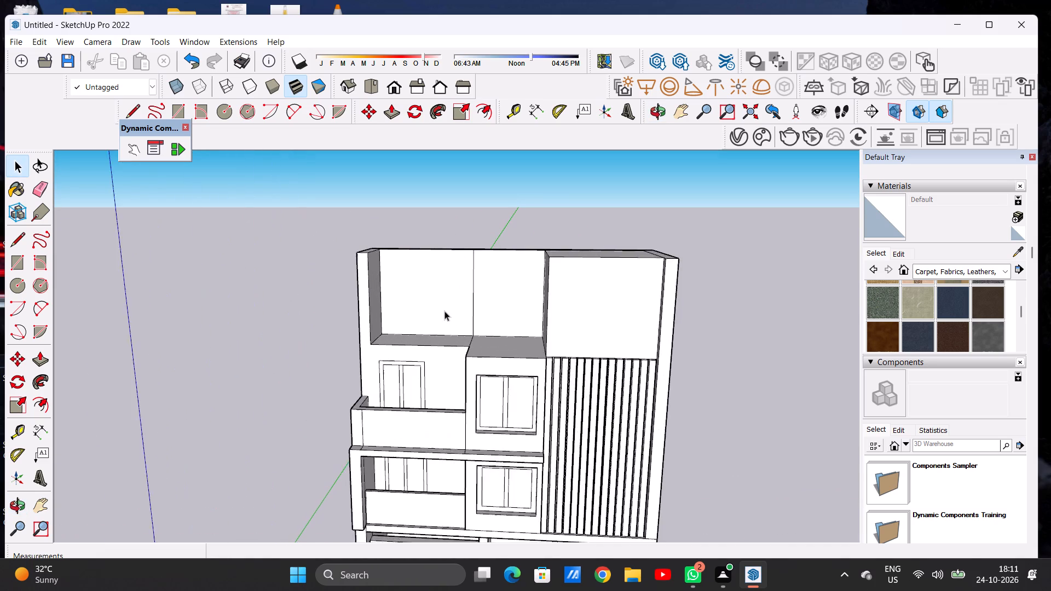
Examine from above where the roof over the projecting window bay meets the louvers and the raised block.
scroll(444, 311, "up", 1)
middle_click_drag(472, 282, 487, 398)
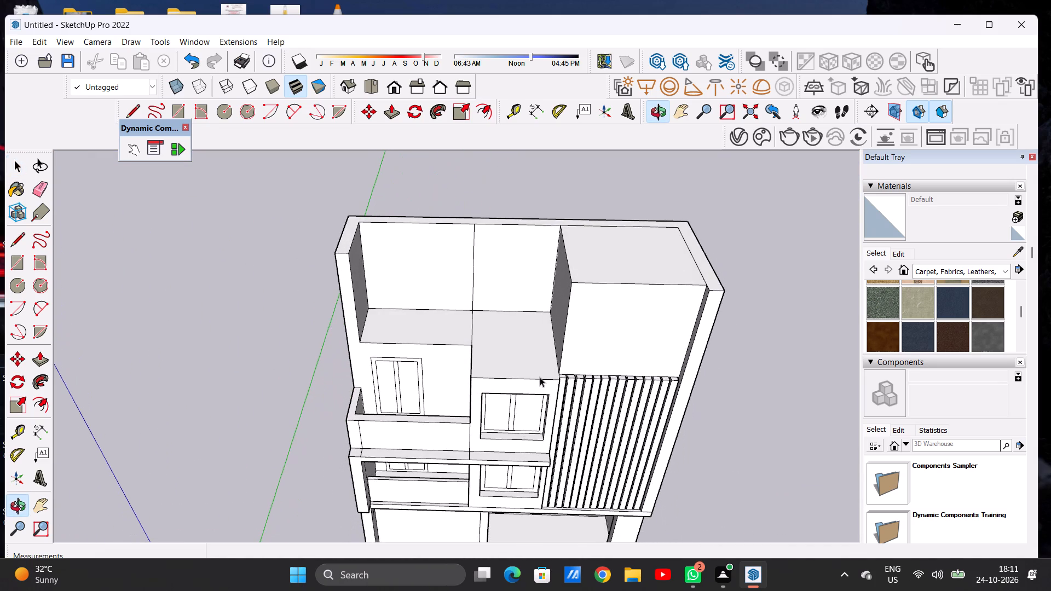
scroll(540, 377, "up", 5)
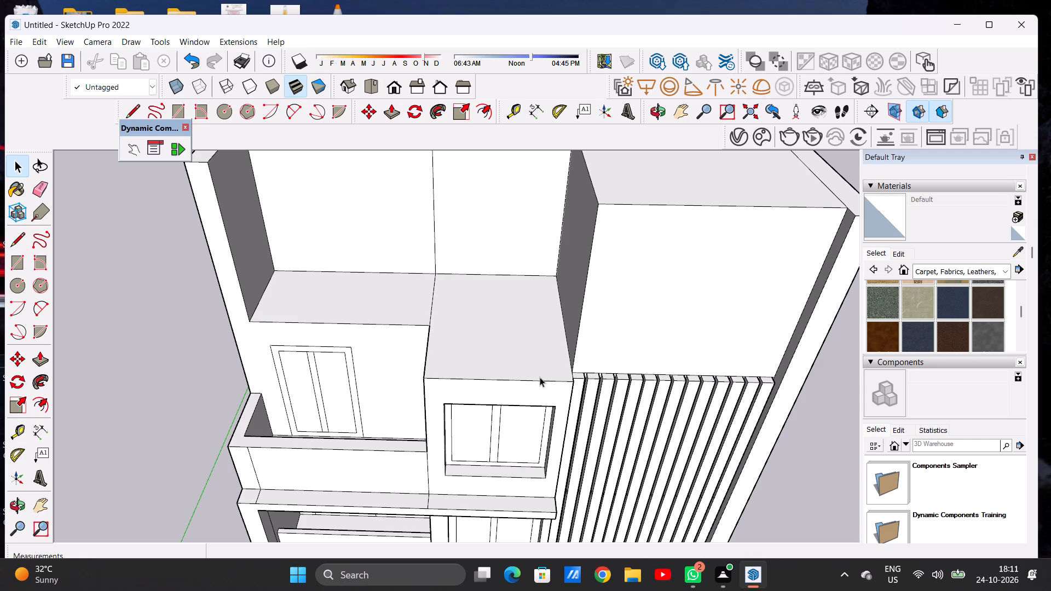
middle_click_drag(563, 378, 604, 382)
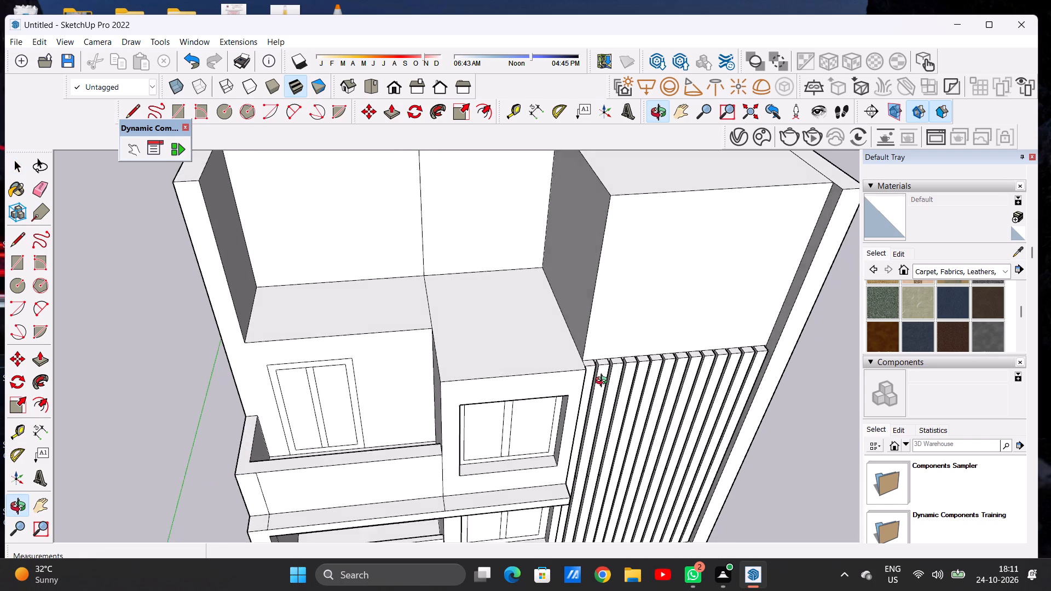
middle_click_drag(604, 382, 609, 407)
scroll(594, 381, "up", 5)
middle_click_drag(553, 357, 558, 421)
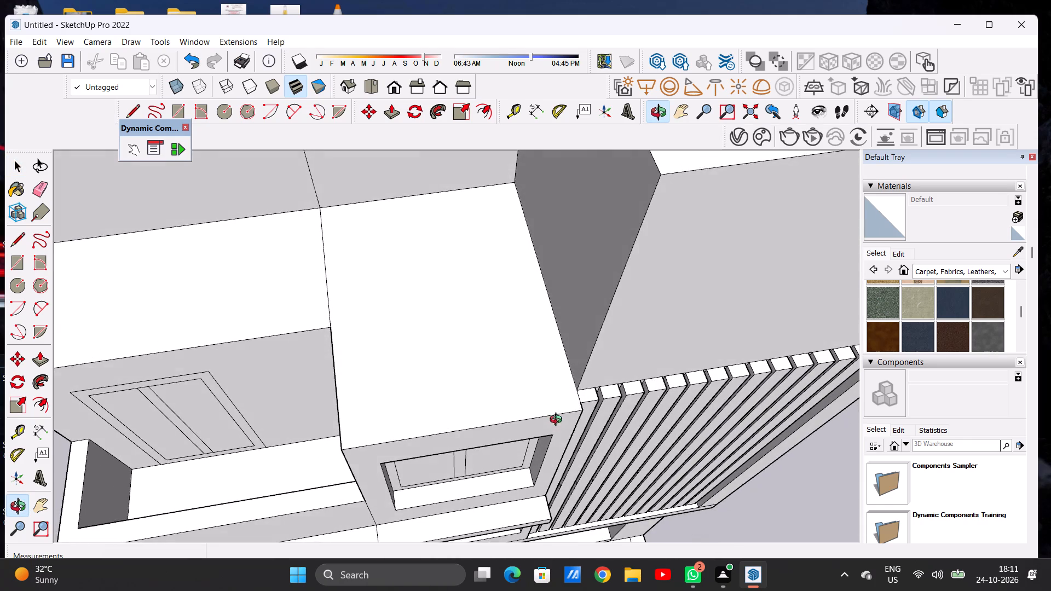
middle_click_drag(558, 421, 514, 340)
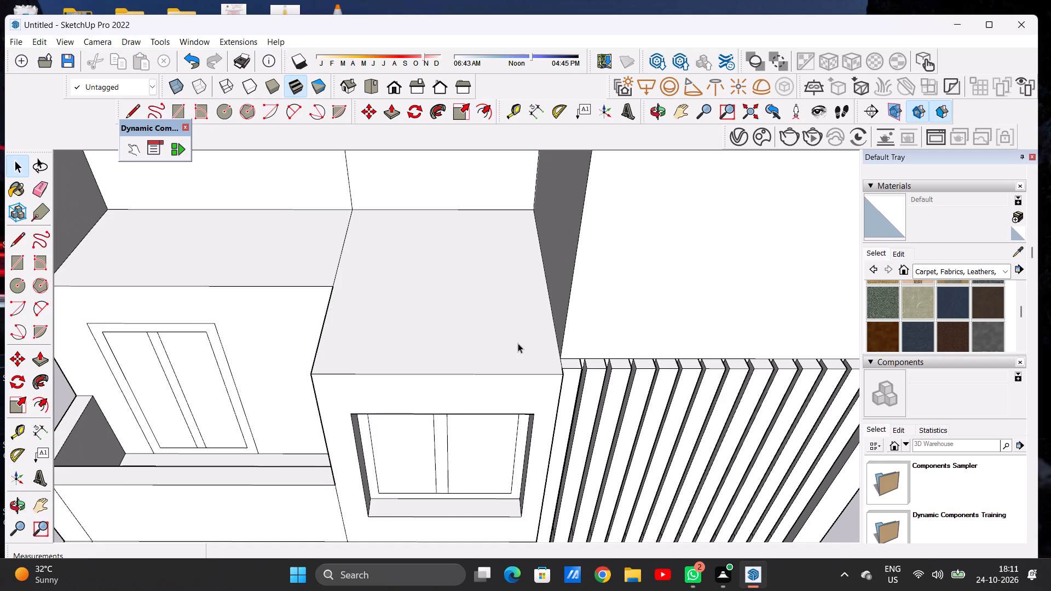
middle_click_drag(518, 343, 521, 346)
middle_click_drag(521, 346, 550, 400)
scroll(581, 399, "up", 5)
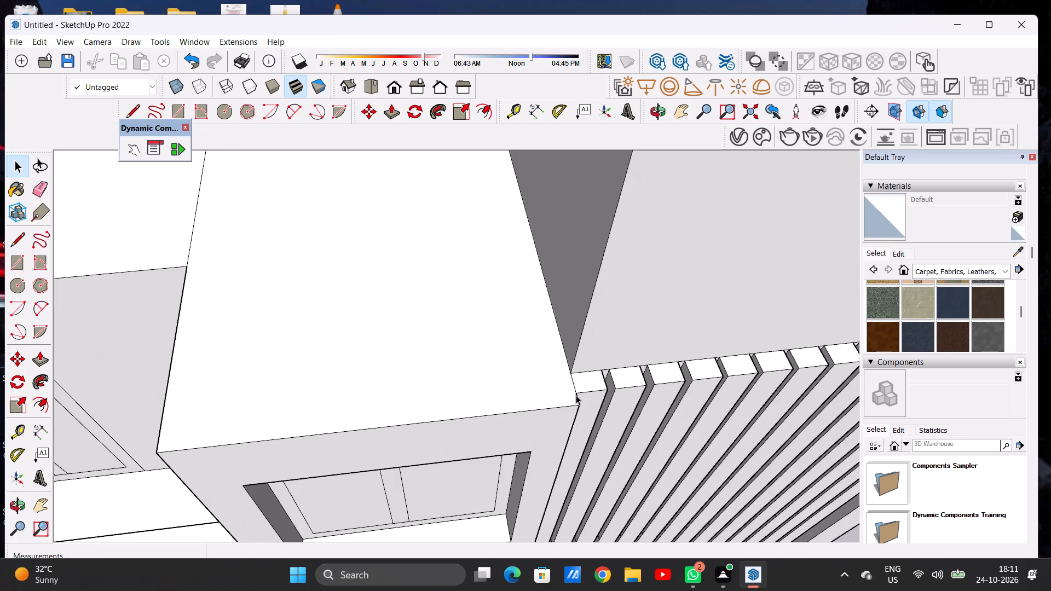
scroll(576, 395, "down", 7)
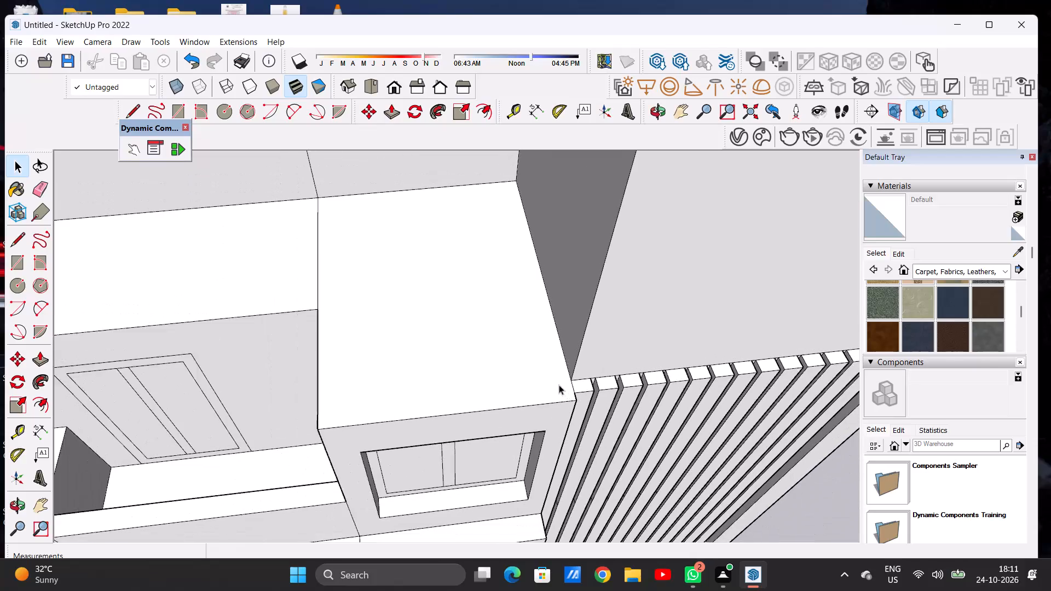
scroll(559, 385, "down", 11)
middle_click_drag(522, 369, 513, 283)
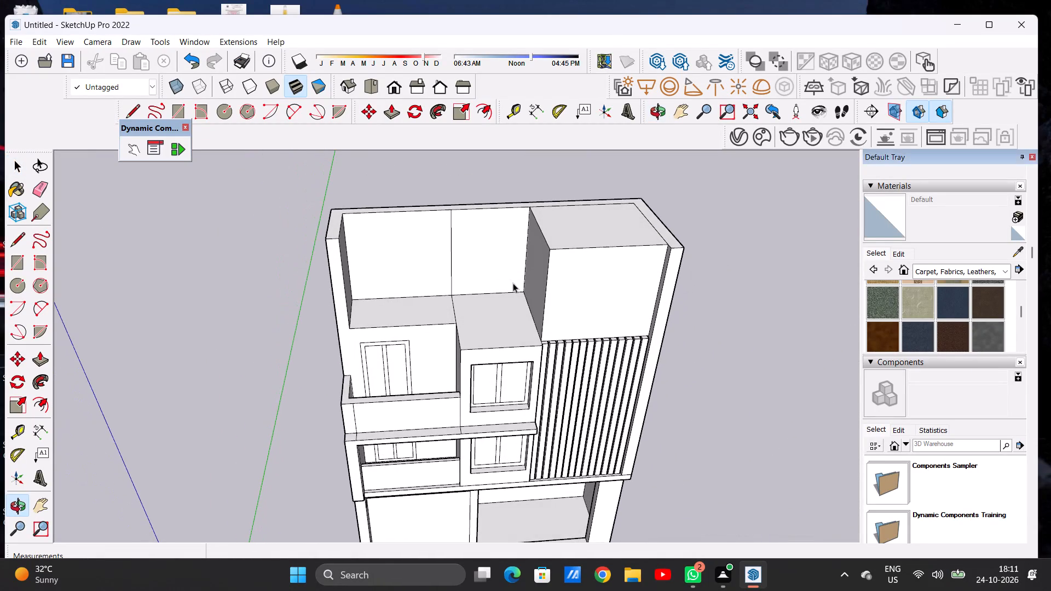
Draw a horizontal line about 1' 2" long from the terrace floor's front corner across the side wall's front face to its outer edge.
scroll(516, 306, "up", 2)
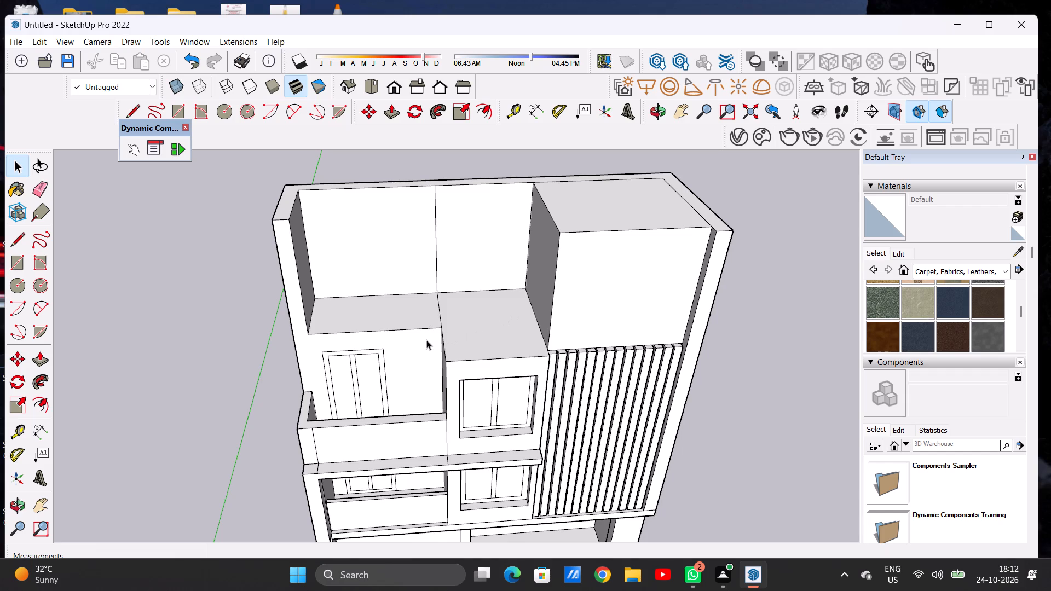
scroll(426, 340, "down", 3)
middle_click_drag(417, 343, 389, 296)
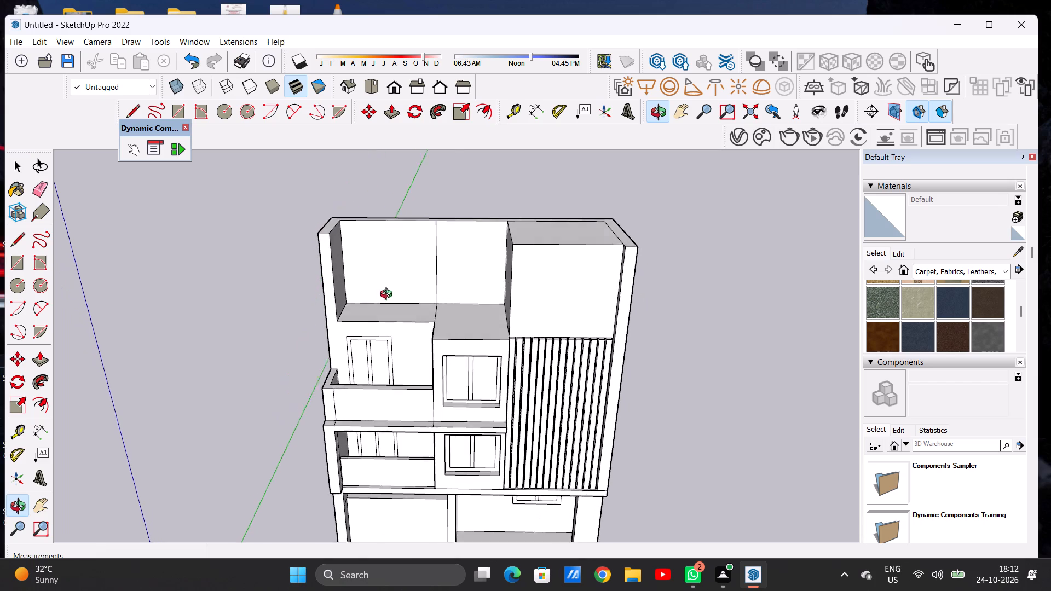
middle_click_drag(389, 296, 388, 295)
middle_click(388, 295)
scroll(351, 324, "up", 7)
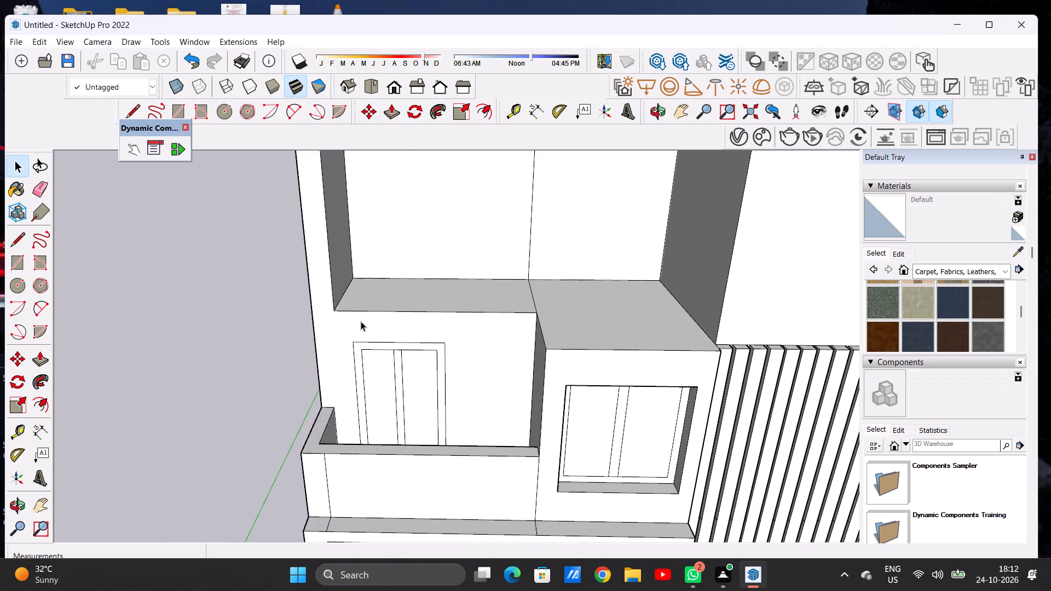
key("l")
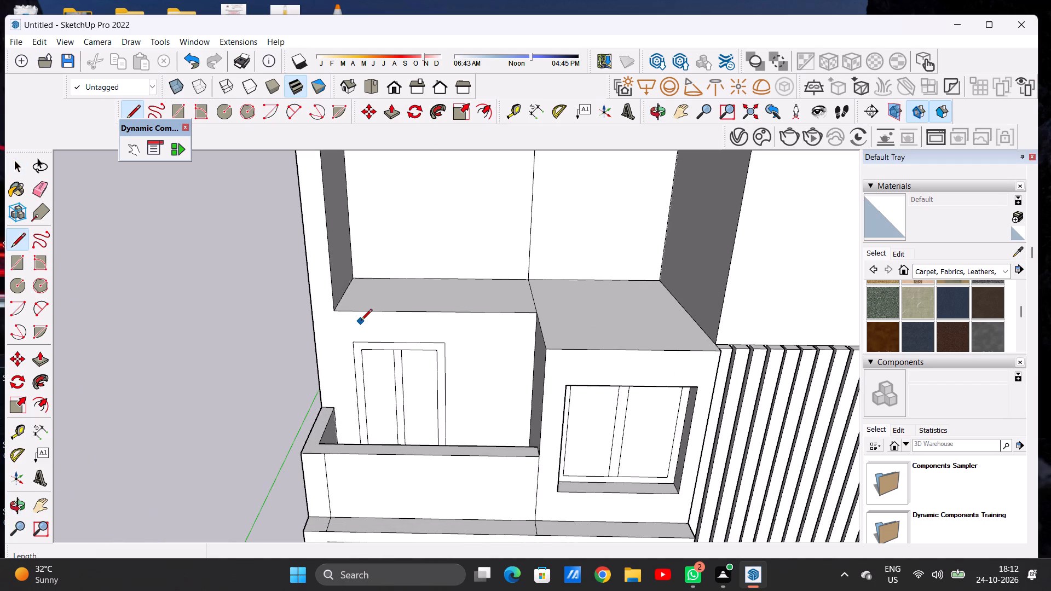
scroll(390, 305, "up", 8)
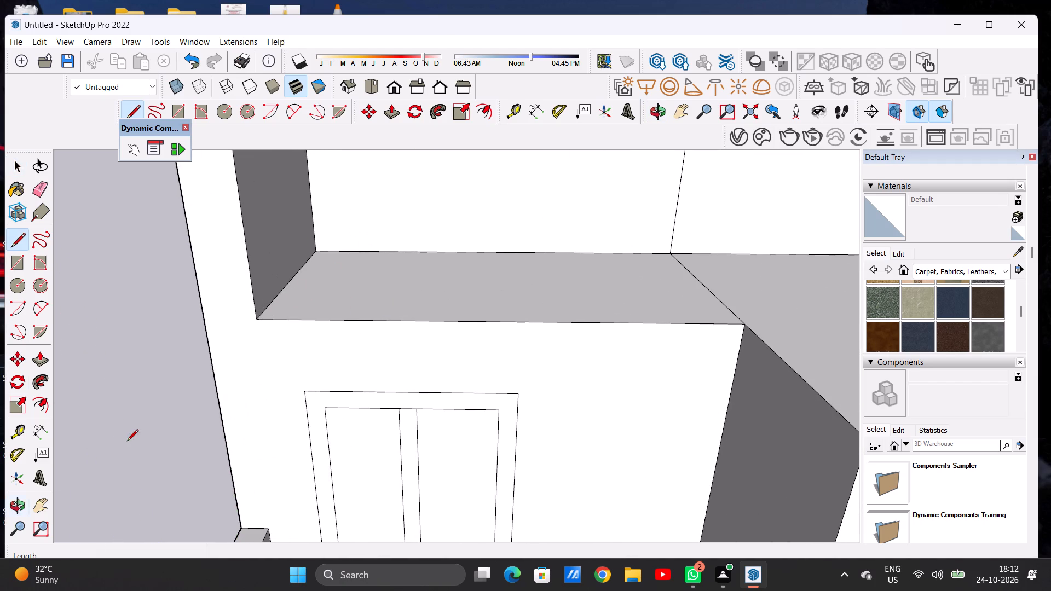
scroll(223, 326, "up", 5)
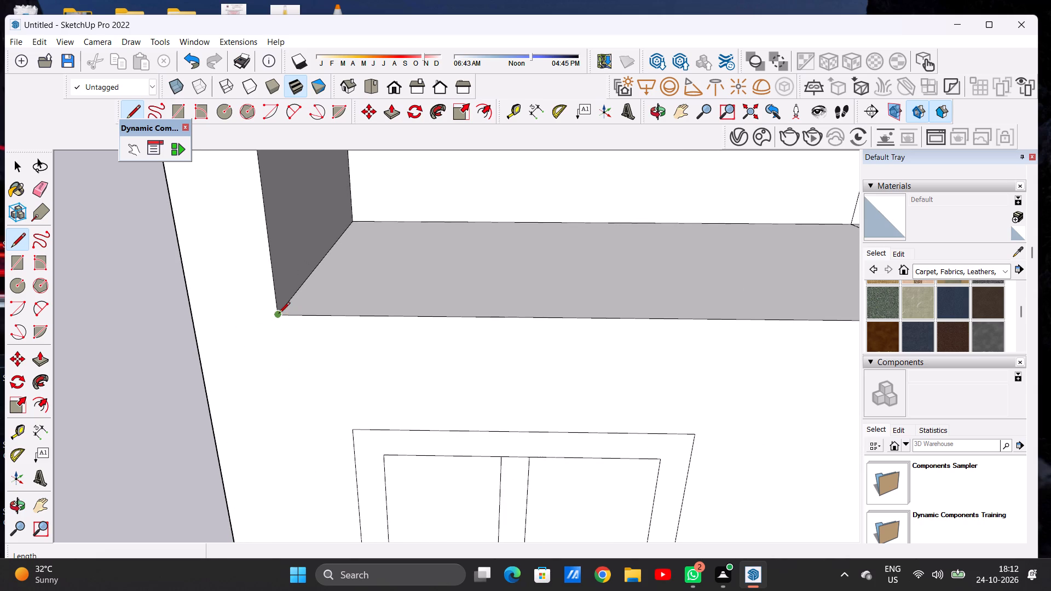
left_click(276, 314)
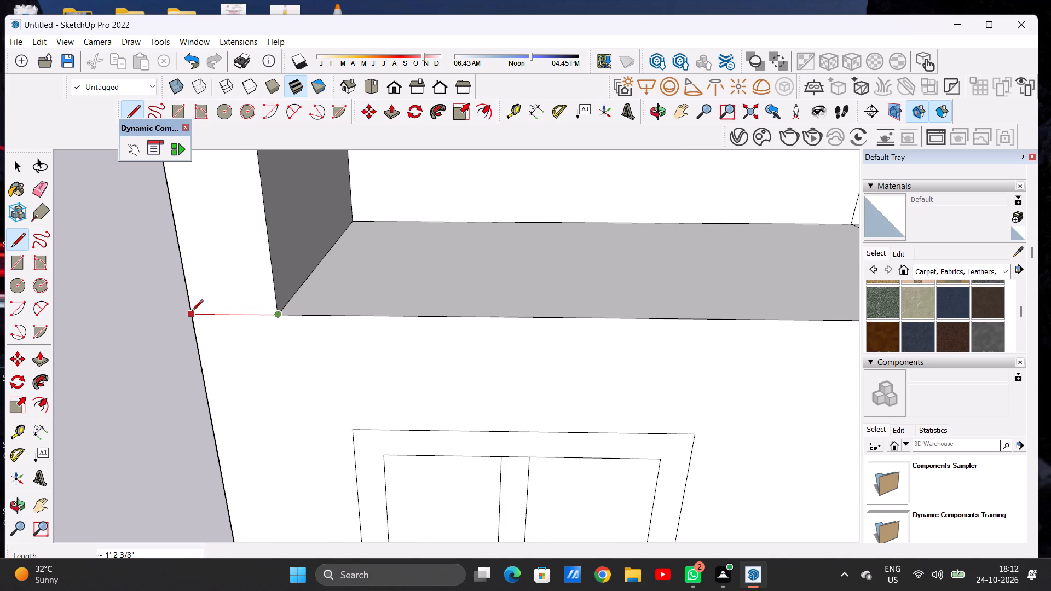
left_click(192, 312)
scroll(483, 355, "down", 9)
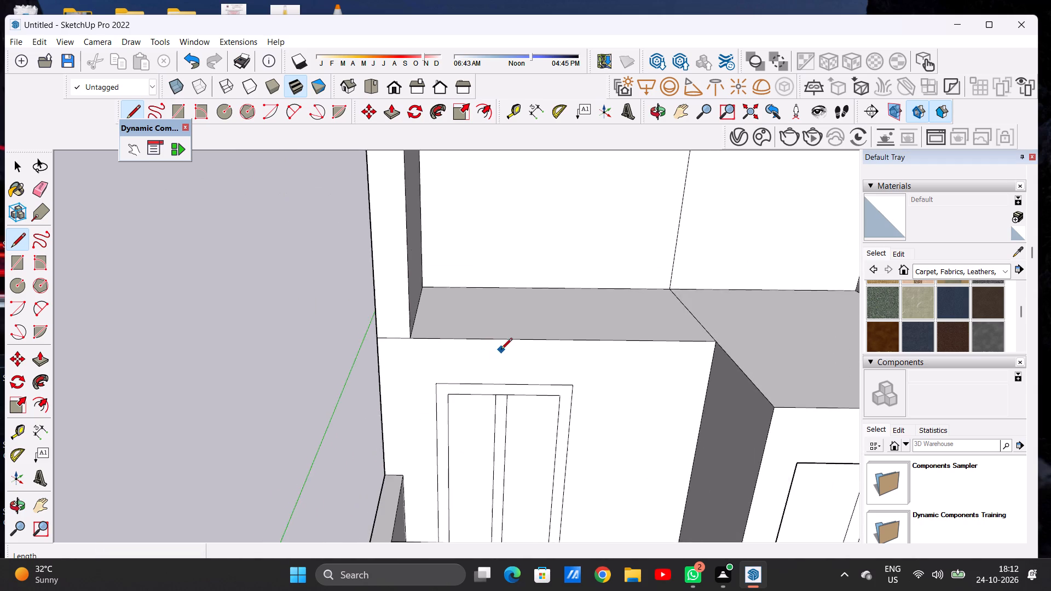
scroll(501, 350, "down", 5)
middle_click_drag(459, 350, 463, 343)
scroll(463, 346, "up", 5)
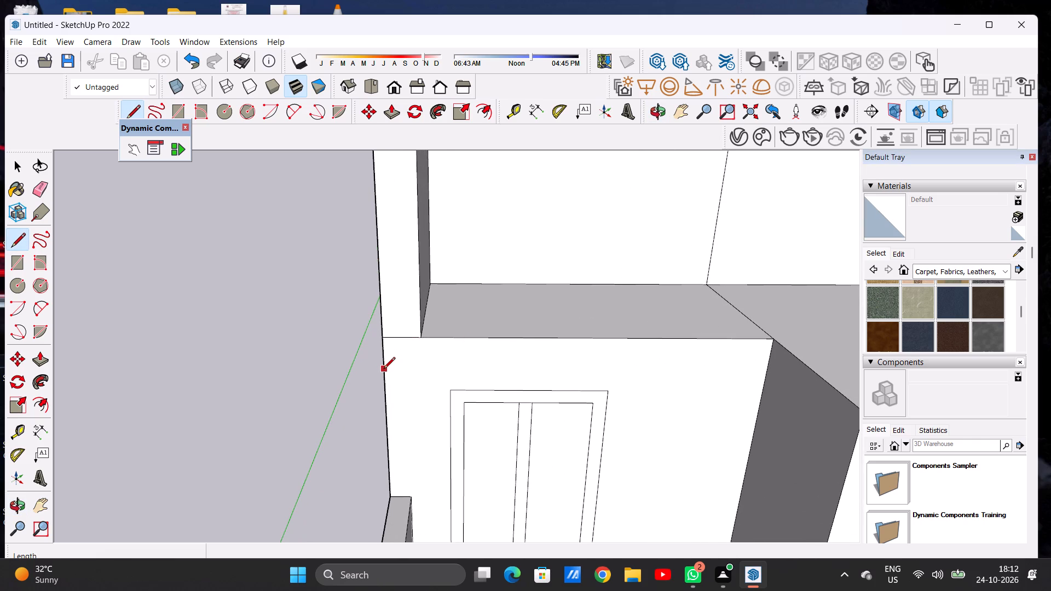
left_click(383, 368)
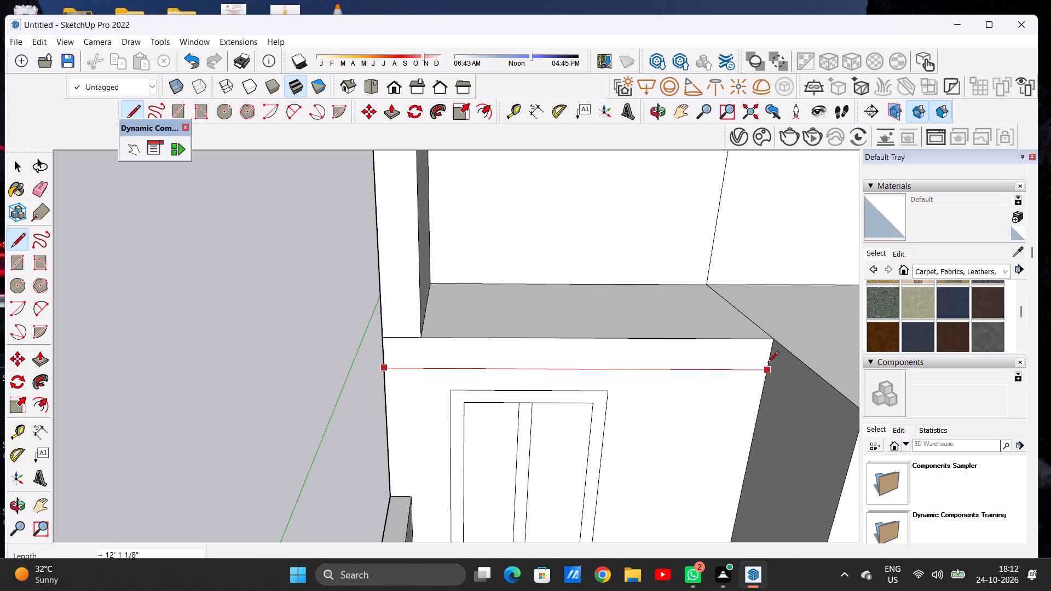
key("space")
Draw a line about 12' 1" long across the front wall above the upper balcony door, just below the terrace edge, from the outer edge to the window bay.
scroll(479, 400, "down", 5)
scroll(514, 384, "up", 8)
middle_click_drag(496, 369, 484, 362)
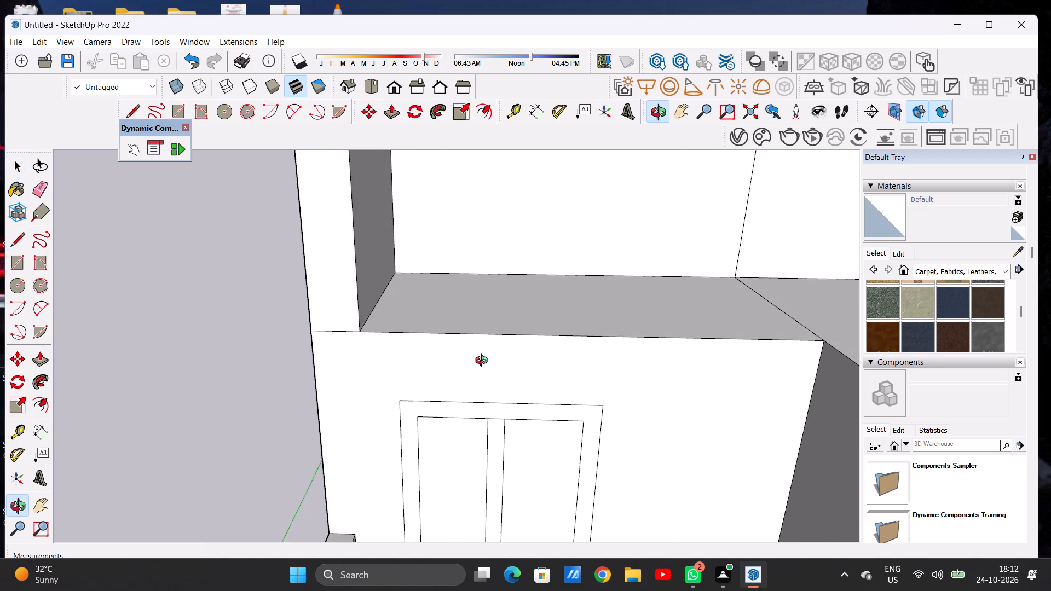
middle_click_drag(484, 362, 488, 327)
scroll(488, 327, "up", 1)
key("l")
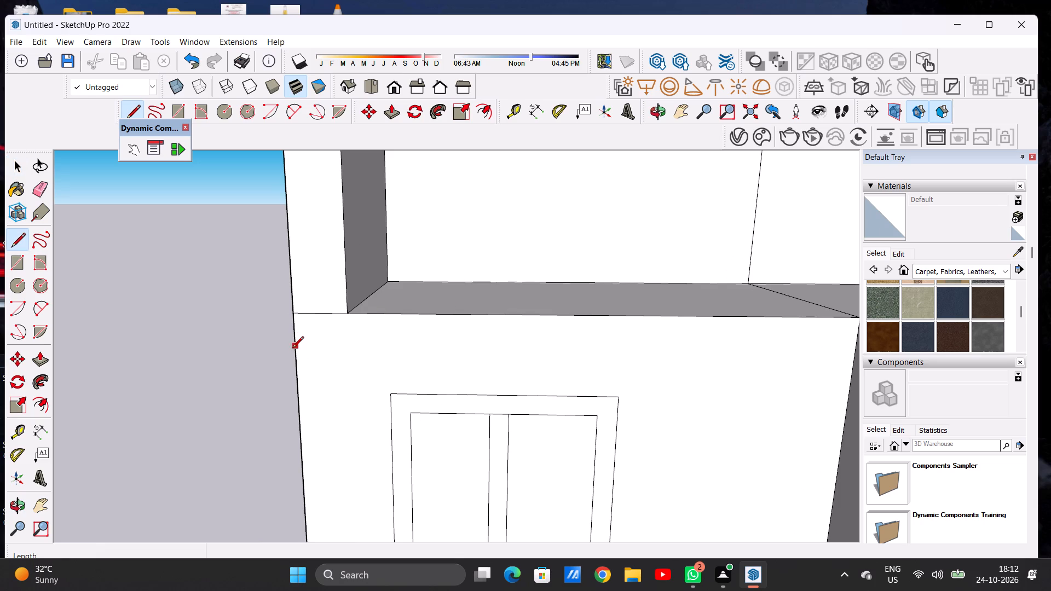
left_click(293, 349)
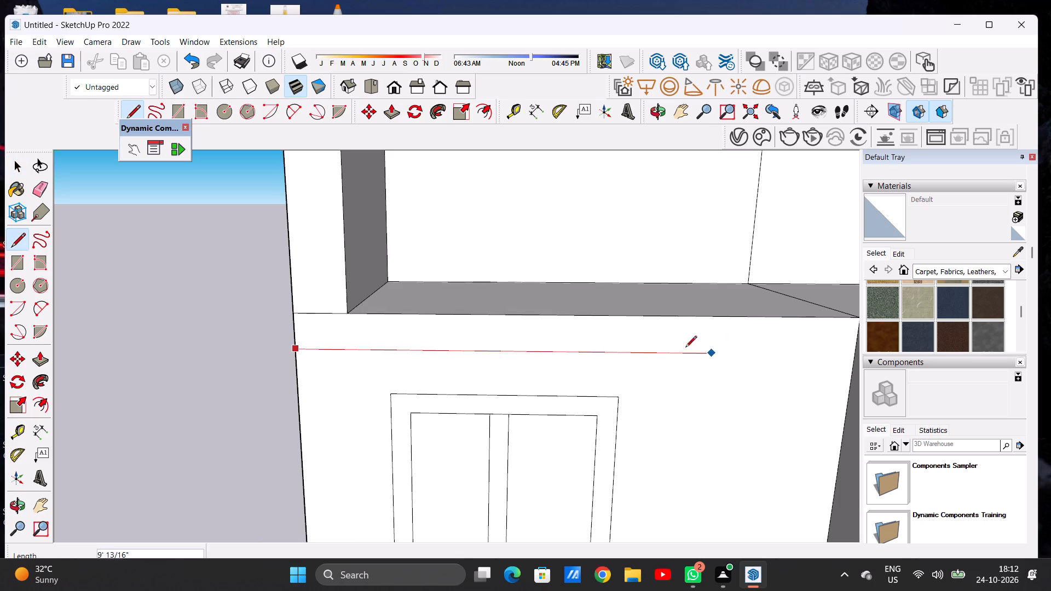
scroll(620, 353, "down", 5)
scroll(743, 354, "up", 4)
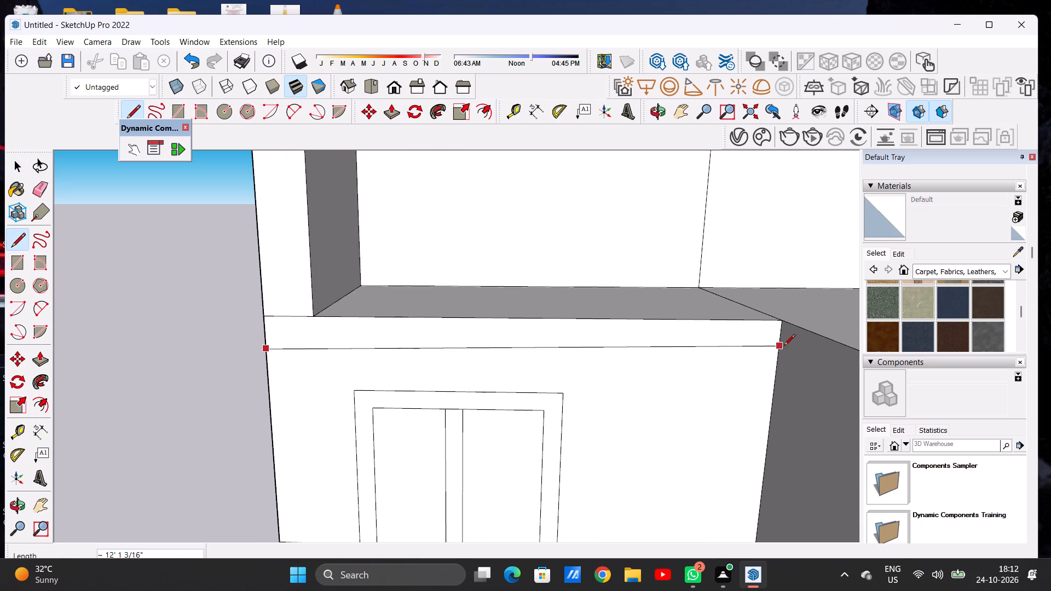
left_click(777, 348)
key("space")
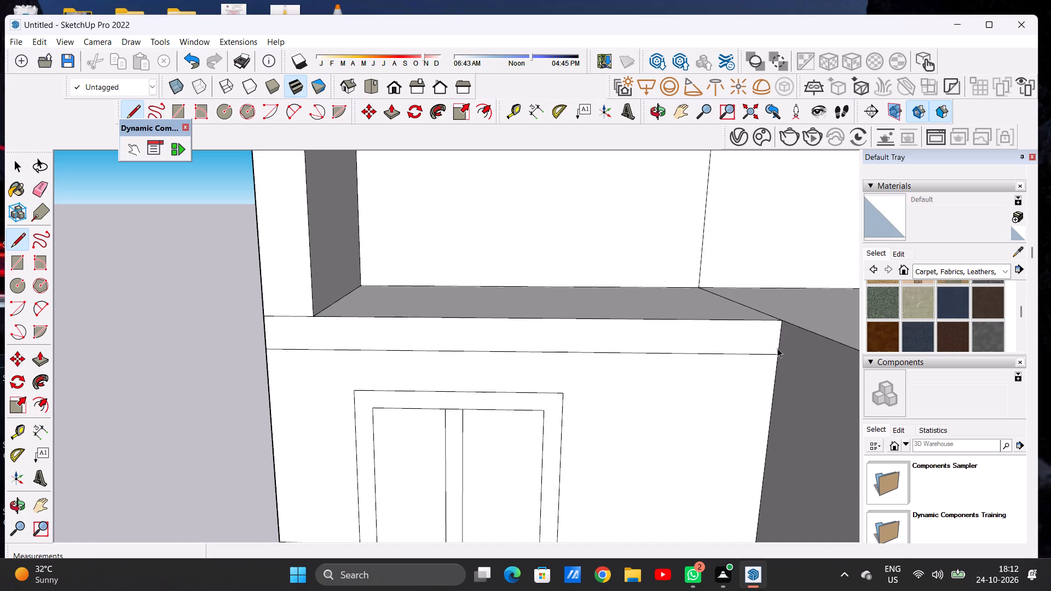
Push/pull the narrow band above the upper balcony door outward until flush with the front of the window bay.
scroll(511, 343, "down", 5)
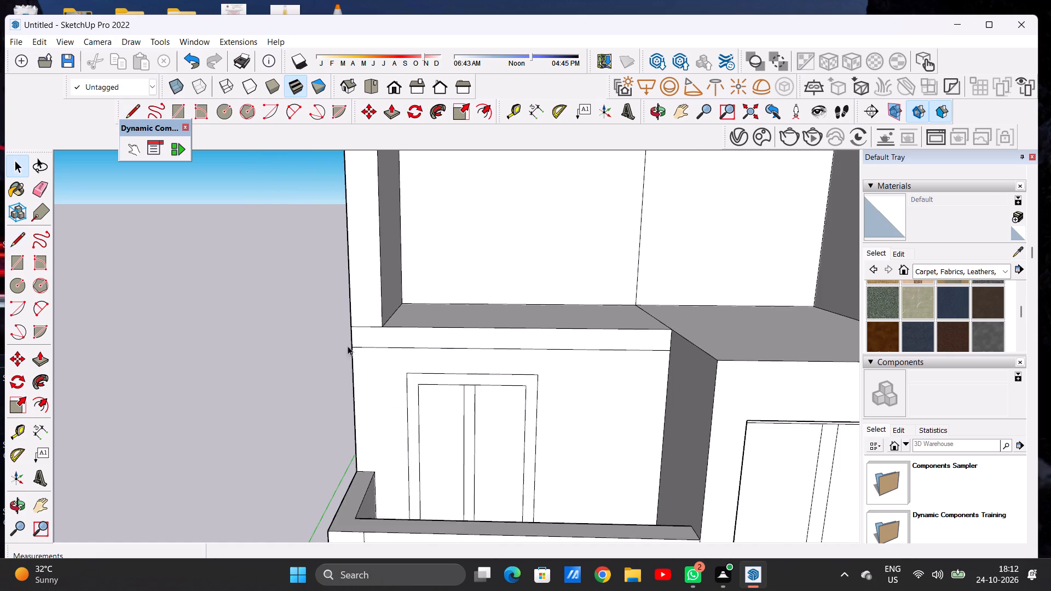
middle_click_drag(332, 358, 509, 409)
key("p")
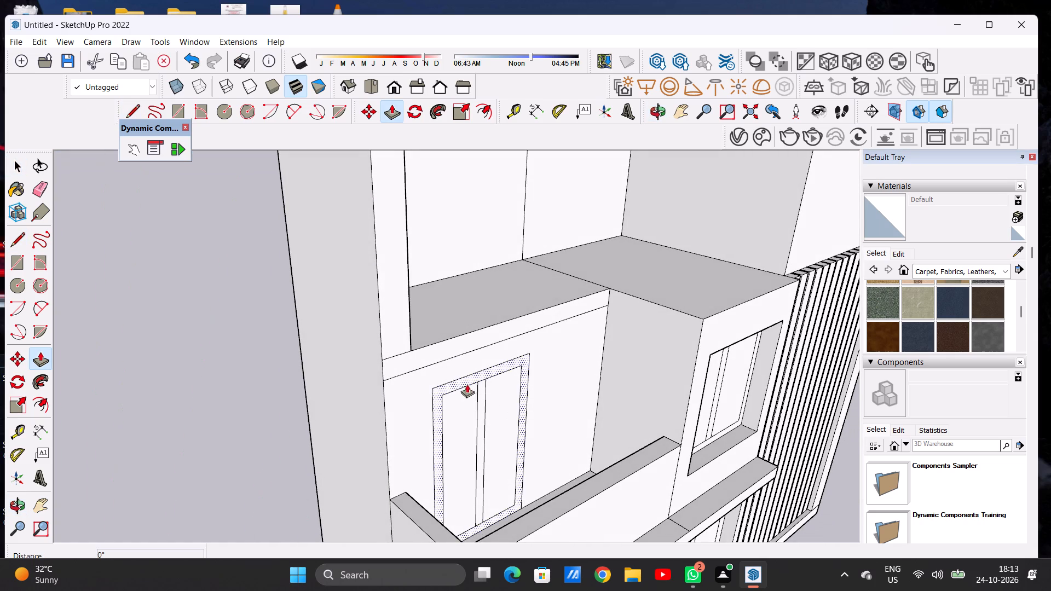
scroll(419, 368, "up", 6)
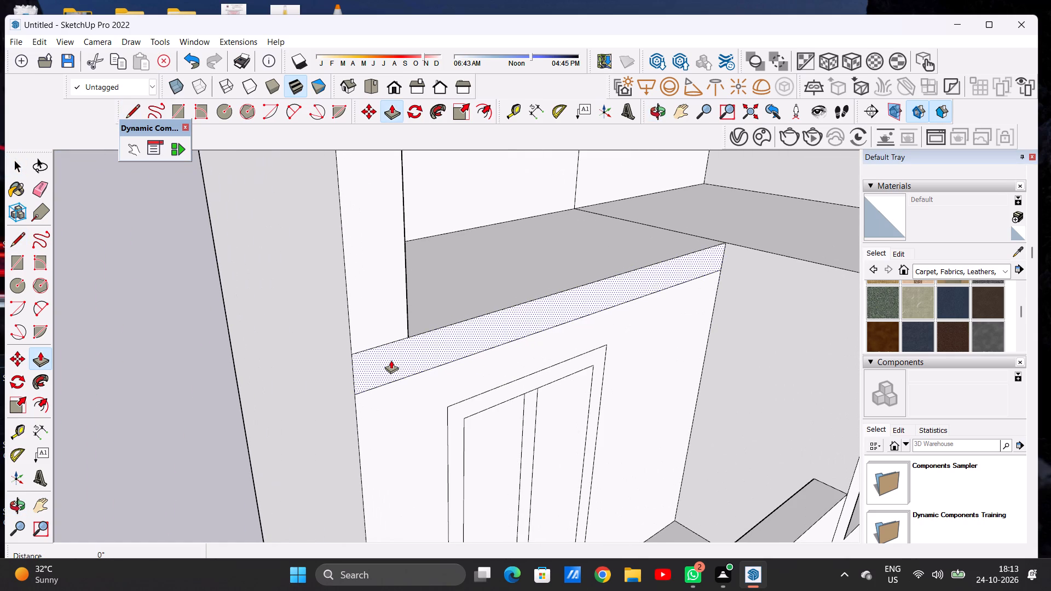
left_click(391, 360)
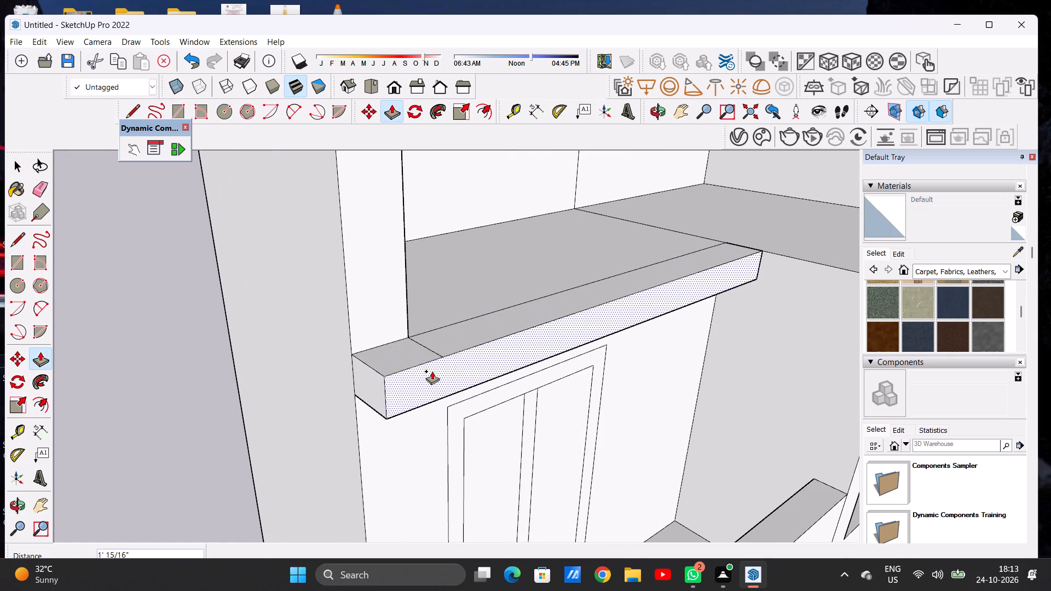
scroll(421, 369, "down", 10)
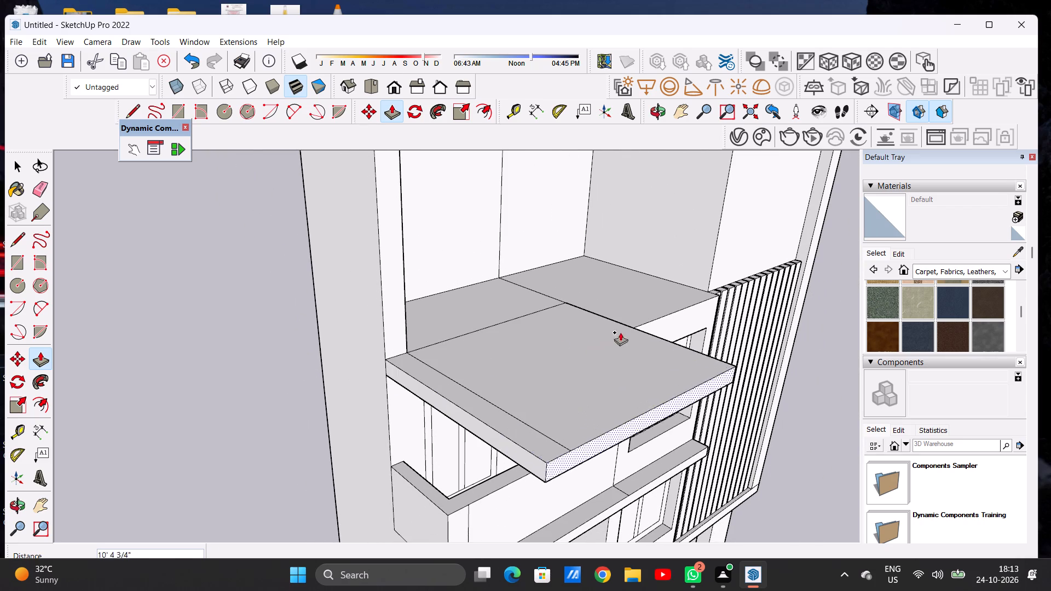
left_click(643, 326)
key("space")
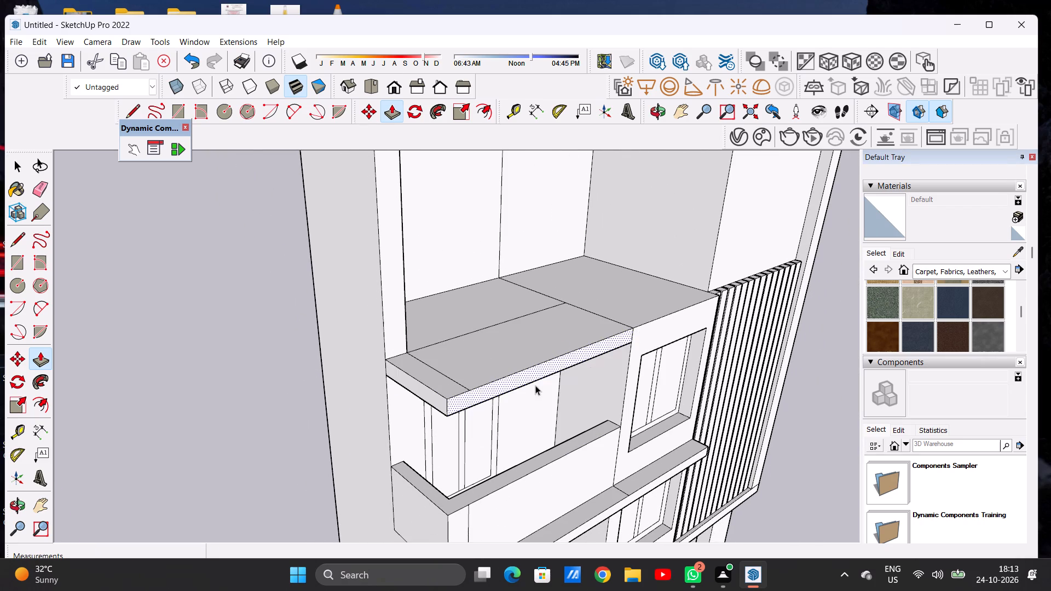
Examine the extended terrace slab and the top storey from the front, from above and at an angle.
scroll(535, 385, "down", 5)
middle_click_drag(561, 377, 397, 437)
scroll(382, 411, "up", 5)
middle_click_drag(388, 418, 401, 443)
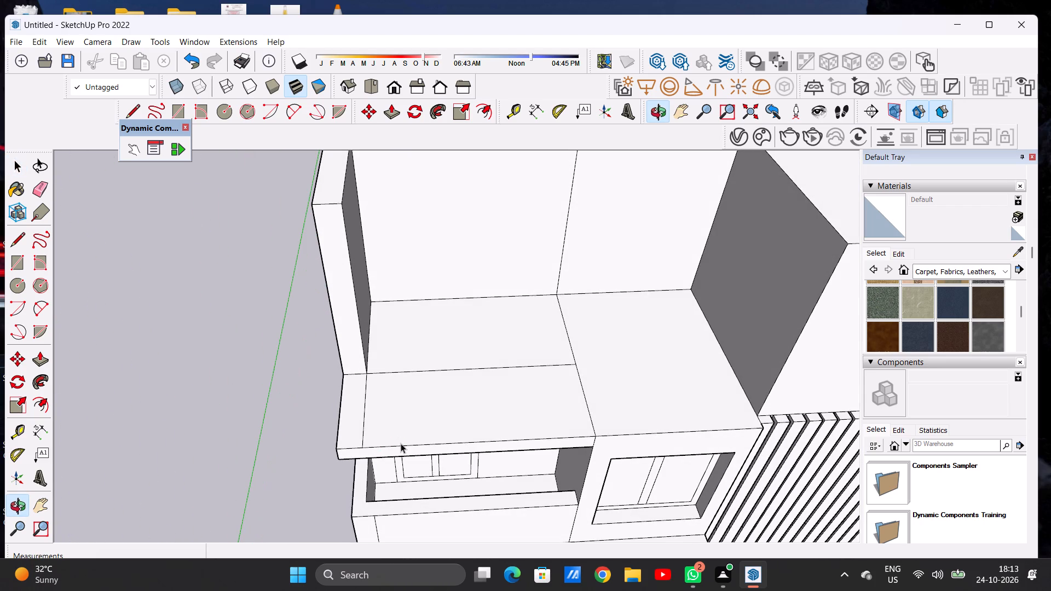
middle_click_drag(471, 413, 476, 325)
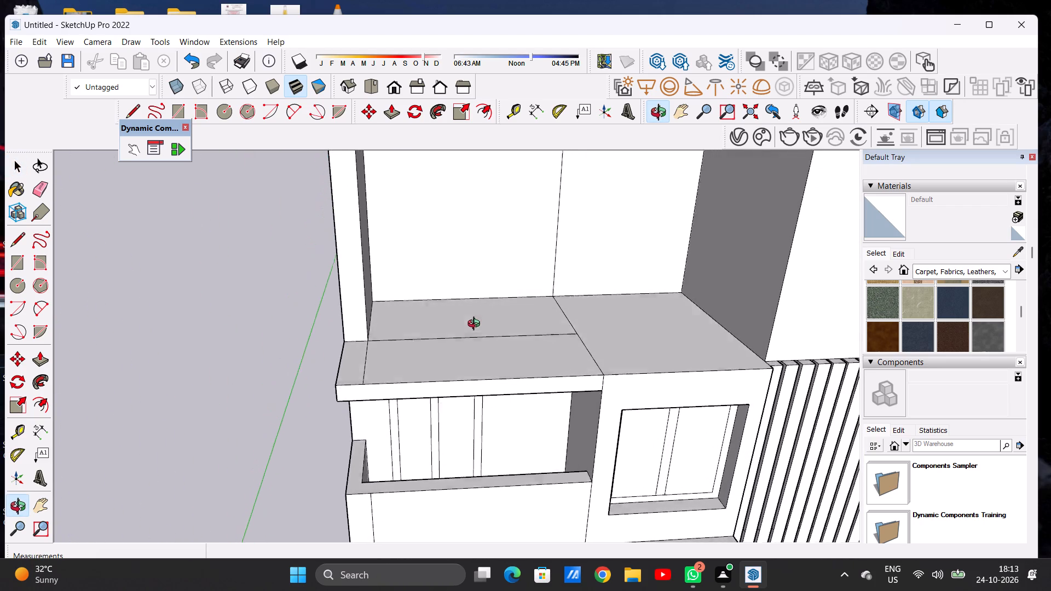
middle_click_drag(476, 325, 457, 284)
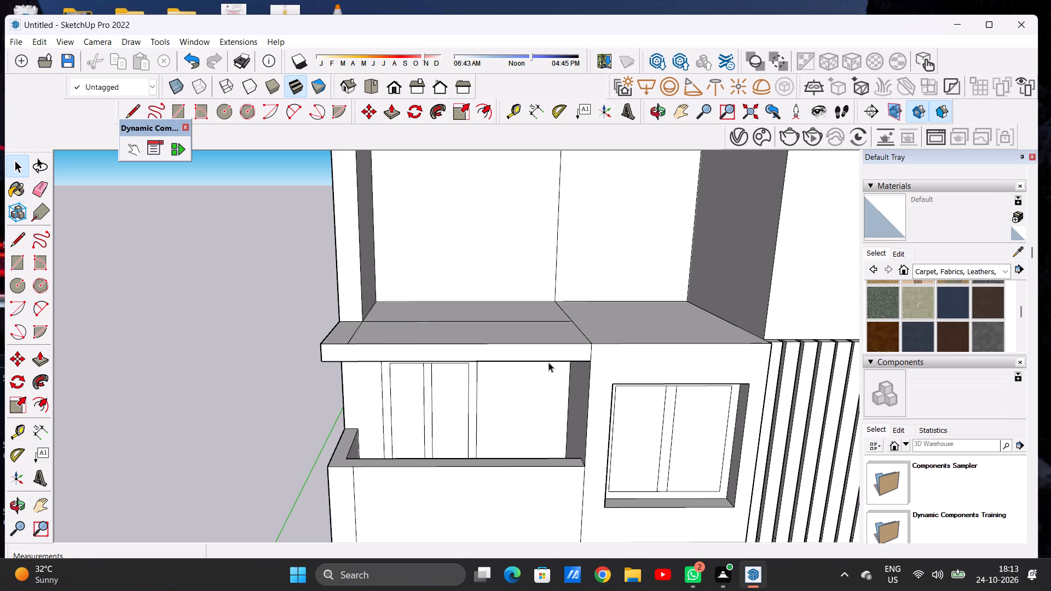
scroll(541, 373, "down", 7)
scroll(467, 373, "down", 3)
middle_click_drag(460, 401, 470, 452)
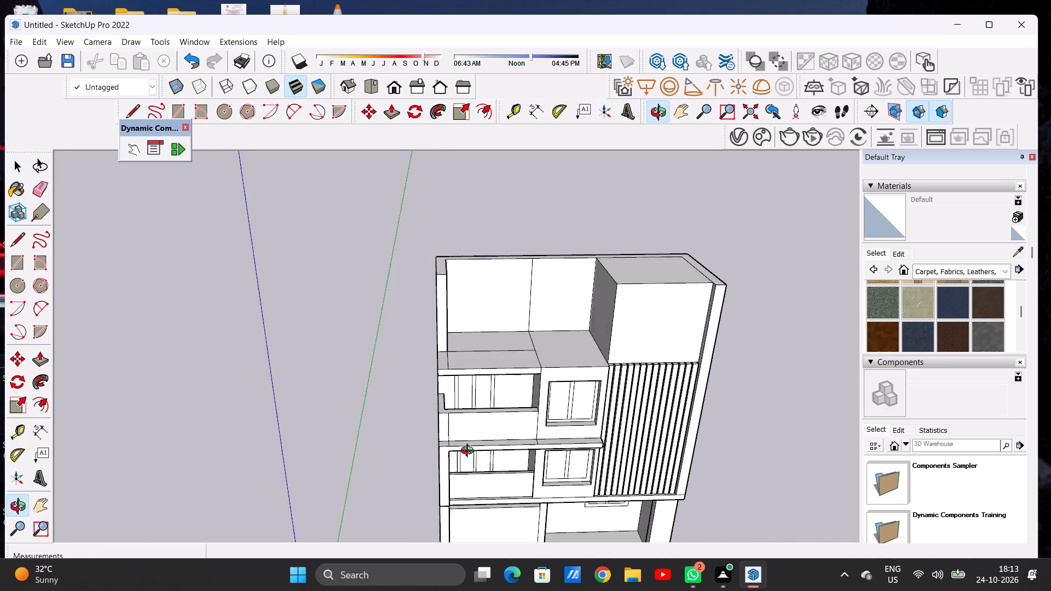
middle_click_drag(470, 452, 478, 489)
scroll(441, 425, "up", 1)
scroll(441, 425, "down", 1)
scroll(441, 425, "up", 4)
middle_click_drag(440, 415, 479, 444)
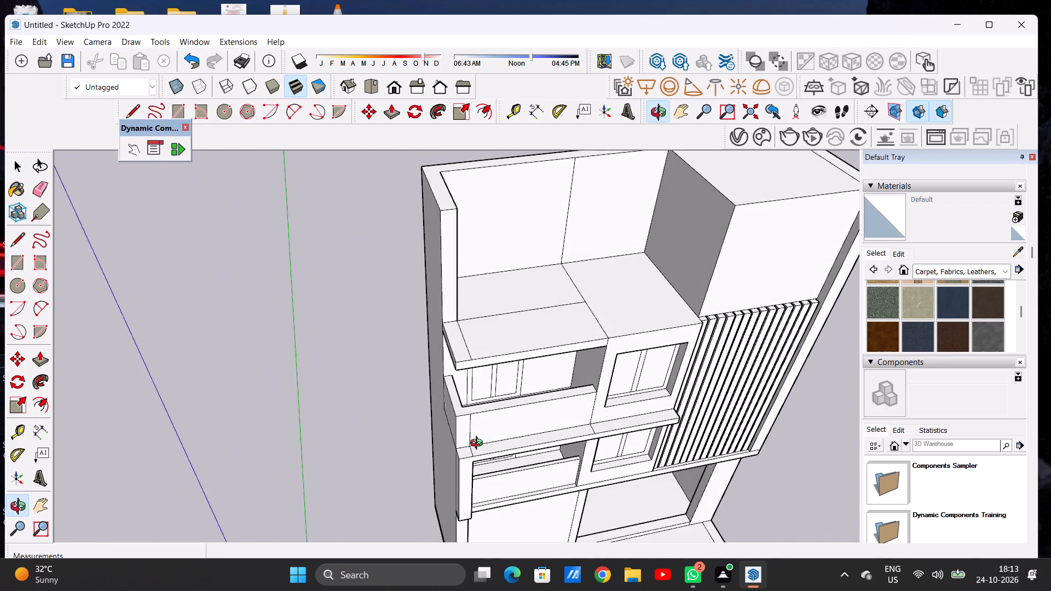
middle_click_drag(479, 444, 475, 457)
scroll(470, 428, "up", 5)
middle_click_drag(424, 421, 397, 454)
scroll(400, 459, "up", 1)
scroll(385, 449, "down", 12)
scroll(436, 379, "down", 1)
scroll(436, 379, "up", 9)
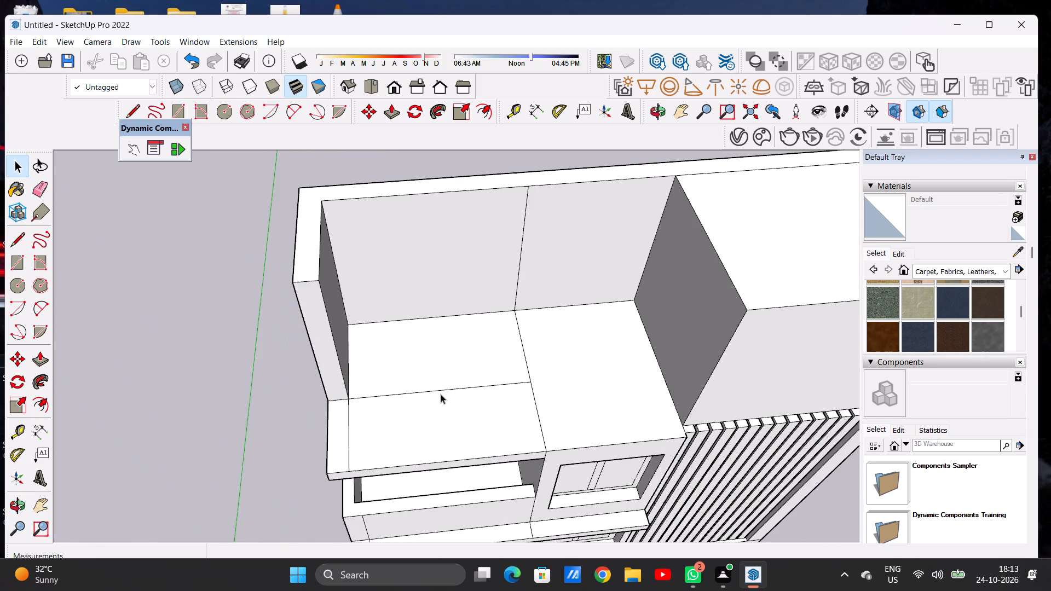
scroll(428, 402, "down", 5)
middle_click_drag(509, 404, 330, 373)
scroll(473, 372, "down", 9)
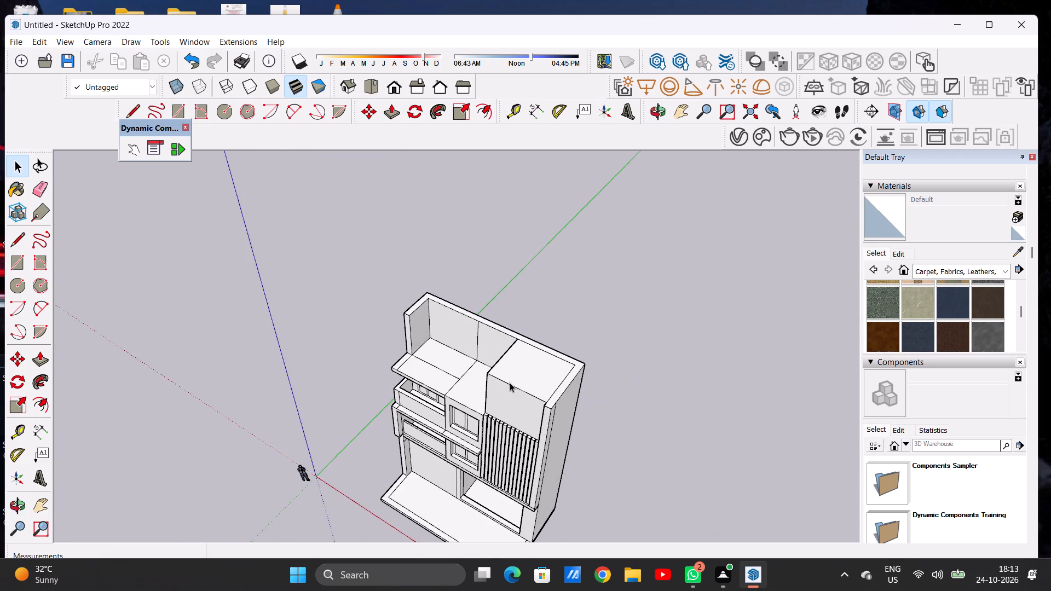
scroll(416, 345, "up", 13)
middle_click_drag(535, 366, 607, 350)
scroll(486, 383, "down", 5)
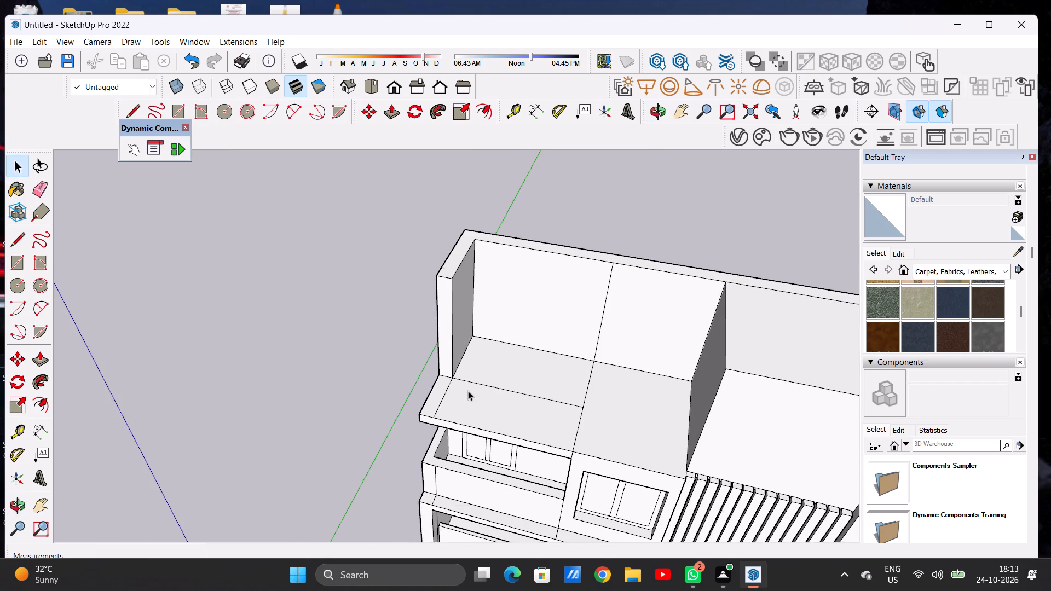
Push/pull the terrace's back wall section beside the side wall forward until flush with the side wall's front edge.
middle_click_drag(466, 392, 513, 397)
key("p")
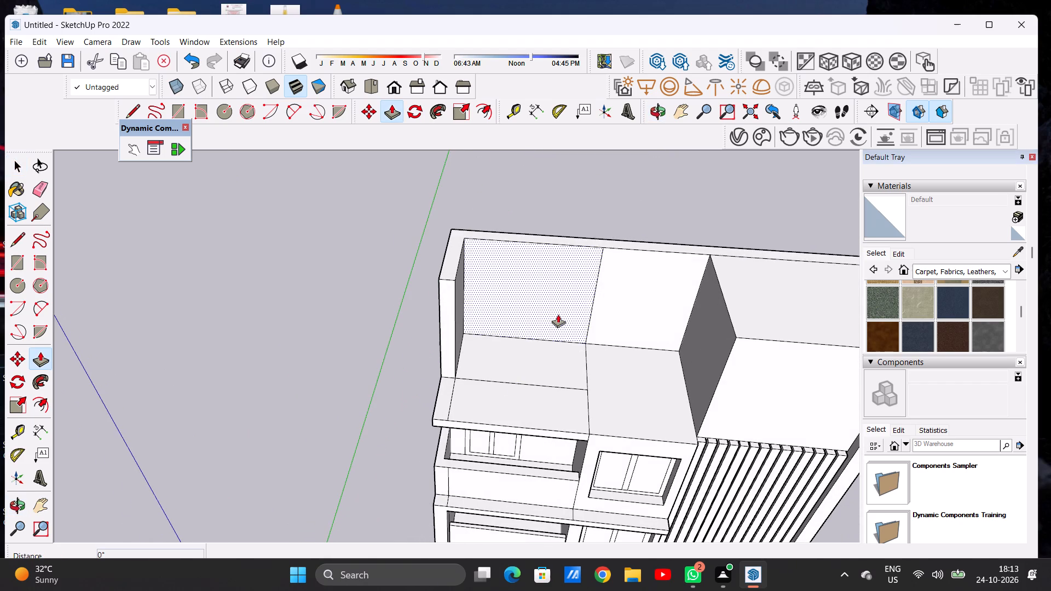
middle_click_drag(551, 318, 425, 358)
scroll(543, 312, "down", 11)
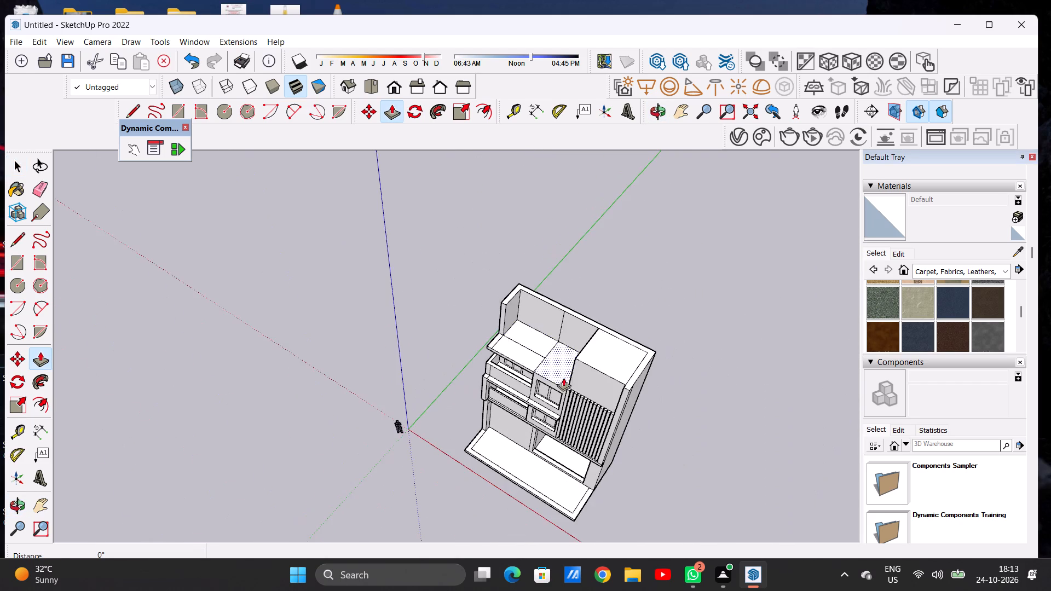
middle_click_drag(565, 363, 601, 229)
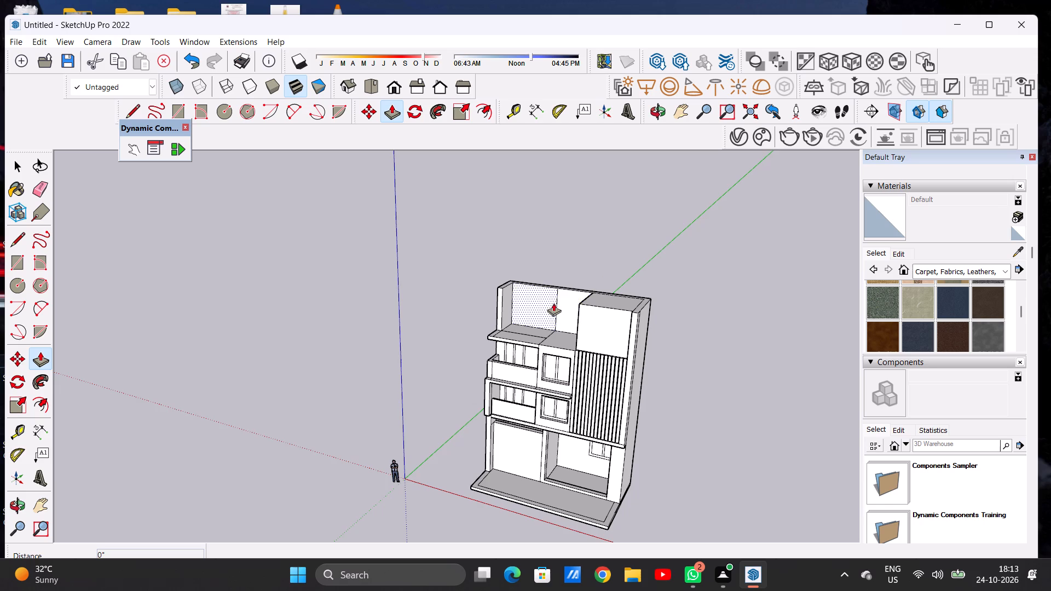
scroll(540, 289, "up", 6)
middle_click_drag(555, 309, 489, 435)
scroll(562, 289, "up", 6)
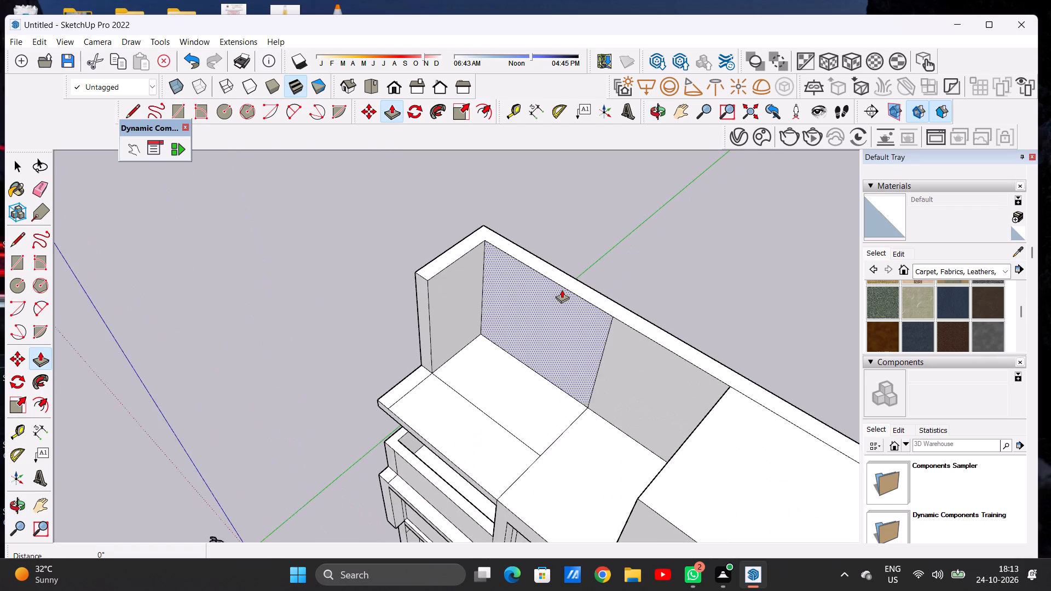
scroll(562, 300, "up", 4)
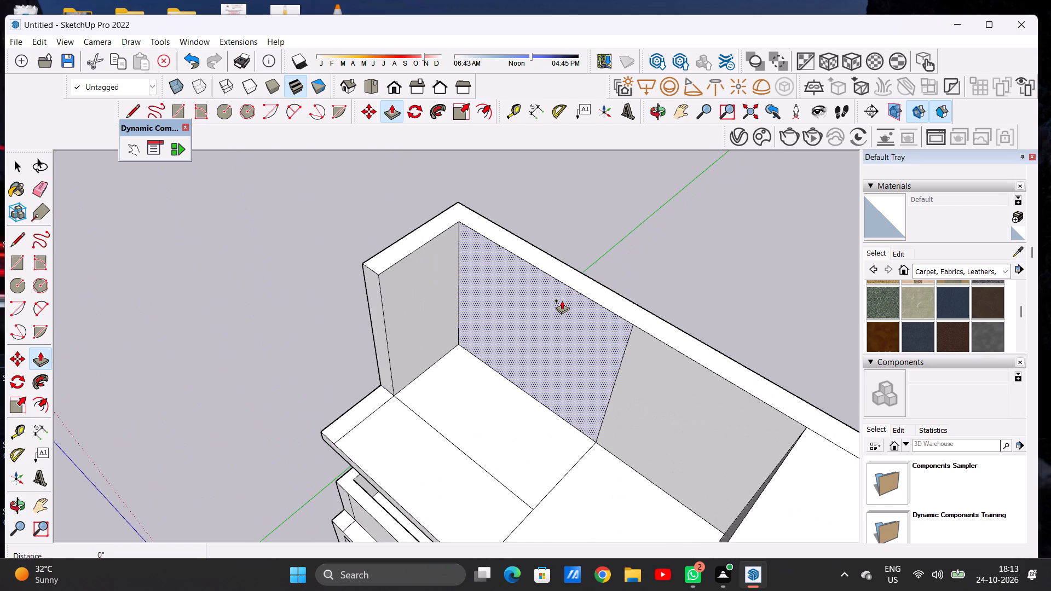
left_click(562, 300)
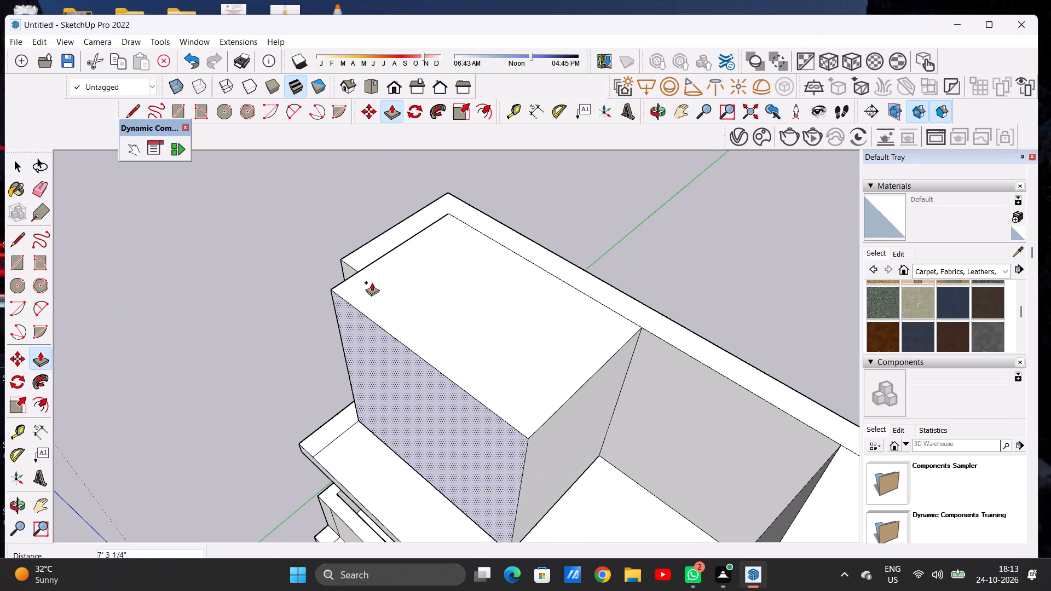
left_click(363, 273)
key("space")
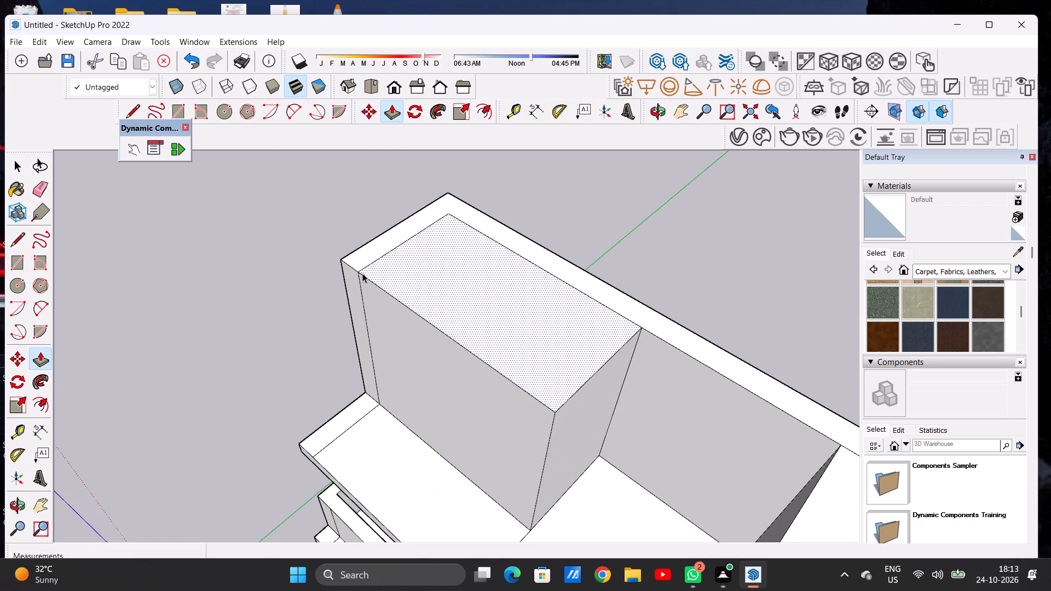
Push/pull the top-storey side wall's front face about 4' 8 1/2" forward to the terrace slab's front edge.
scroll(405, 302, "down", 8)
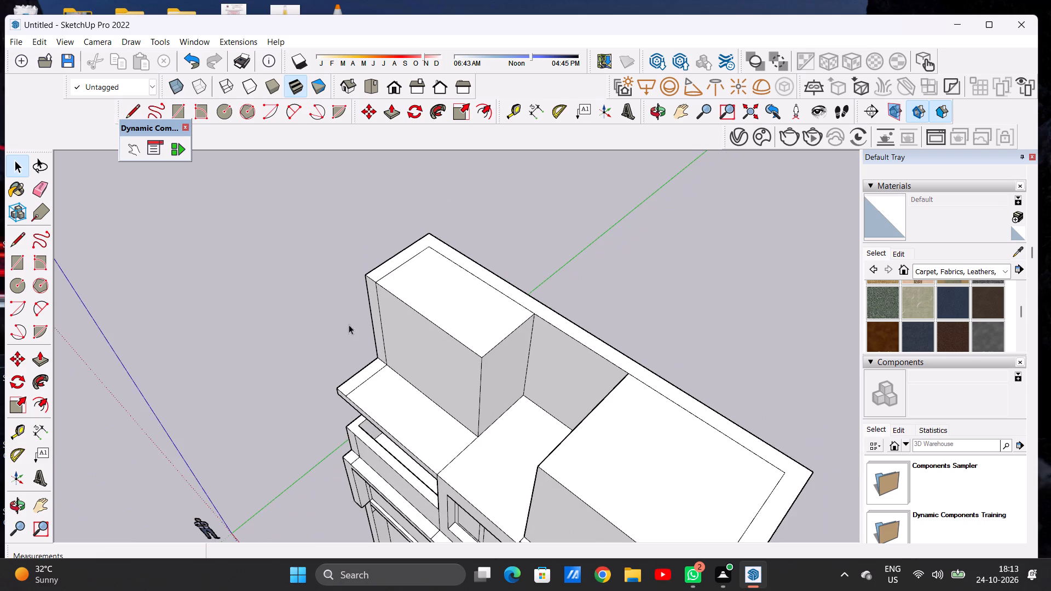
middle_click_drag(374, 352, 568, 268)
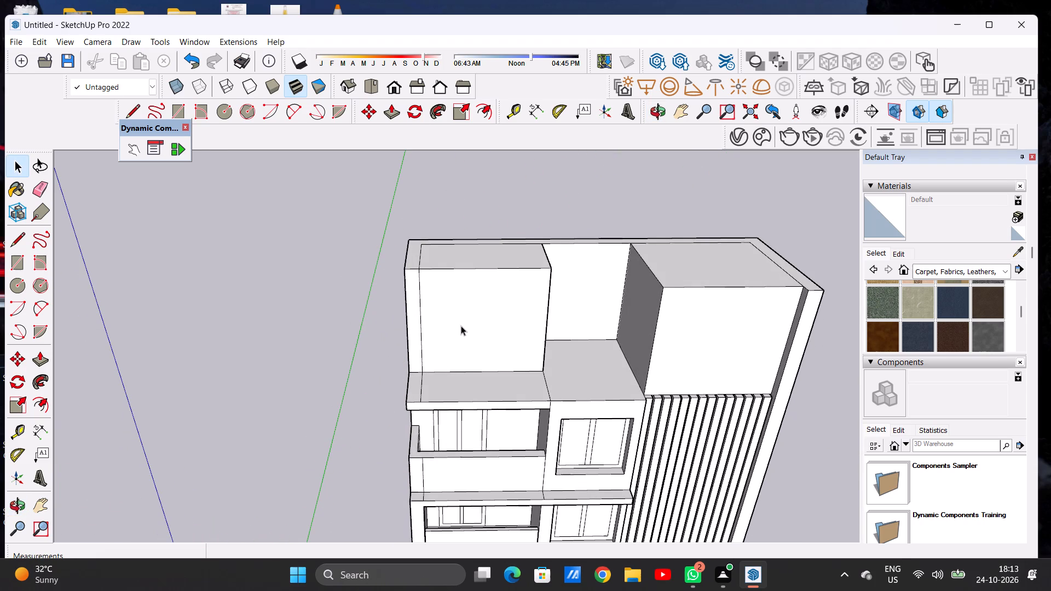
scroll(409, 349, "down", 2)
middle_click_drag(446, 340, 371, 323)
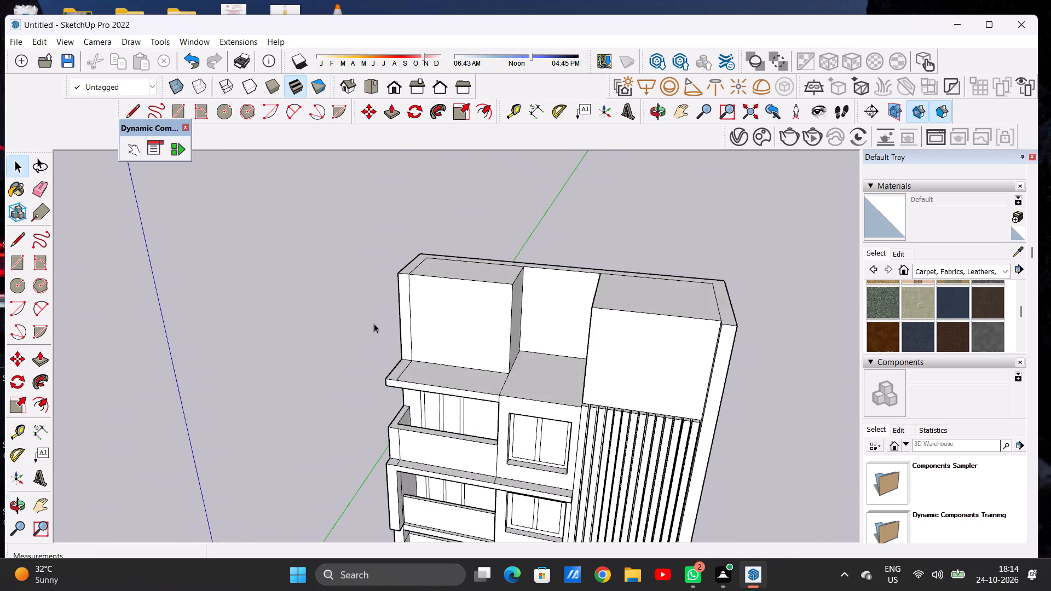
scroll(407, 312, "up", 3)
key("p")
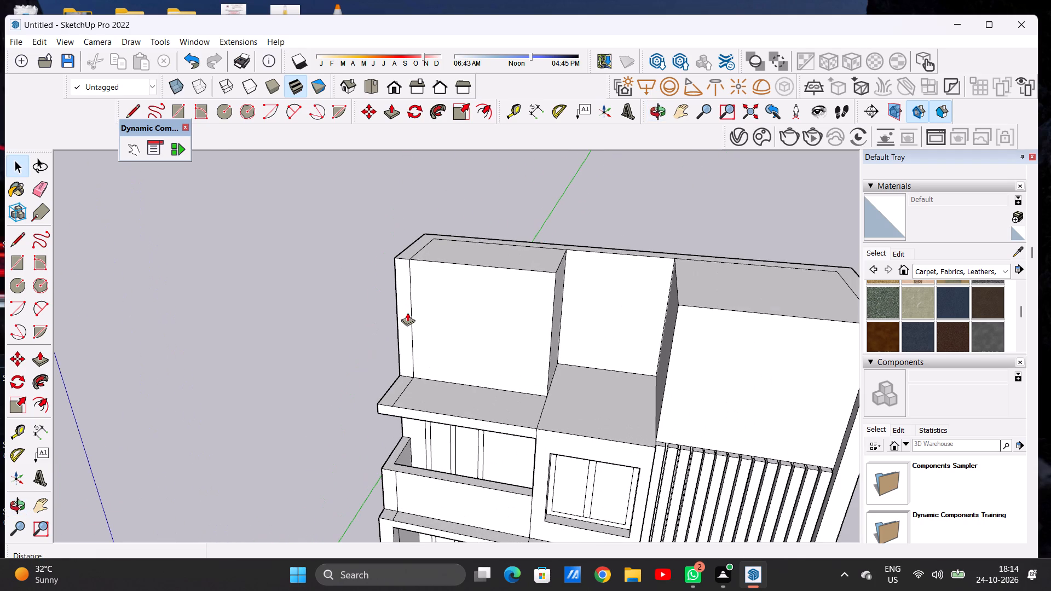
scroll(399, 298, "up", 2)
scroll(399, 298, "down", 1)
scroll(399, 298, "up", 1)
left_click(399, 298)
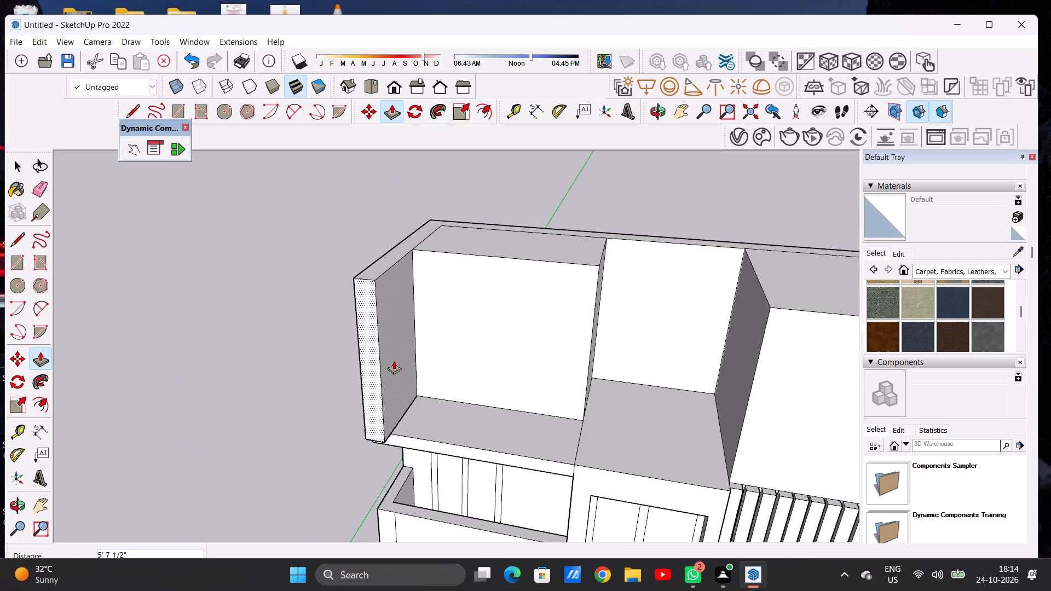
left_click(390, 439)
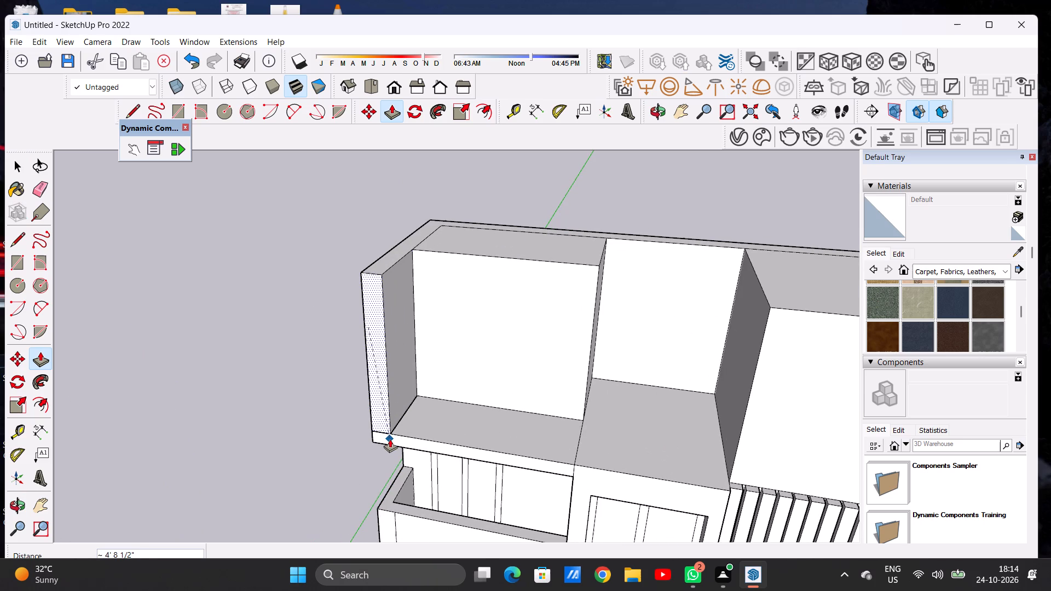
key("space")
Examine the top storey with its extended side wall and new block from the front.
scroll(414, 454, "down", 7)
middle_click_drag(411, 427, 465, 385)
middle_click_drag(483, 358, 483, 351)
middle_click_drag(483, 347, 487, 335)
scroll(485, 393, "down", 6)
middle_click_drag(481, 410, 482, 393)
scroll(482, 389, "up", 2)
scroll(482, 389, "down", 1)
scroll(482, 389, "up", 4)
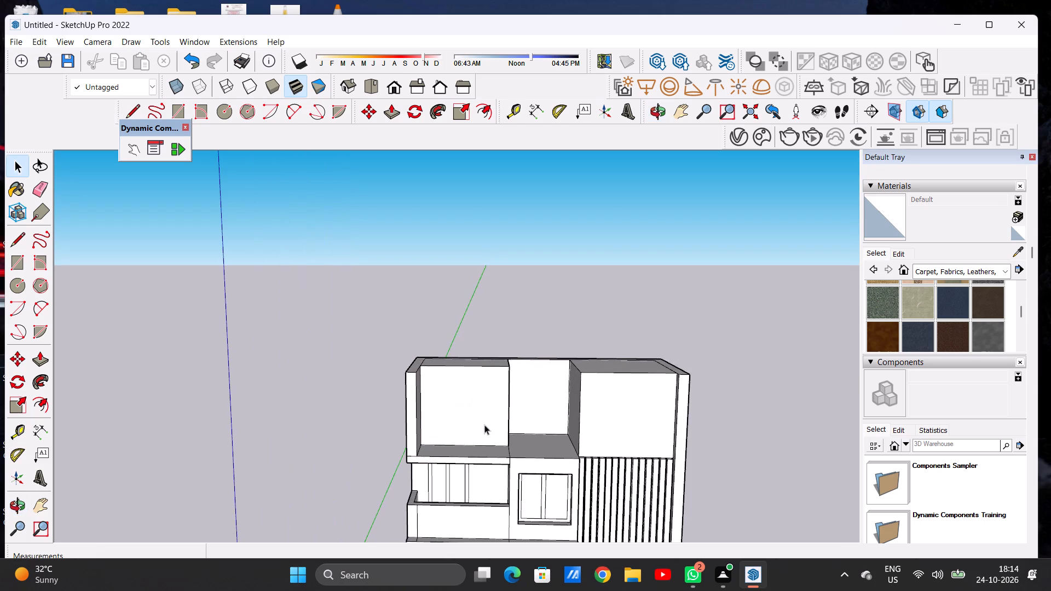
Draw a door rectangle about 5' 3" wide and 8' 1" high on the new terrace block's front wall, rising from the floor edge.
middle_click_drag(481, 399, 480, 374)
scroll(482, 376, "up", 1)
scroll(483, 376, "down", 1)
scroll(483, 376, "up", 6)
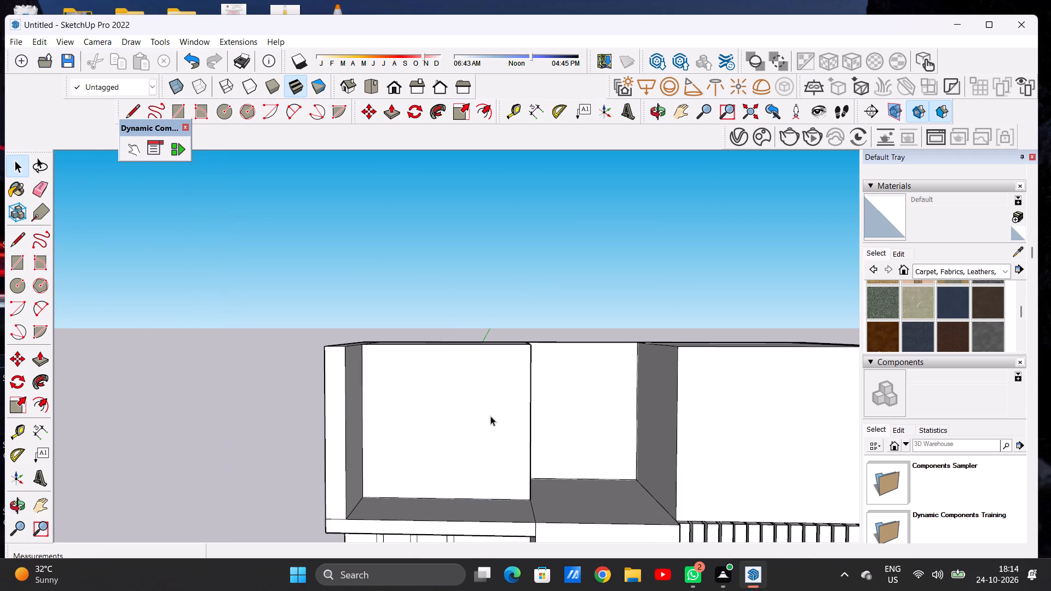
key("r")
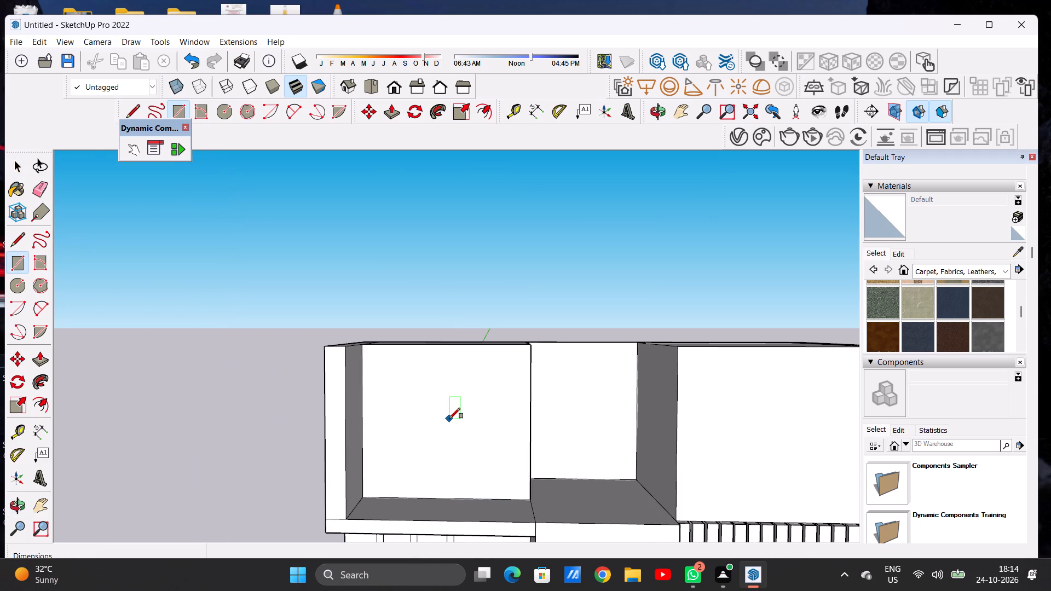
scroll(443, 415, "up", 1)
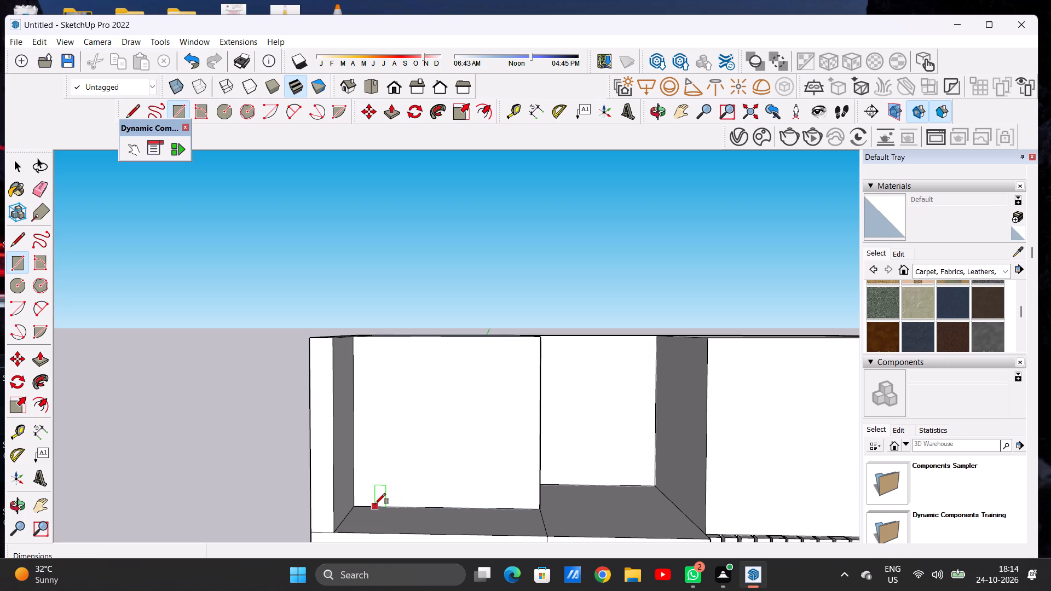
left_click(379, 504)
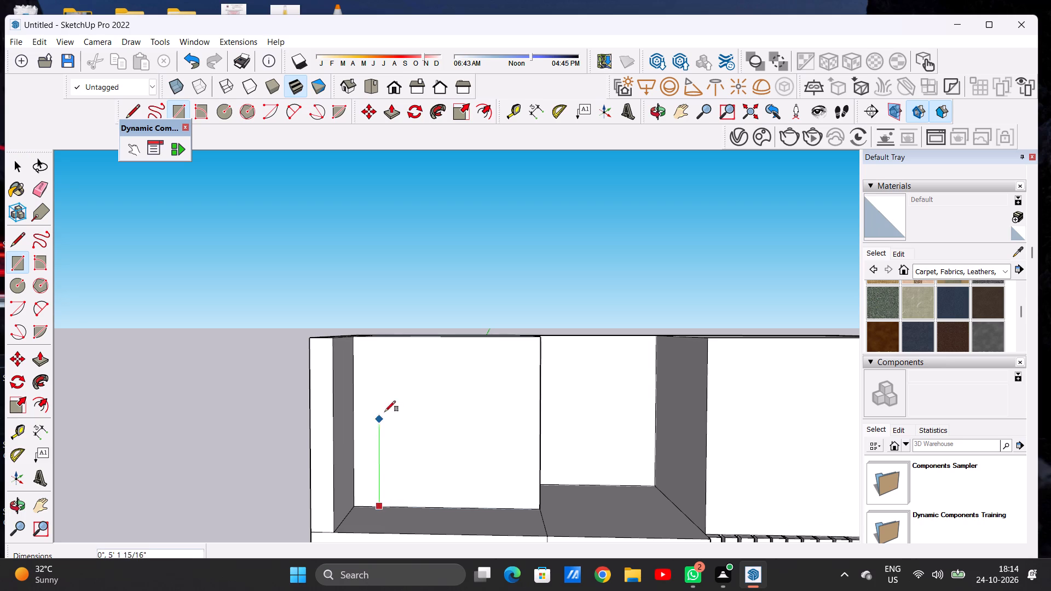
left_click(468, 369)
key("space")
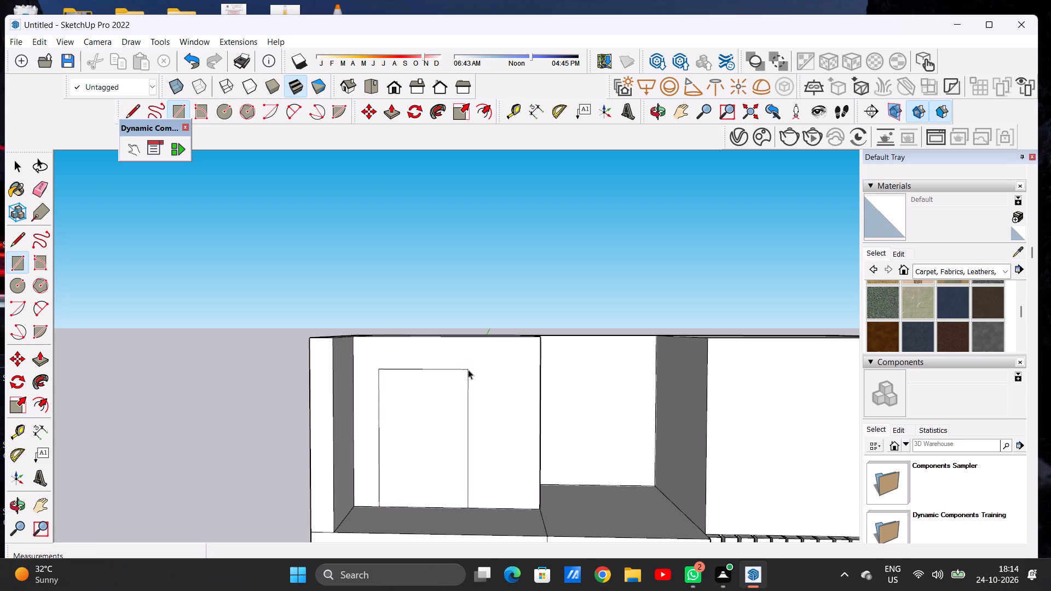
scroll(387, 418, "down", 11)
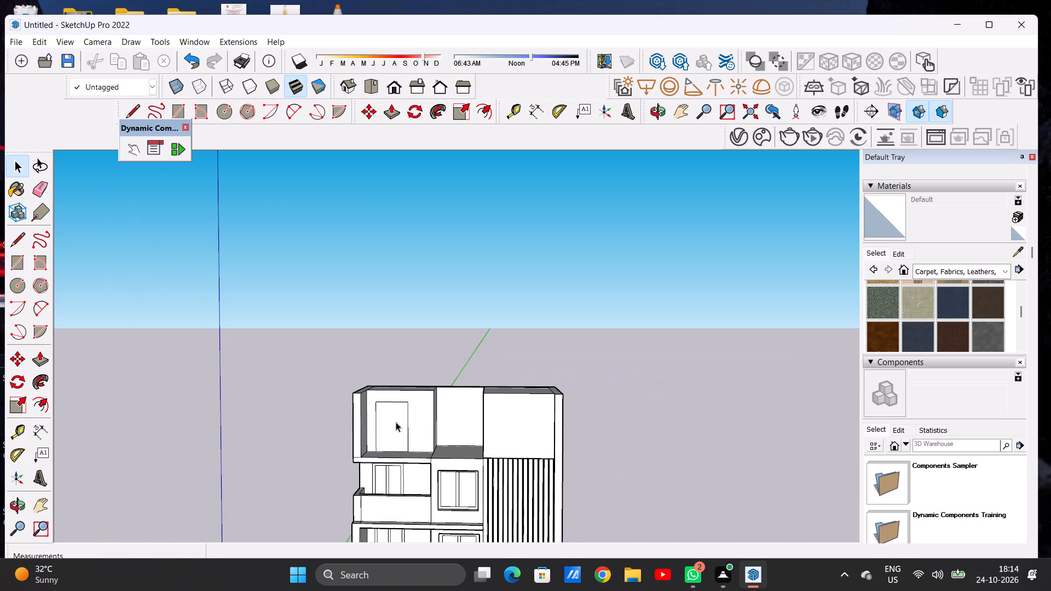
scroll(430, 421, "up", 7)
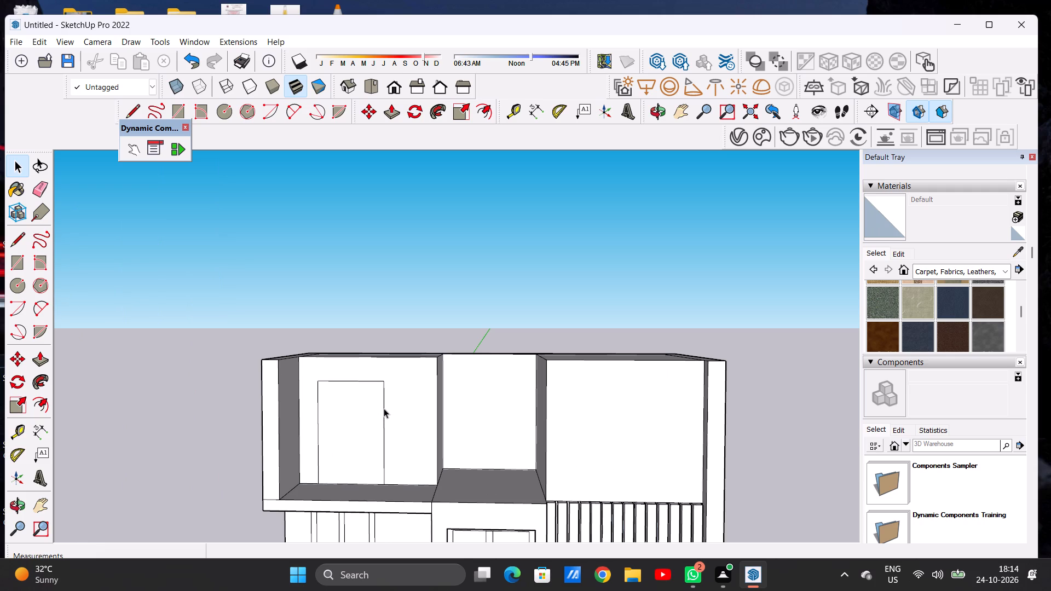
Offset the terrace door rectangle's outline inward by about 6" to form the door frame.
type("OF")
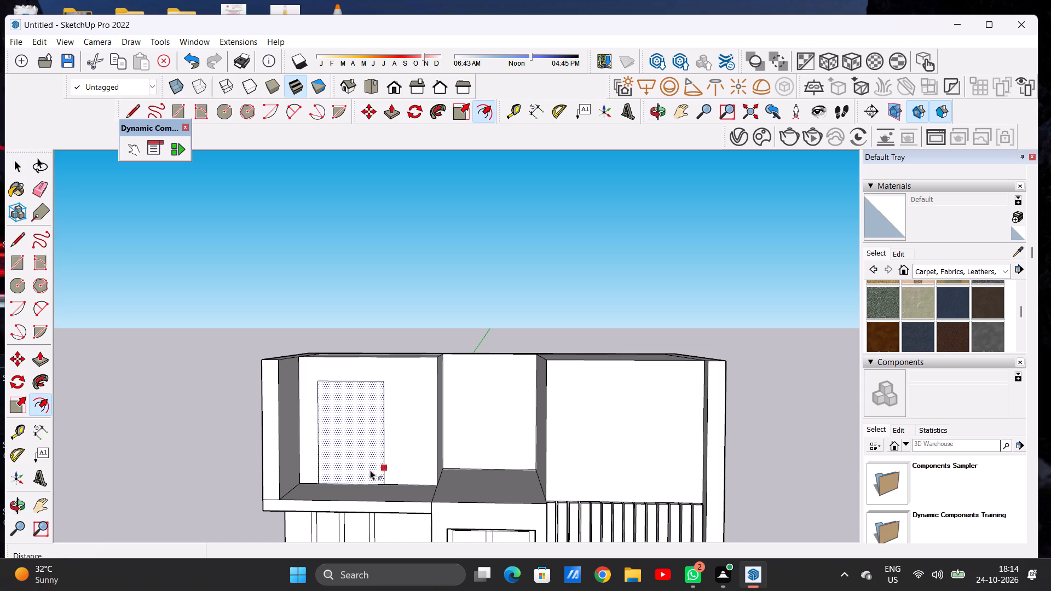
scroll(362, 476, "up", 7)
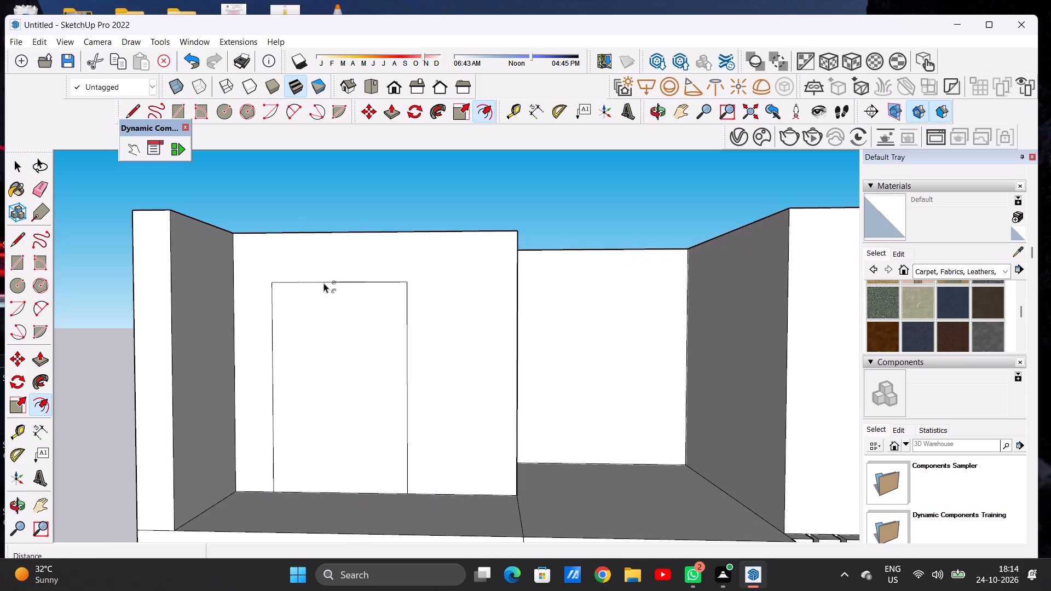
left_click(313, 292)
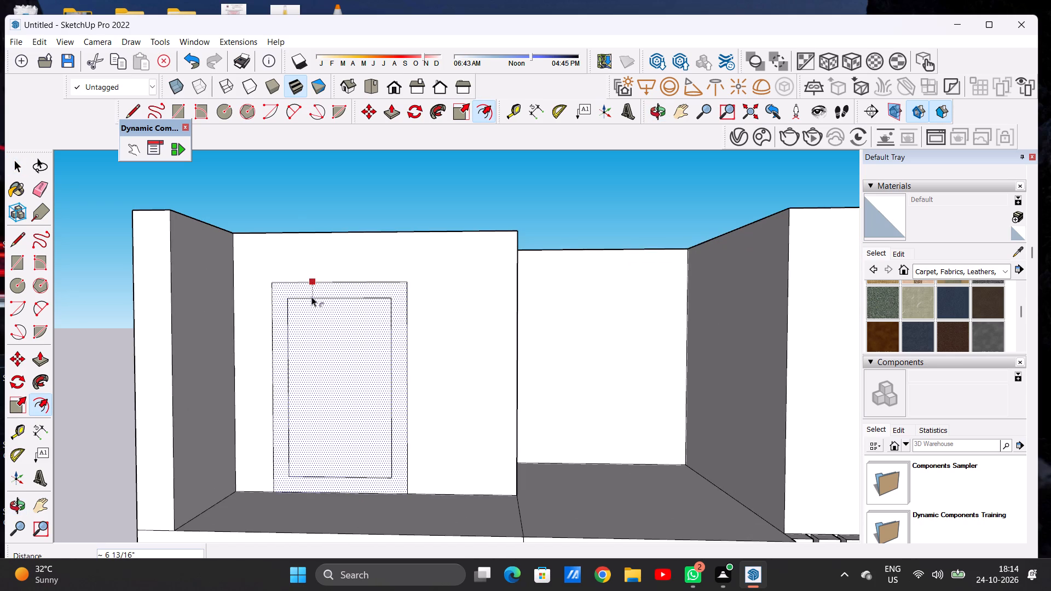
left_click(311, 297)
key("space")
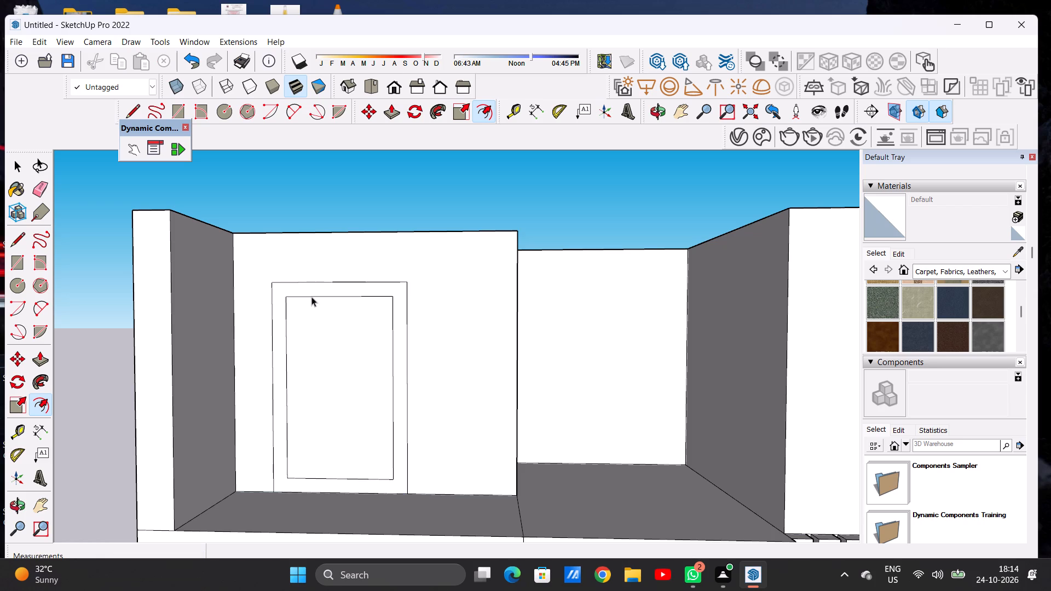
Draw two close vertical lines about 7' long near the middle of the terrace door's inner rectangle to form a centre mullion.
type("L")
scroll(347, 331, "down", 9)
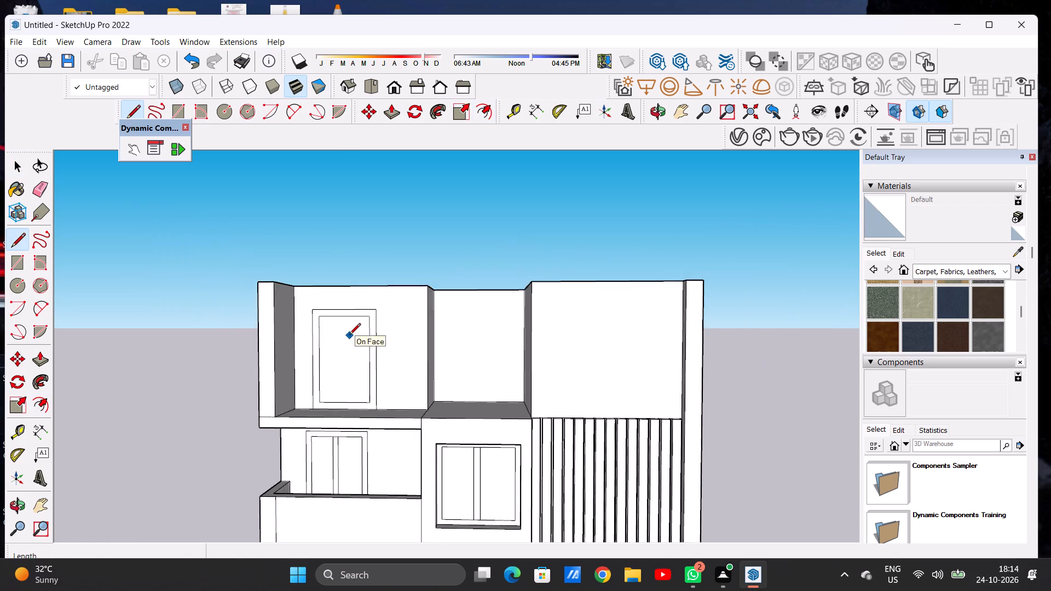
scroll(345, 358, "up", 11)
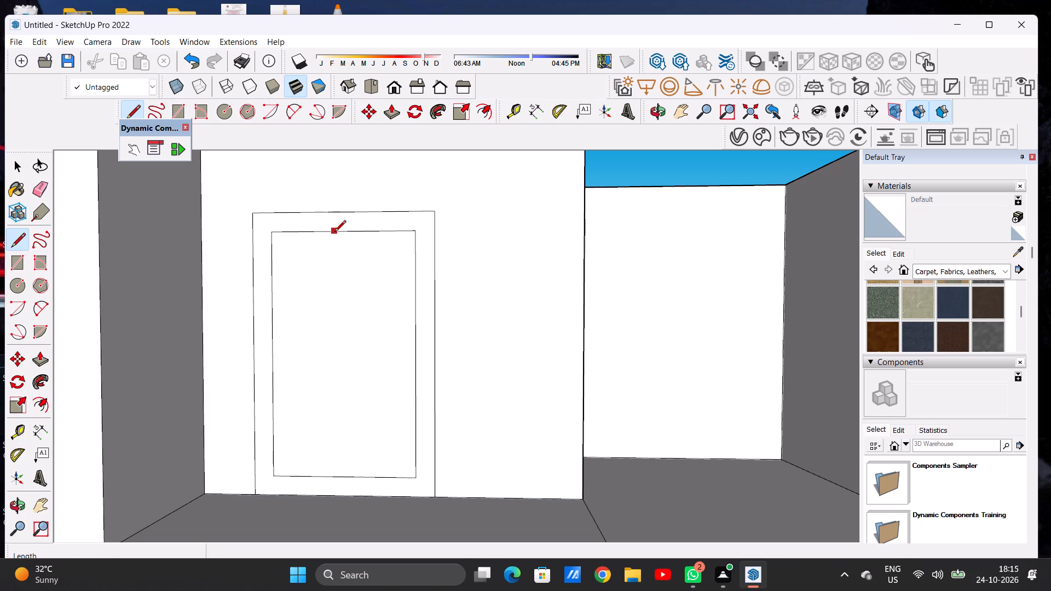
left_click(334, 233)
left_click(338, 474)
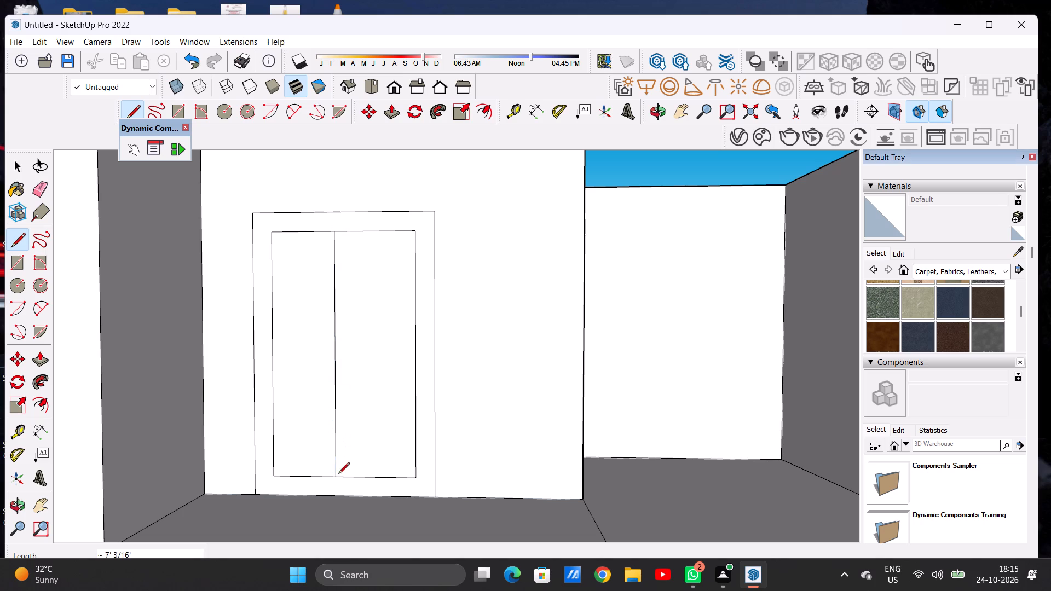
left_click(349, 231)
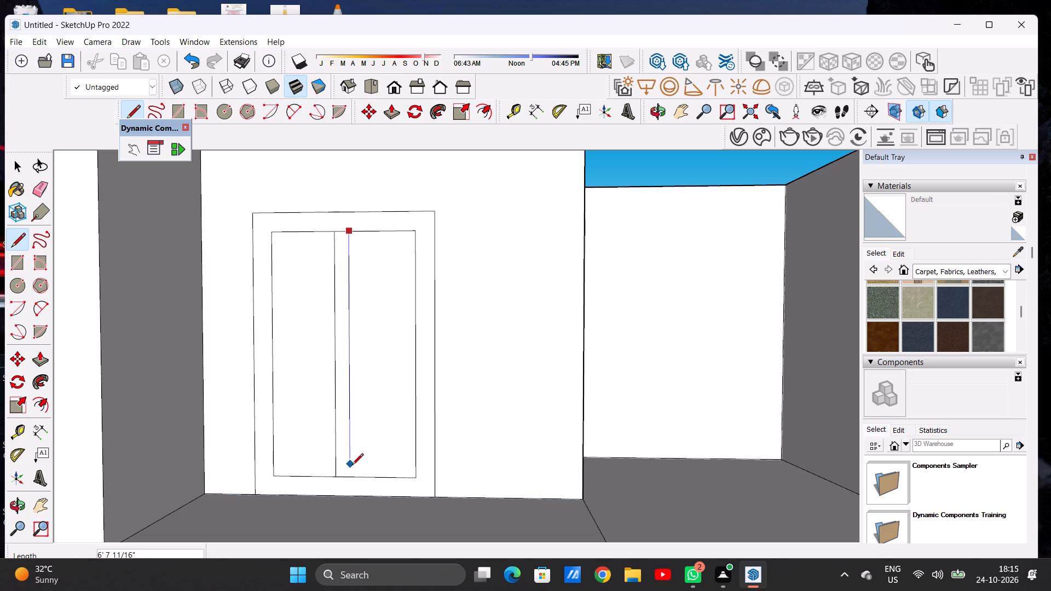
left_click(351, 470)
key("space")
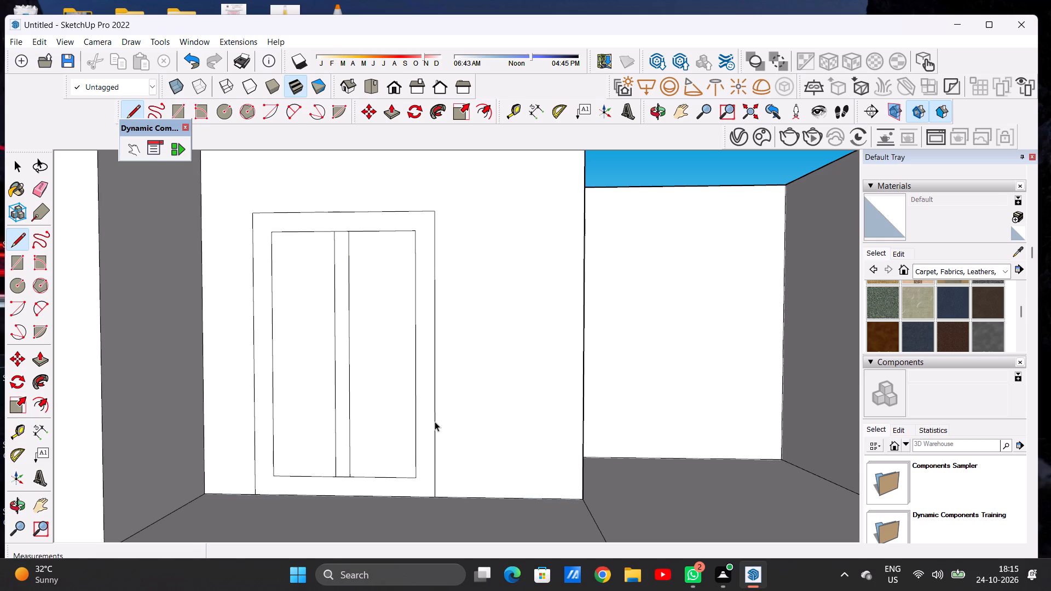
Push/pull the recessed middle wall of the top storey about 9' 8 1/2" forward, flush with the block above the louvers.
scroll(313, 450, "down", 3)
scroll(314, 452, "up", 1)
scroll(314, 452, "down", 15)
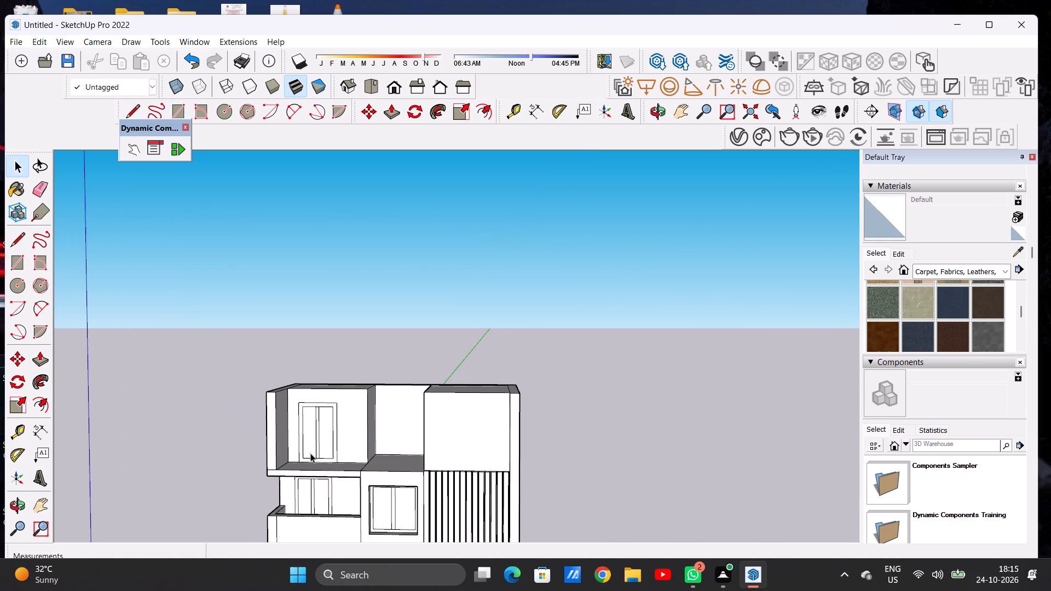
scroll(334, 404, "up", 2)
scroll(334, 404, "down", 1)
scroll(334, 404, "up", 4)
middle_click_drag(330, 407, 337, 441)
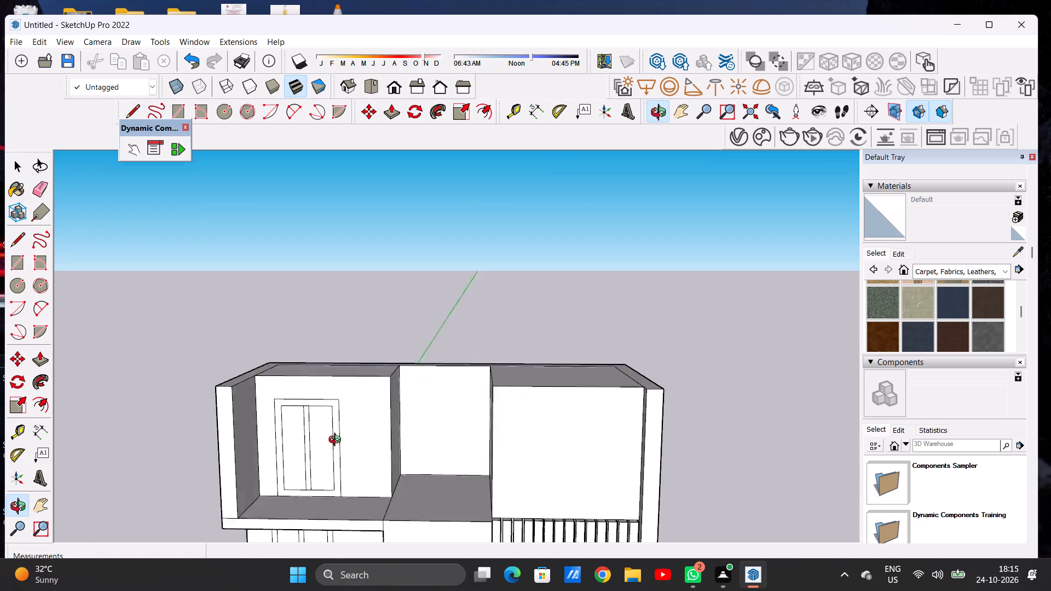
middle_click_drag(337, 441, 350, 493)
middle_click(350, 493)
scroll(422, 395, "up", 5)
key("p")
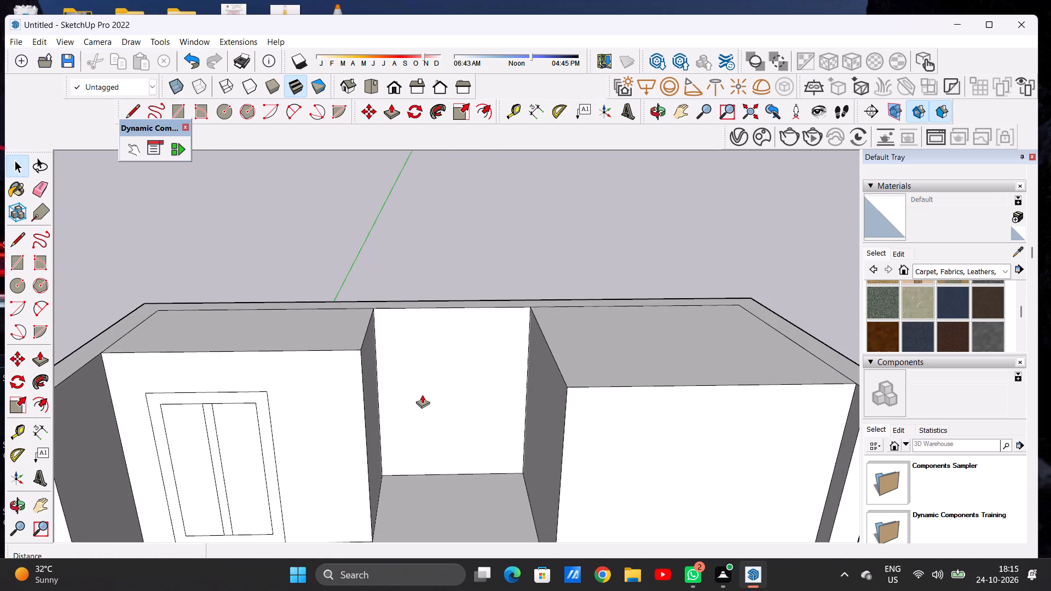
scroll(422, 395, "down", 1)
scroll(472, 371, "up", 1)
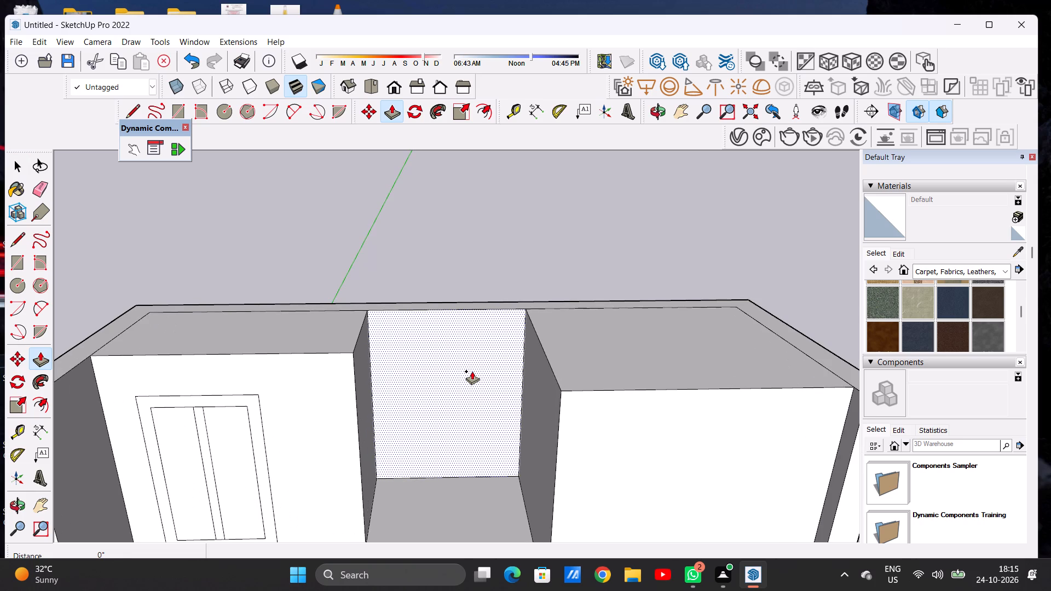
left_click(472, 371)
scroll(470, 386, "down", 9)
scroll(481, 371, "up", 1)
scroll(481, 371, "down", 2)
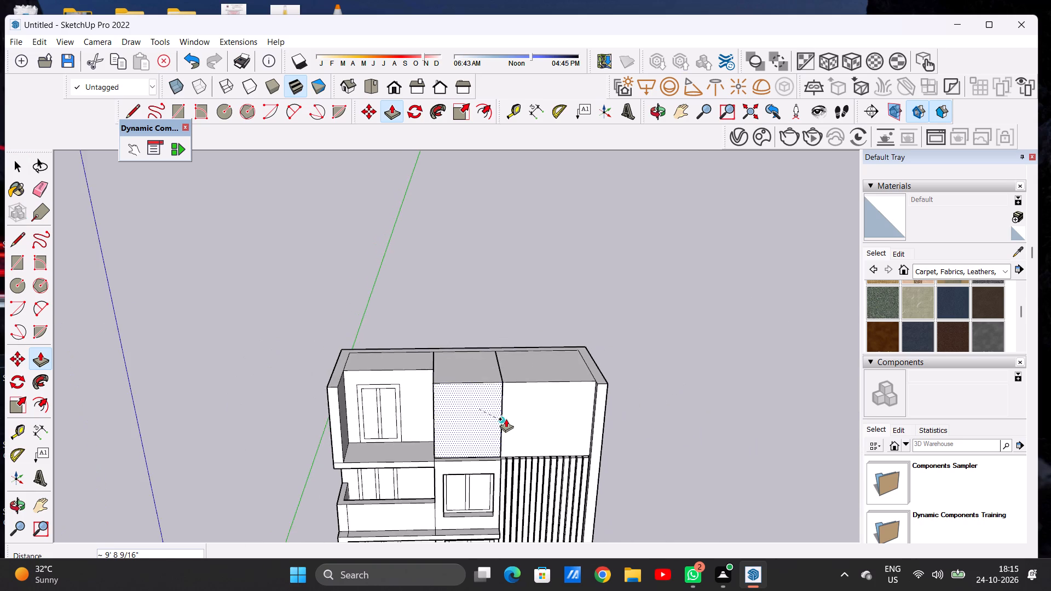
scroll(509, 422, "up", 13)
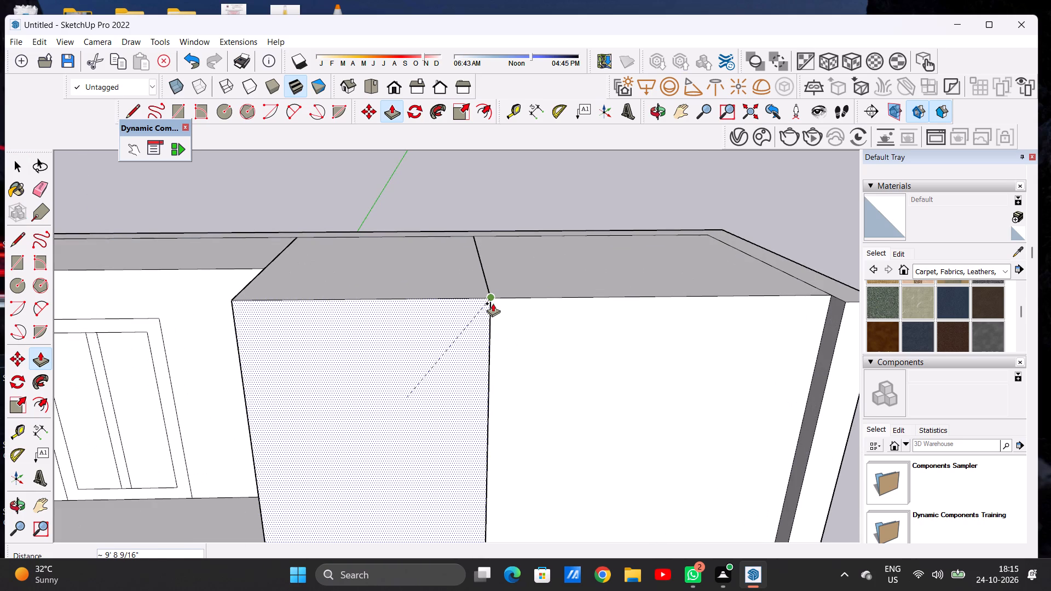
left_click(493, 303)
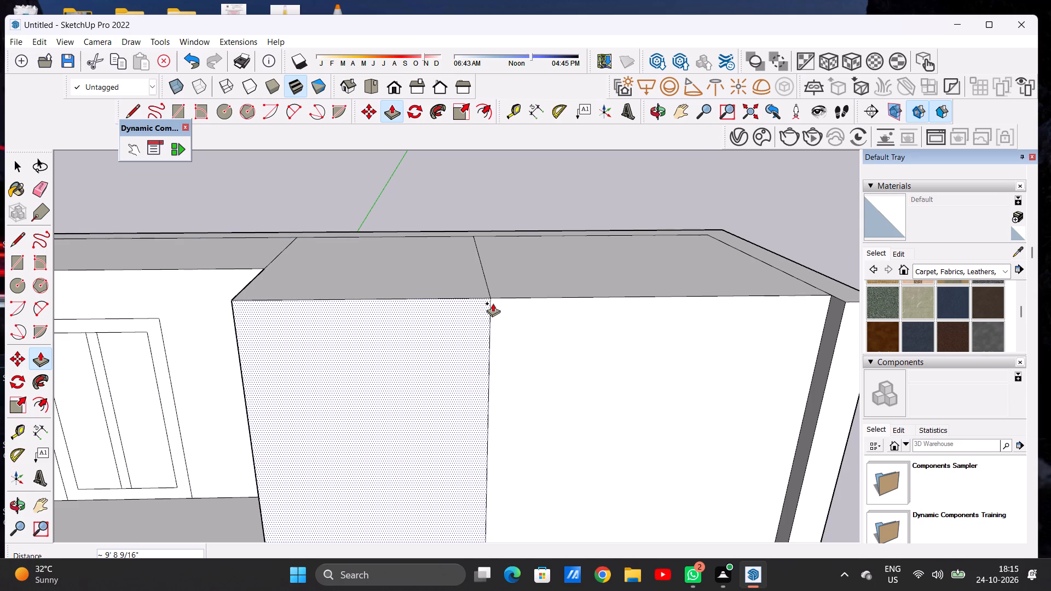
key("space")
Examine the whole building from the front and the side, including the top storey's middle block.
scroll(389, 412, "down", 4)
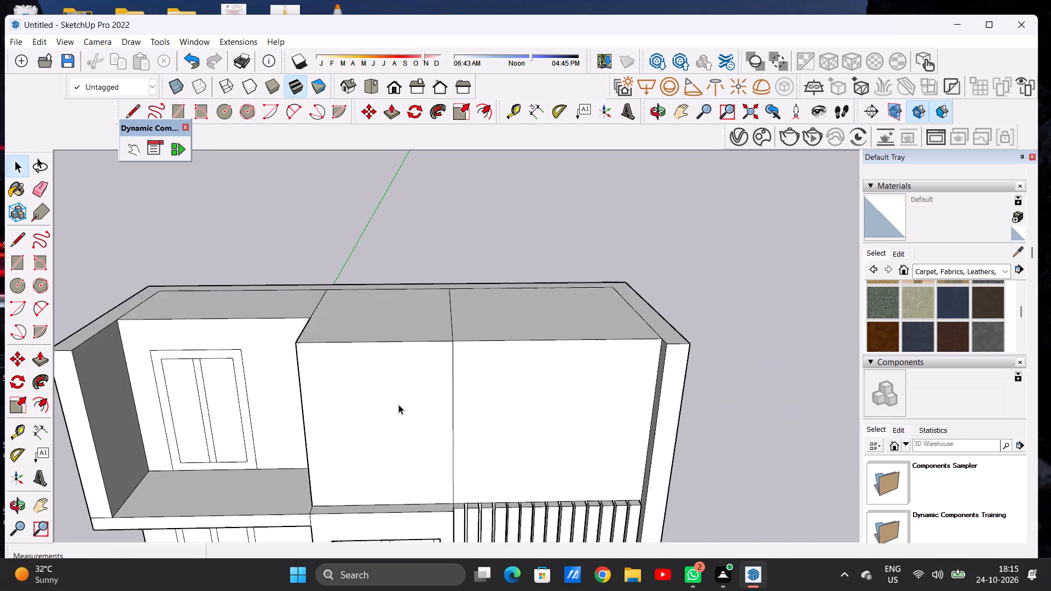
scroll(399, 404, "down", 2)
middle_click_drag(423, 419, 427, 332)
scroll(433, 399, "down", 10)
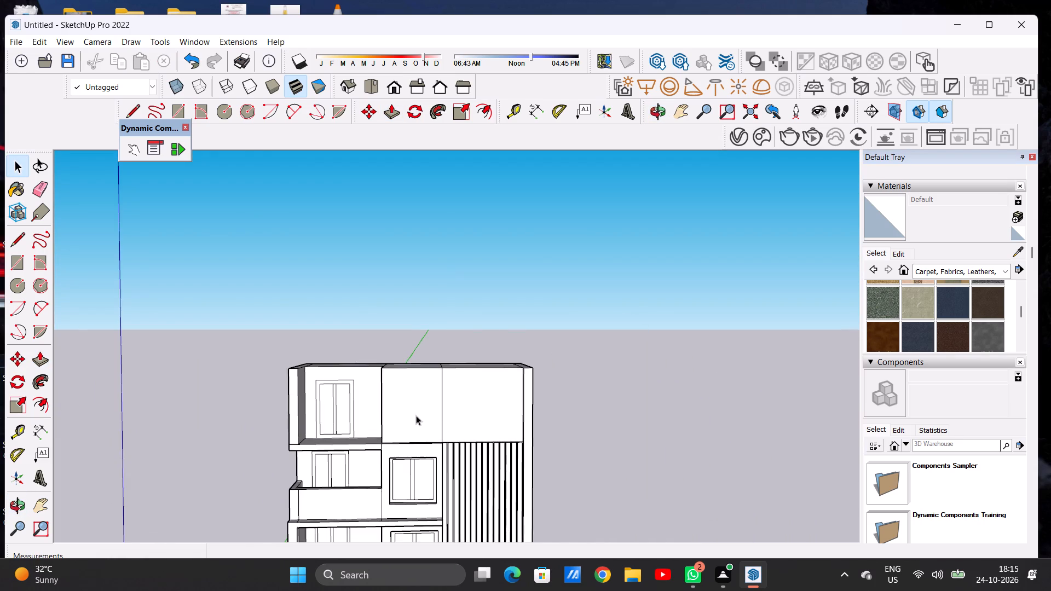
scroll(416, 415, "up", 6)
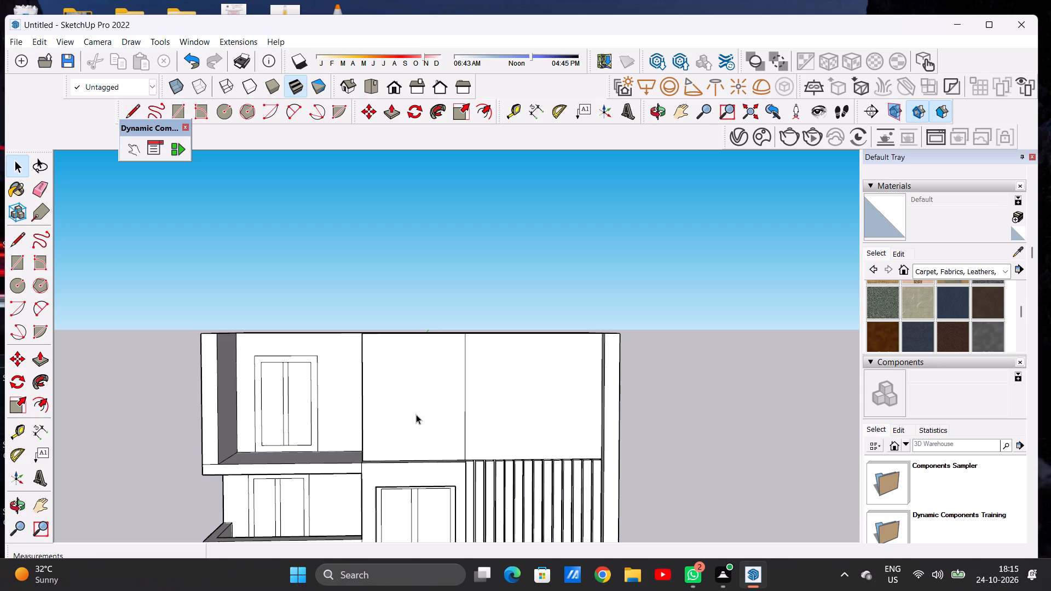
scroll(421, 400, "down", 5)
middle_click(427, 348)
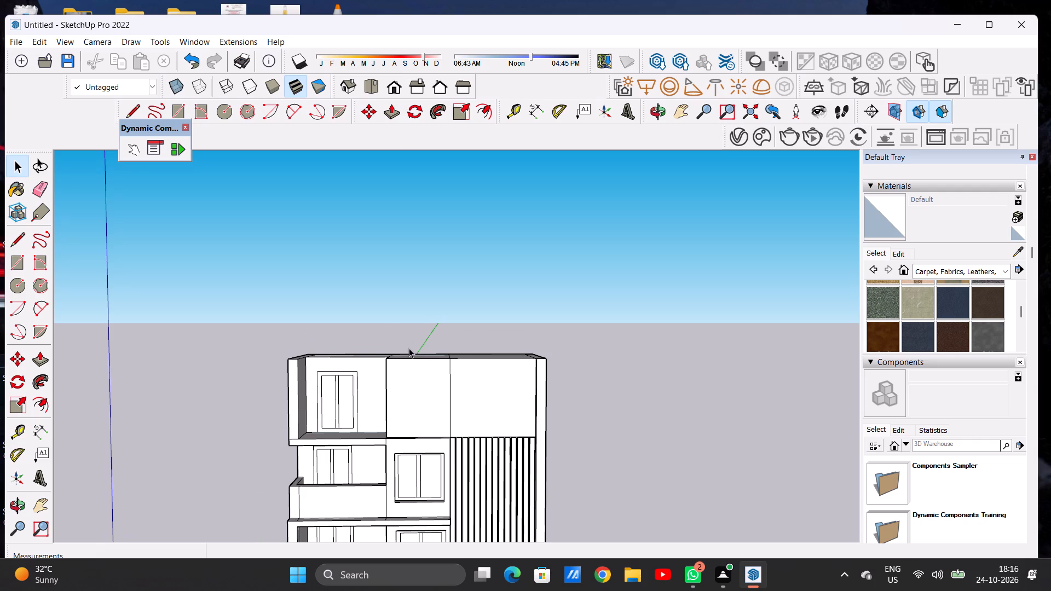
scroll(402, 329, "down", 6)
scroll(428, 283, "down", 8)
scroll(427, 358, "up", 3)
scroll(429, 356, "down", 1)
scroll(429, 356, "up", 4)
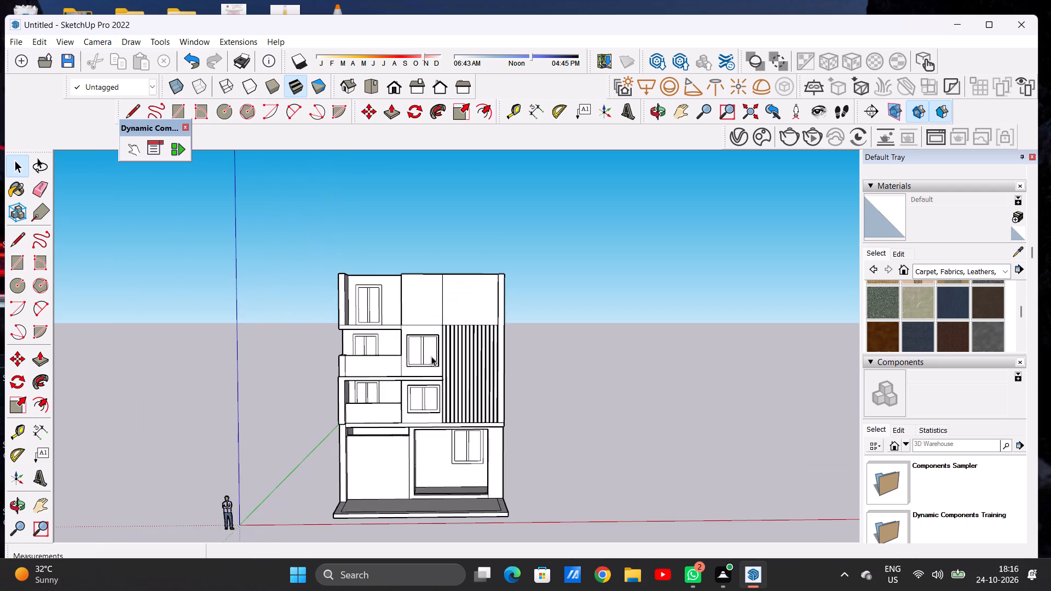
scroll(415, 335, "up", 7)
middle_click_drag(356, 321, 80, 363)
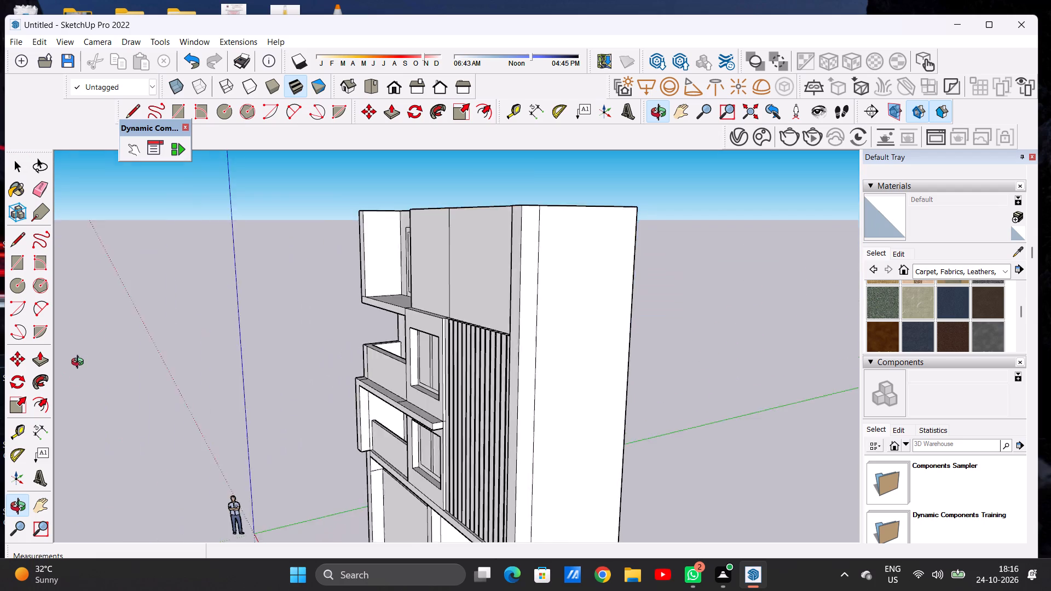
middle_click_drag(80, 363, 354, 362)
scroll(476, 334, "down", 10)
scroll(498, 276, "up", 1)
scroll(498, 276, "down", 2)
scroll(498, 276, "up", 6)
middle_click_drag(457, 308, 456, 287)
scroll(466, 314, "up", 7)
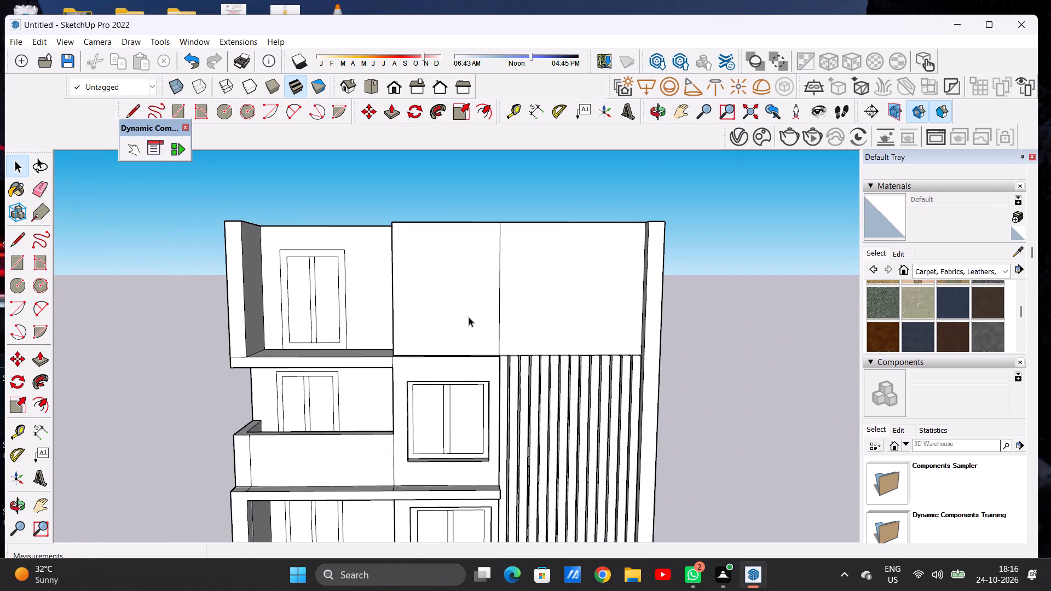
Draw a window rectangle about 6' 2" wide and 6' 6" high on the top storey's middle wall, above the lower window.
key("r")
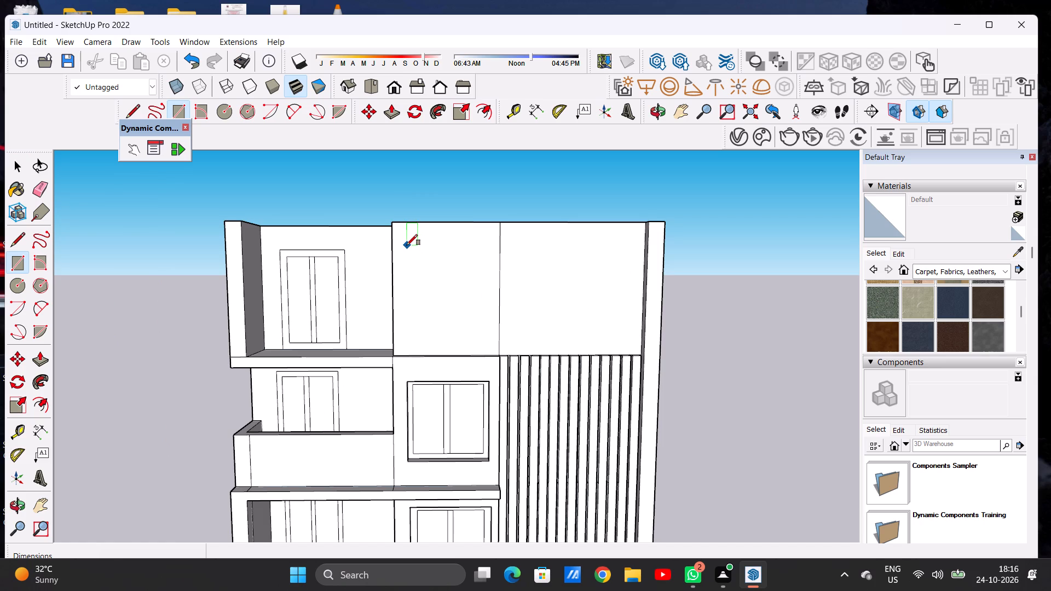
left_click(407, 245)
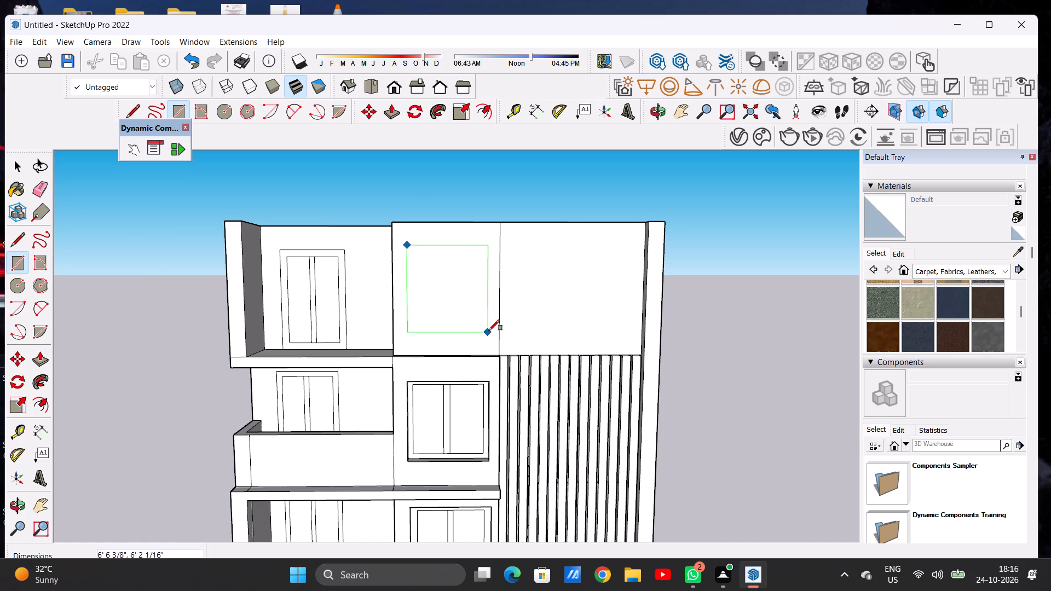
left_click(489, 332)
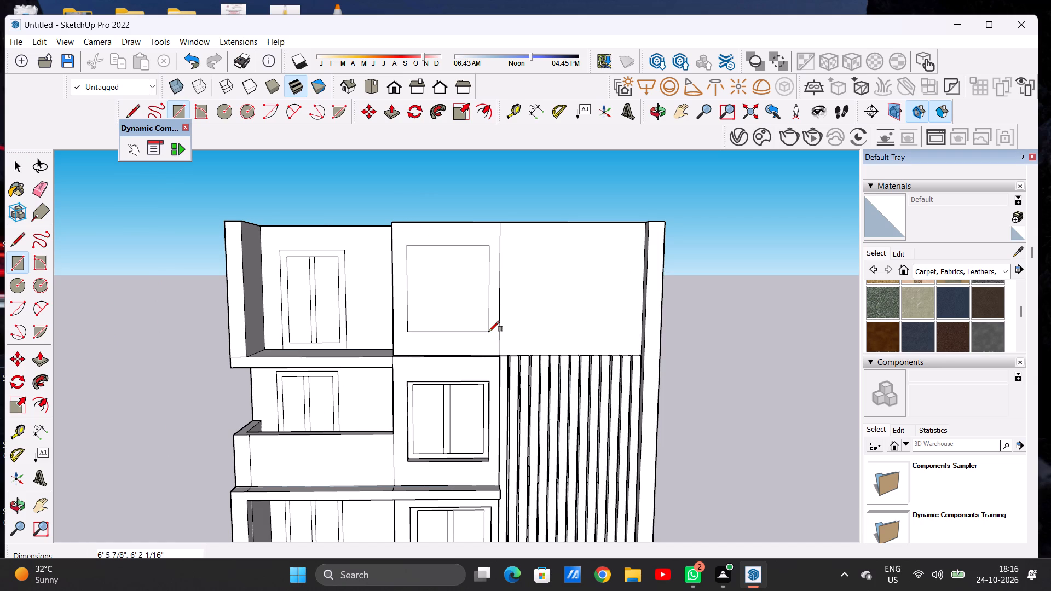
key("space")
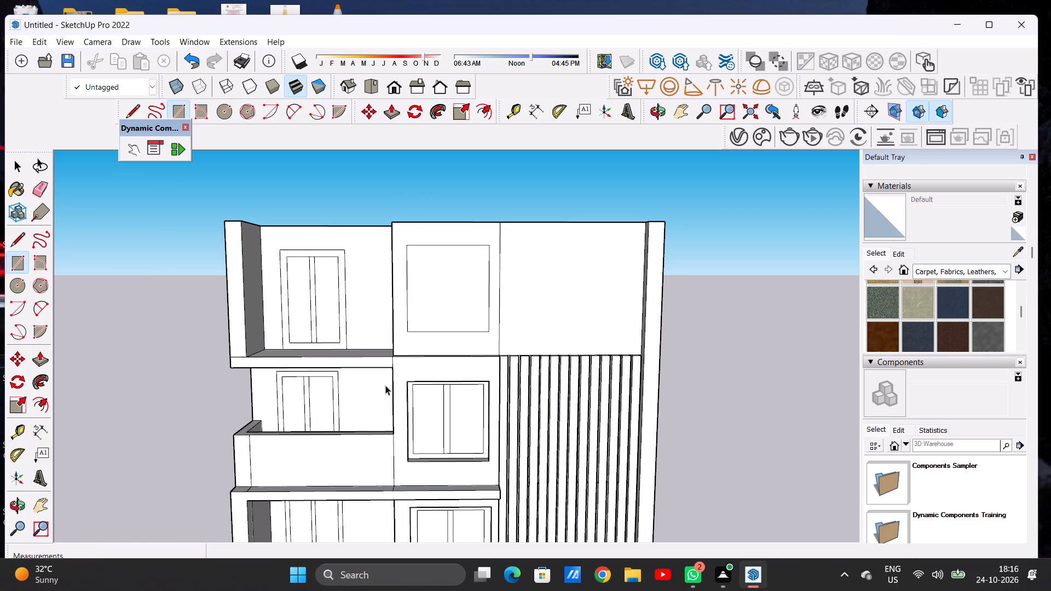
scroll(386, 398, "down", 4)
scroll(417, 303, "down", 1)
scroll(417, 303, "up", 6)
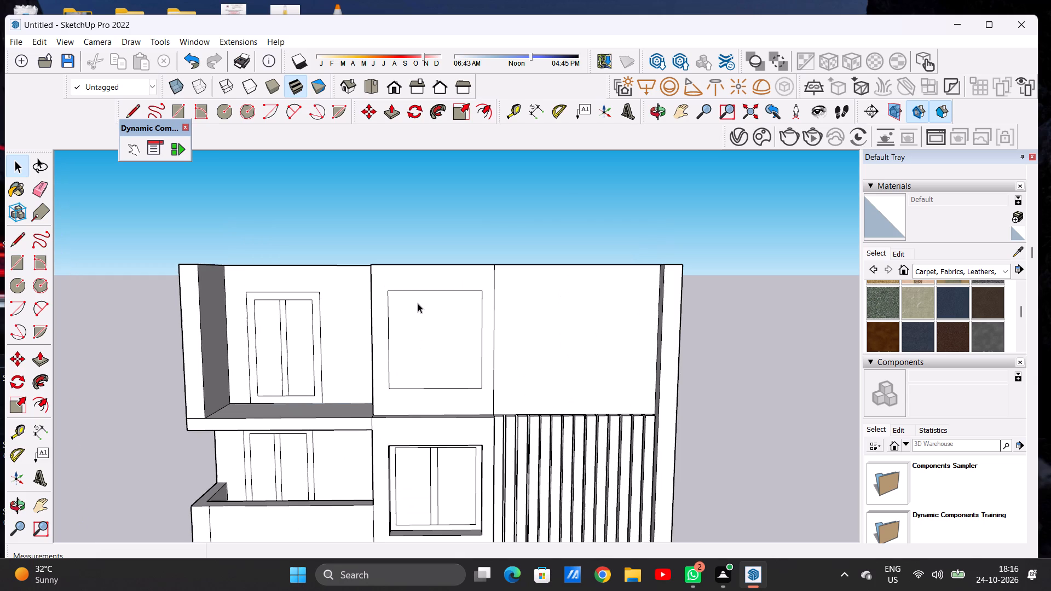
key("p")
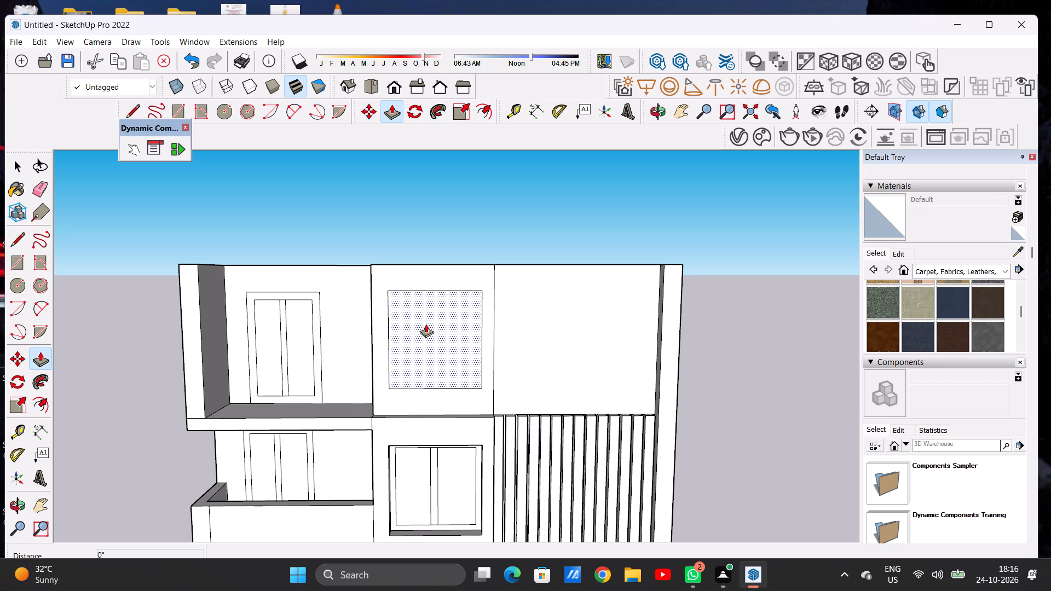
key("space")
Draw a horizontal line about 8' 1" long across the middle wall, from the terrace slab's lower corner to the wall edge beside the louvers.
scroll(385, 334, "down", 5)
scroll(372, 389, "up", 7)
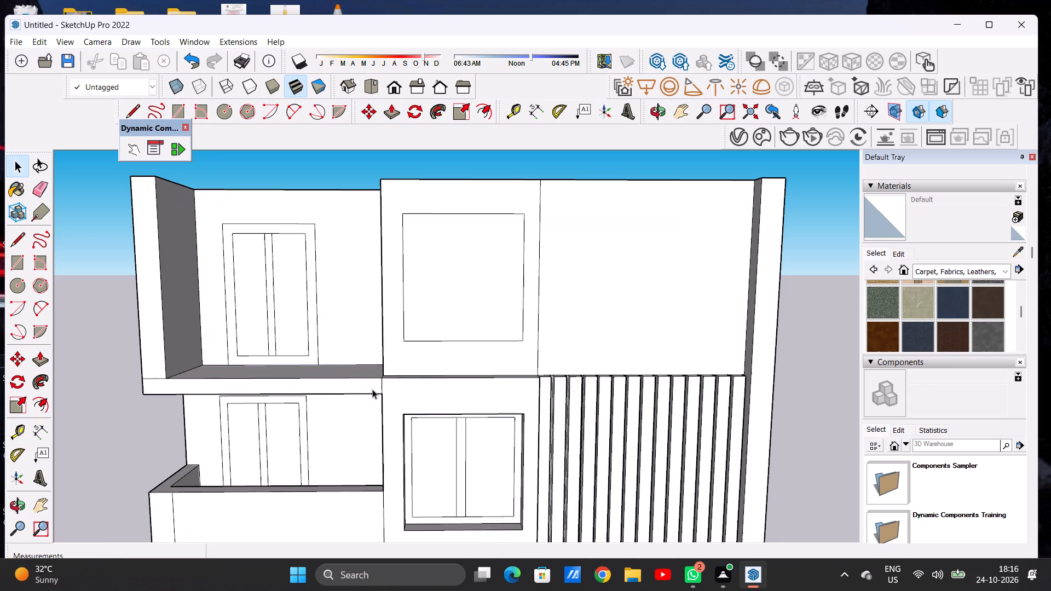
middle_click_drag(371, 392, 369, 401)
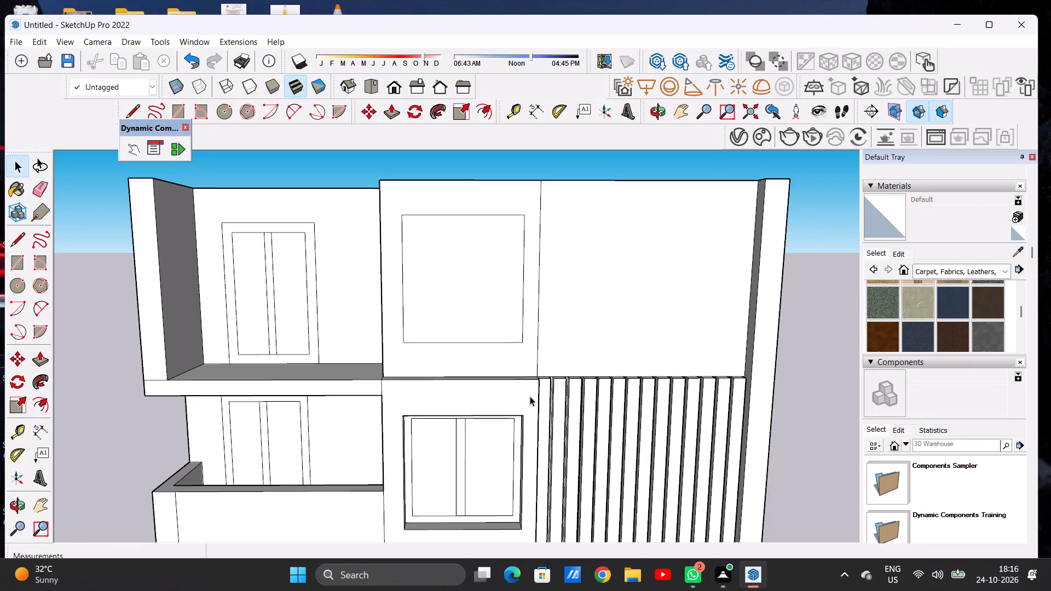
key("l")
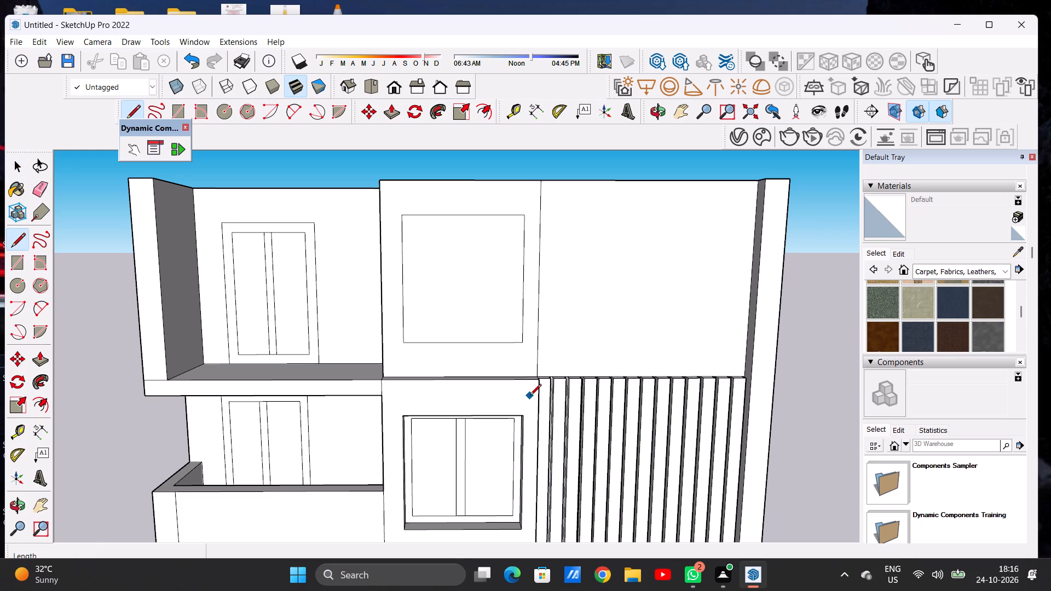
scroll(448, 412, "up", 6)
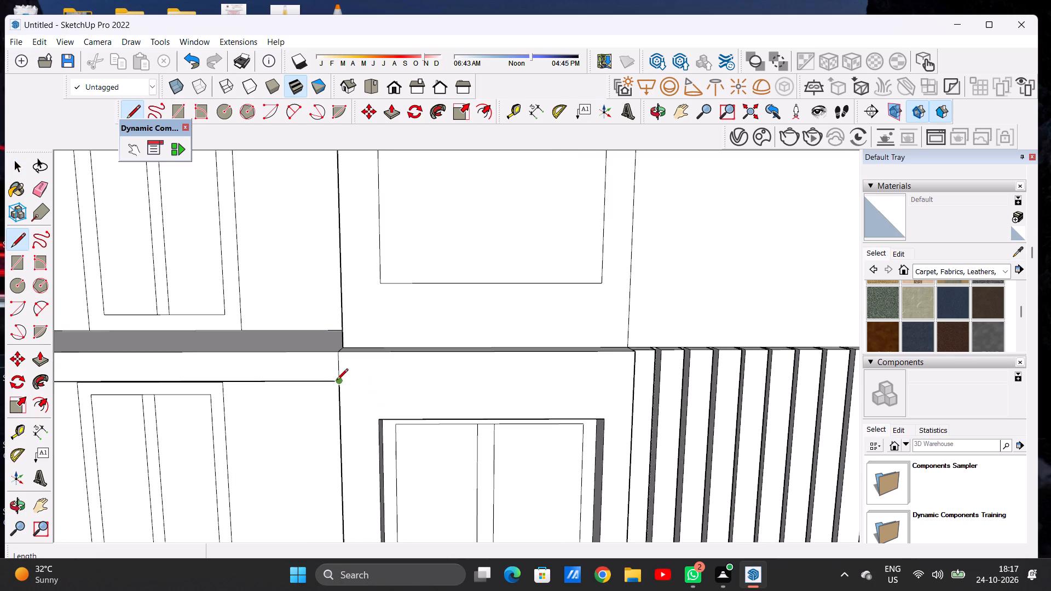
left_click(337, 381)
left_click(633, 380)
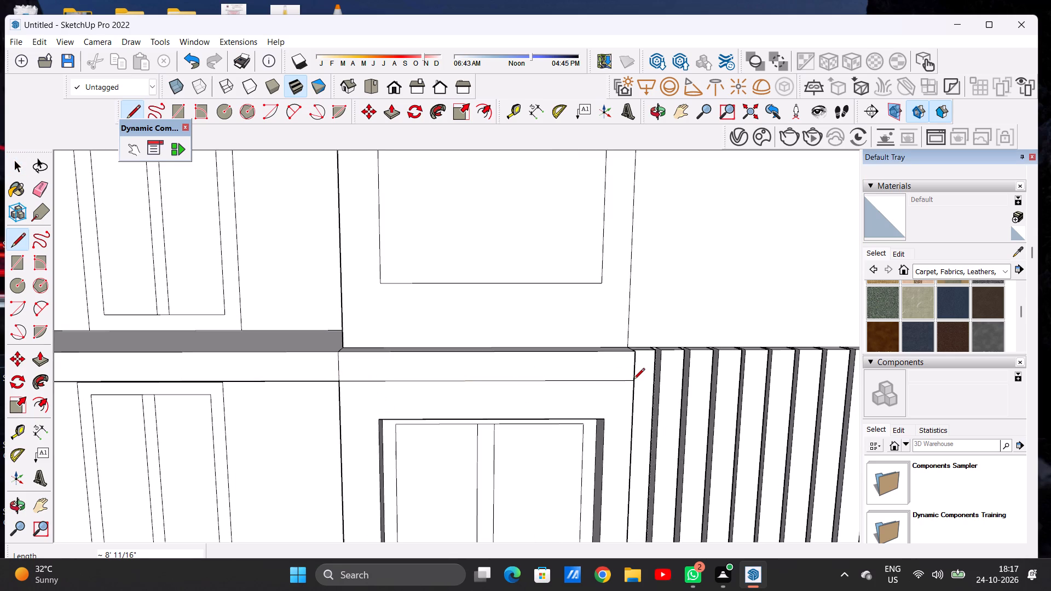
Erase the short vertical edge between the terrace slab's front face and the middle wall's band.
key("space")
type("E")
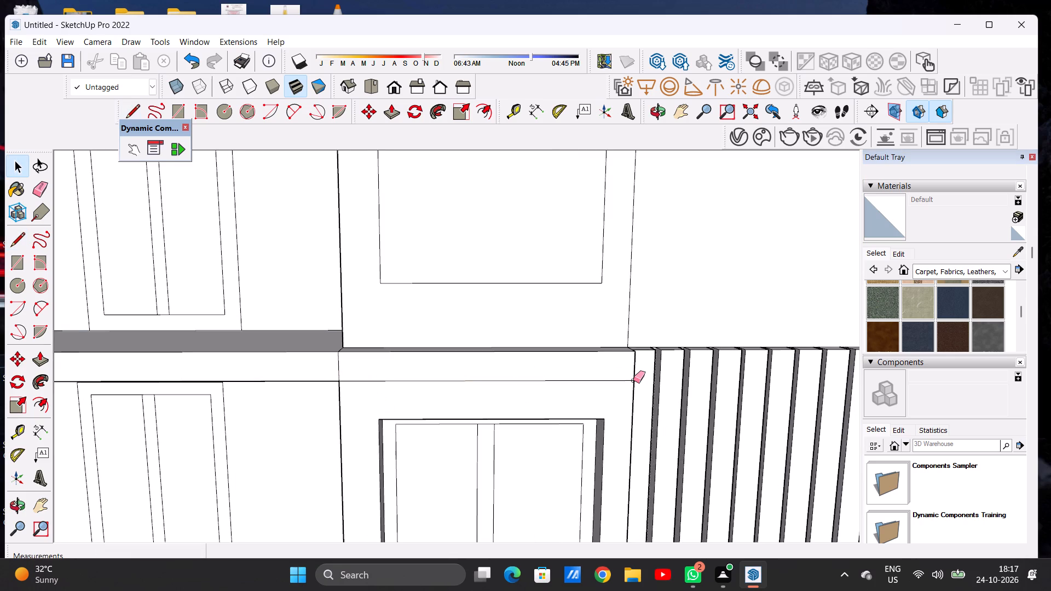
scroll(399, 382, "up", 5)
left_click_drag(335, 346, 346, 348)
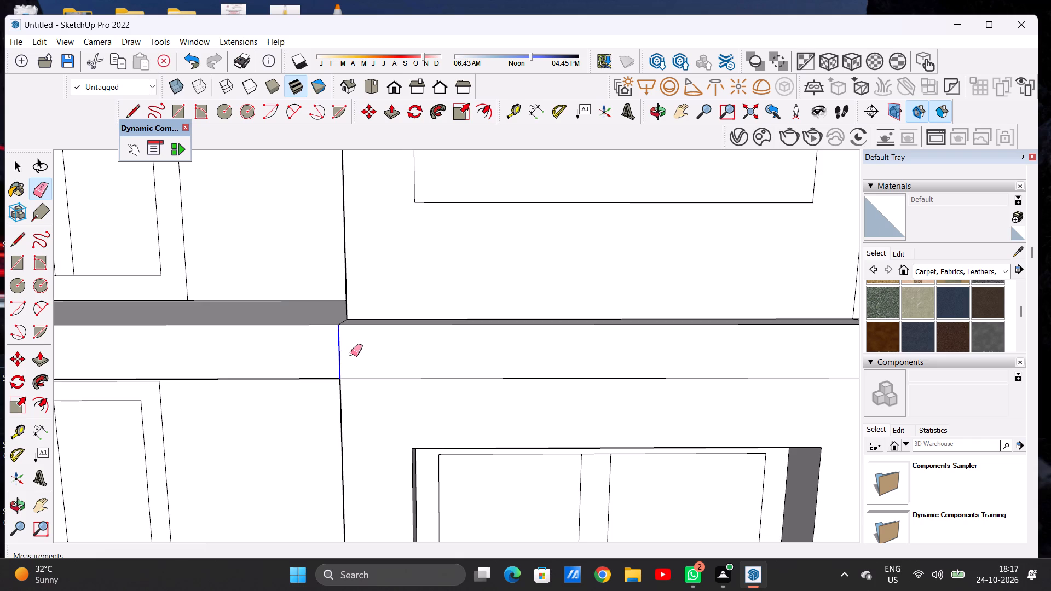
key("space")
scroll(420, 356, "down", 9)
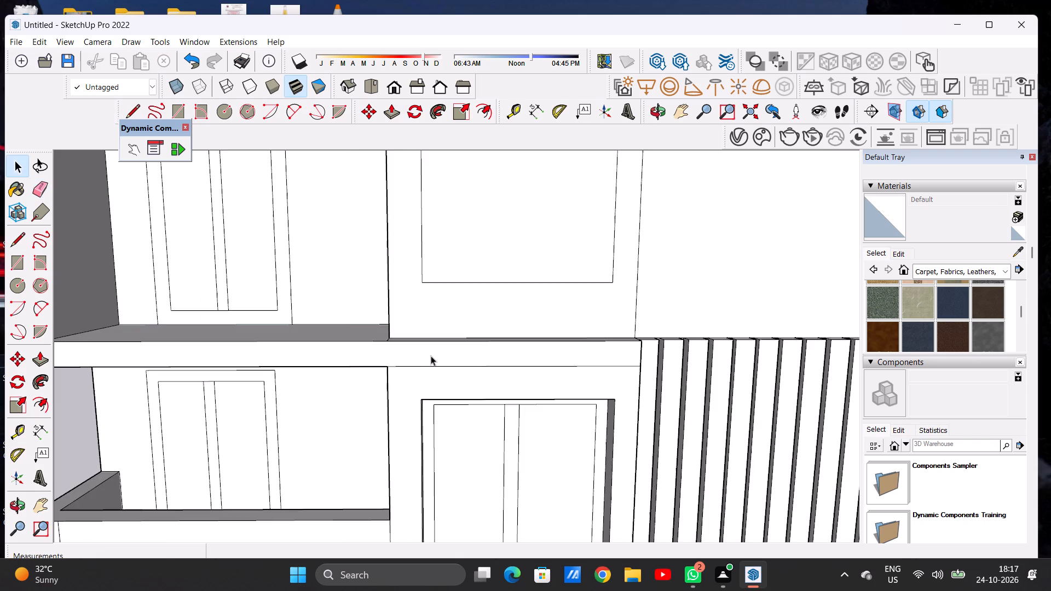
Examine the upper storeys and the continuous slab band from the front and from the terrace side.
scroll(283, 368, "down", 9)
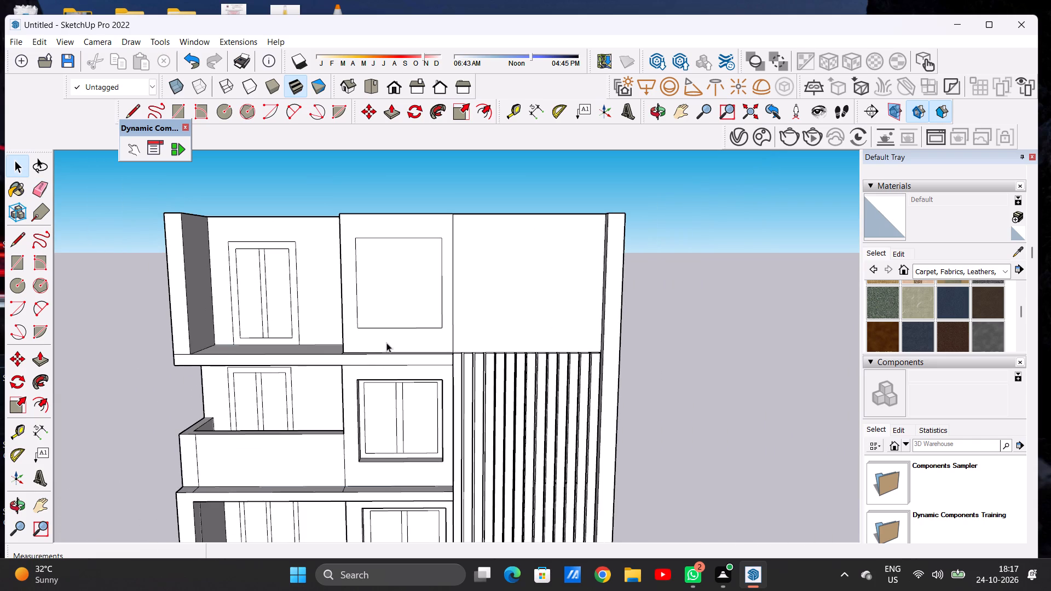
middle_click_drag(379, 335, 383, 309)
middle_click(383, 309)
middle_click_drag(384, 310, 386, 316)
middle_click(386, 316)
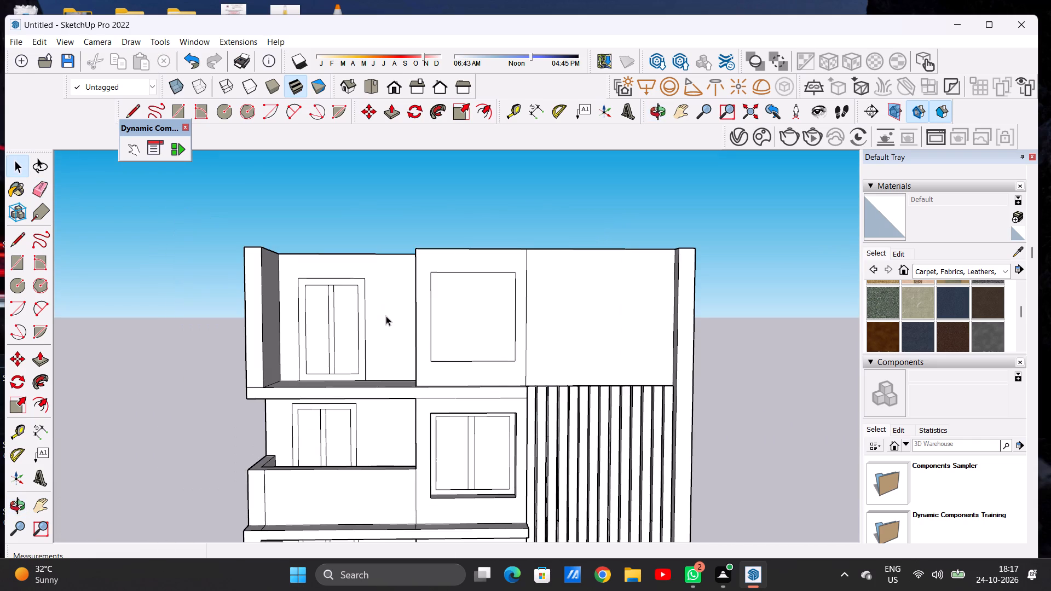
scroll(415, 326, "down", 5)
scroll(440, 339, "up", 7)
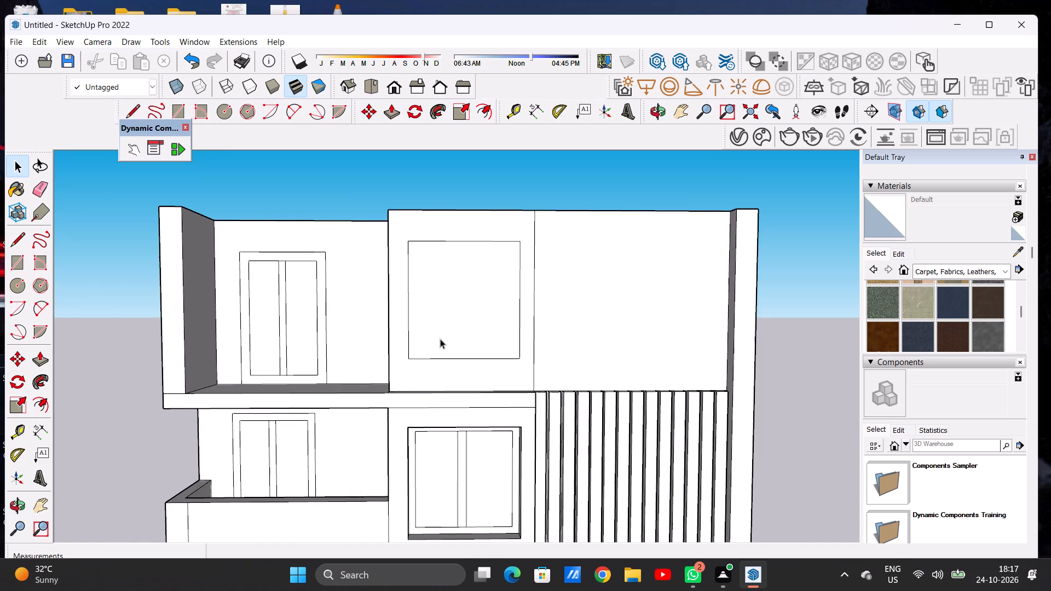
scroll(443, 347, "down", 6)
middle_click_drag(346, 367, 541, 408)
middle_click(541, 408)
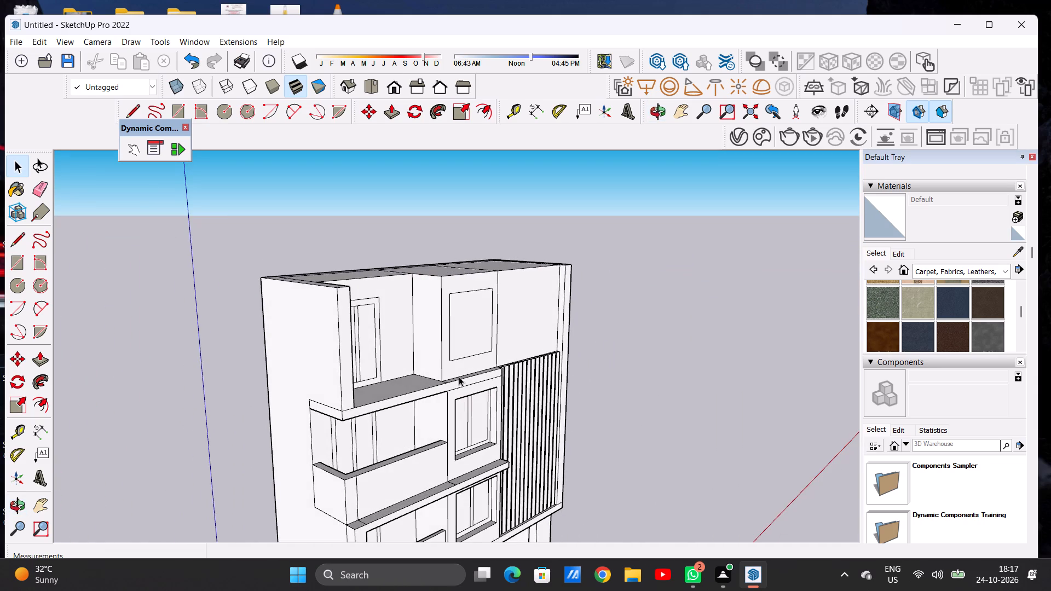
scroll(414, 331, "down", 3)
middle_click_drag(442, 389, 280, 397)
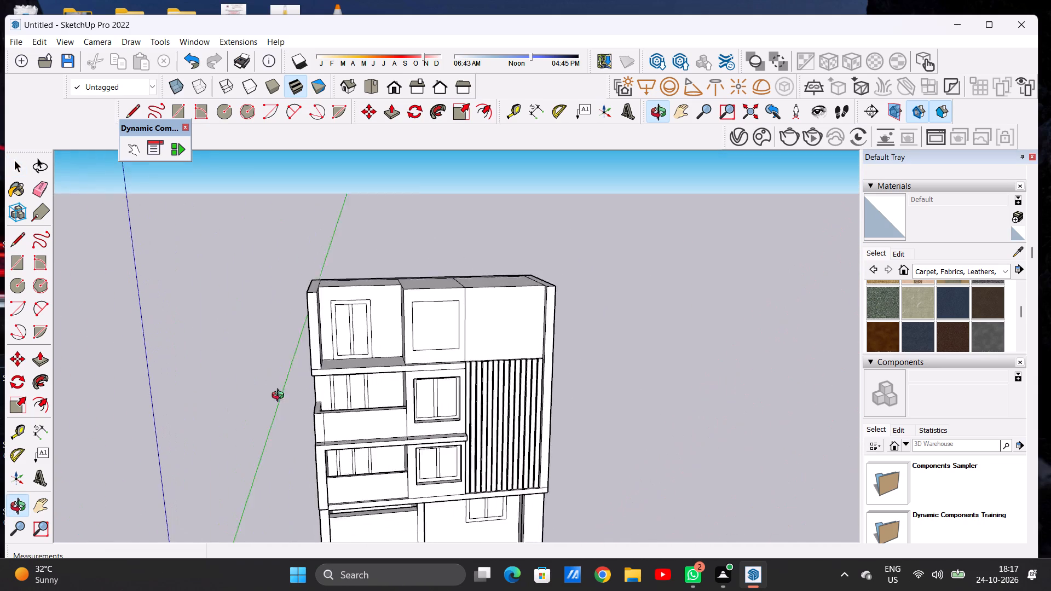
middle_click_drag(280, 397, 233, 390)
Push/pull the window rectangle on the top storey's middle wall about 9 1/2" inward as a recess.
scroll(457, 310, "up", 4)
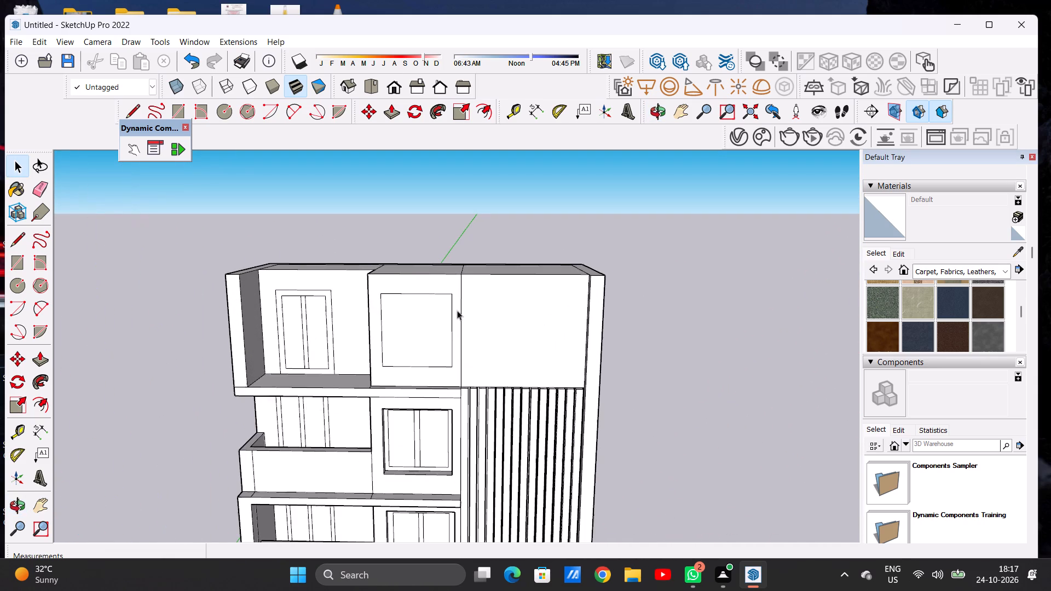
middle_click_drag(414, 352, 418, 318)
scroll(402, 312, "up", 5)
middle_click_drag(409, 307, 386, 341)
middle_click_drag(419, 335, 443, 300)
scroll(447, 310, "up", 3)
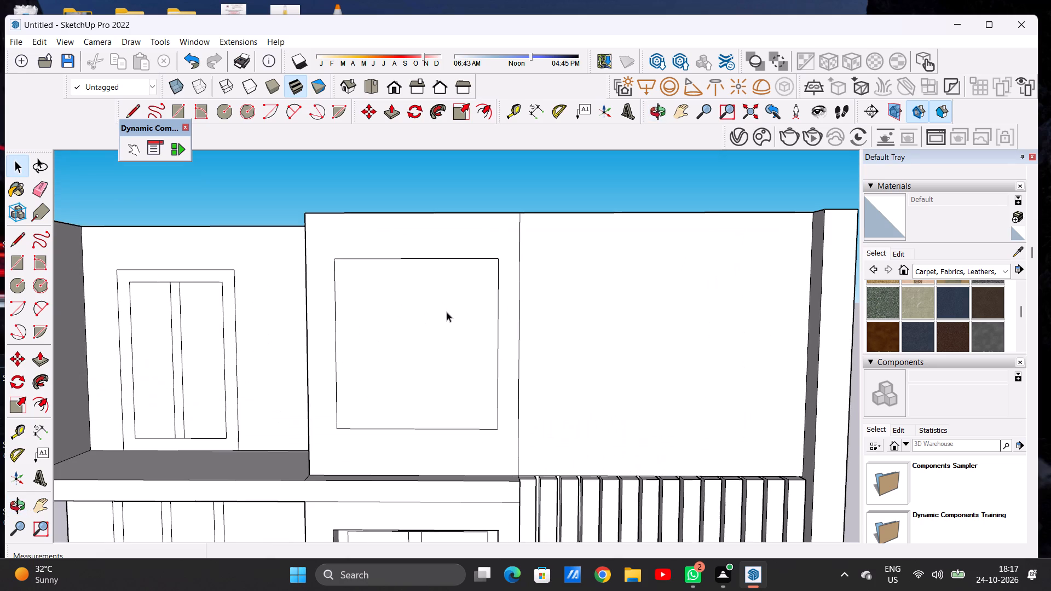
key("p")
left_click(392, 338)
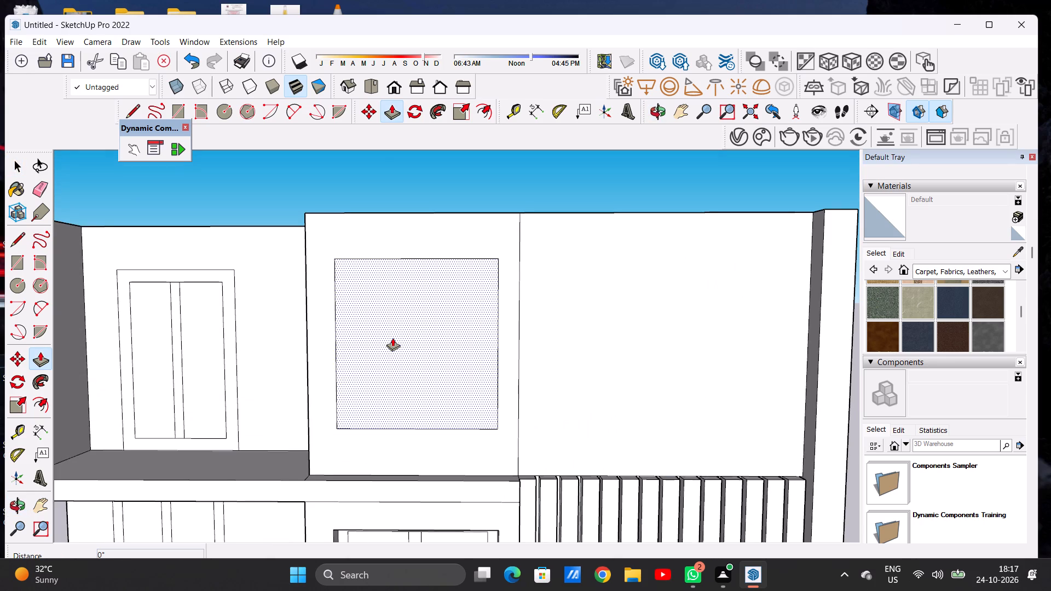
middle_click_drag(395, 328, 326, 387)
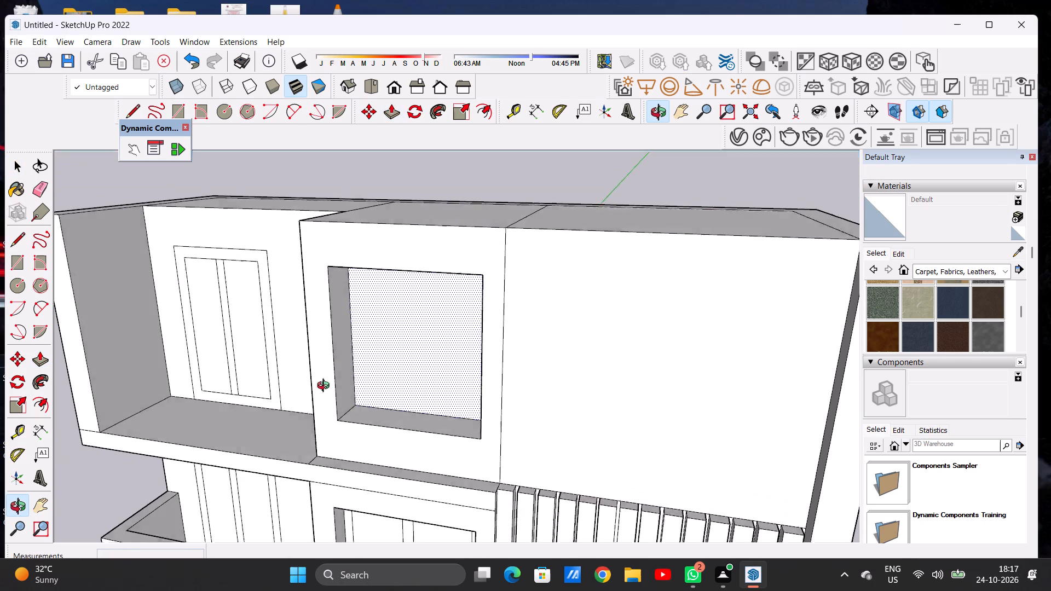
middle_click_drag(326, 387, 319, 394)
scroll(359, 381, "up", 4)
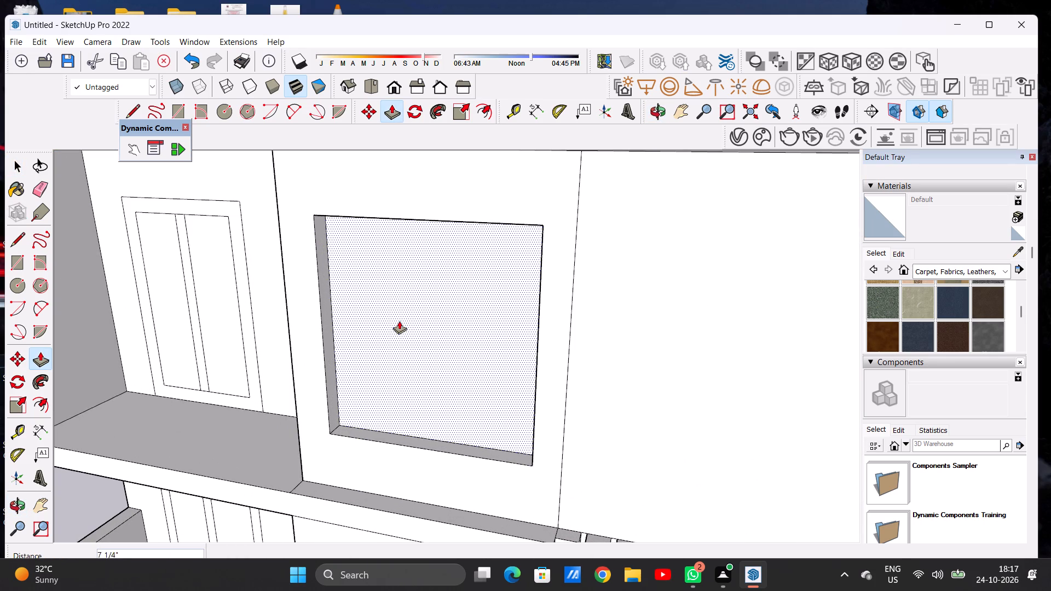
left_click(402, 319)
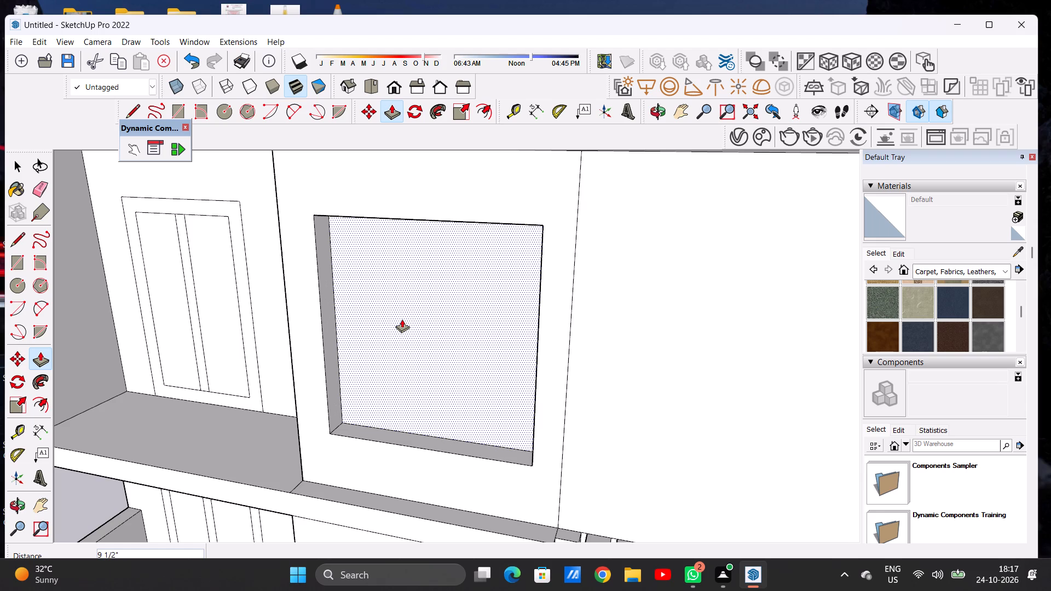
key("space")
In front view, offset the edges of the top storey's recessed window face about 6 1/4" inward to form the frame.
scroll(357, 333, "down", 7)
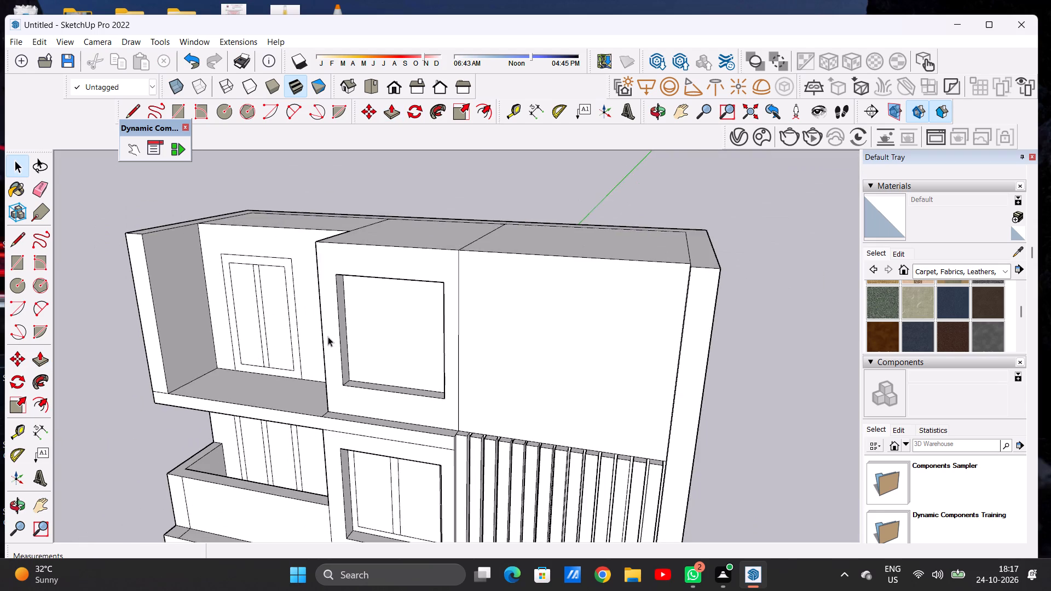
middle_click_drag(328, 337, 440, 287)
scroll(436, 299, "up", 2)
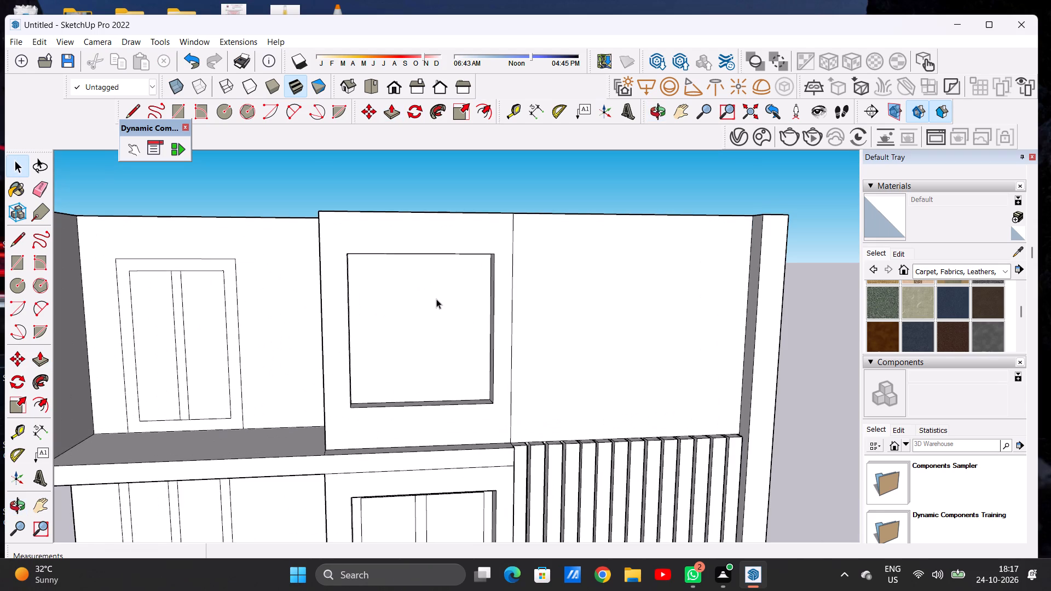
scroll(383, 300, "down", 5)
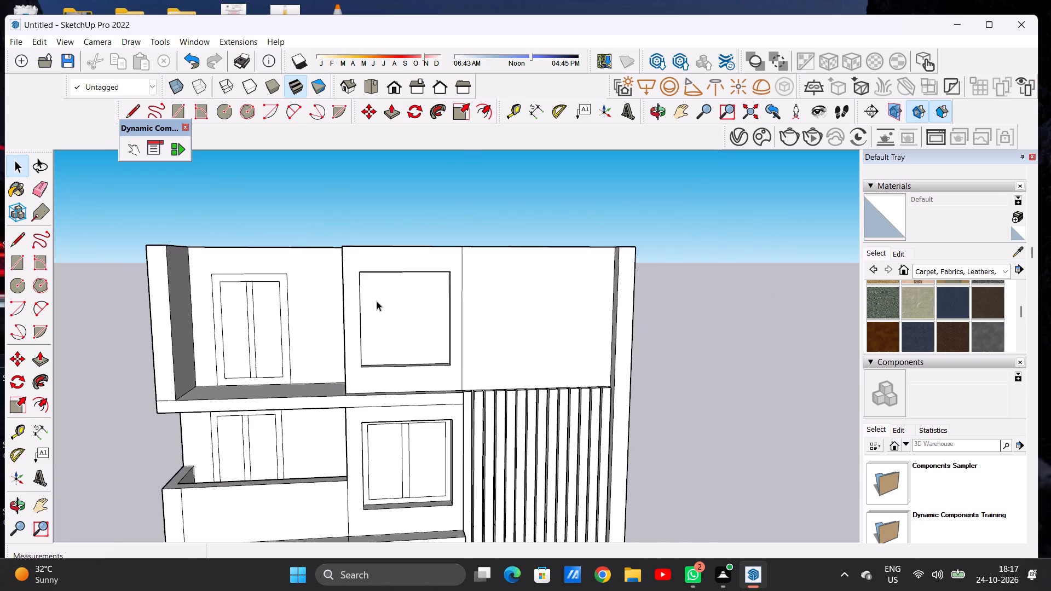
scroll(377, 301, "down", 1)
middle_click_drag(424, 315, 377, 304)
scroll(401, 309, "up", 4)
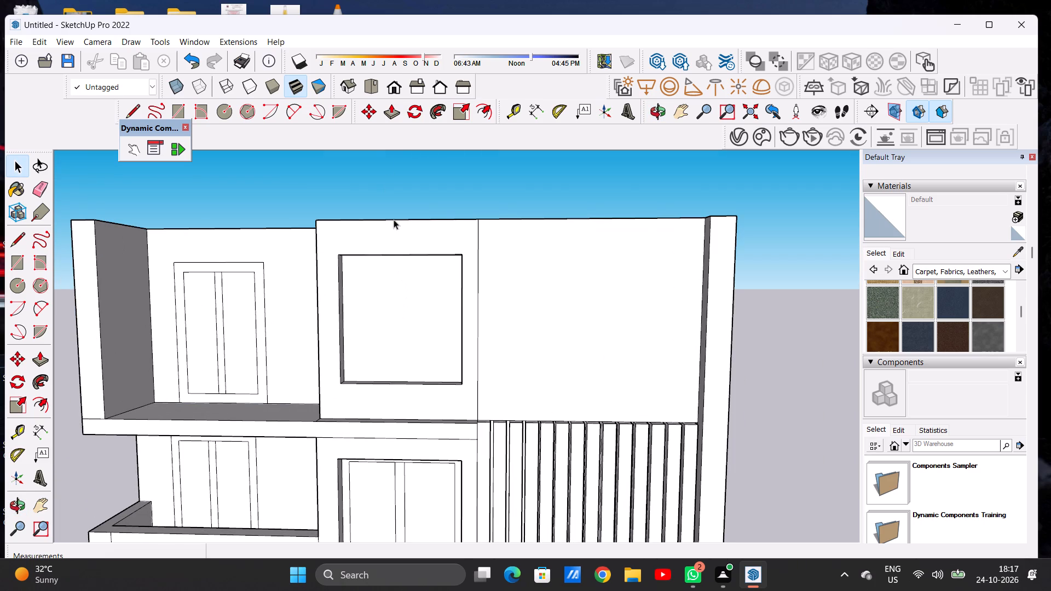
left_click(386, 87)
scroll(399, 270, "down", 3)
scroll(487, 224, "up", 4)
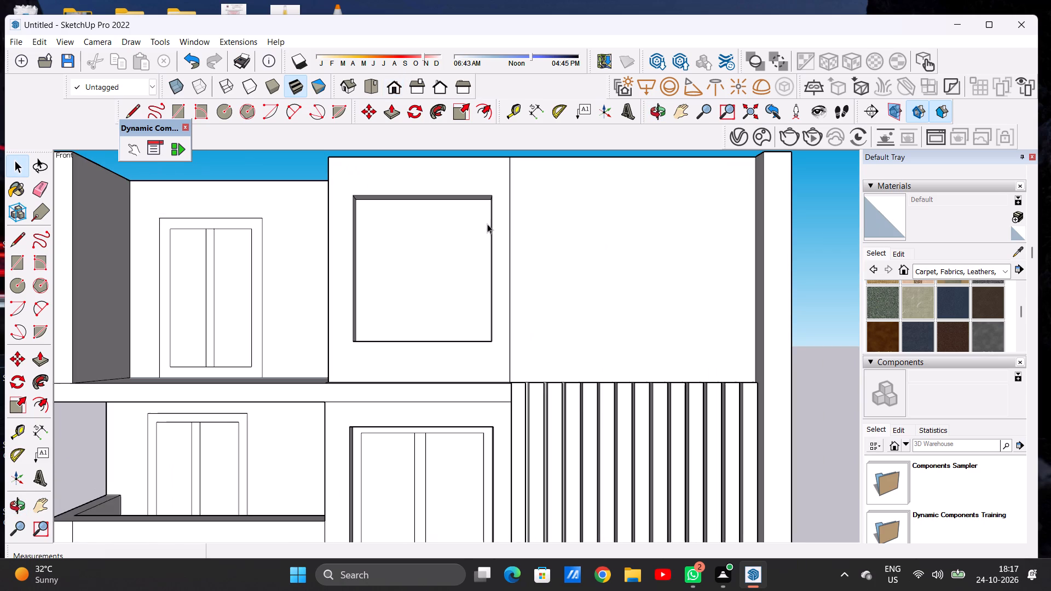
type("OF")
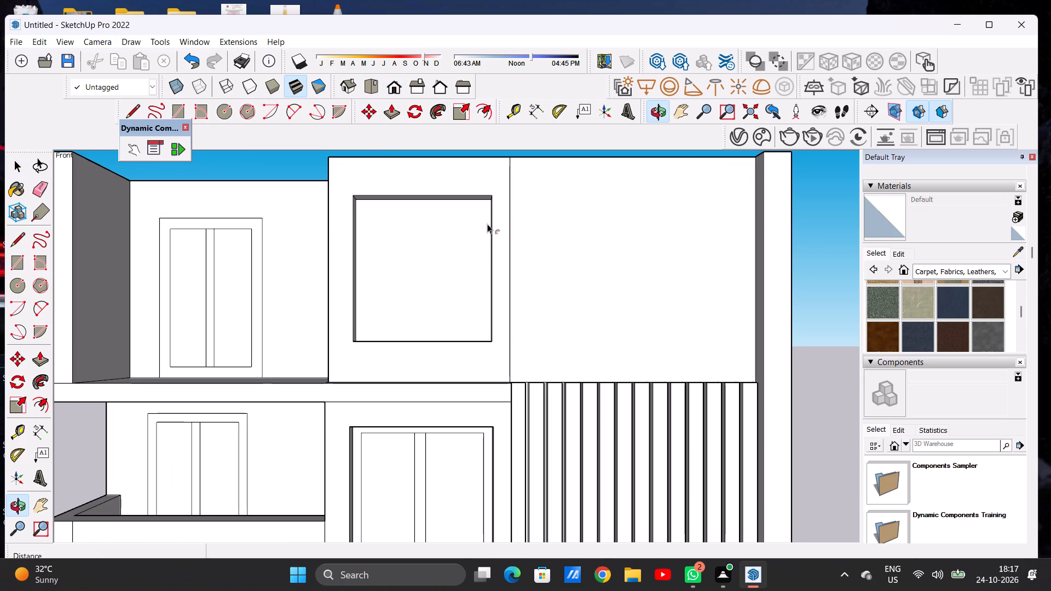
scroll(422, 195, "up", 3)
left_click(393, 213)
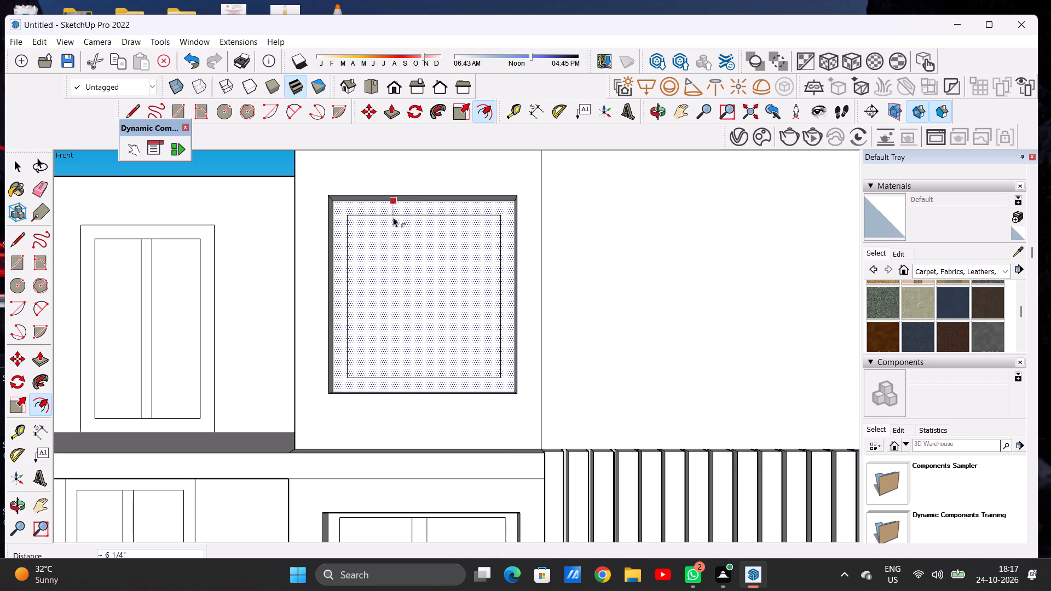
left_click(392, 215)
key("space")
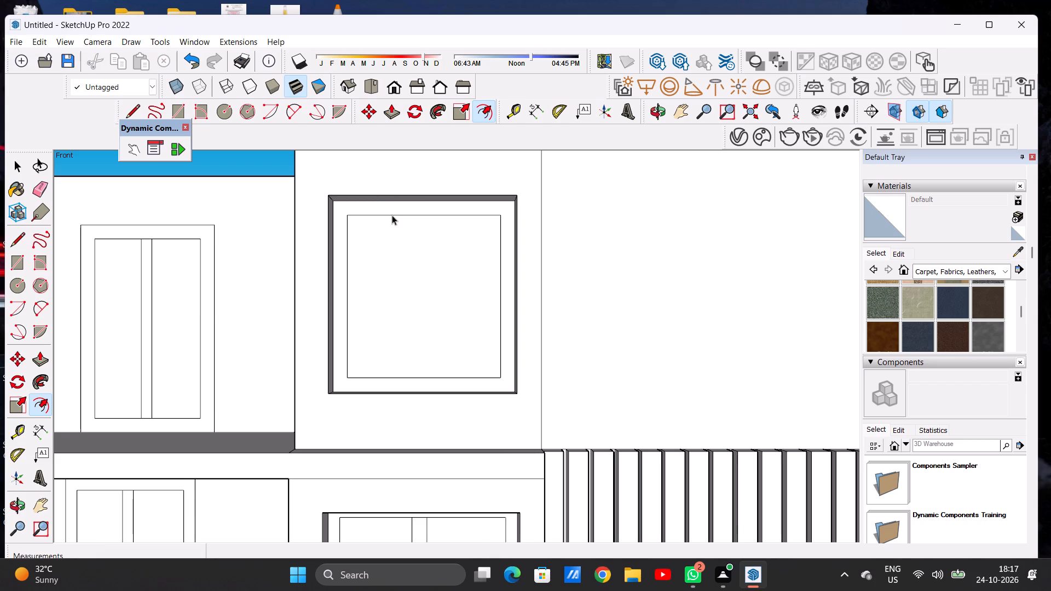
Draw two closely spaced vertical mullion lines, each about 5' 6" long, down the middle of the top storey window's inner frame.
type("L")
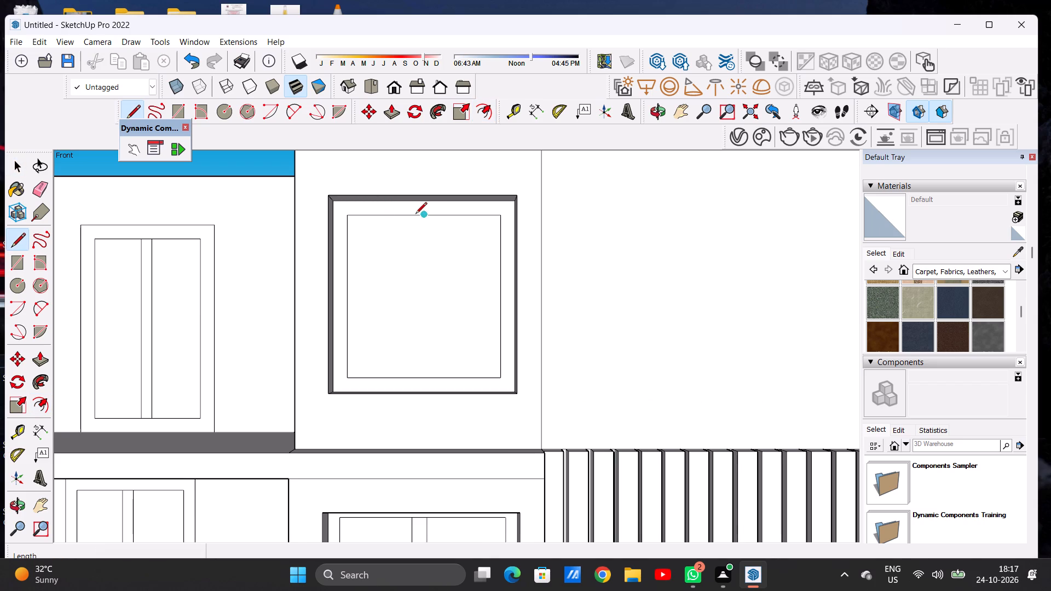
left_click(415, 215)
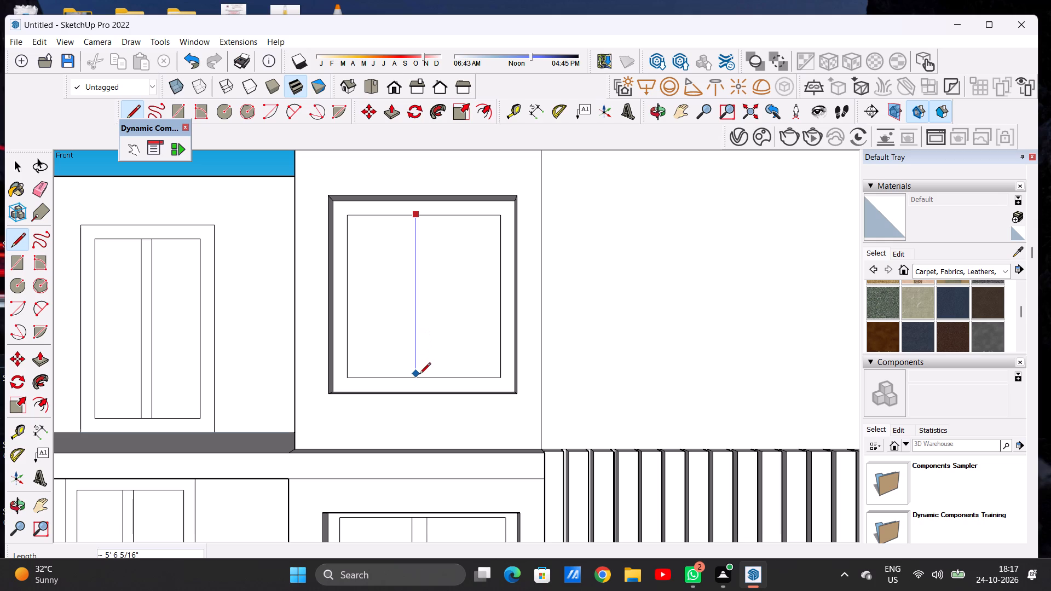
left_click(417, 375)
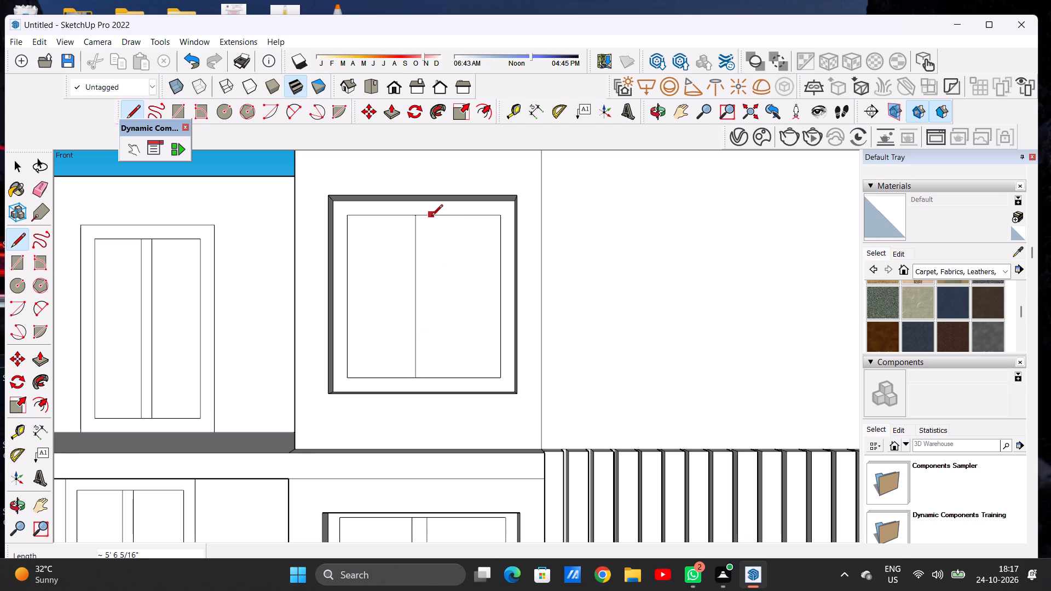
left_click(430, 217)
left_click(431, 380)
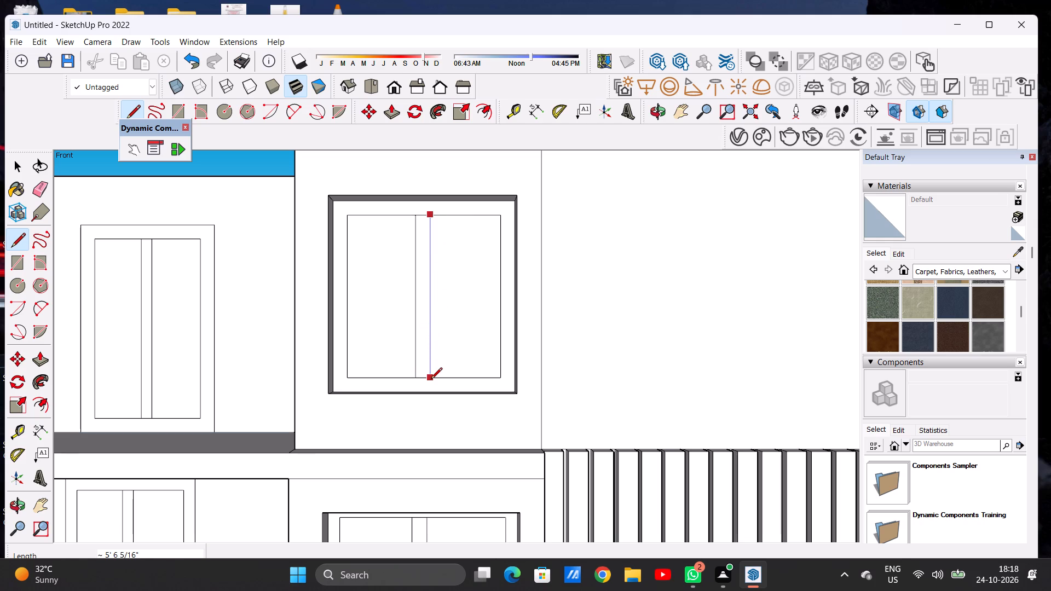
key("space")
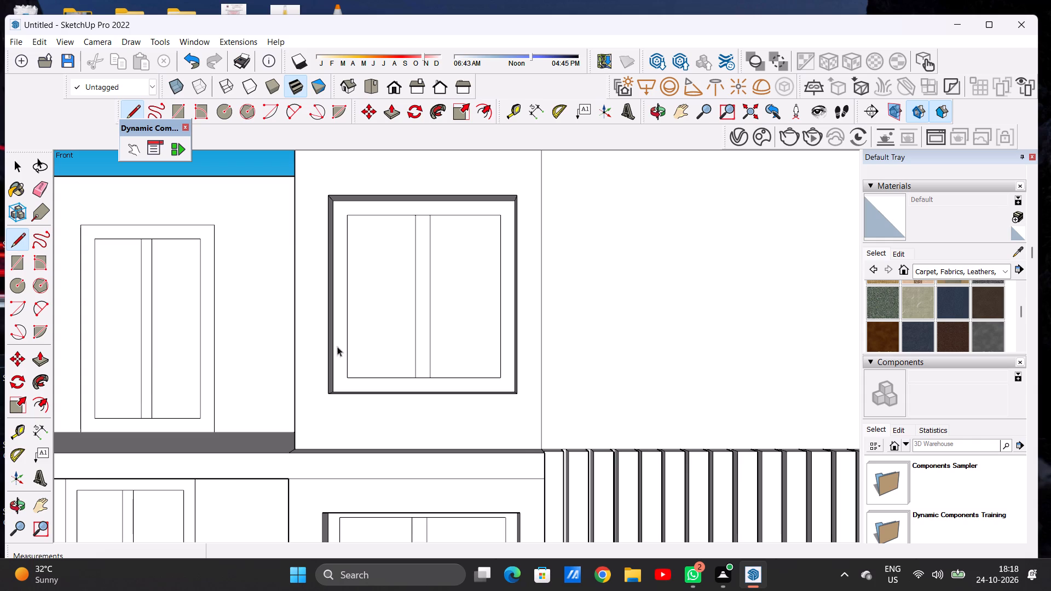
scroll(349, 348, "down", 20)
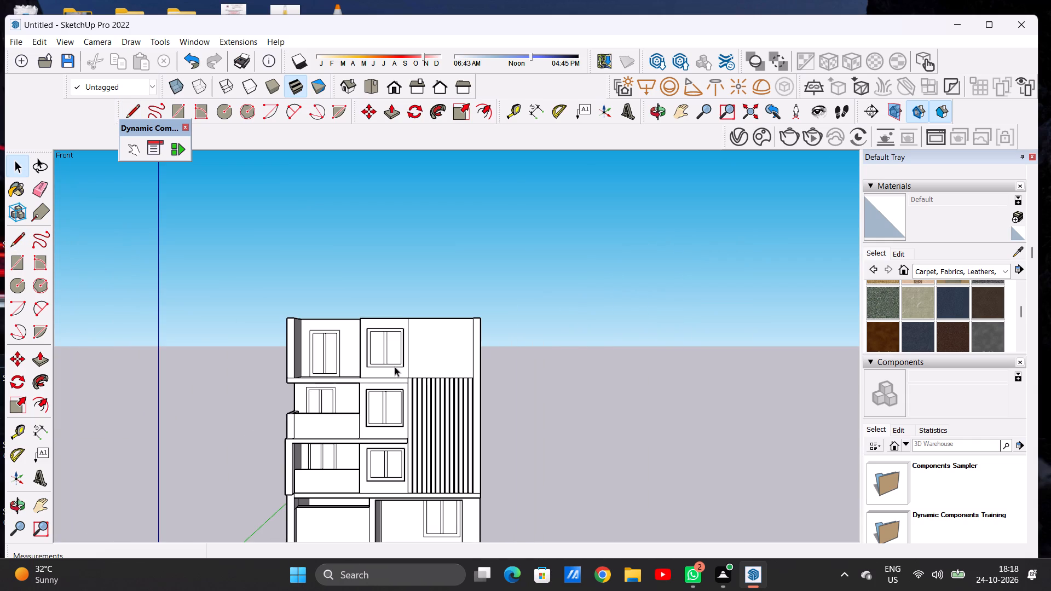
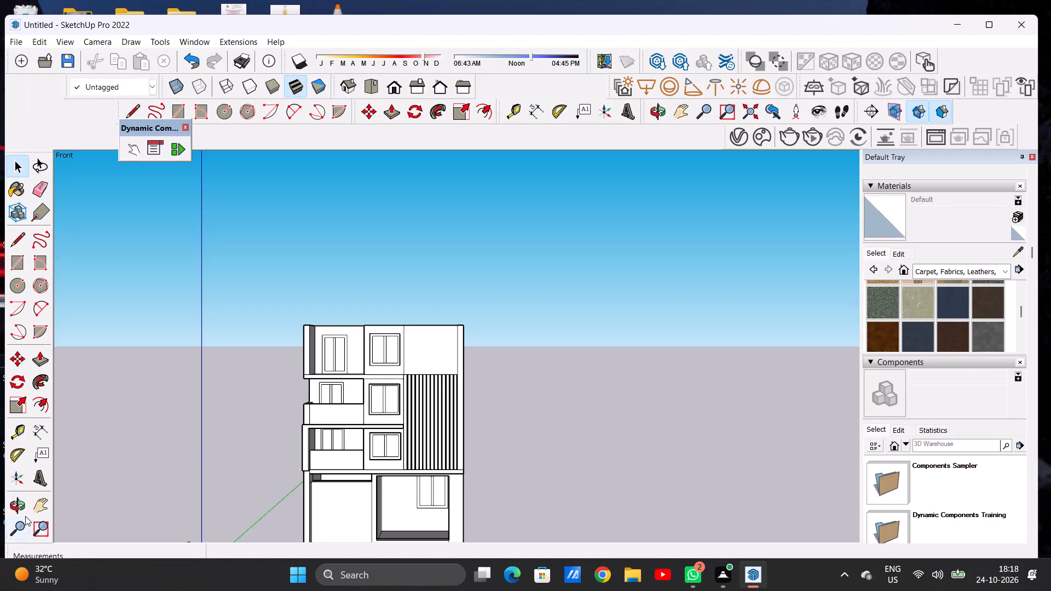
Examine the whole building's facade and roof from the front, the side and above.
scroll(432, 297, "down", 6)
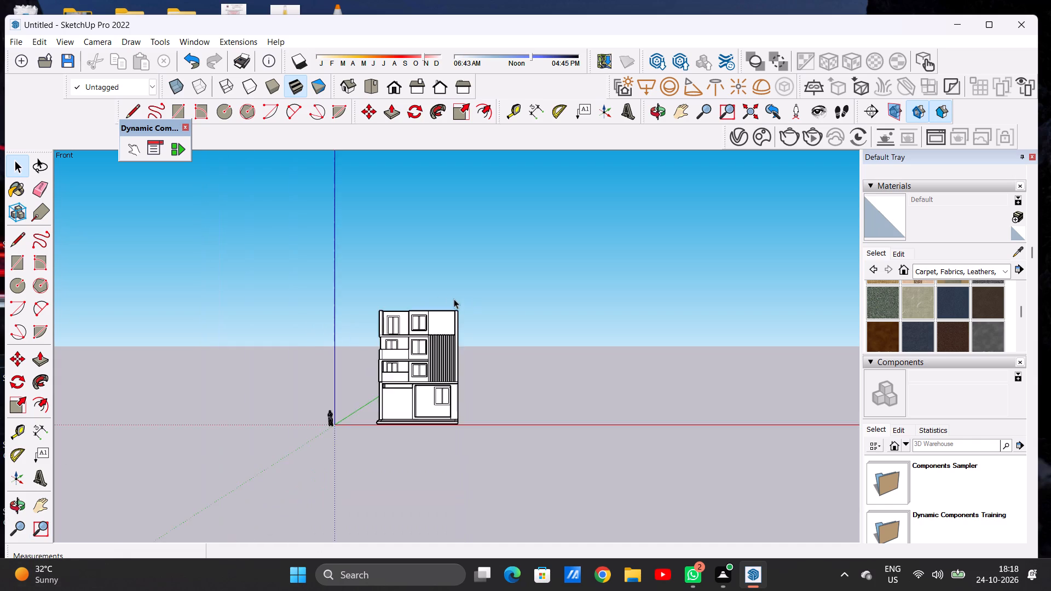
scroll(454, 299, "down", 9)
scroll(450, 355, "up", 2)
scroll(450, 355, "down", 1)
scroll(450, 355, "up", 3)
scroll(450, 355, "down", 1)
scroll(423, 328, "up", 3)
scroll(423, 328, "down", 1)
scroll(423, 328, "up", 11)
middle_click_drag(421, 289, 426, 381)
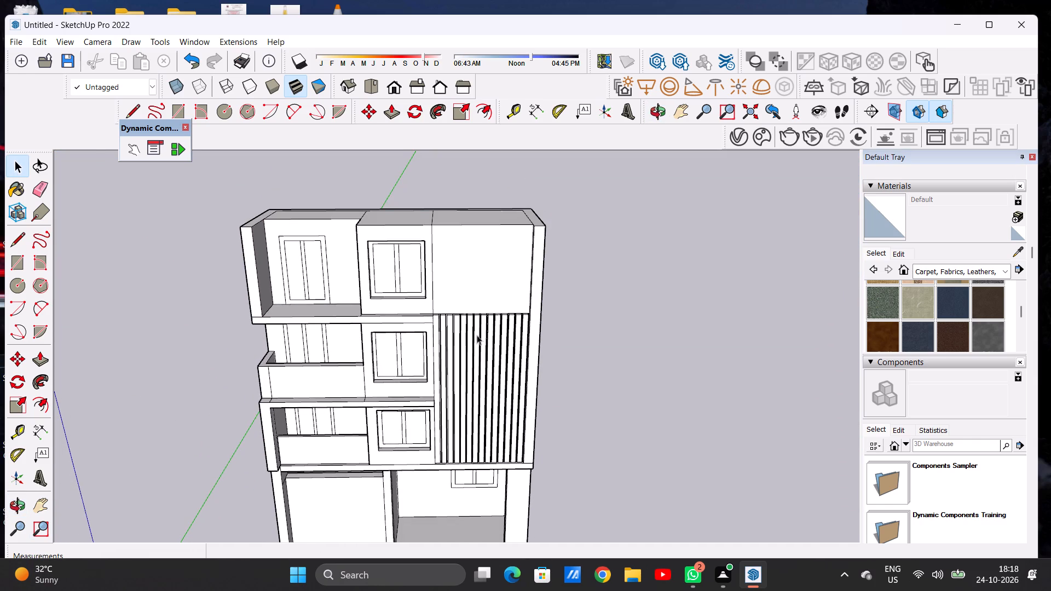
scroll(486, 329, "down", 3)
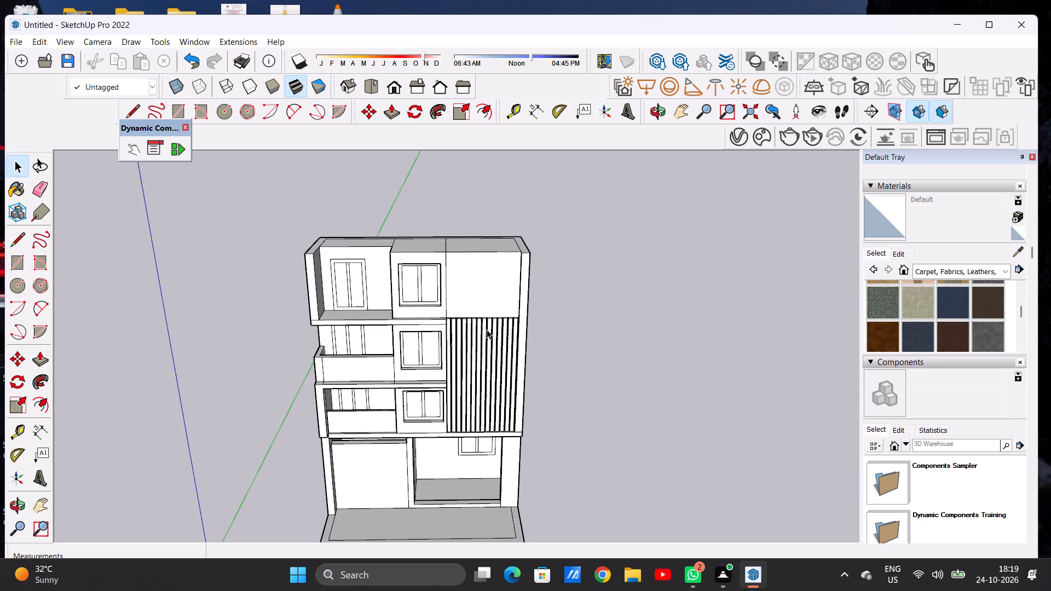
scroll(470, 305, "down", 4)
scroll(460, 300, "up", 6)
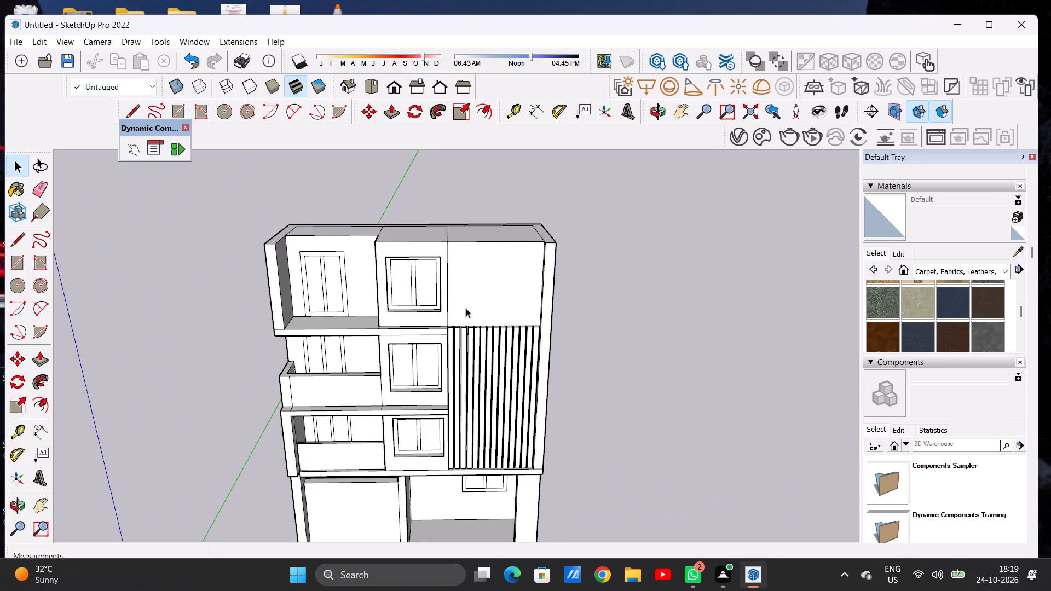
middle_click_drag(446, 292, 181, 259)
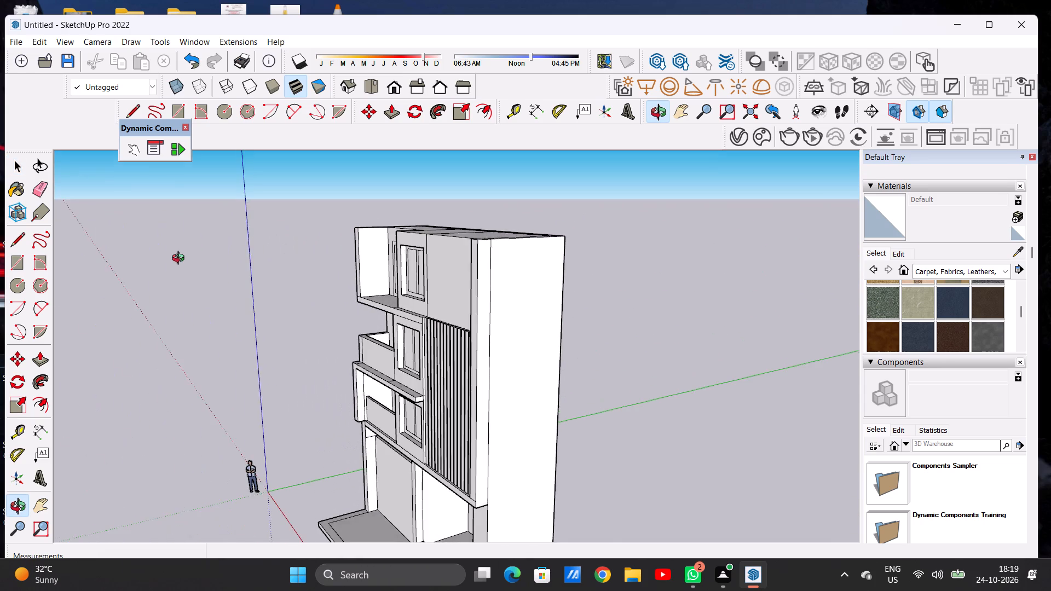
middle_click_drag(181, 259, 447, 232)
scroll(431, 336, "down", 6)
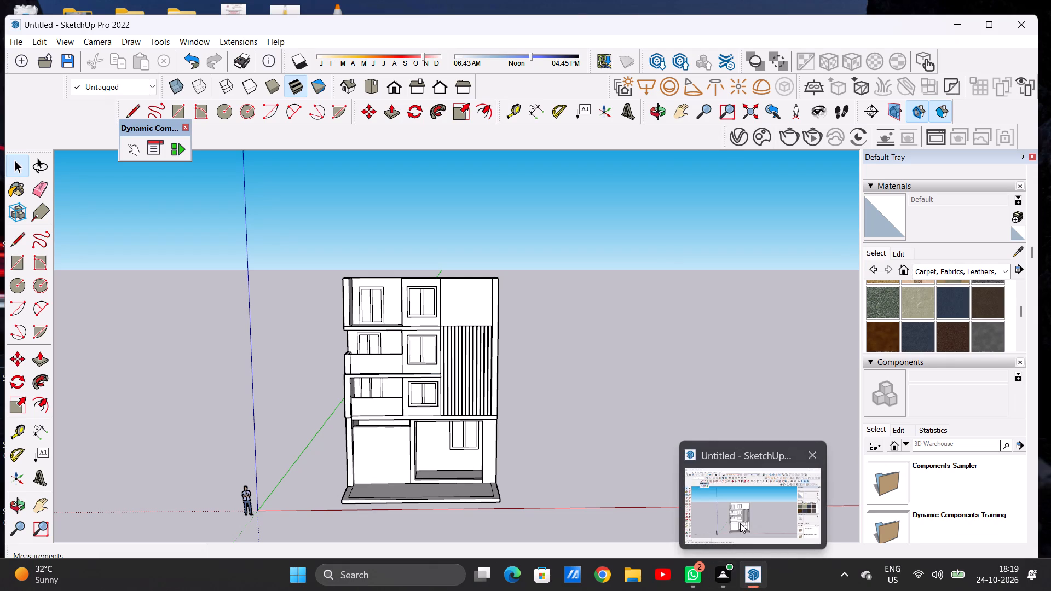
left_click(740, 523)
scroll(550, 399, "down", 6)
scroll(546, 431, "up", 6)
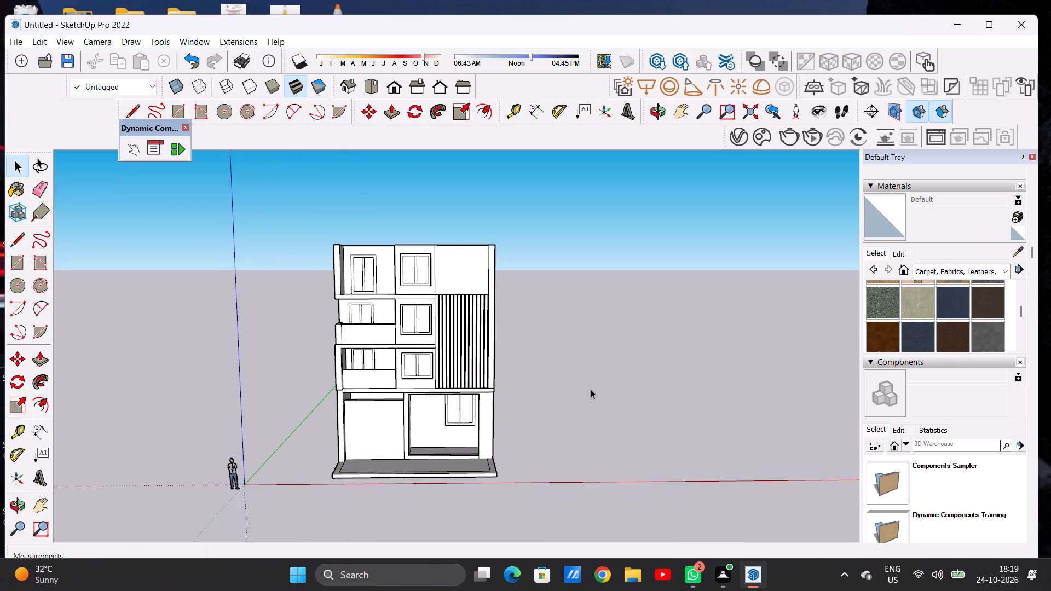
middle_click_drag(590, 389, 582, 460)
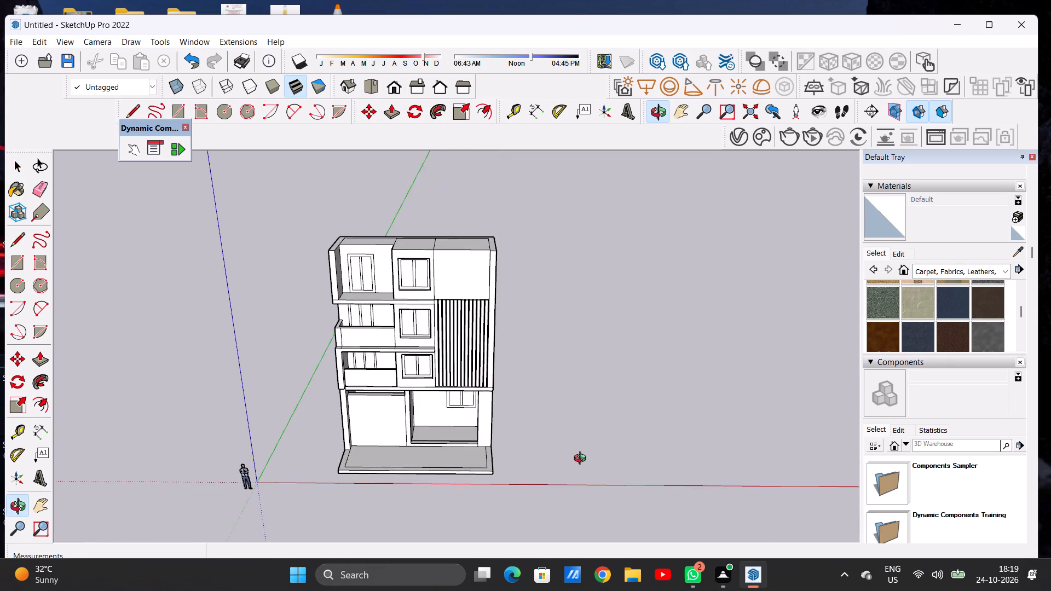
middle_click_drag(582, 460, 584, 462)
scroll(659, 440, "down", 5)
scroll(488, 373, "up", 6)
scroll(478, 424, "up", 1)
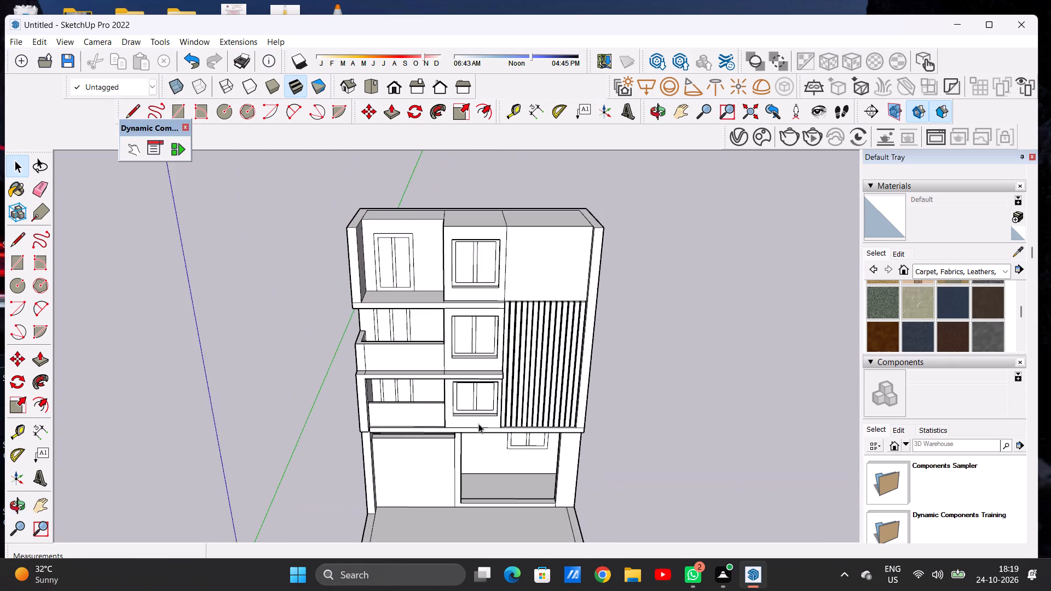
middle_click_drag(477, 410, 466, 341)
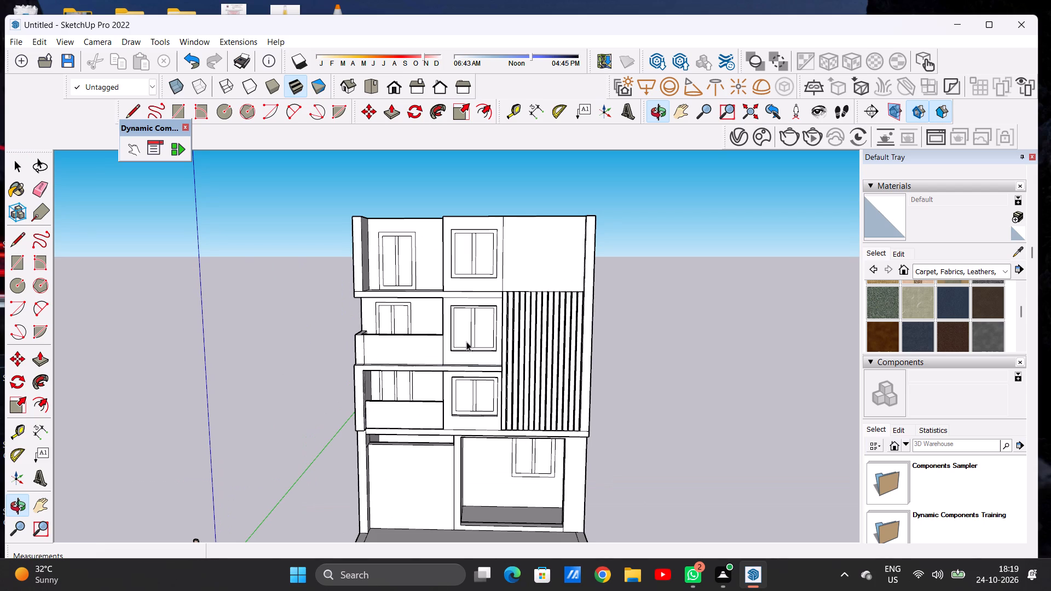
scroll(466, 341, "down", 5)
middle_click_drag(536, 231, 533, 263)
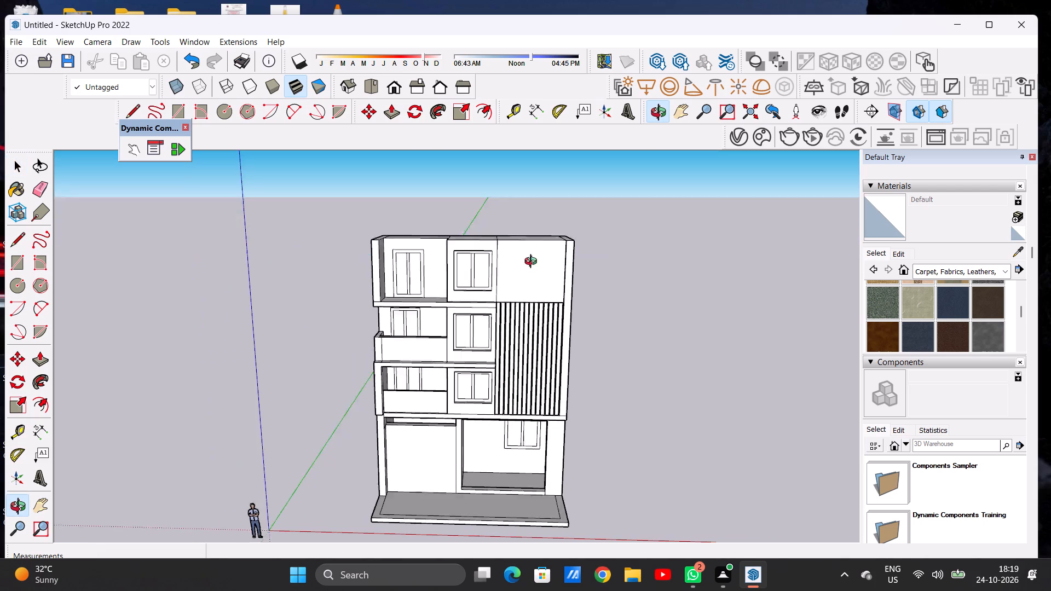
middle_click_drag(533, 263, 533, 378)
scroll(471, 265, "down", 5)
middle_click_drag(480, 257, 474, 314)
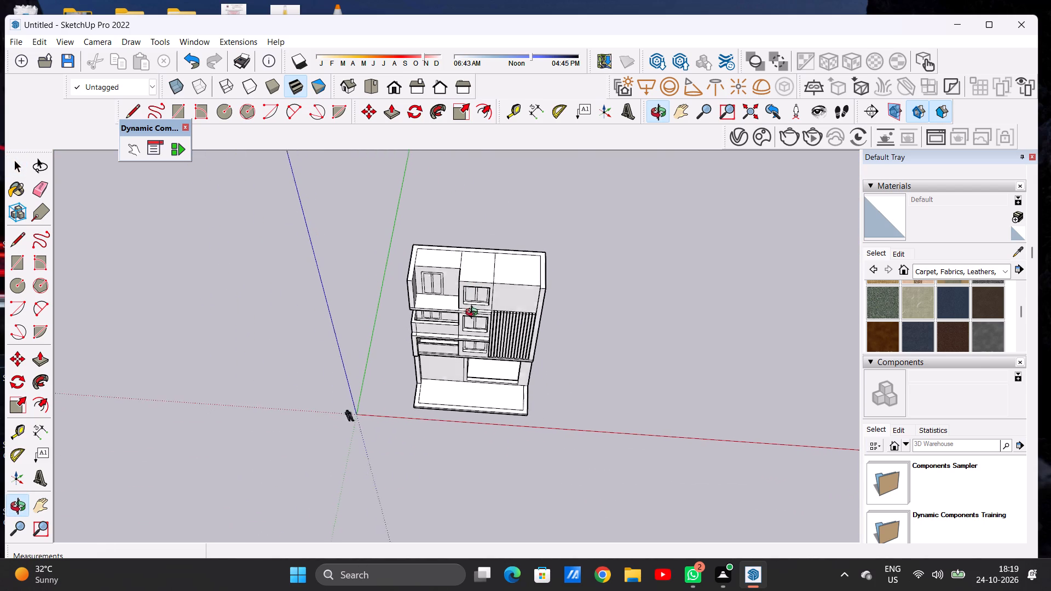
middle_click_drag(474, 314, 473, 316)
scroll(522, 279, "up", 6)
scroll(574, 283, "down", 6)
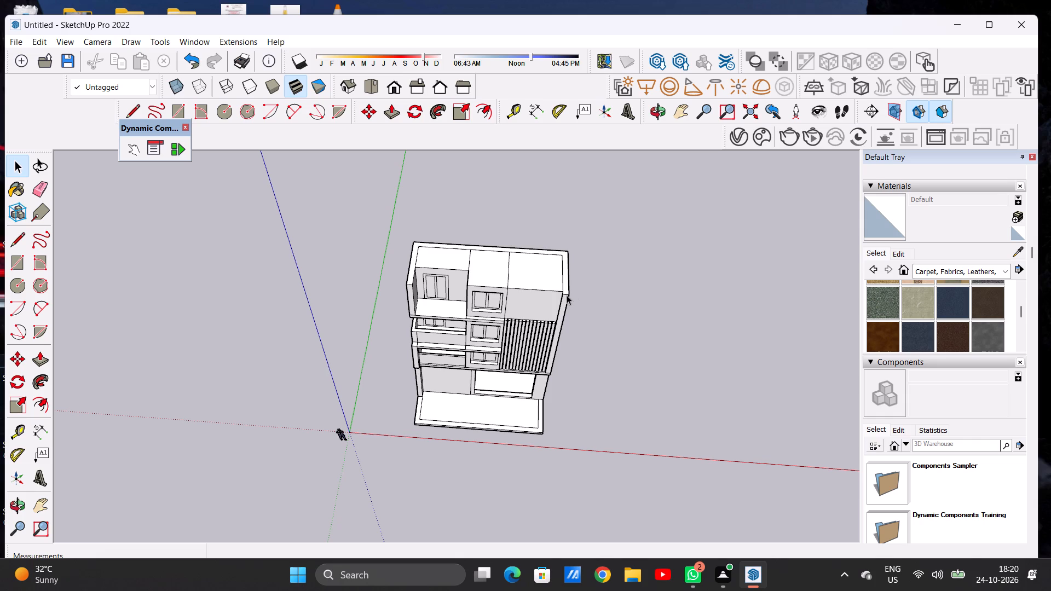
scroll(456, 312, "down", 7)
scroll(461, 269, "up", 1)
scroll(461, 269, "down", 1)
scroll(461, 270, "up", 6)
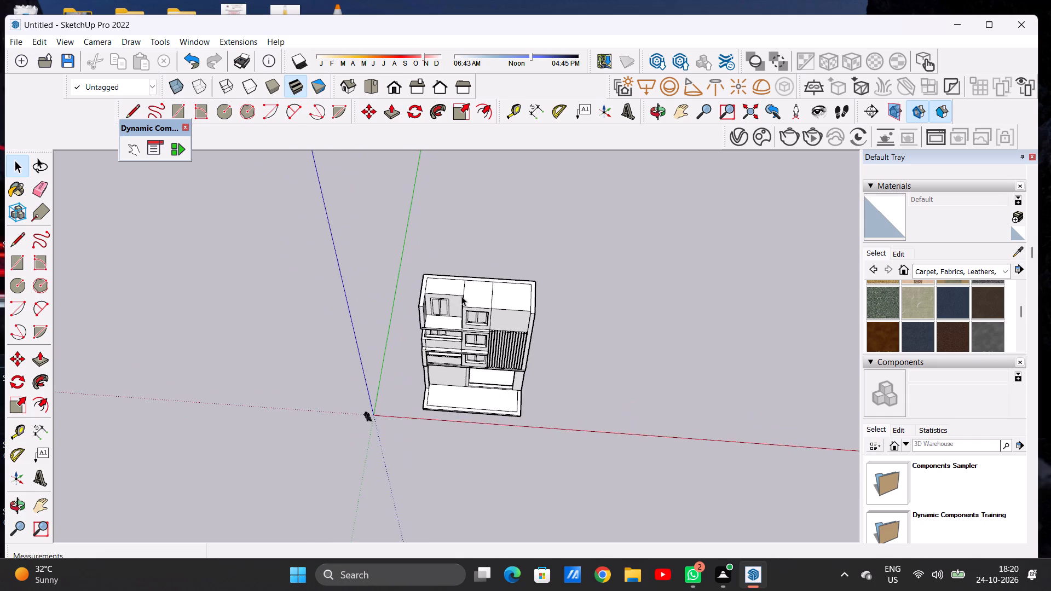
Examine the top storey's roof faces above the terrace room, window block and louvered block.
scroll(461, 296, "up", 6)
middle_click_drag(489, 253, 502, 202)
middle_click_drag(431, 300, 436, 219)
scroll(440, 254, "up", 4)
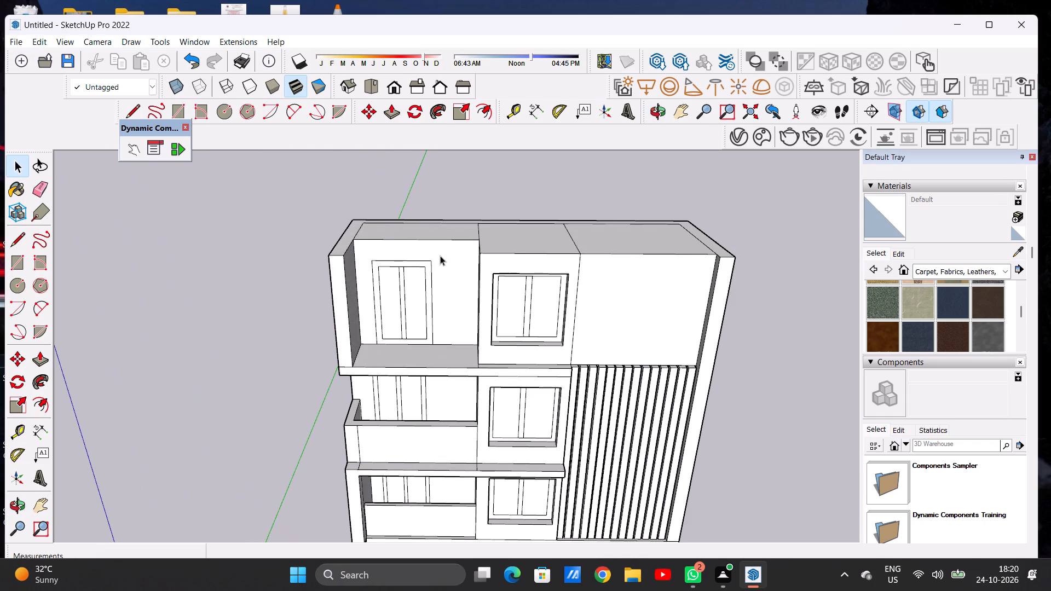
scroll(456, 268, "down", 2)
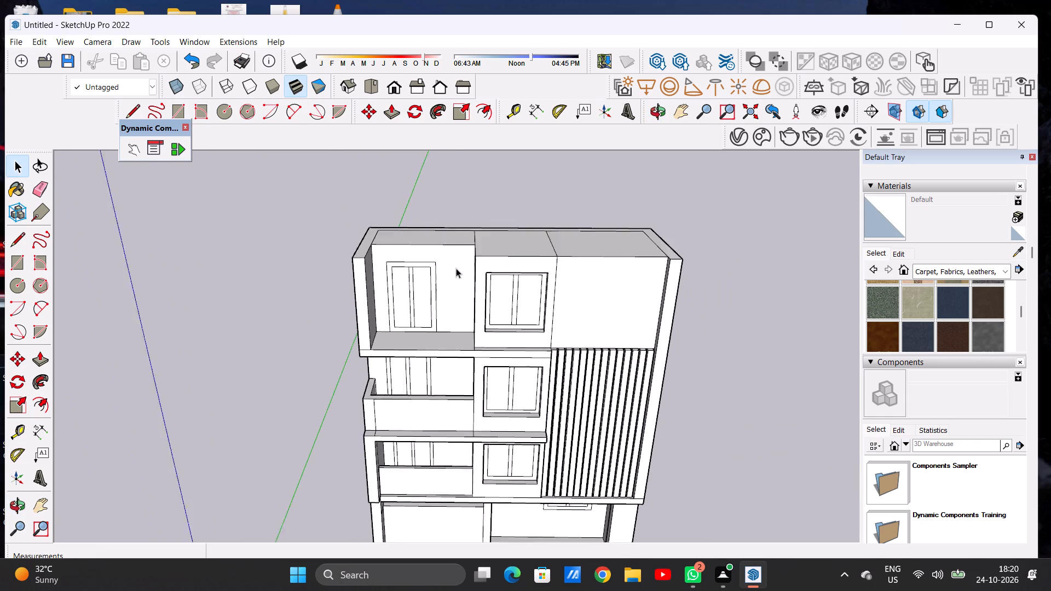
scroll(456, 268, "down", 1)
middle_click_drag(431, 261, 435, 230)
middle_click(438, 211)
scroll(442, 259, "up", 3)
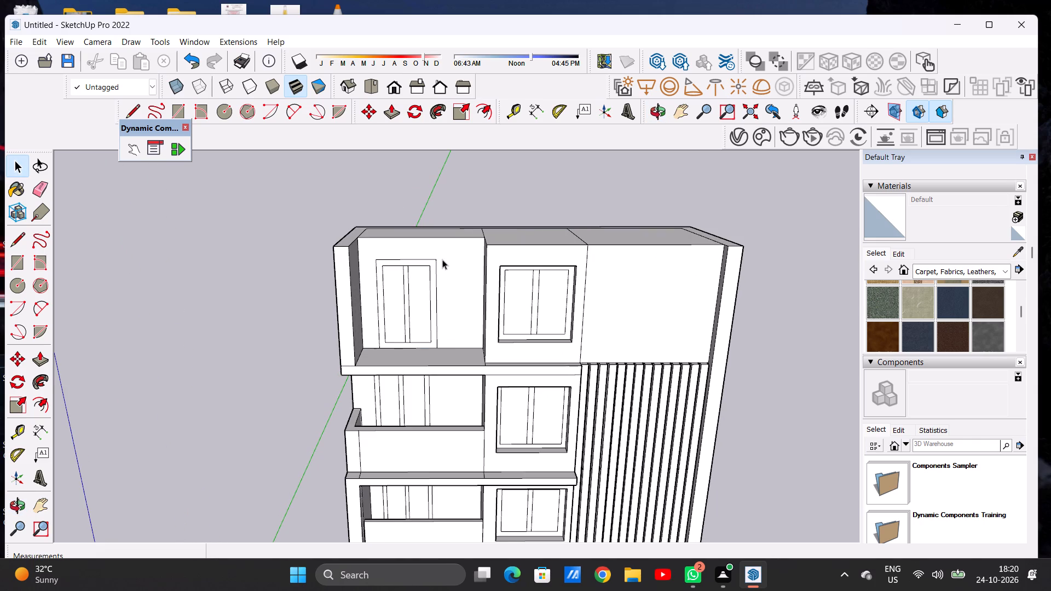
scroll(442, 262, "down", 3)
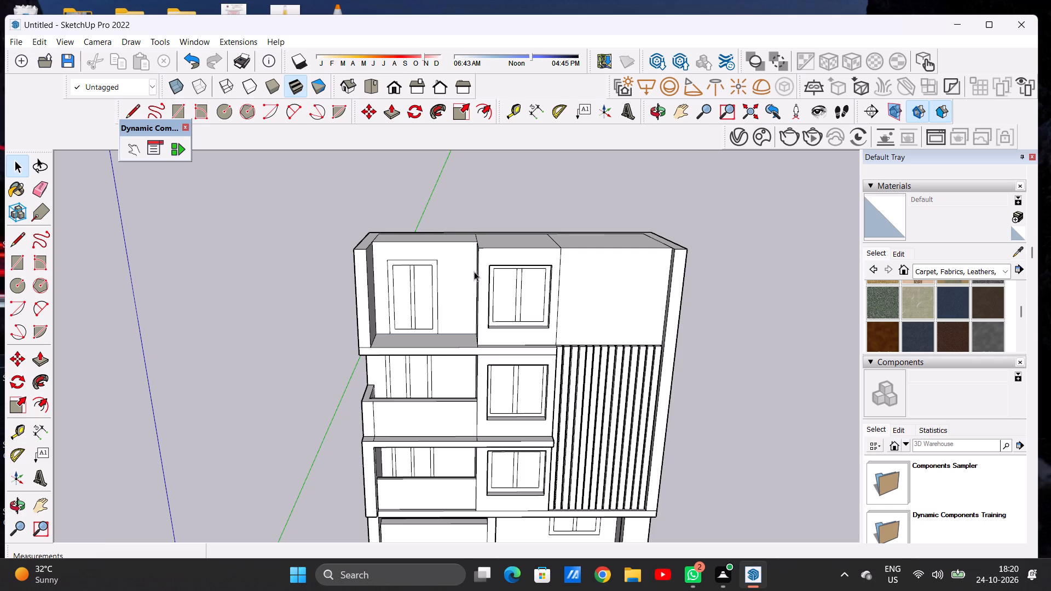
scroll(459, 250, "up", 2)
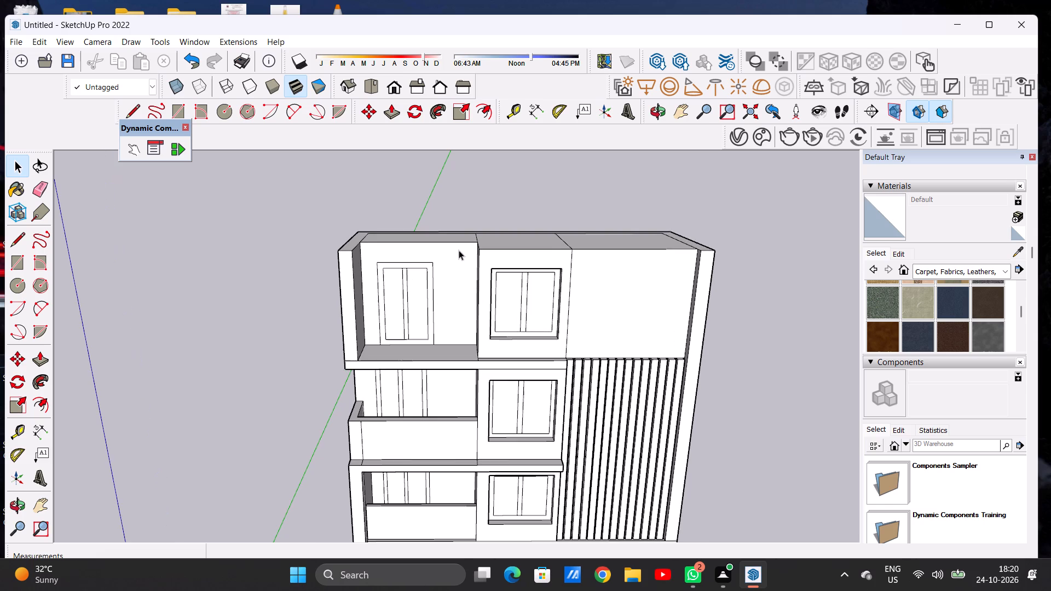
scroll(454, 271, "down", 2)
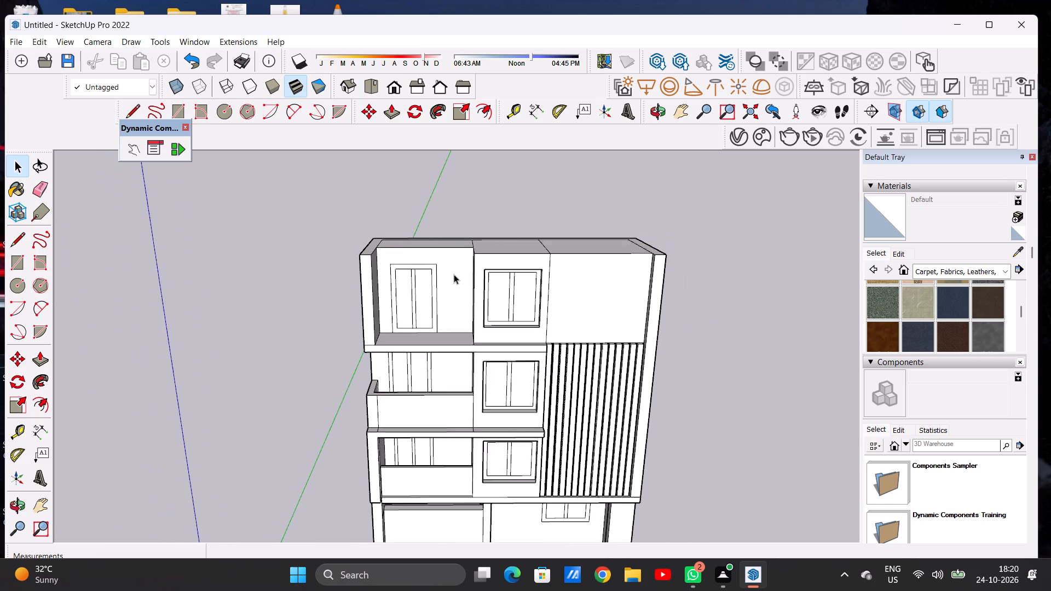
scroll(454, 274, "down", 2)
Push/pull the roof face above the top storey's terrace room up about 11 1/4" to form a slab.
middle_click_drag(455, 288, 365, 345)
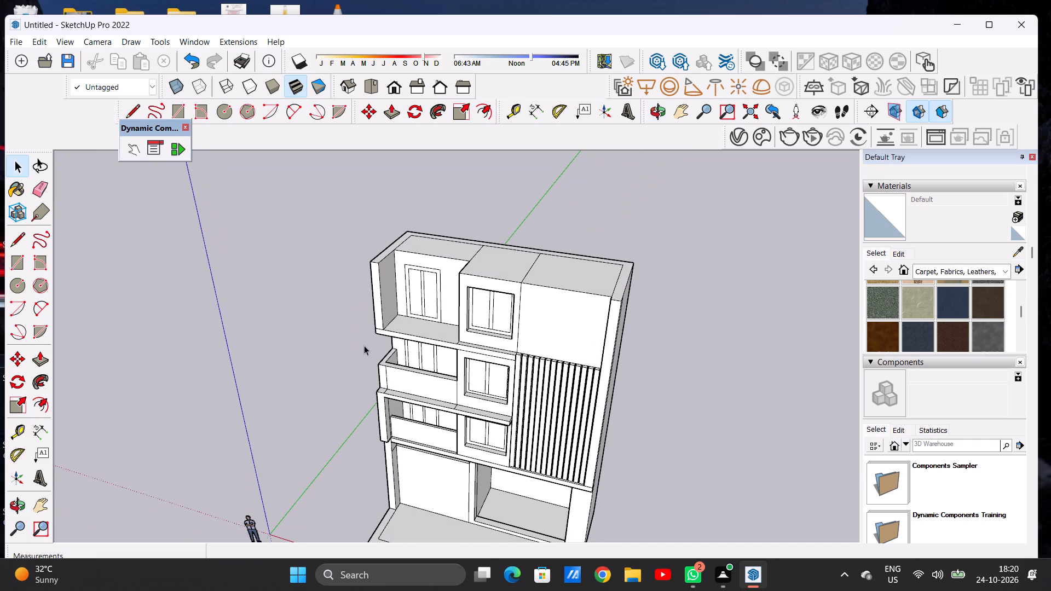
scroll(469, 251, "up", 6)
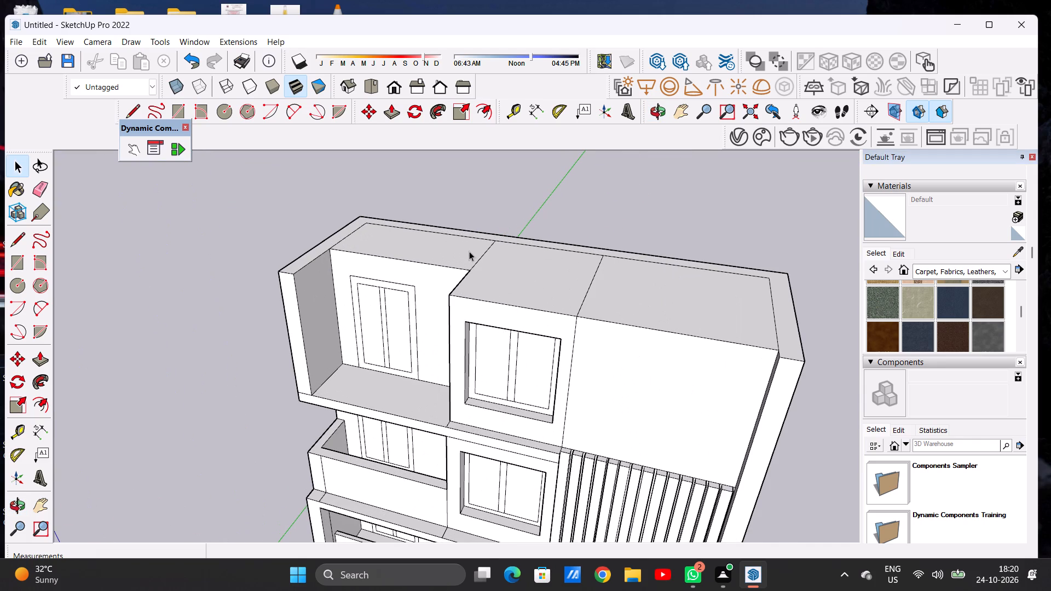
key("p")
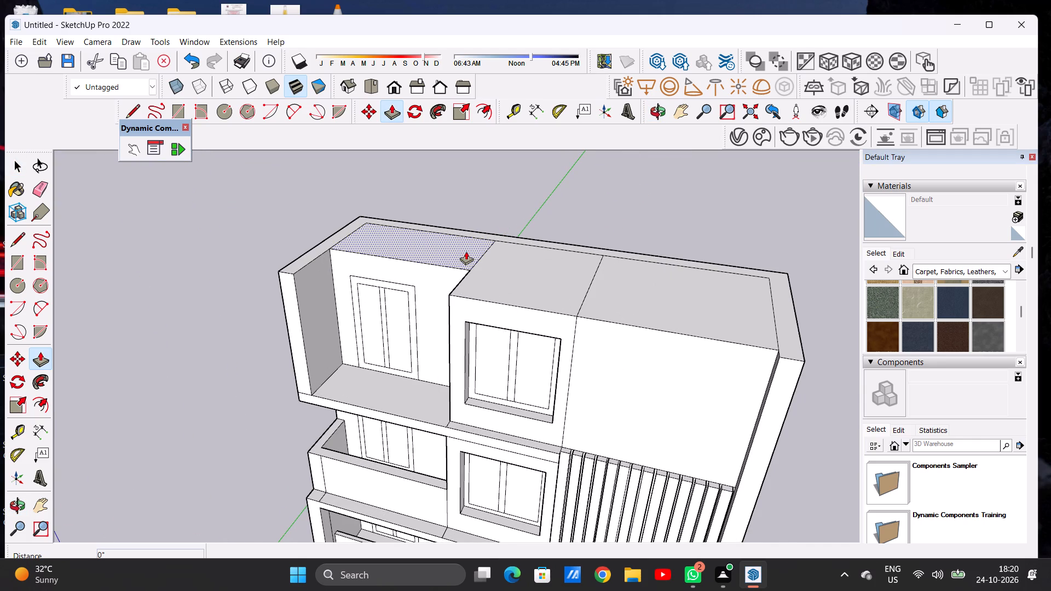
left_click(466, 251)
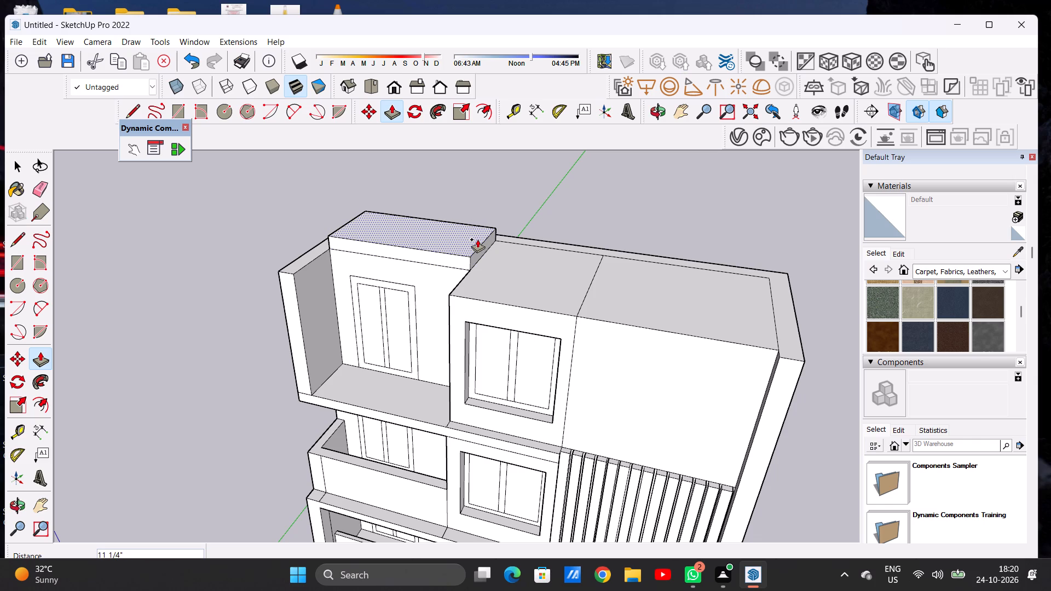
left_click(477, 239)
key("space")
Extend the raised roof slab's front face about 3' 11 5/8" forward over the terrace, flush with the middle window block's front.
type("P")
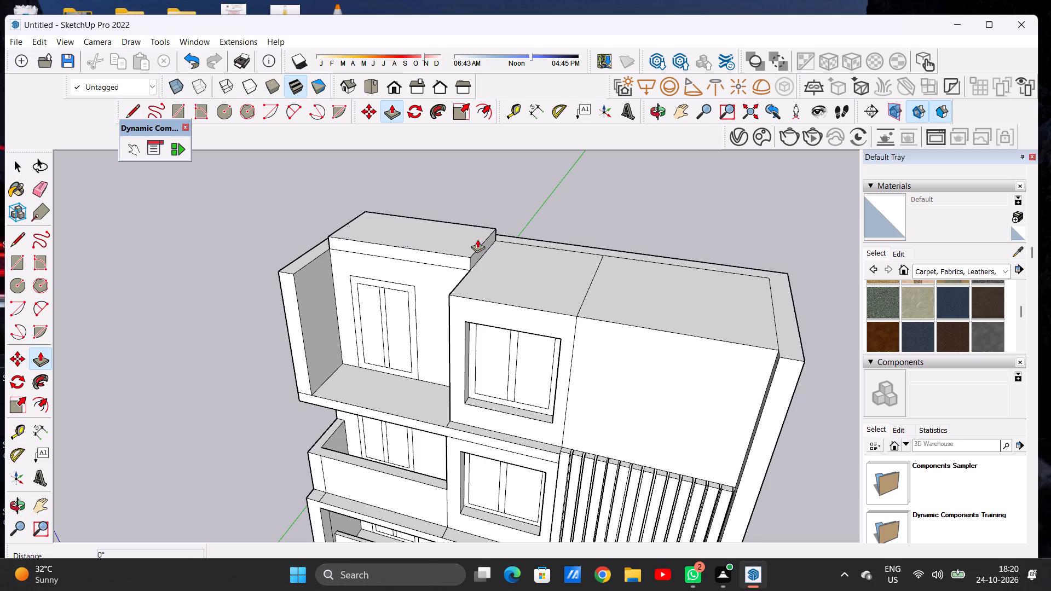
scroll(400, 239, "up", 5)
scroll(407, 251, "down", 1)
left_click(489, 264)
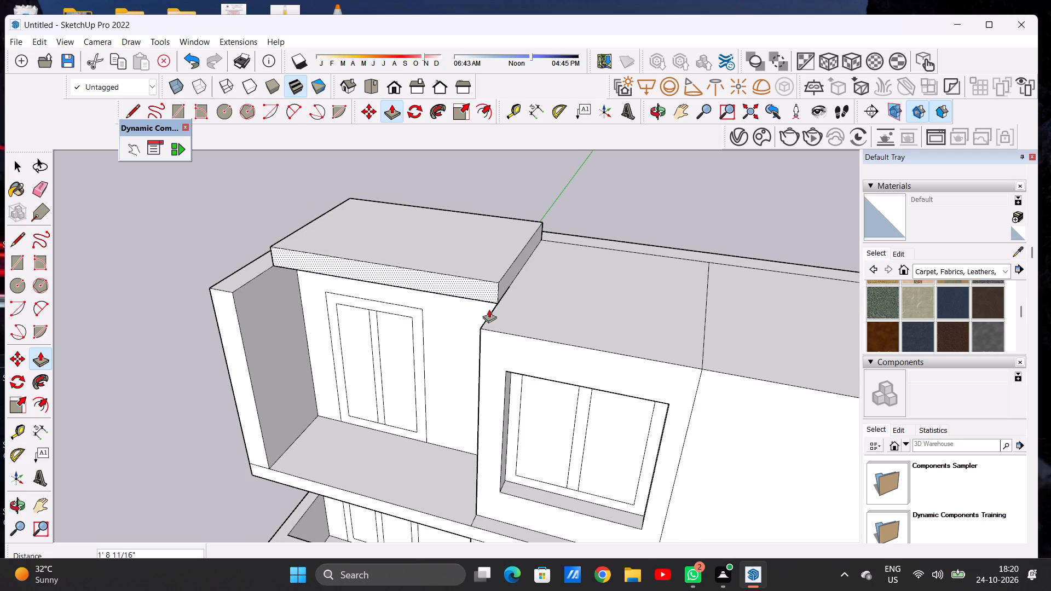
left_click(481, 332)
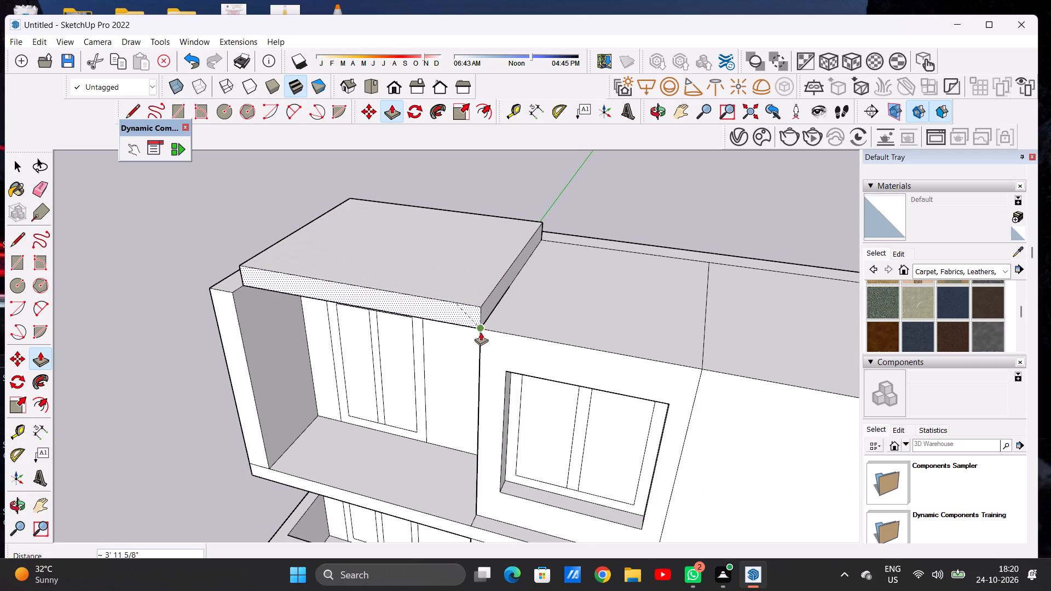
Extend the roof slab's side face about 8' 11/16" across the middle window block, up to the edge of the louvered block.
scroll(476, 266, "down", 5)
middle_click_drag(473, 284, 499, 255)
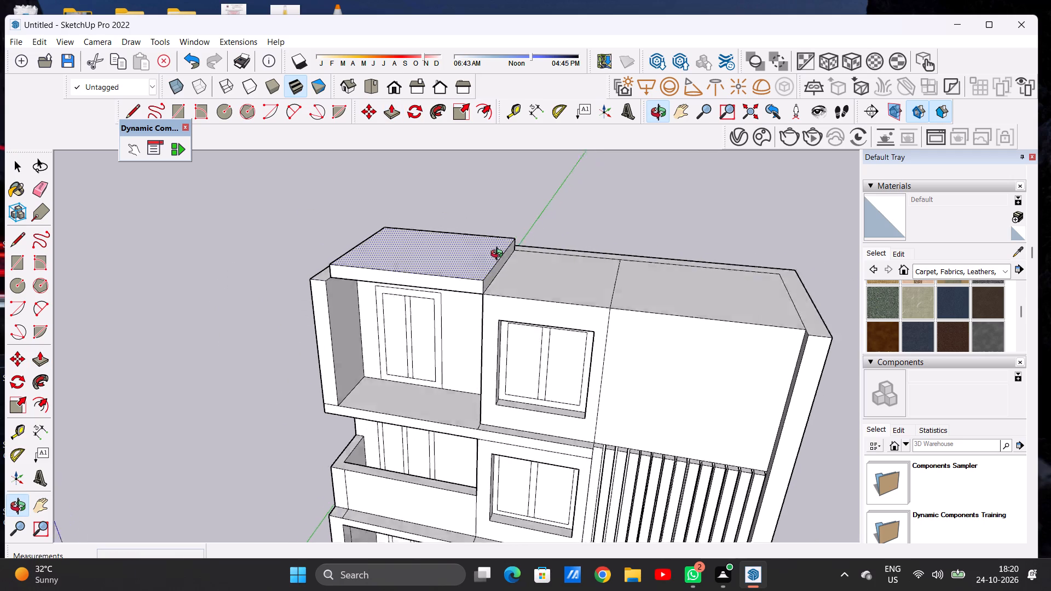
middle_click_drag(499, 255, 508, 235)
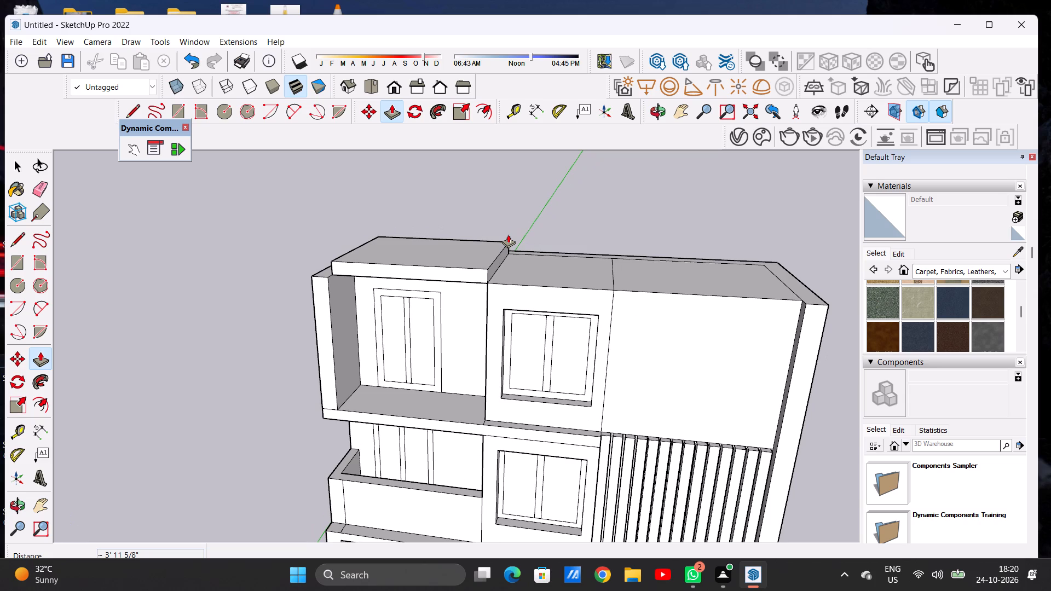
scroll(507, 260, "up", 11)
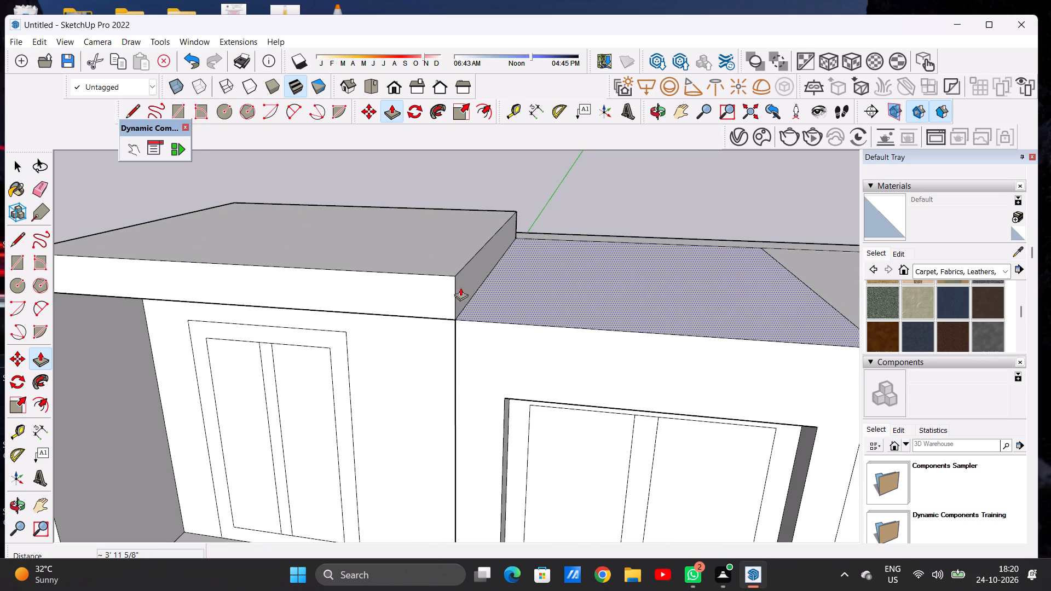
left_click(450, 293)
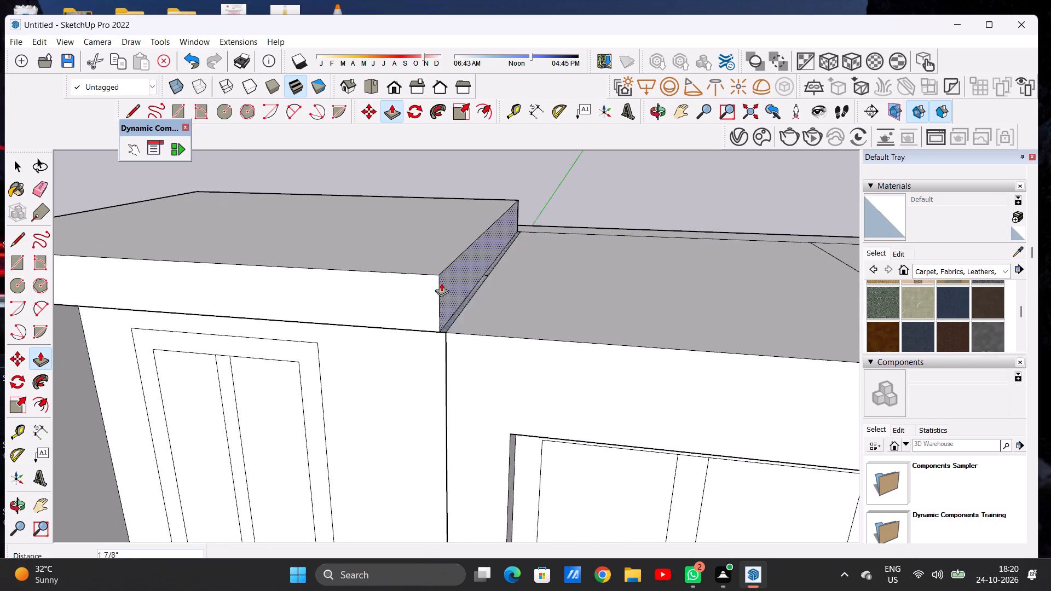
scroll(440, 280, "down", 4)
scroll(440, 280, "up", 1)
scroll(440, 280, "down", 5)
scroll(440, 280, "up", 1)
scroll(440, 280, "down", 3)
scroll(656, 293, "up", 6)
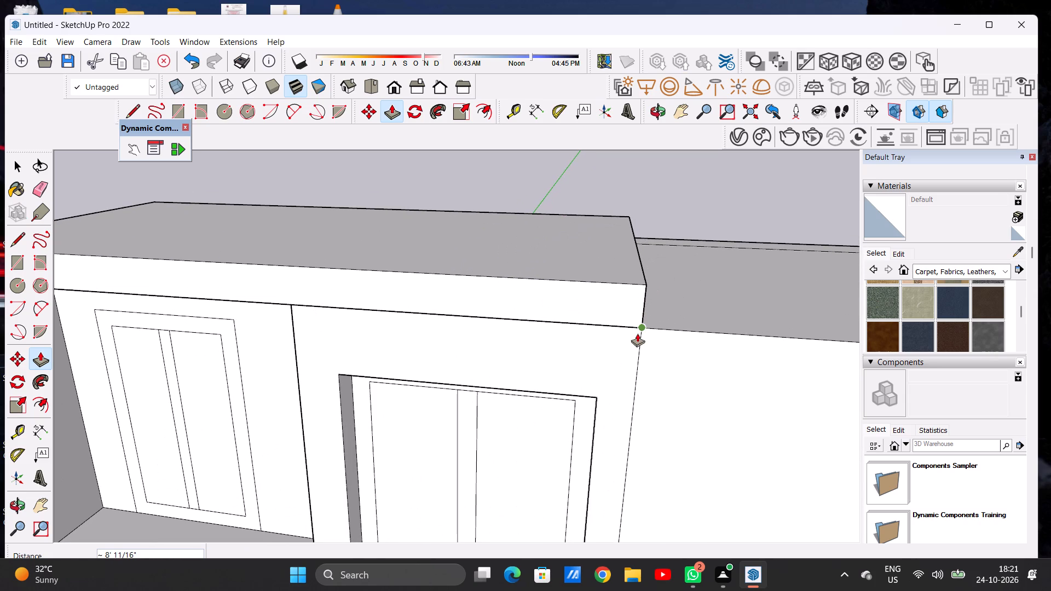
left_click(637, 333)
key("space")
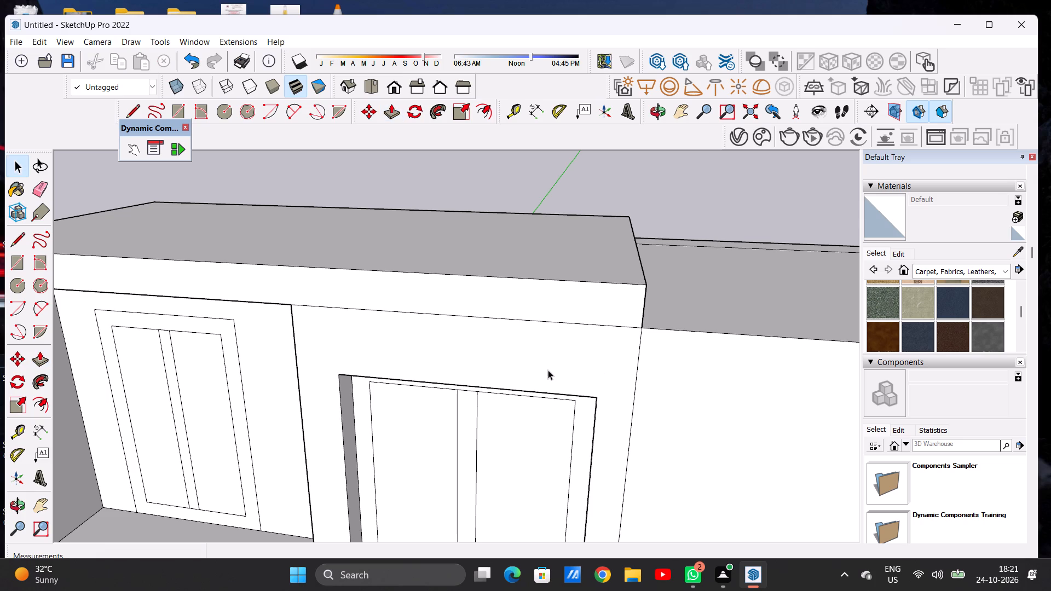
scroll(509, 344, "down", 3)
middle_click_drag(631, 314, 495, 315)
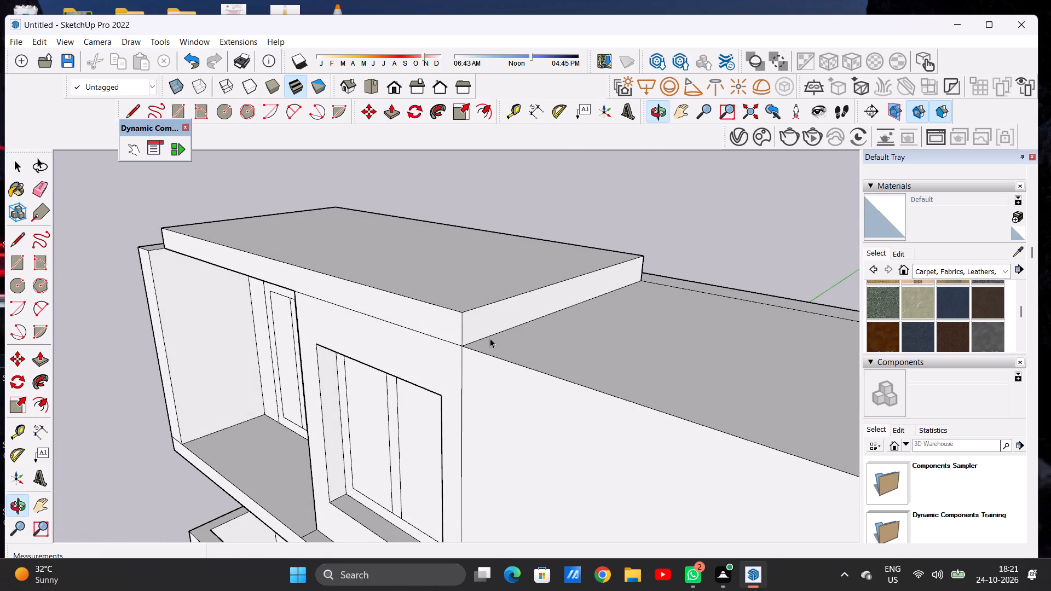
Extend the roof slab's side face about 1' 2 7/8" past the window block, over the louvered block's roof.
scroll(490, 338, "down", 1)
key("p")
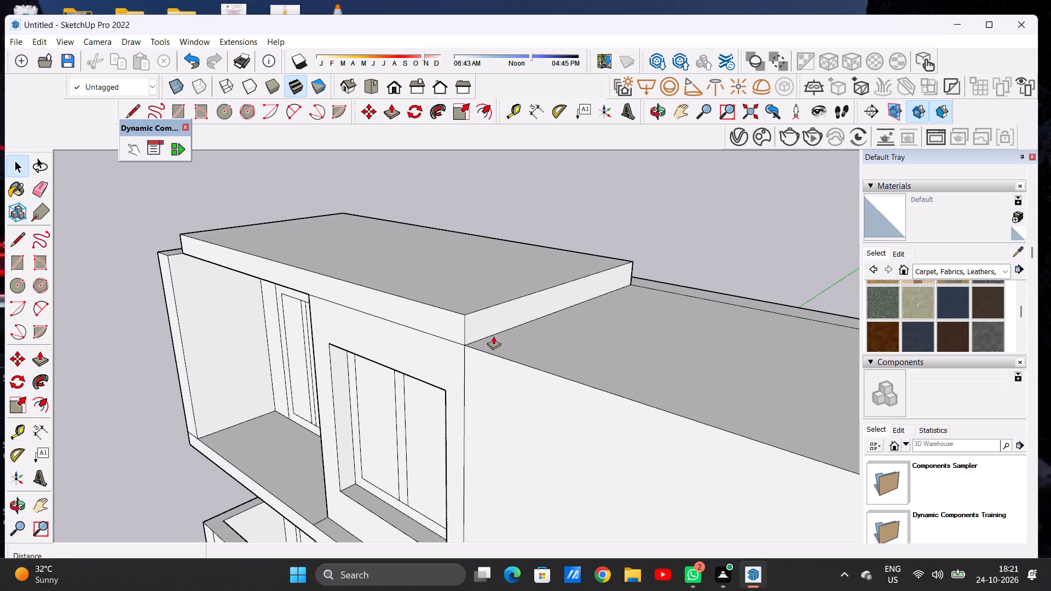
scroll(442, 328, "up", 3)
left_click(490, 321)
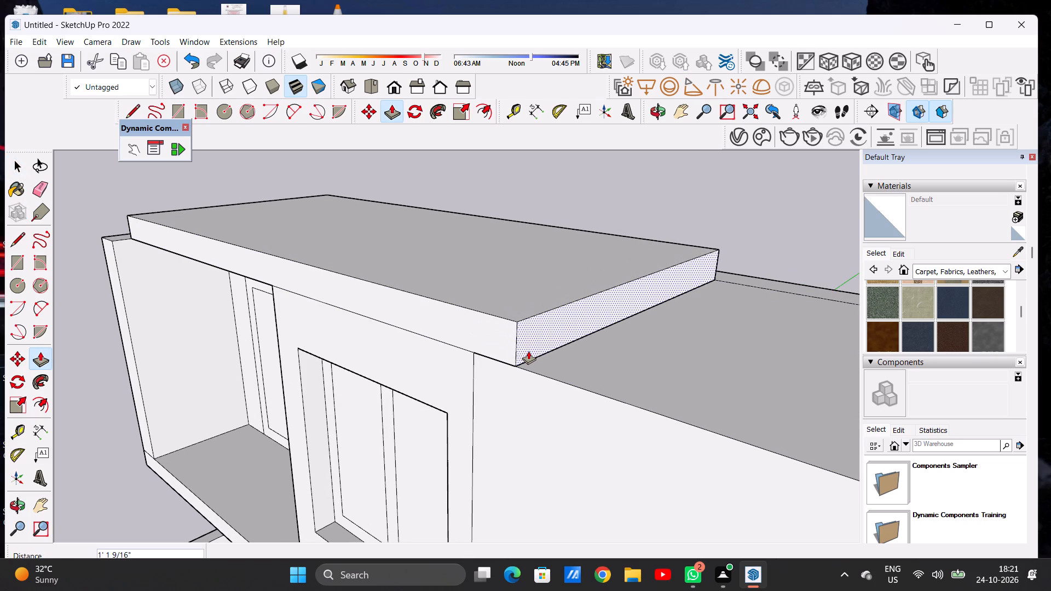
left_click(531, 352)
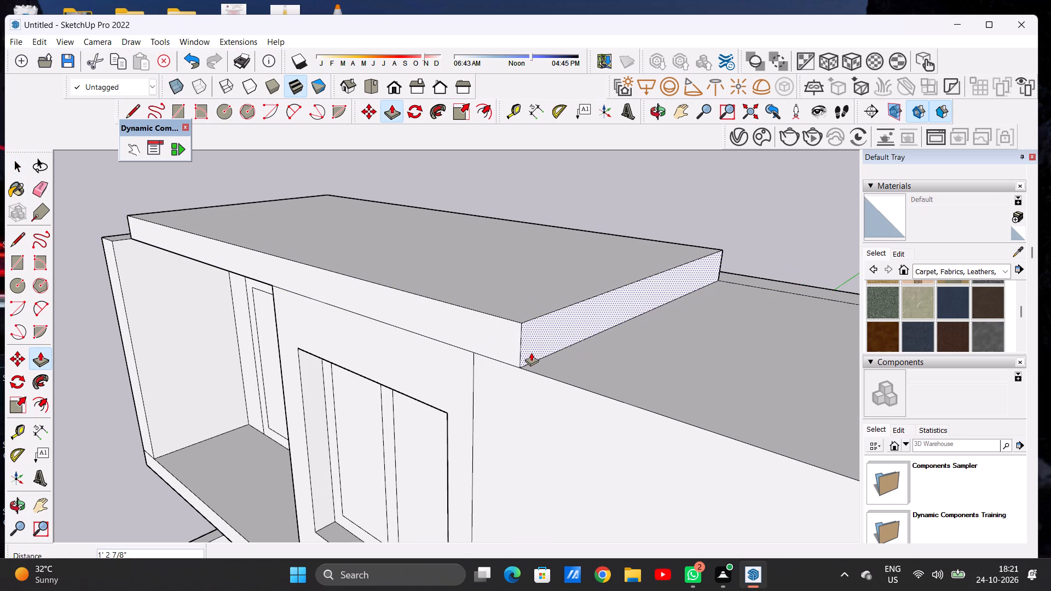
key("space")
Examine the extended roof slab, its edge along the side wall, and the overall front facade from several angles.
scroll(498, 323, "down", 1)
scroll(498, 323, "up", 2)
scroll(498, 323, "down", 11)
middle_click_drag(429, 294, 652, 287)
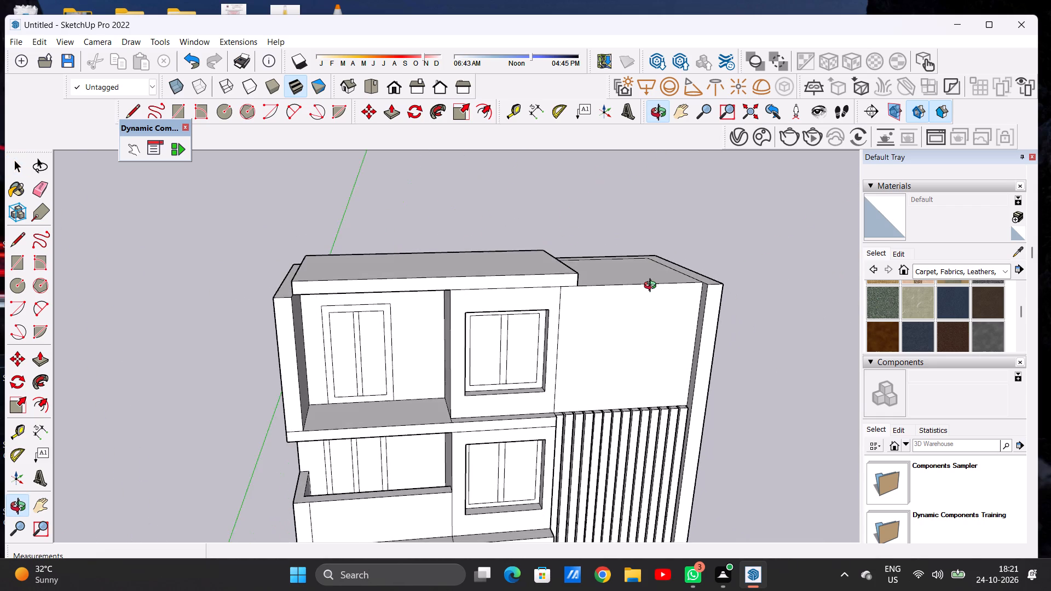
middle_click_drag(652, 287, 636, 258)
scroll(290, 266, "up", 7)
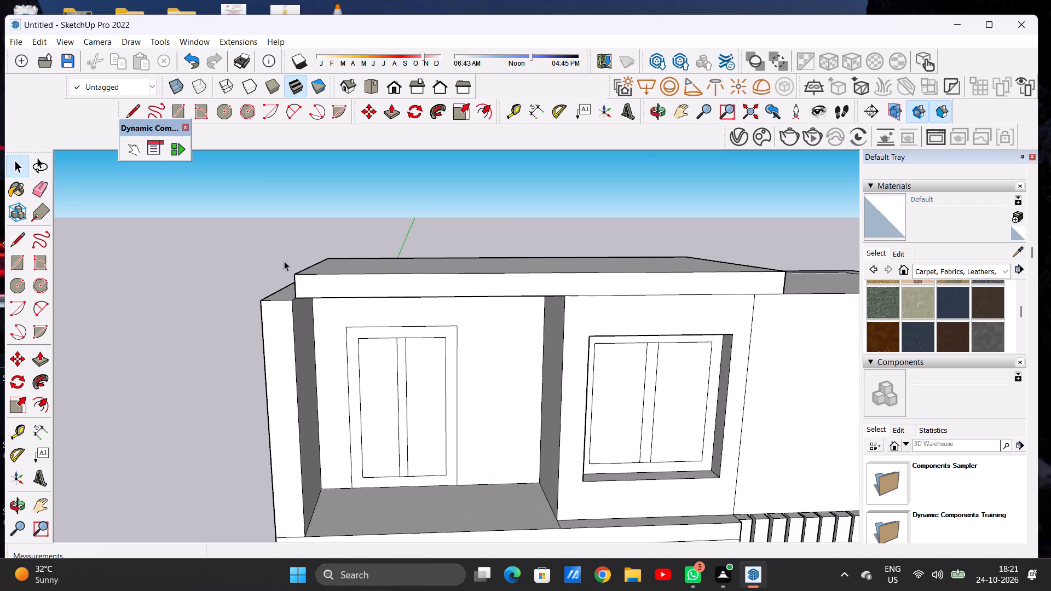
middle_click_drag(284, 262, 293, 353)
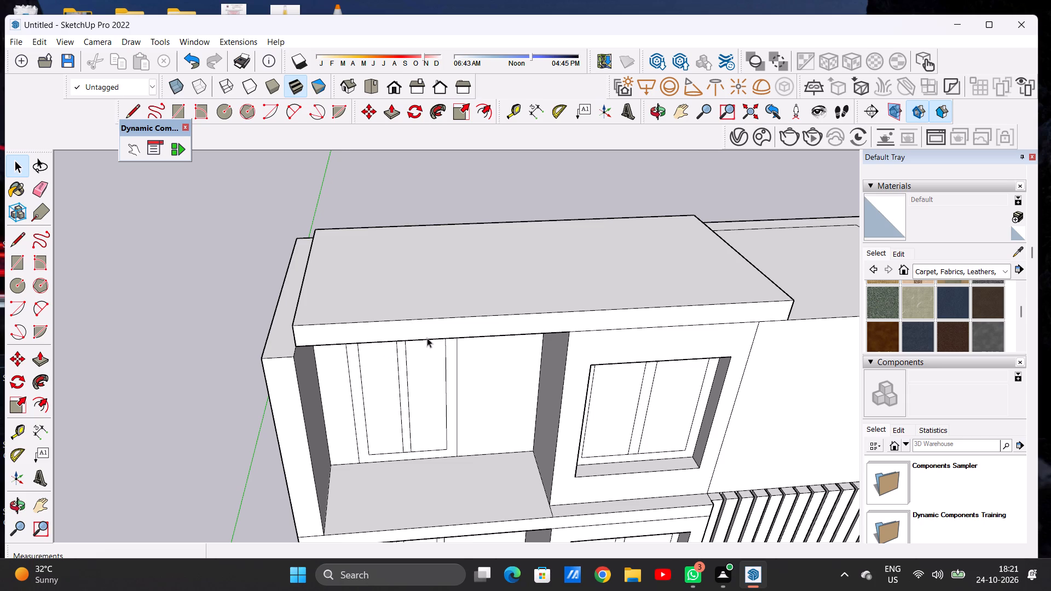
scroll(430, 338, "down", 6)
middle_click_drag(378, 338, 655, 258)
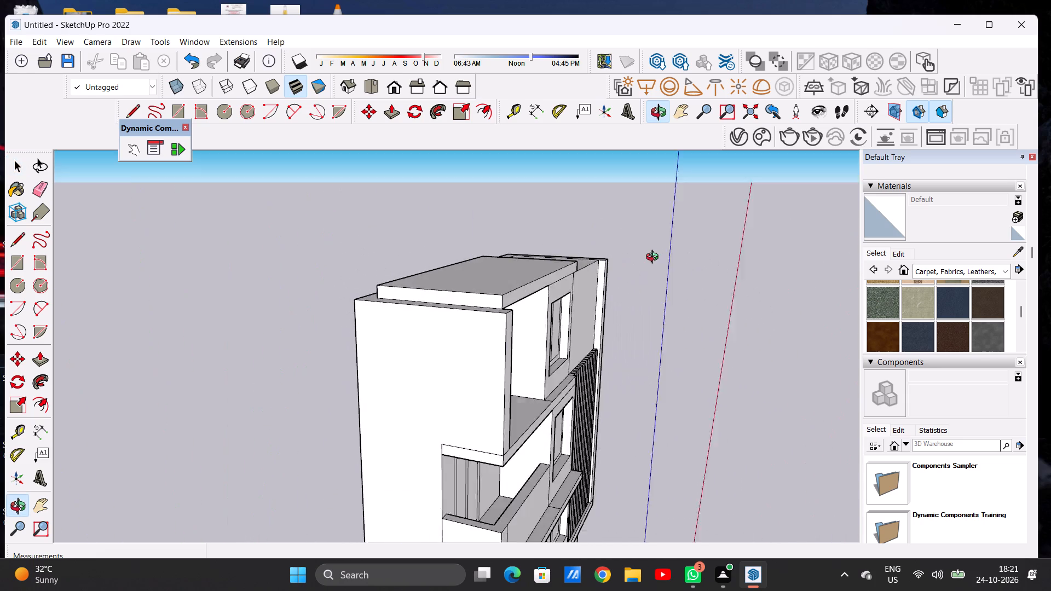
middle_click_drag(655, 258, 359, 329)
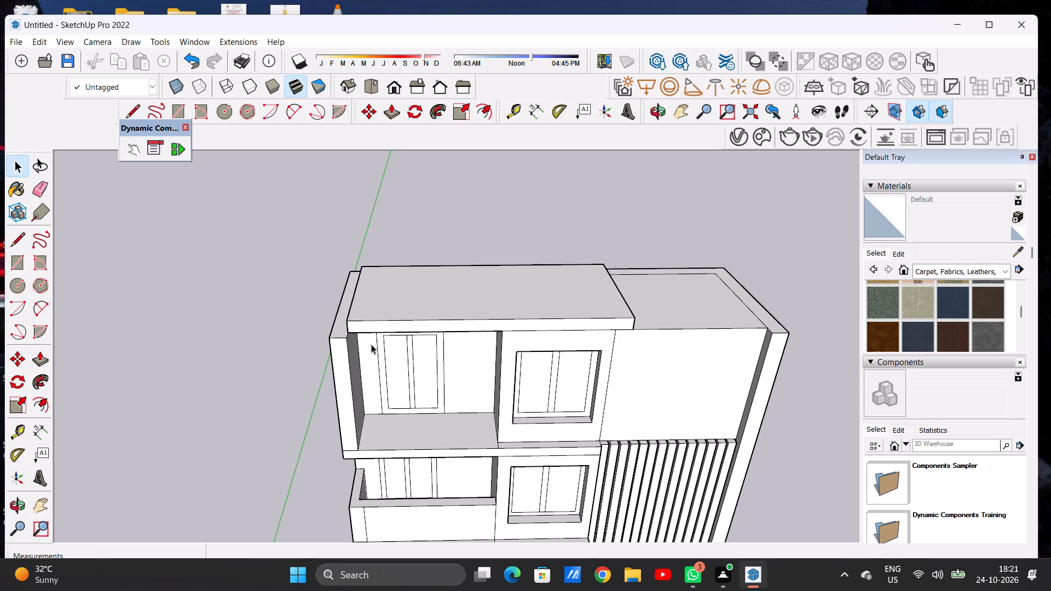
scroll(411, 260, "down", 11)
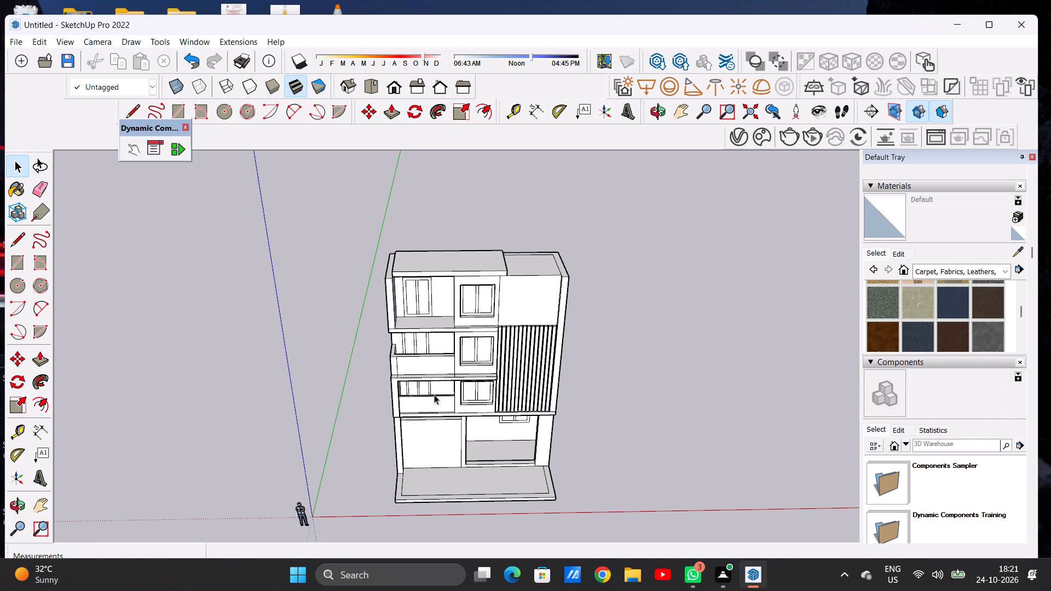
scroll(421, 311, "up", 2)
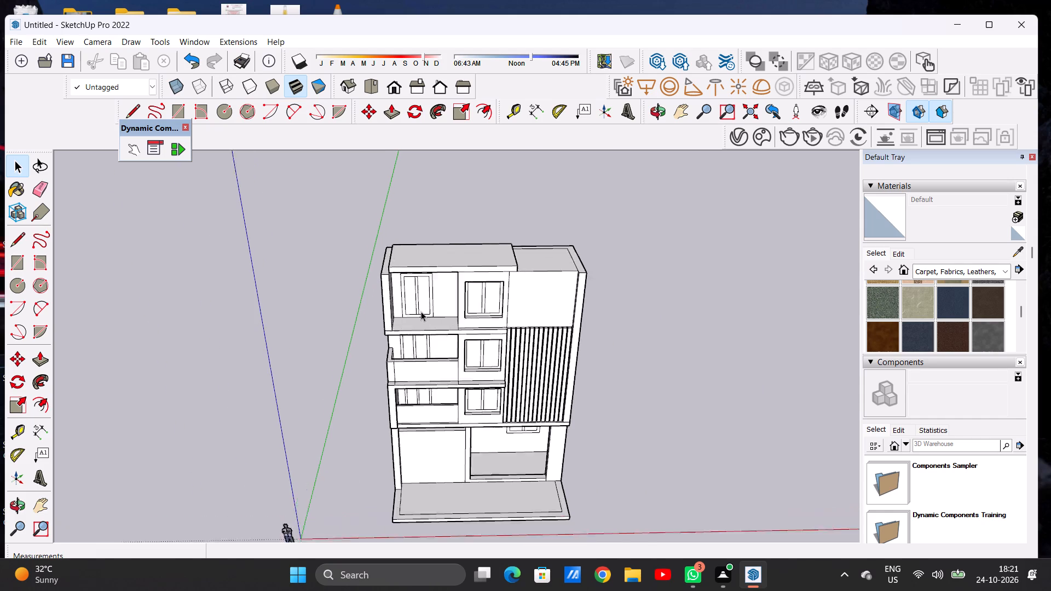
scroll(421, 311, "up", 5)
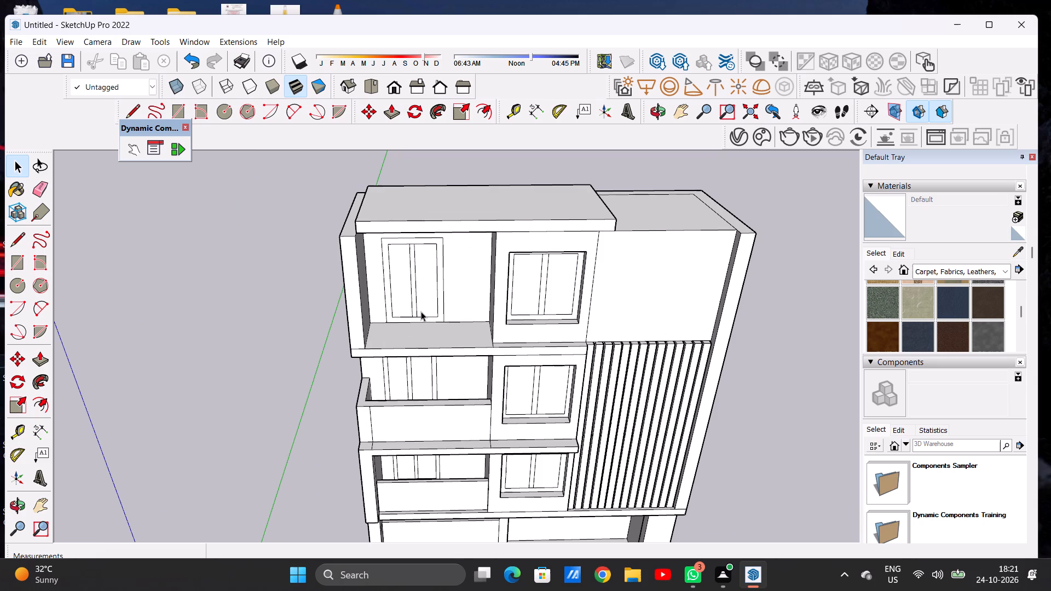
scroll(425, 315, "down", 9)
scroll(431, 267, "up", 6)
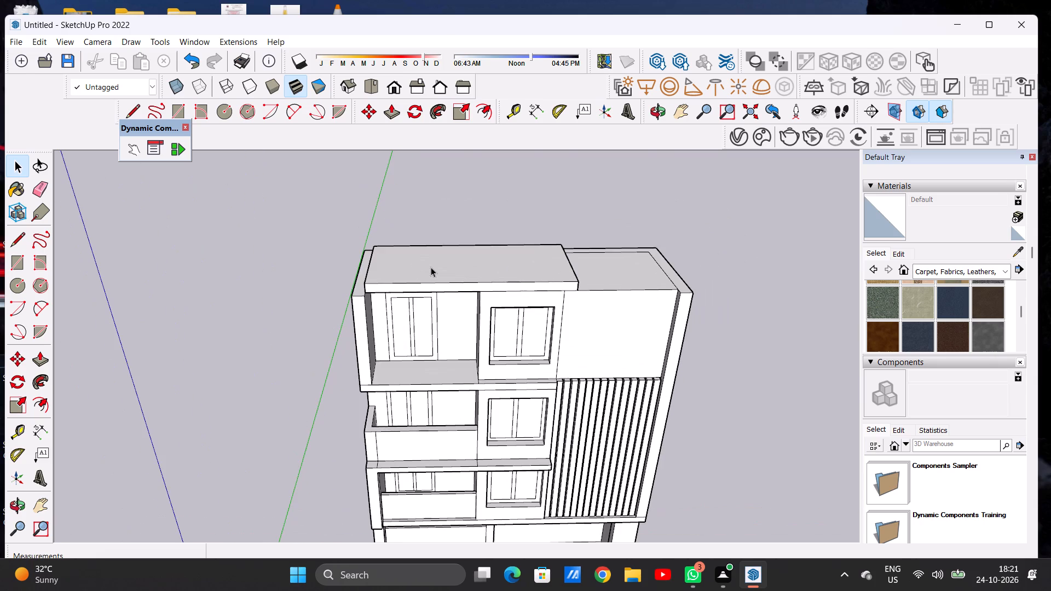
middle_click_drag(421, 275, 378, 294)
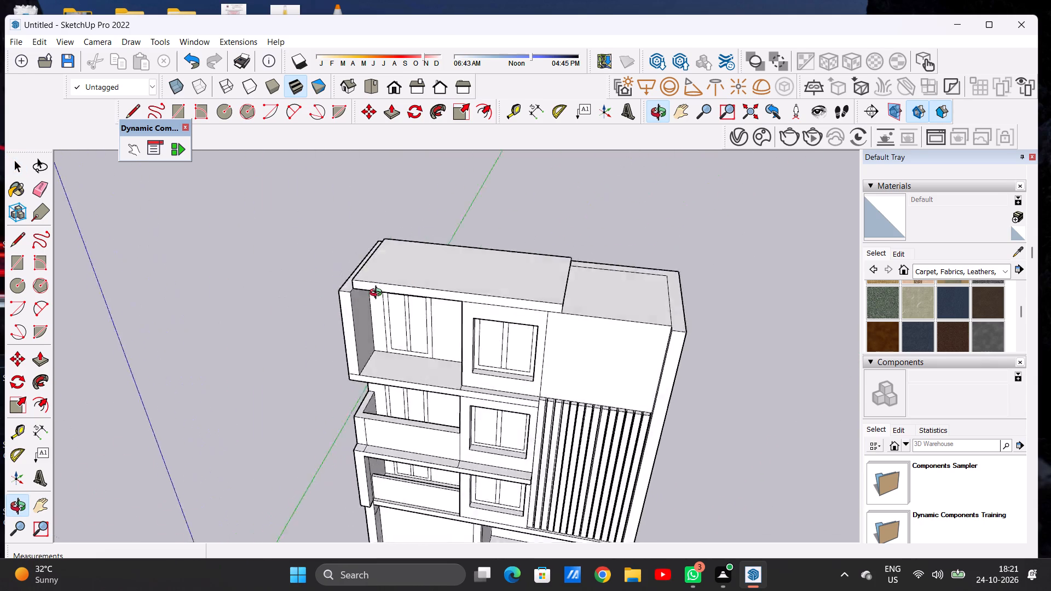
middle_click_drag(378, 294, 384, 327)
scroll(372, 256, "down", 5)
scroll(550, 267, "up", 8)
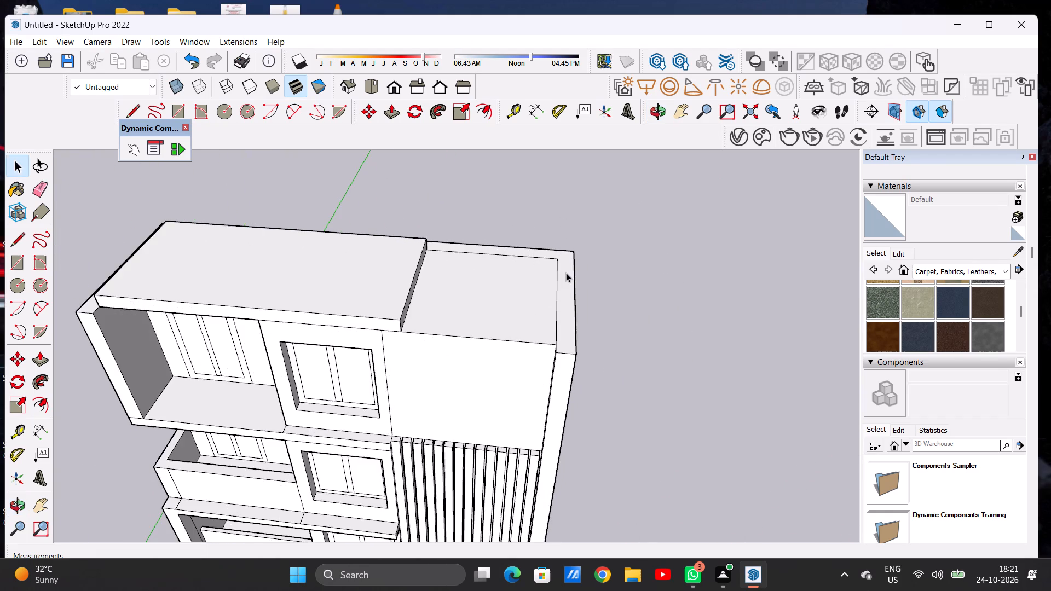
scroll(592, 278, "down", 4)
middle_click_drag(408, 281, 420, 259)
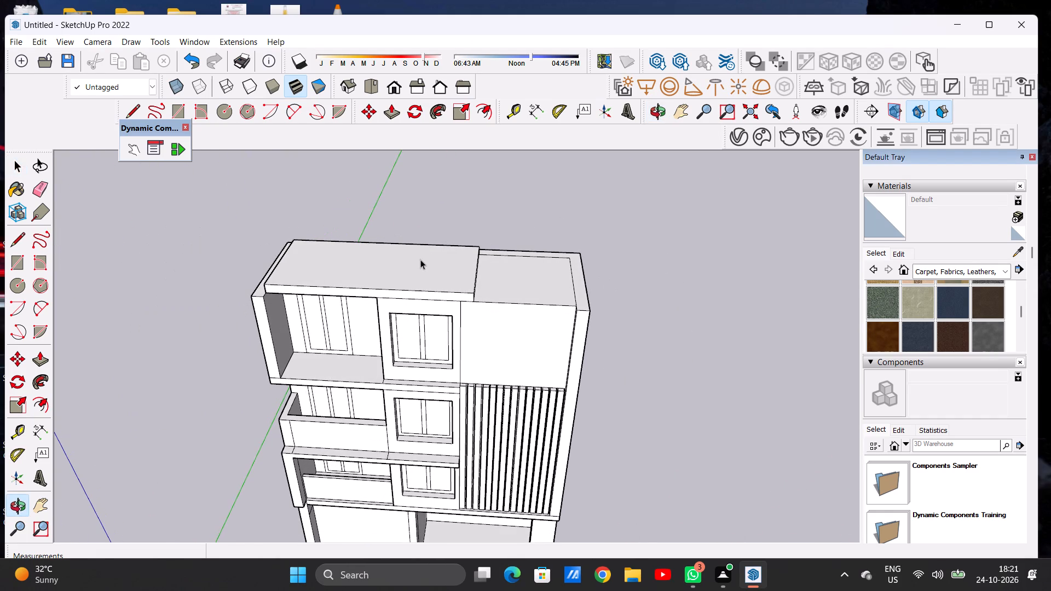
scroll(432, 303, "down", 6)
scroll(400, 301, "up", 8)
middle_click_drag(253, 292, 452, 251)
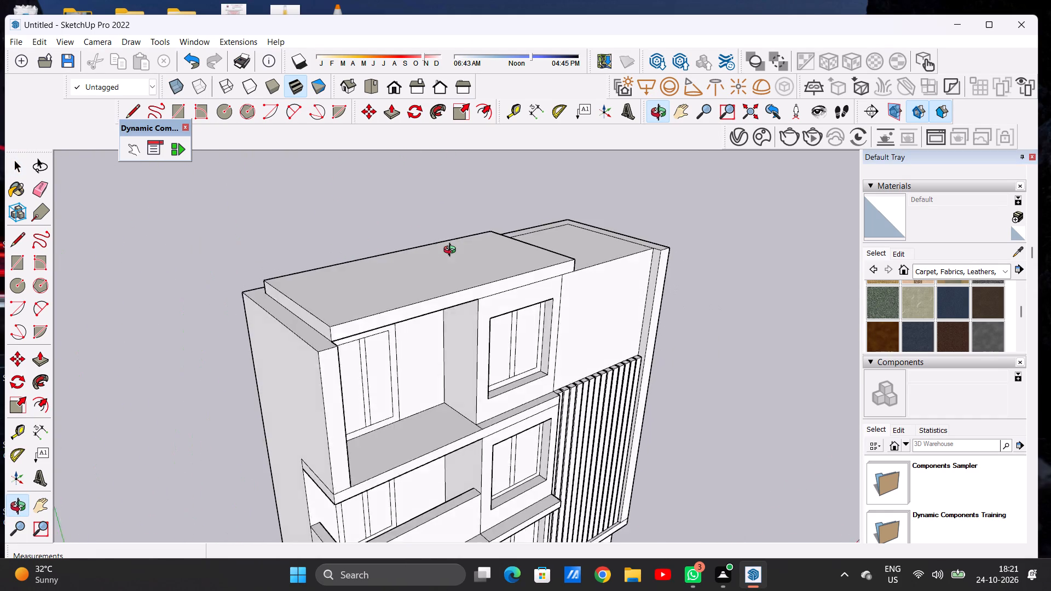
middle_click_drag(452, 251, 365, 278)
scroll(340, 235, "down", 6)
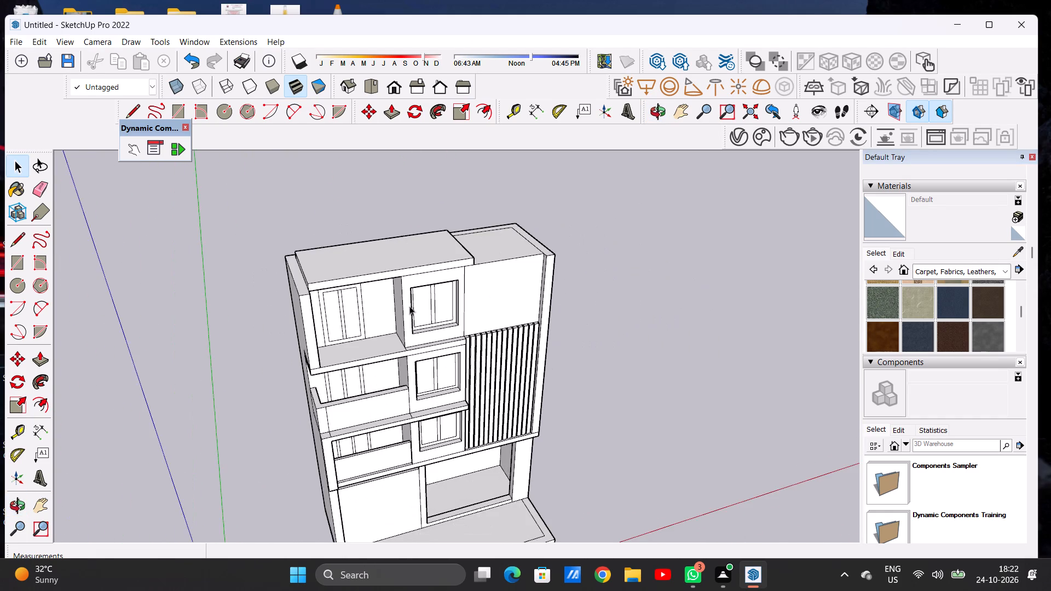
middle_click_drag(411, 306, 389, 271)
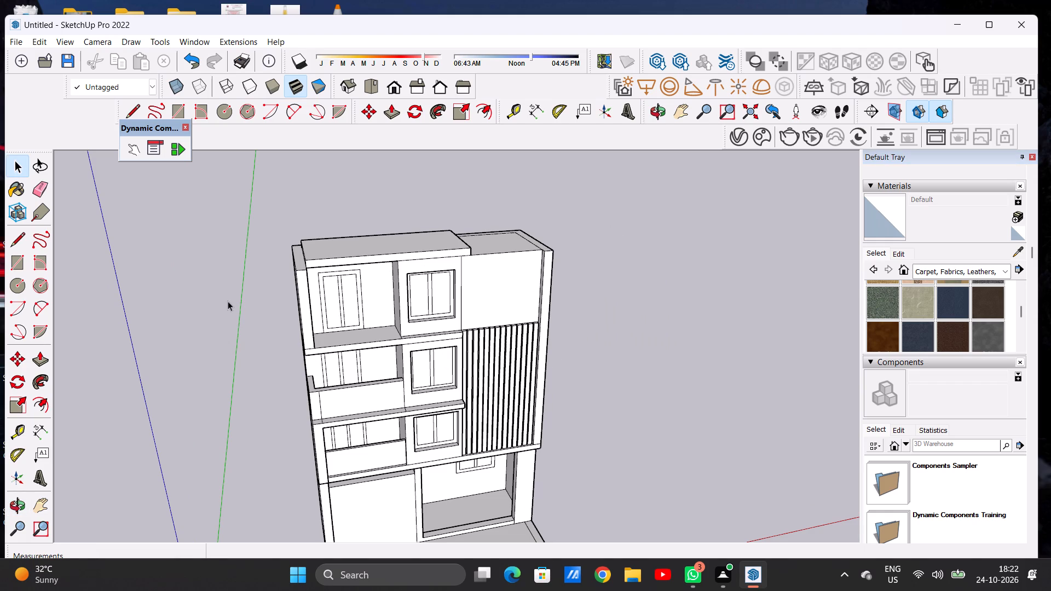
scroll(224, 301, "down", 2)
middle_click_drag(442, 319, 385, 244)
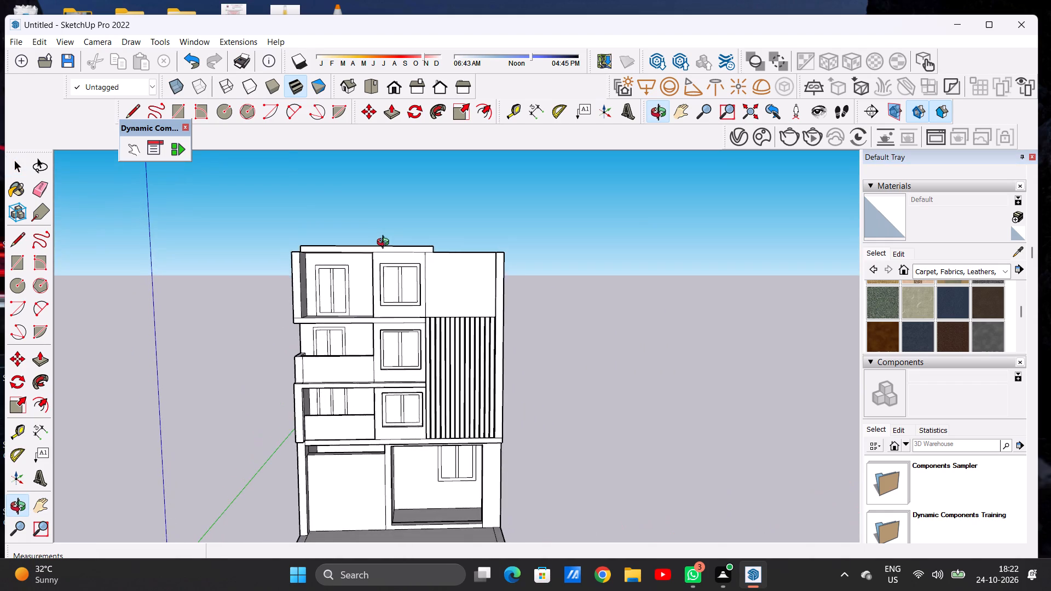
middle_click_drag(385, 244, 367, 263)
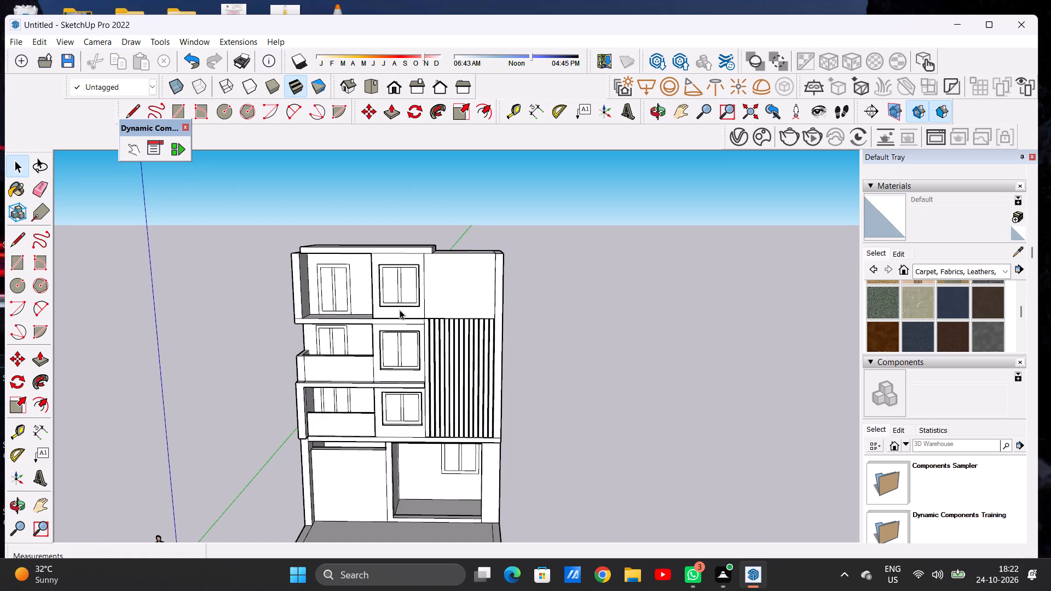
Push/pull the roof face above the louvered block up 10' to form a tower.
middle_click_drag(454, 284, 419, 373)
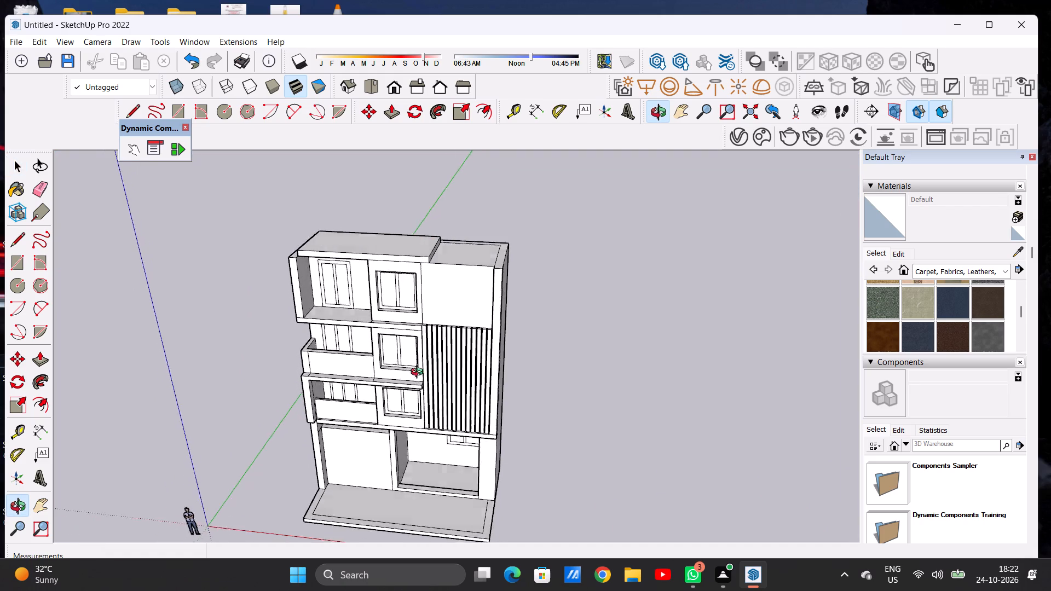
middle_click_drag(419, 373, 429, 396)
scroll(458, 262, "up", 2)
key("p")
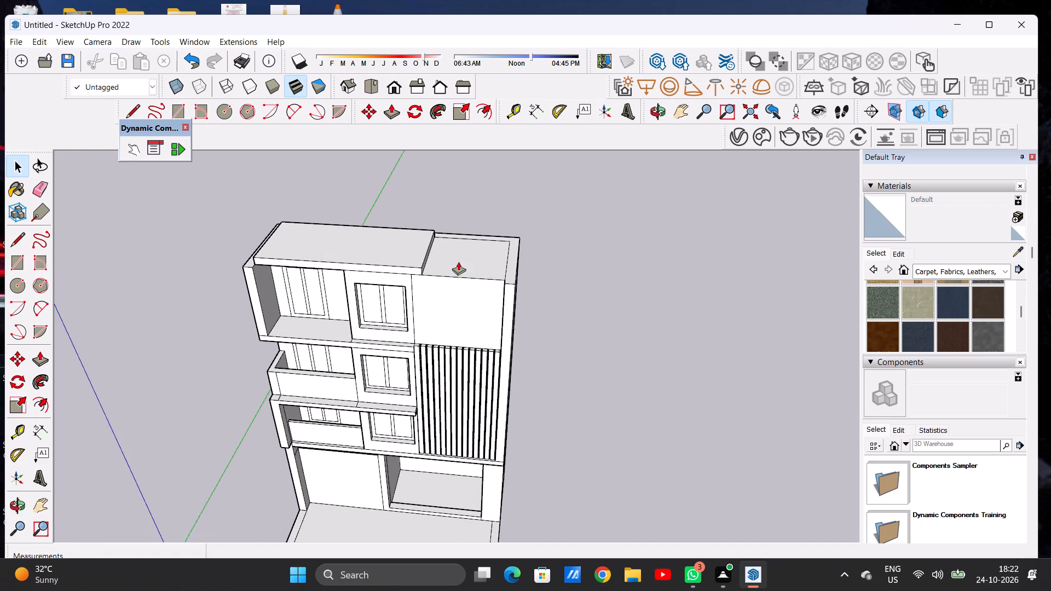
scroll(458, 262, "up", 3)
left_click(496, 262)
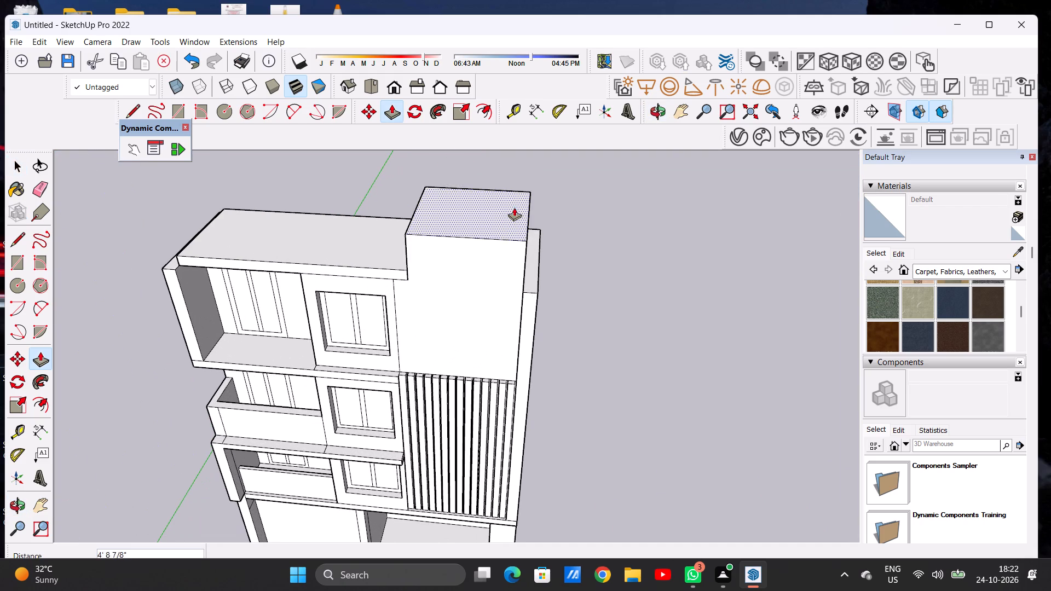
scroll(513, 227, "down", 8)
middle_click_drag(528, 178, 535, 154)
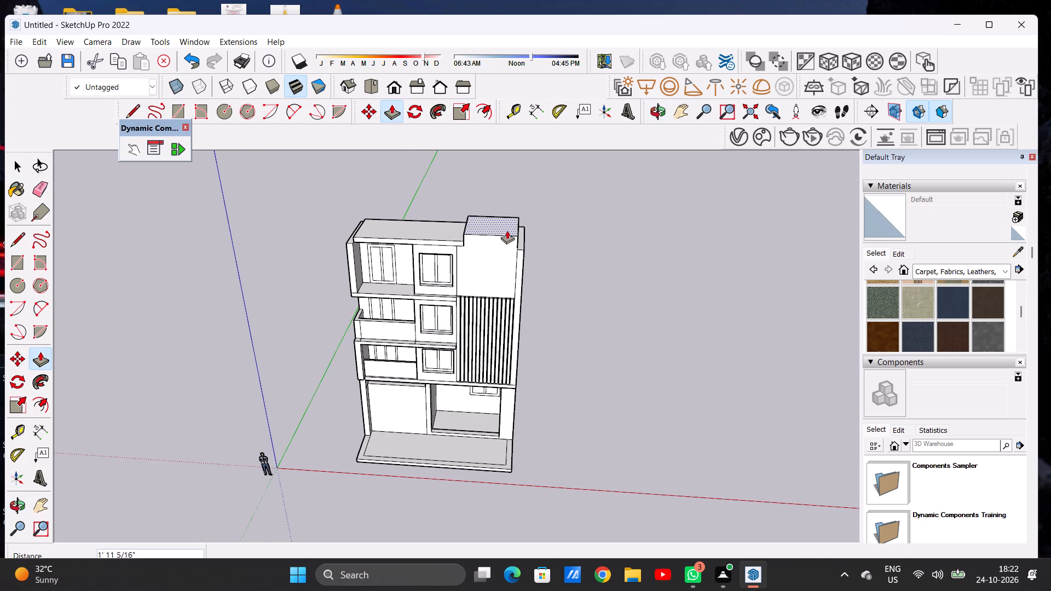
scroll(507, 230, "down", 4)
middle_click_drag(518, 219, 534, 164)
scroll(493, 193, "up", 1)
scroll(493, 194, "down", 1)
scroll(493, 197, "up", 5)
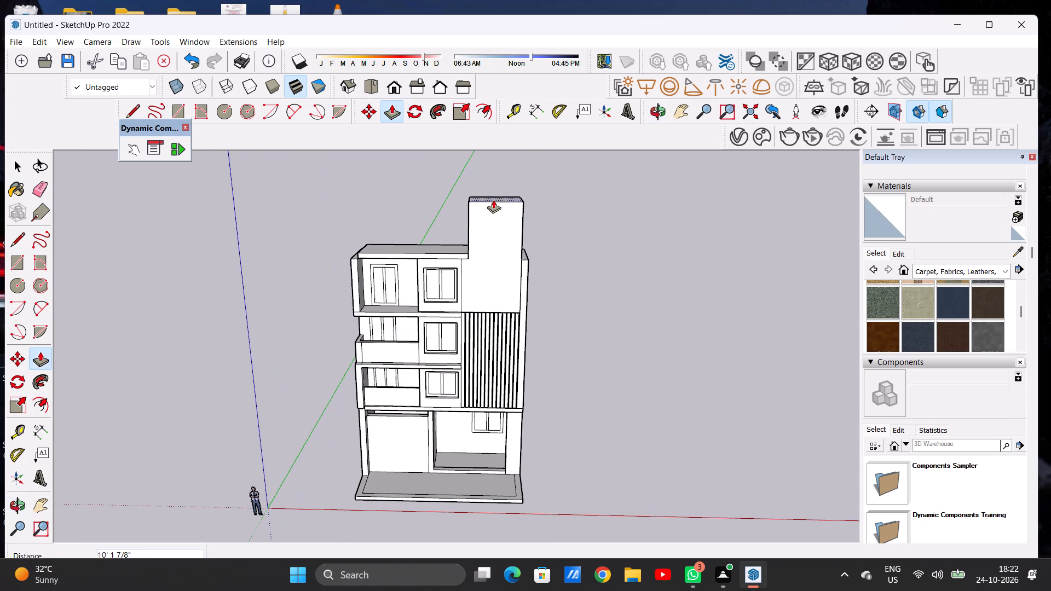
key("1")
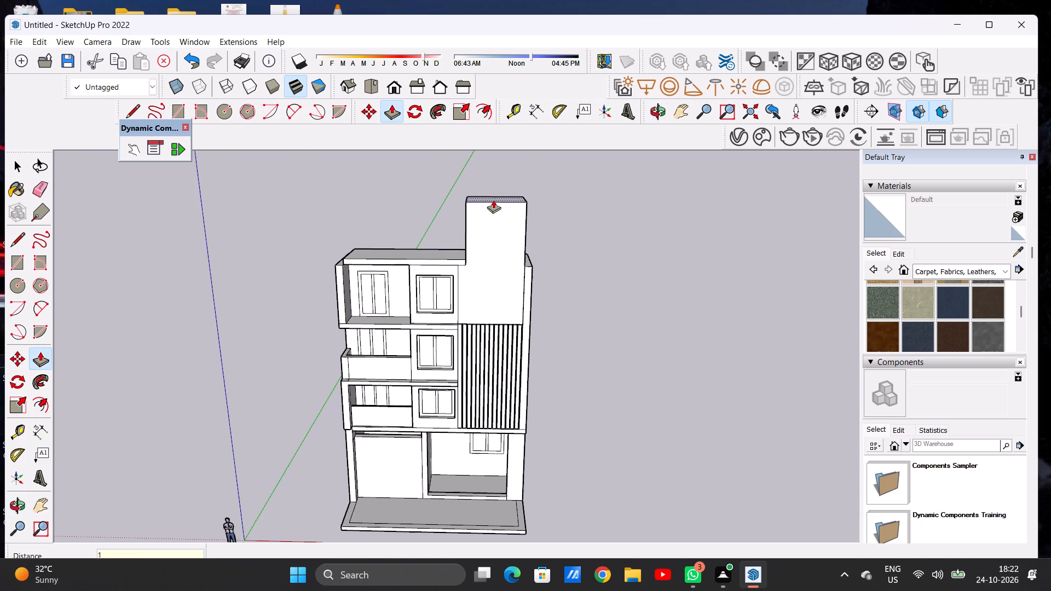
type("0'")
key("Return")
key("space")
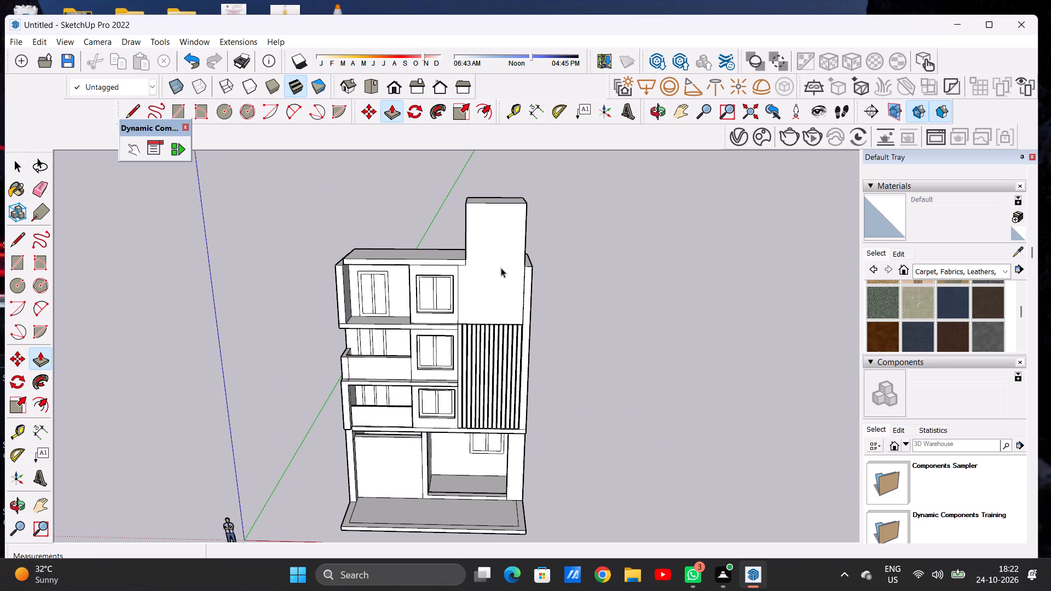
Examine the raised tower's proportions and where it meets the roof slab and facade.
scroll(501, 270, "down", 6)
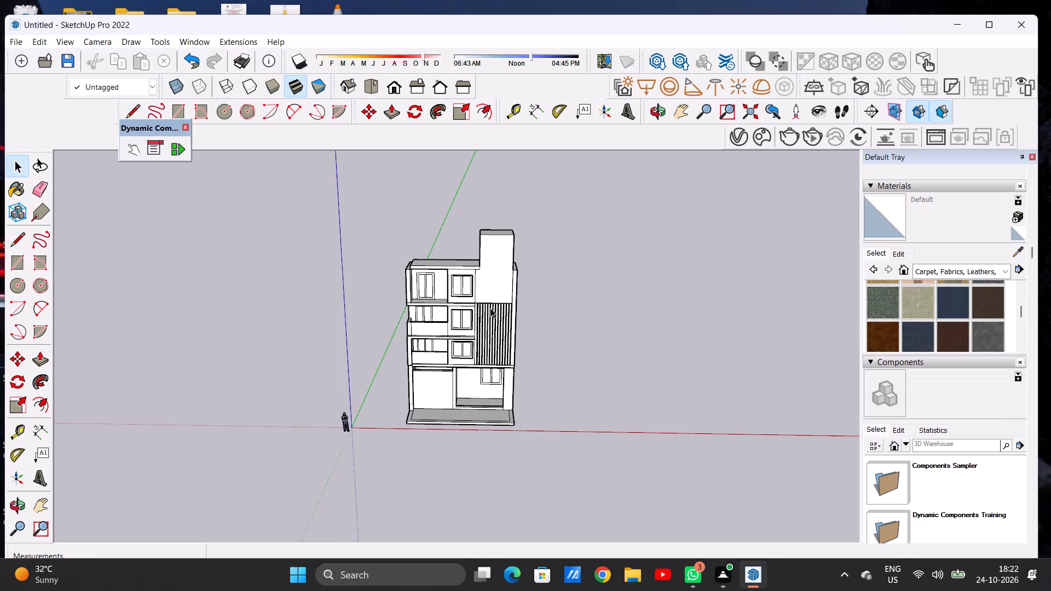
scroll(490, 308, "down", 4)
scroll(489, 272, "up", 9)
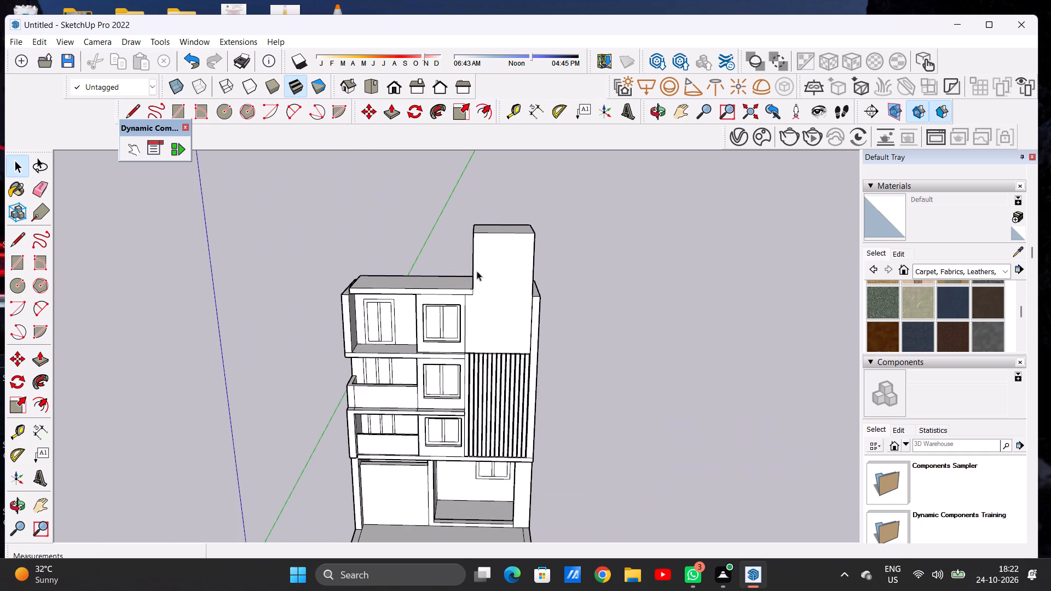
middle_click_drag(482, 312, 480, 292)
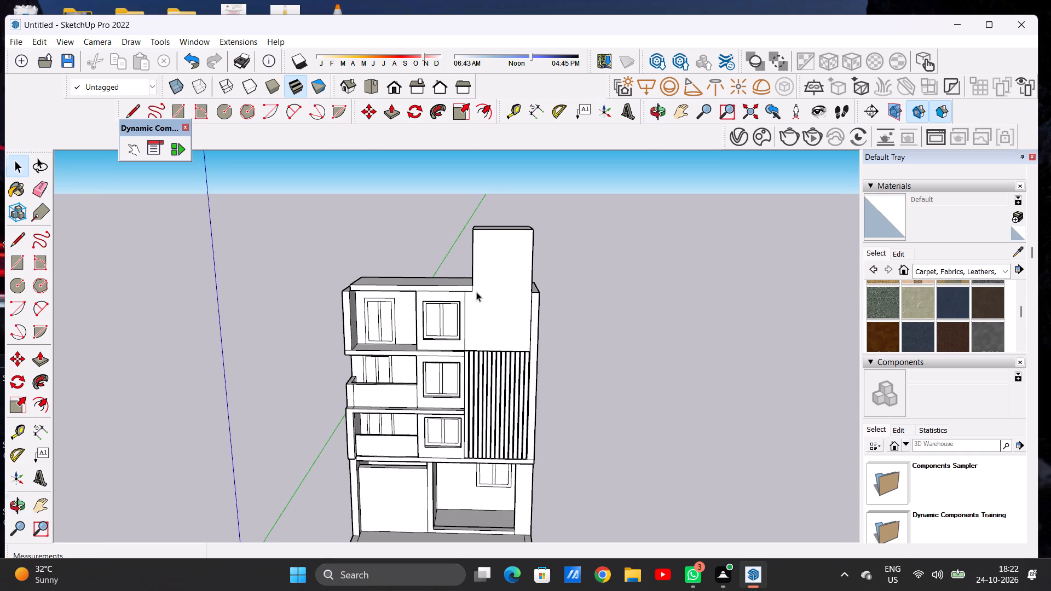
middle_click_drag(486, 274, 538, 361)
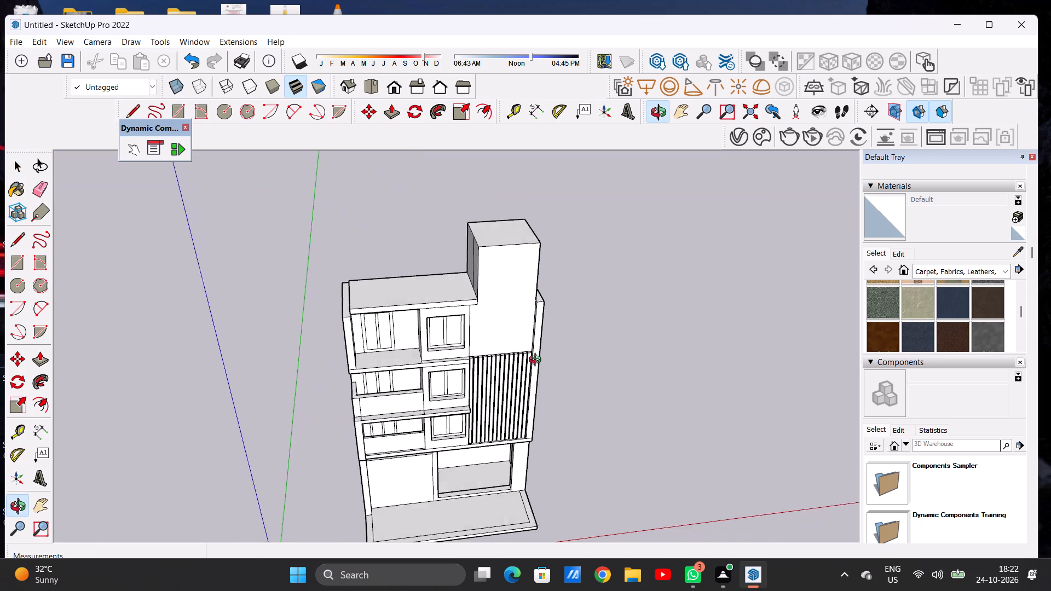
middle_click_drag(538, 361, 538, 367)
scroll(477, 304, "up", 4)
scroll(477, 304, "down", 1)
scroll(477, 304, "up", 2)
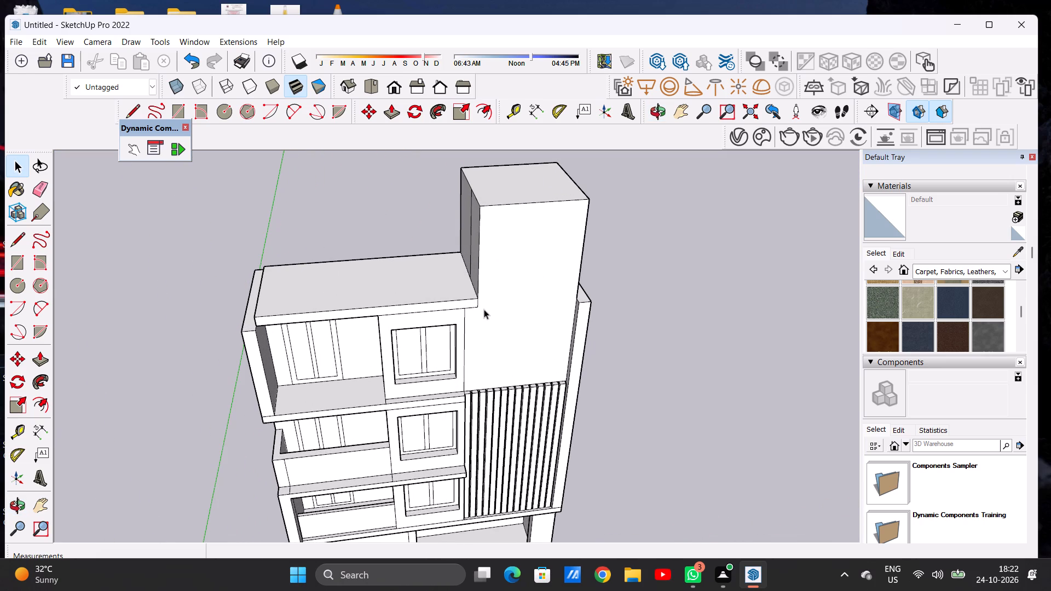
scroll(483, 300, "down", 3)
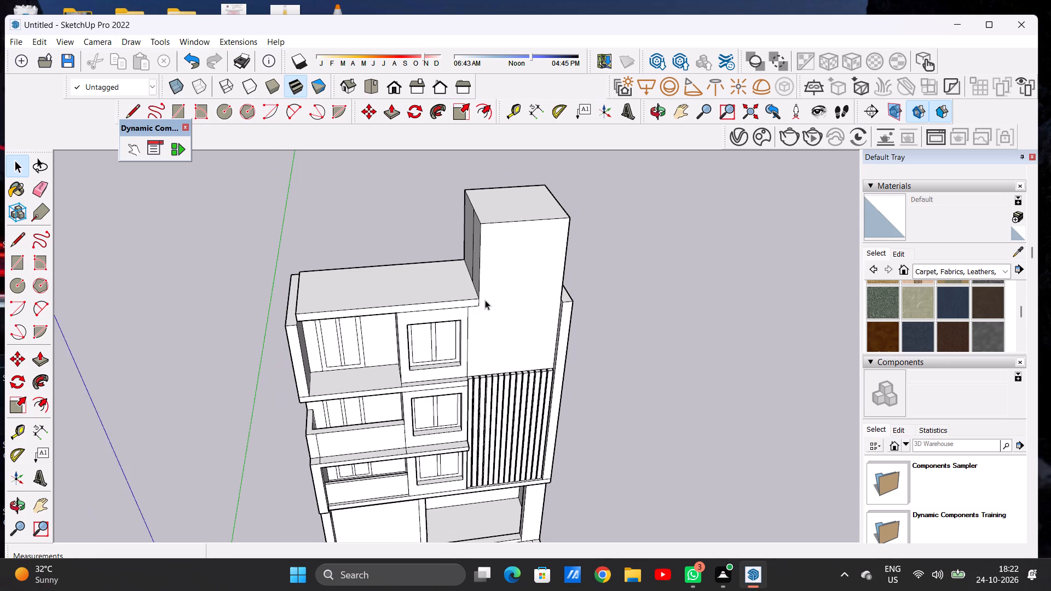
Push/pull the top face of the side and rear perimeter wall up 10', level with the tower's top.
middle_click_drag(409, 337, 558, 314)
scroll(396, 338, "up", 2)
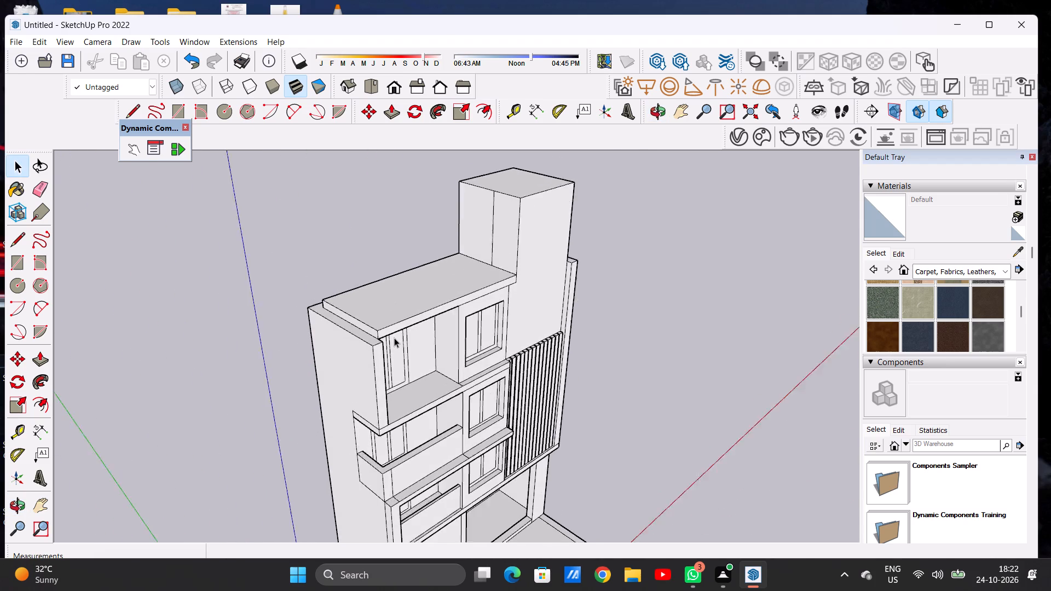
scroll(394, 338, "up", 4)
key("p")
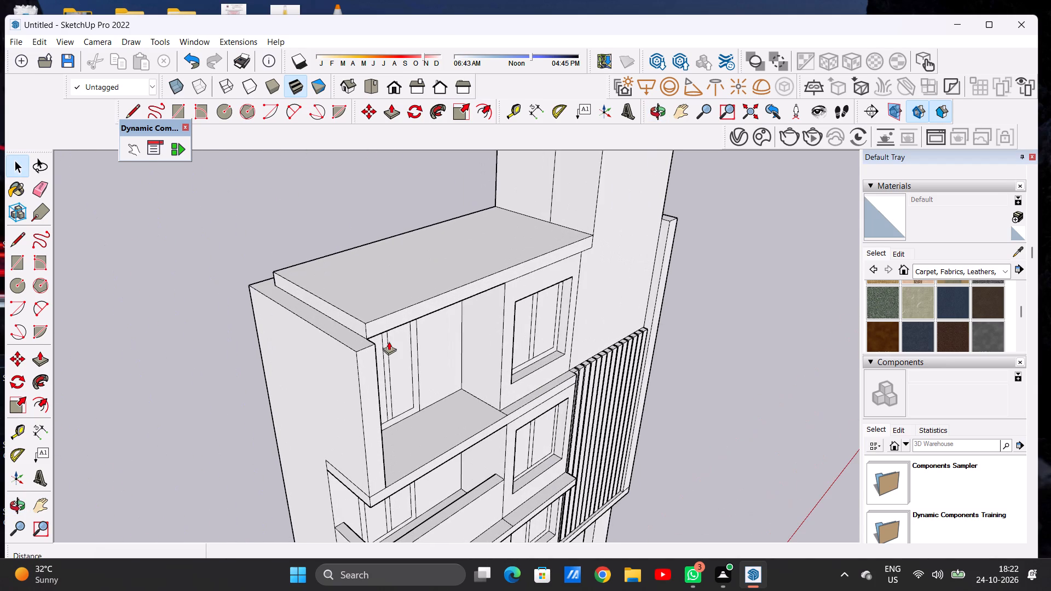
left_click(355, 335)
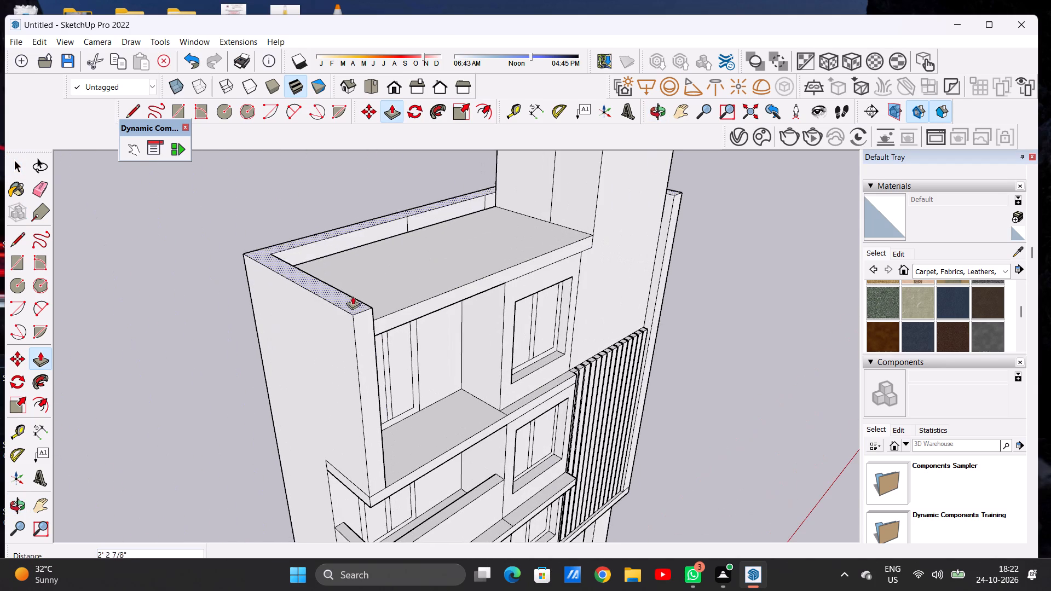
scroll(337, 252, "down", 6)
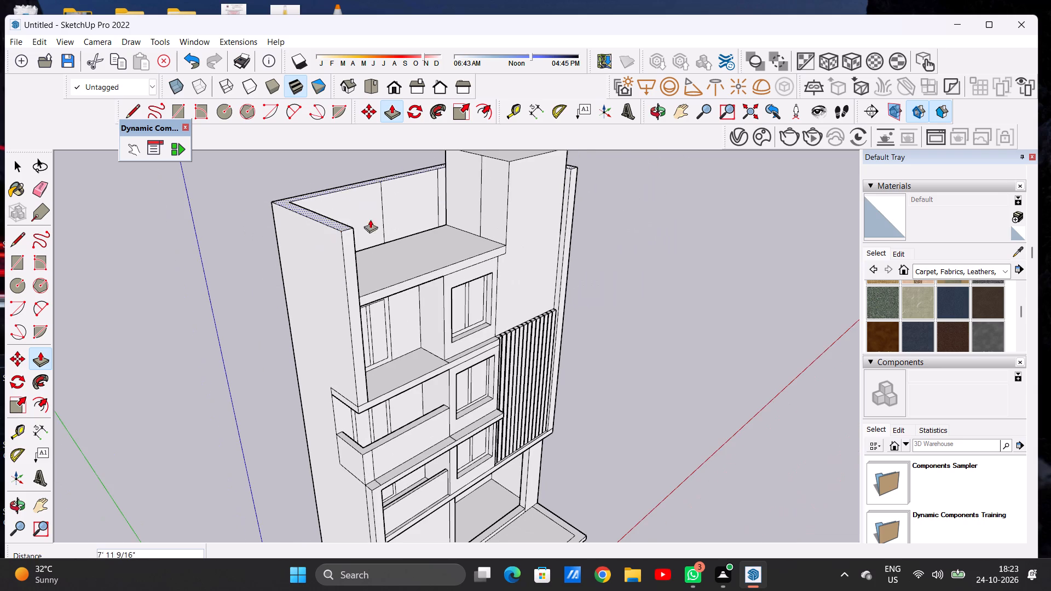
left_click(506, 161)
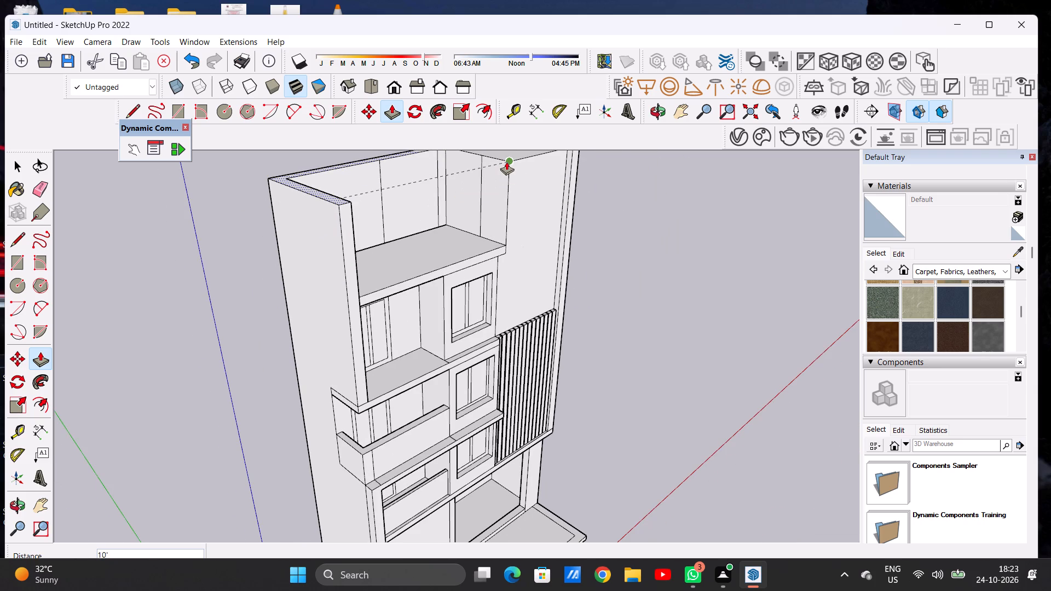
key("space")
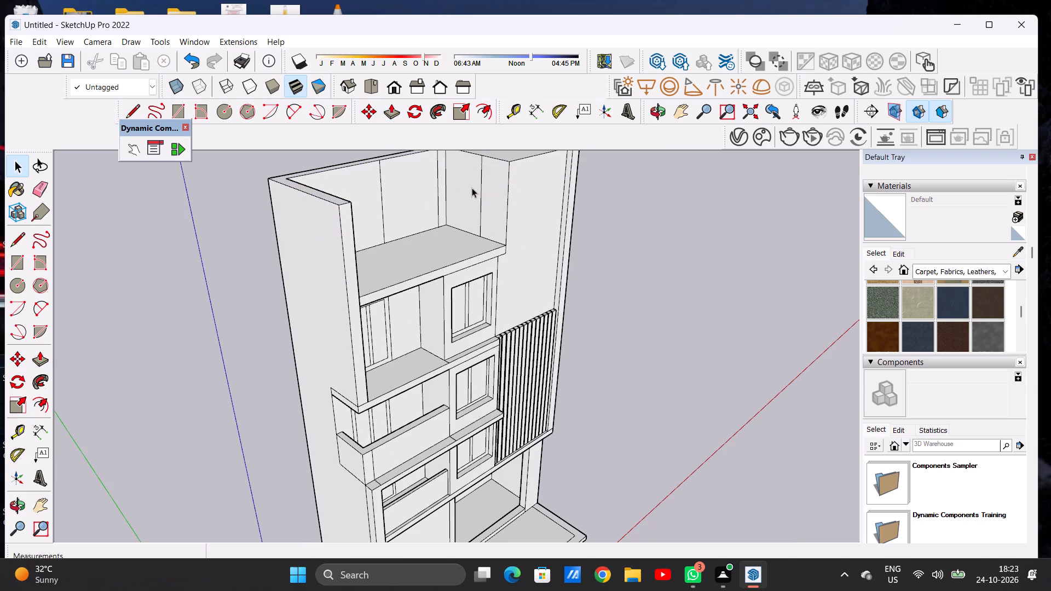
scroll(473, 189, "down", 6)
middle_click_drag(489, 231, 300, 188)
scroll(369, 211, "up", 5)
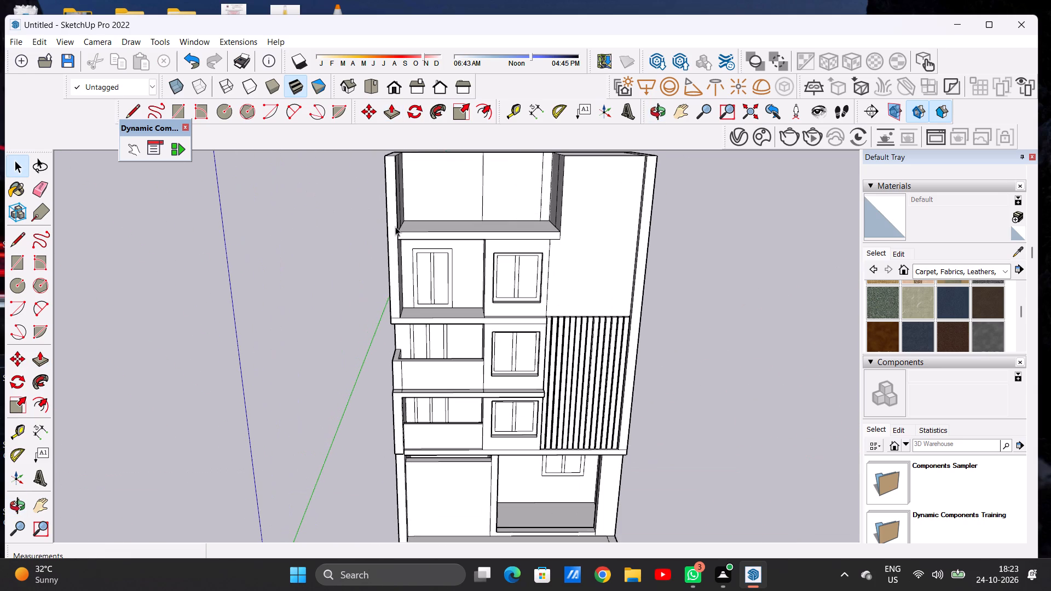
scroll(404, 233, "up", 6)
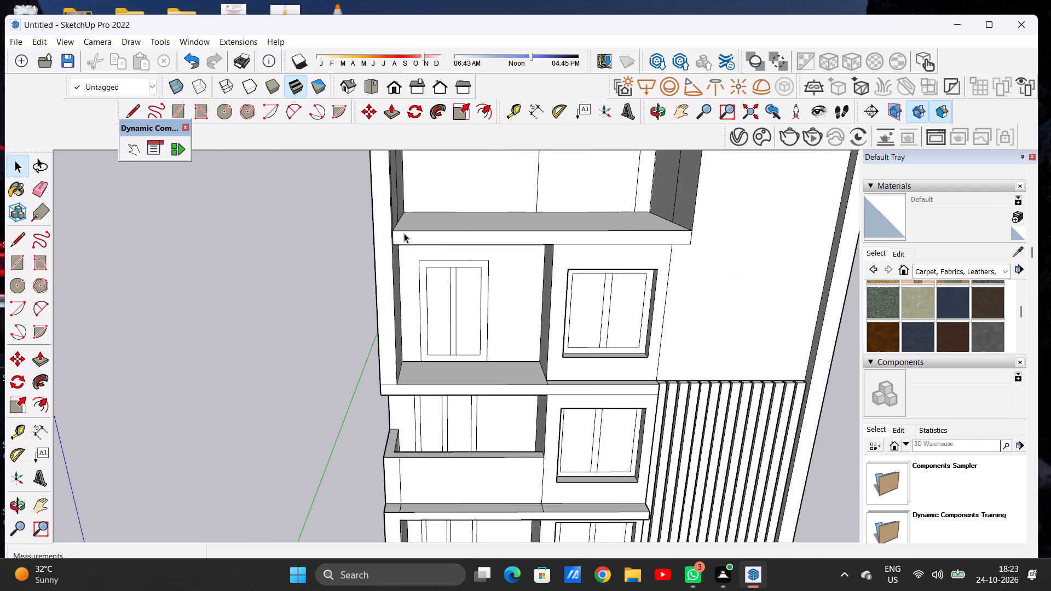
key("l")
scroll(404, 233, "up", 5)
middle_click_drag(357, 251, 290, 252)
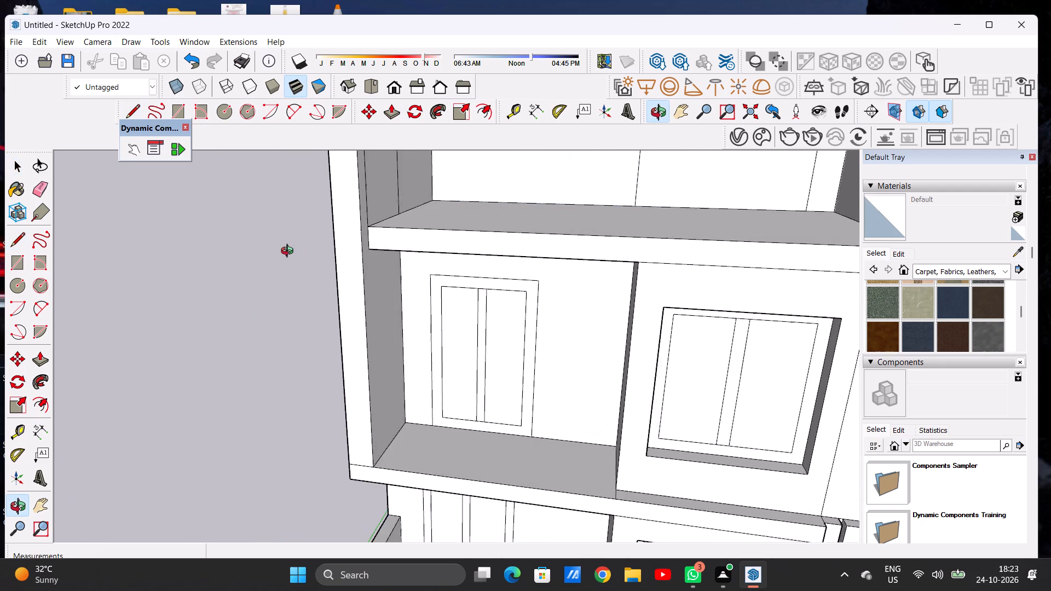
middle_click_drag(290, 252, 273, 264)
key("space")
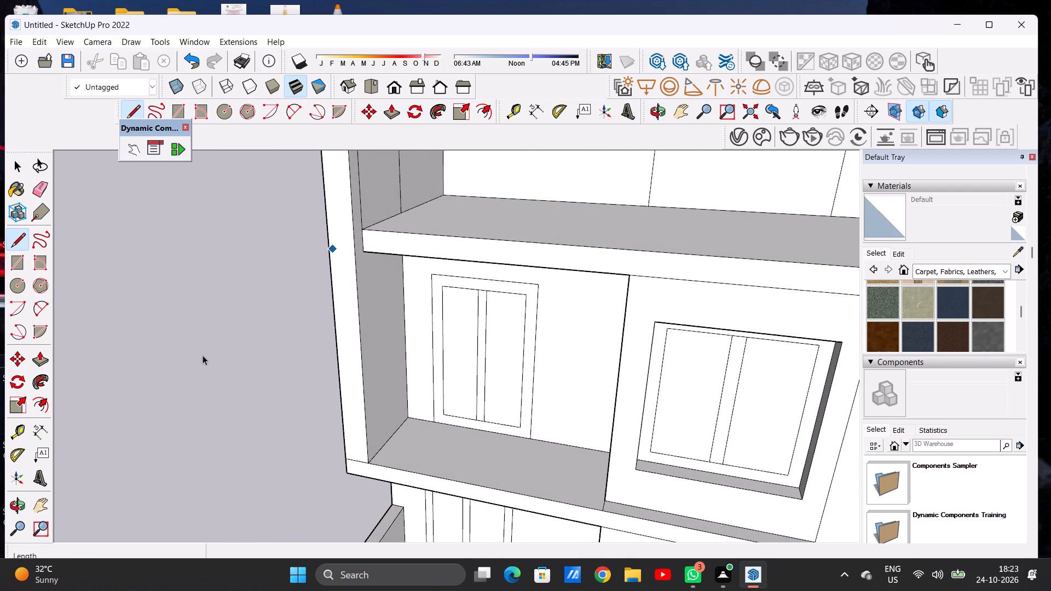
Push/pull the top roof slab's front face outward 8 7/8" to the side wall's front edge.
scroll(318, 325, "down", 6)
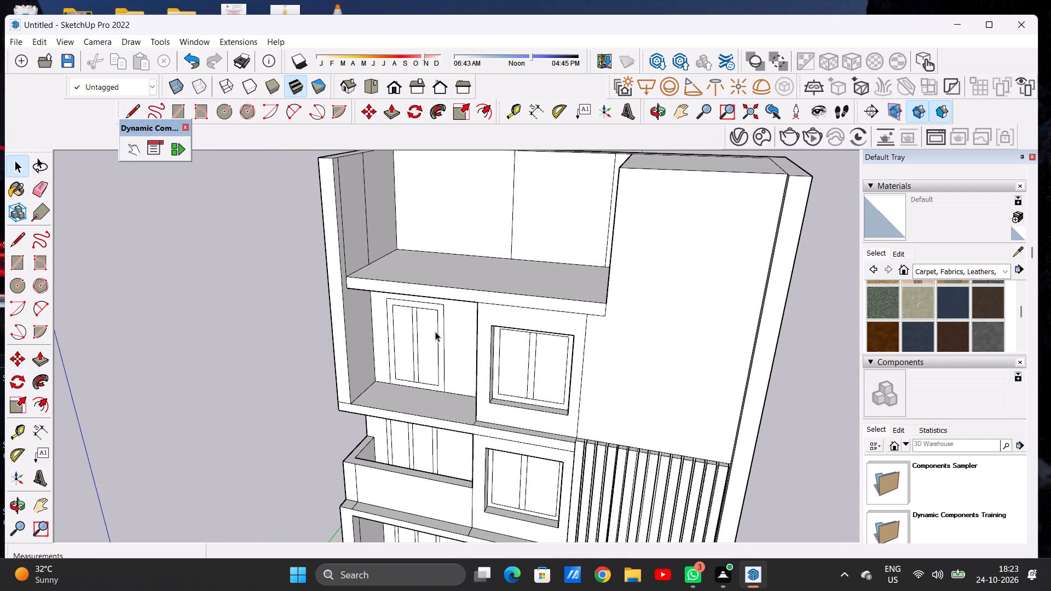
middle_click_drag(566, 311, 508, 311)
scroll(359, 280, "up", 5)
key("p")
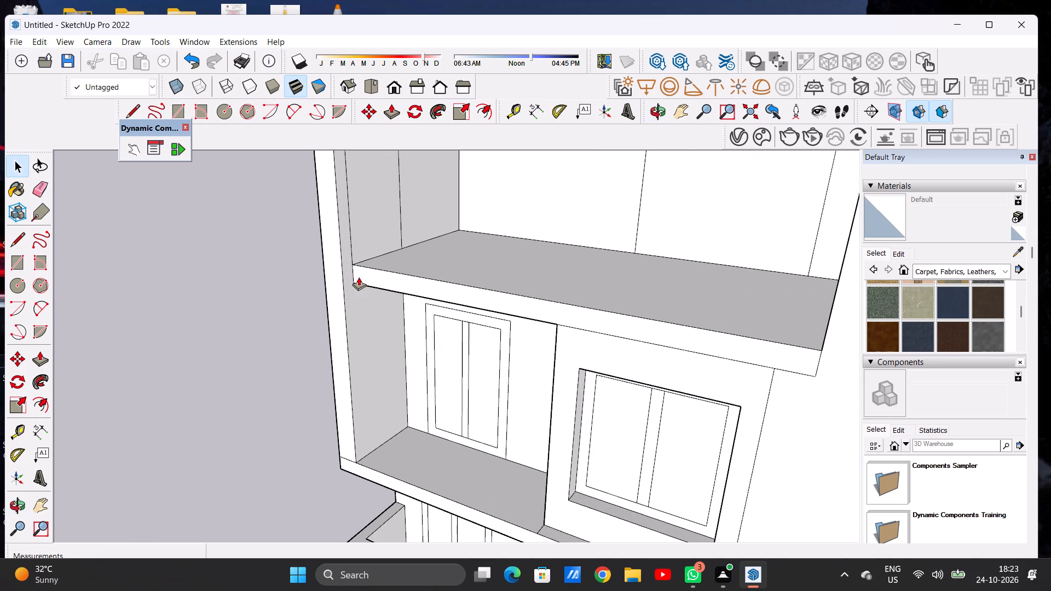
scroll(359, 277, "up", 3)
scroll(359, 277, "down", 1)
scroll(359, 277, "up", 2)
left_click(363, 270)
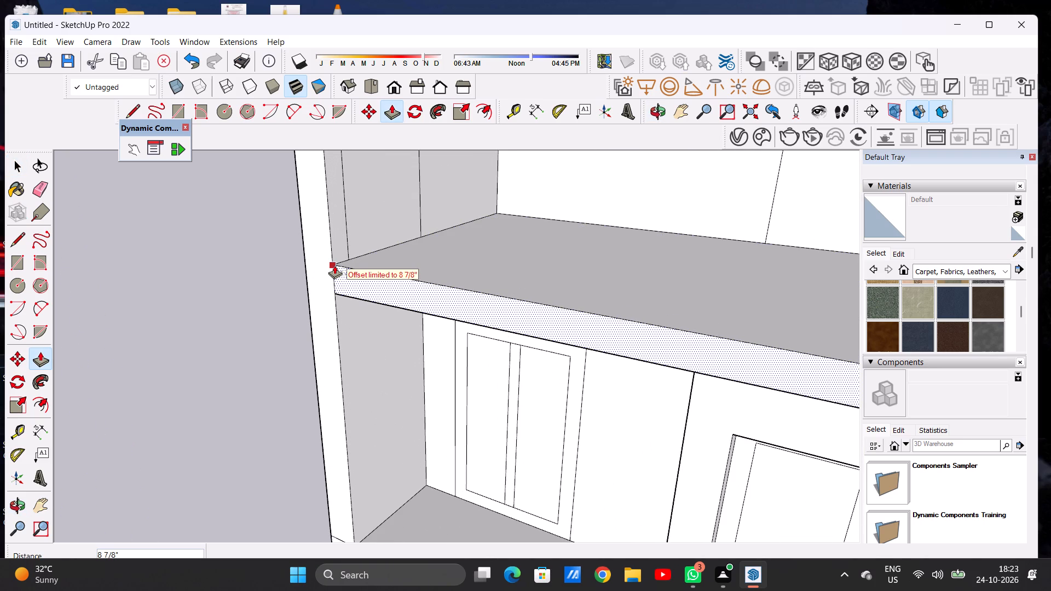
left_click(334, 265)
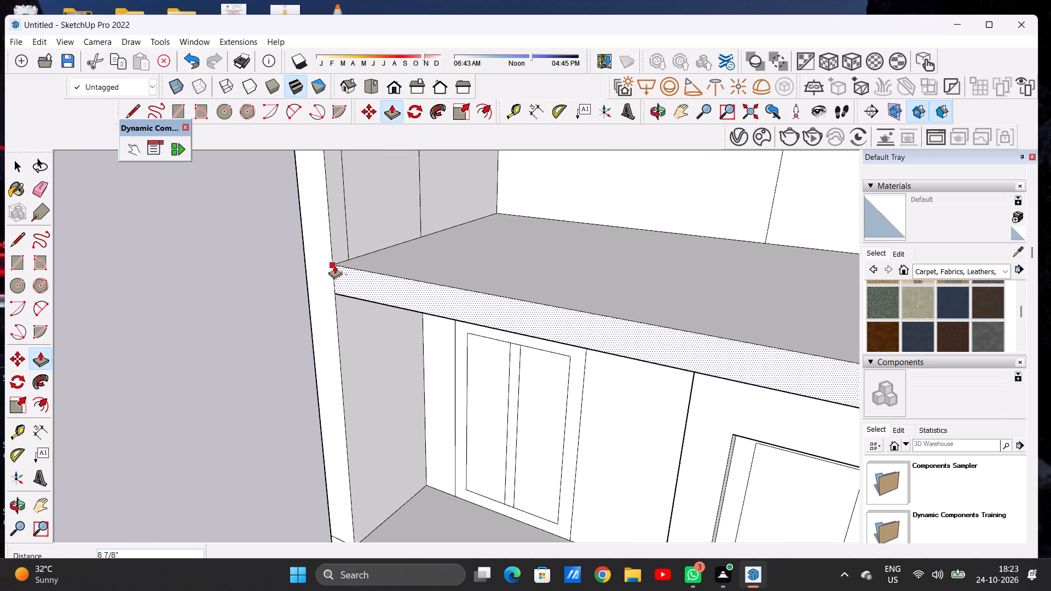
key("space")
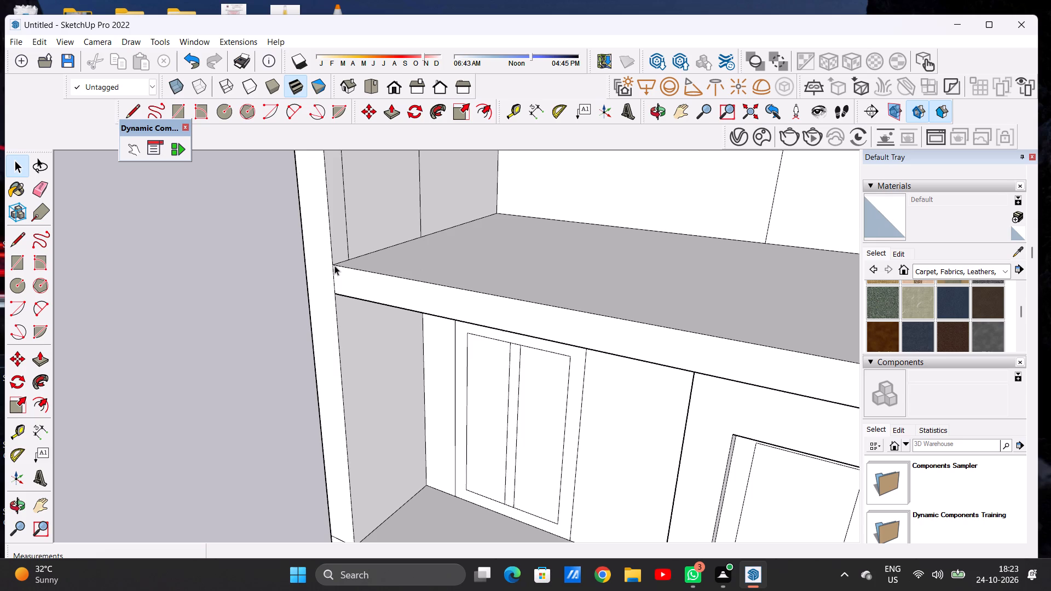
Examine the roof slab, the raised perimeter walls around it and the tower from the front and from above.
scroll(350, 279, "down", 10)
scroll(465, 262, "down", 3)
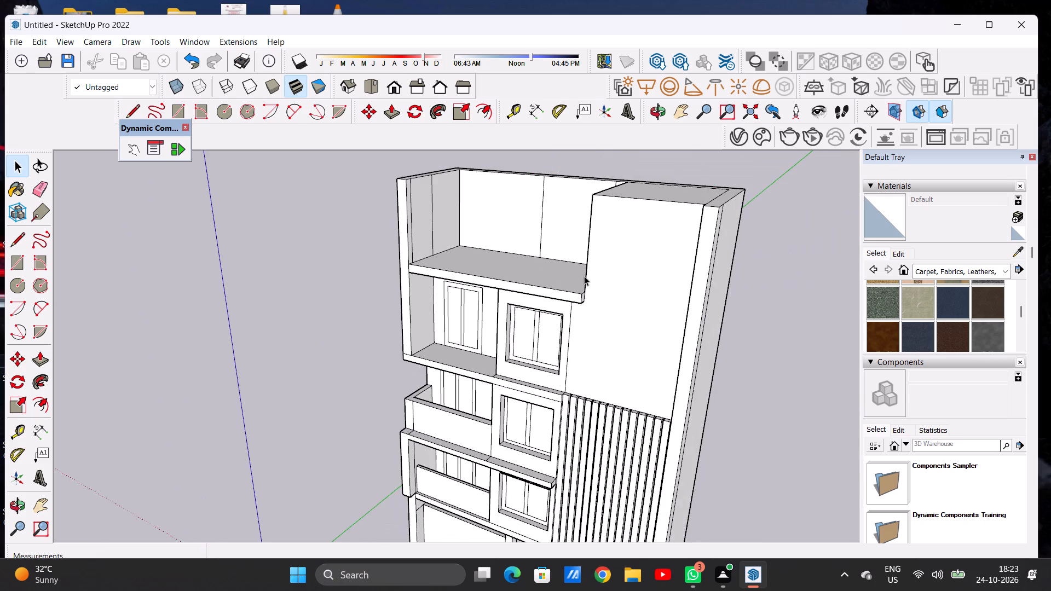
middle_click_drag(569, 277, 648, 284)
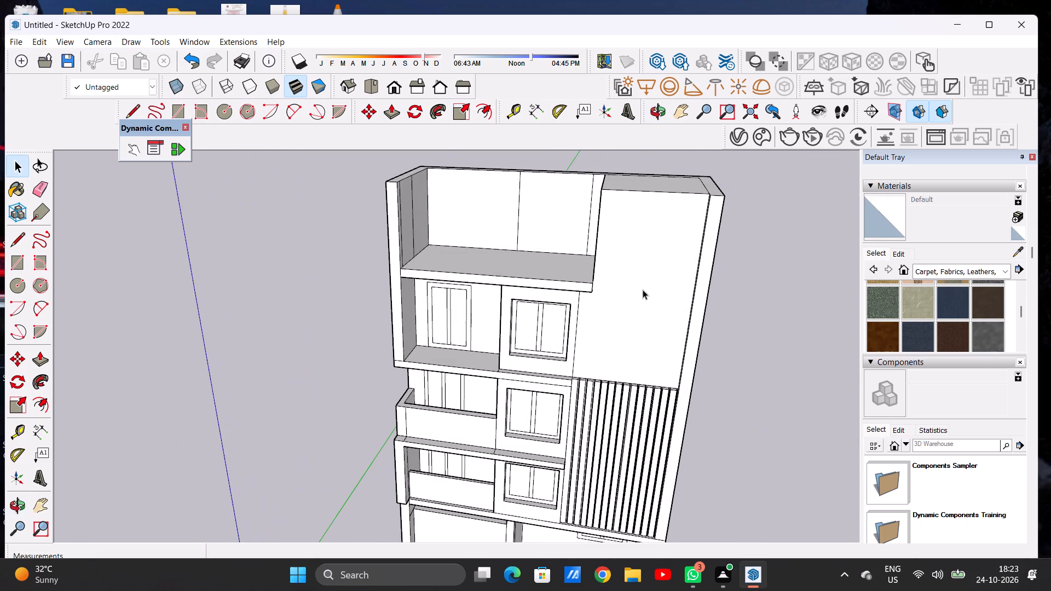
scroll(640, 320, "down", 5)
scroll(587, 254, "up", 6)
middle_click_drag(490, 270, 533, 335)
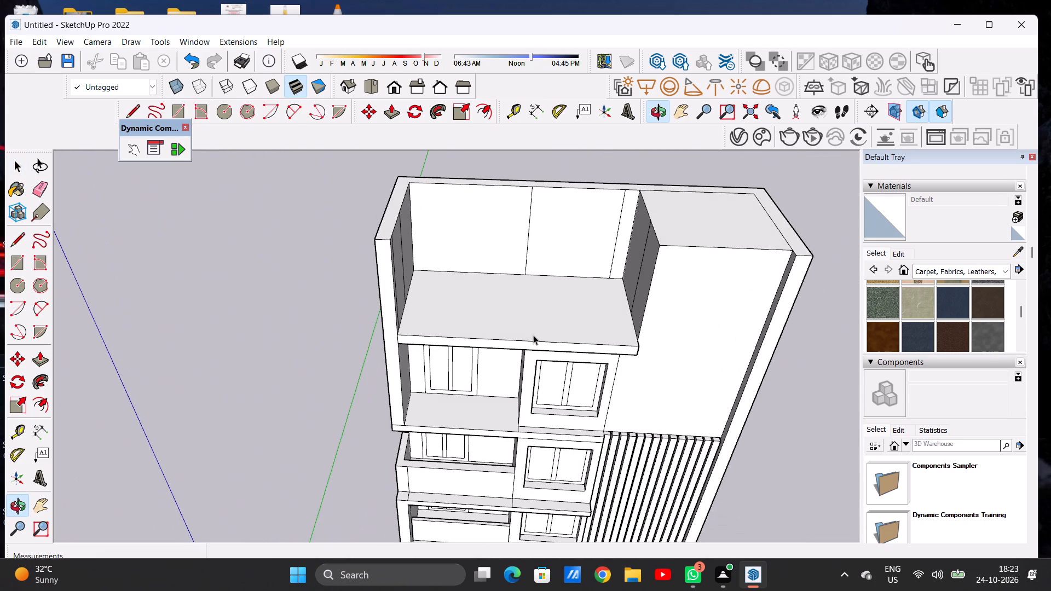
scroll(533, 334, "up", 5)
middle_click_drag(513, 332, 461, 318)
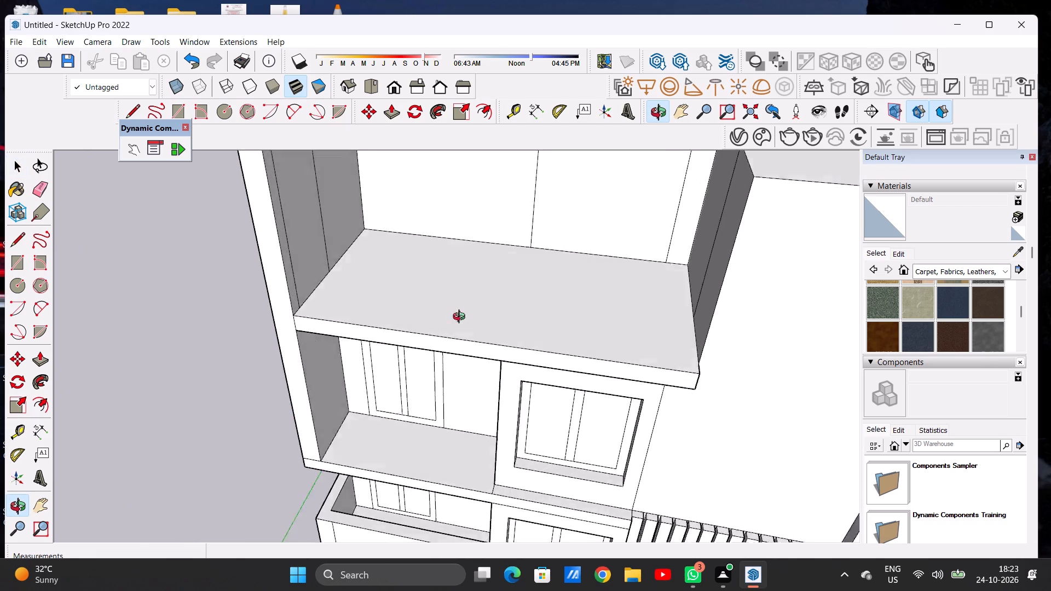
middle_click_drag(461, 318, 499, 318)
scroll(500, 280, "down", 4)
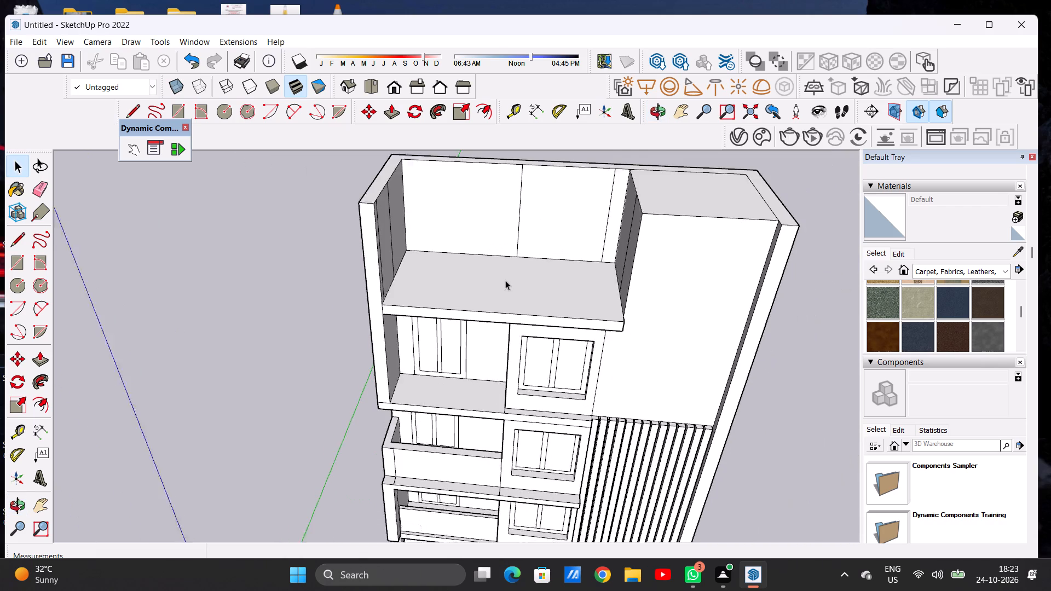
scroll(505, 280, "down", 2)
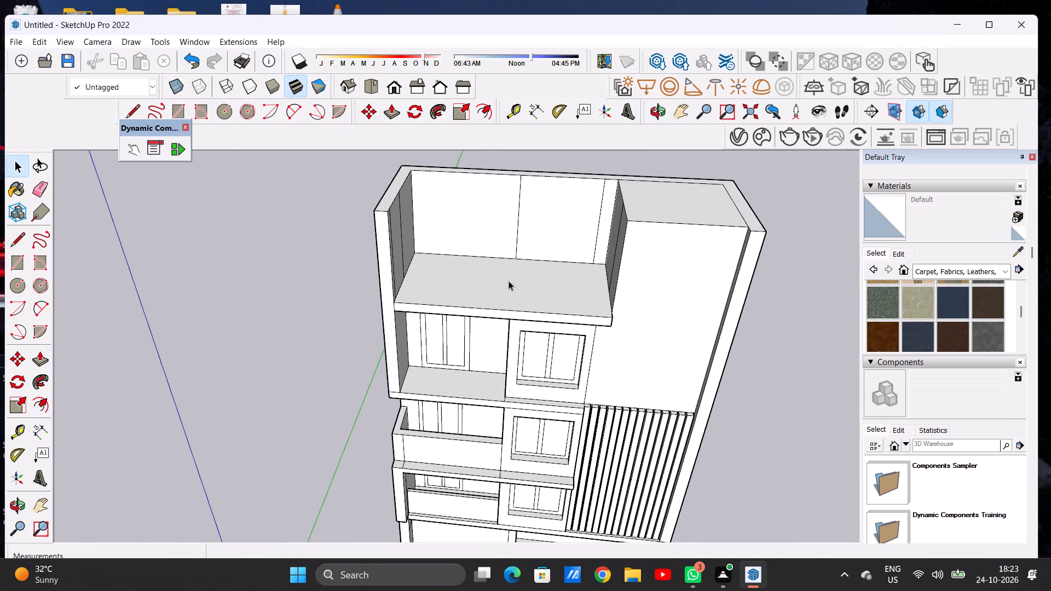
scroll(467, 317, "down", 5)
scroll(483, 287, "up", 3)
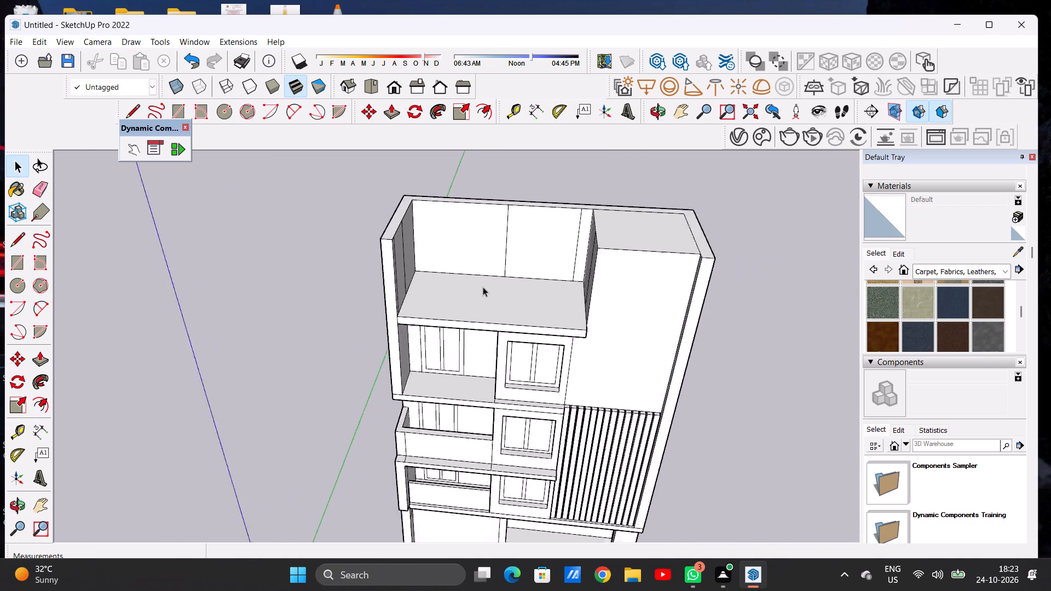
scroll(483, 287, "up", 3)
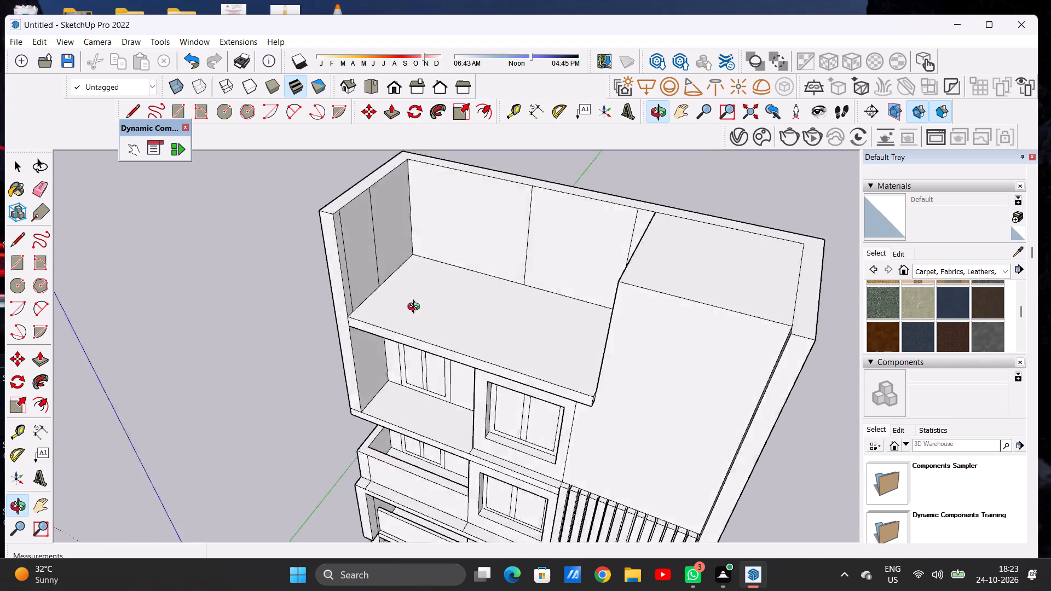
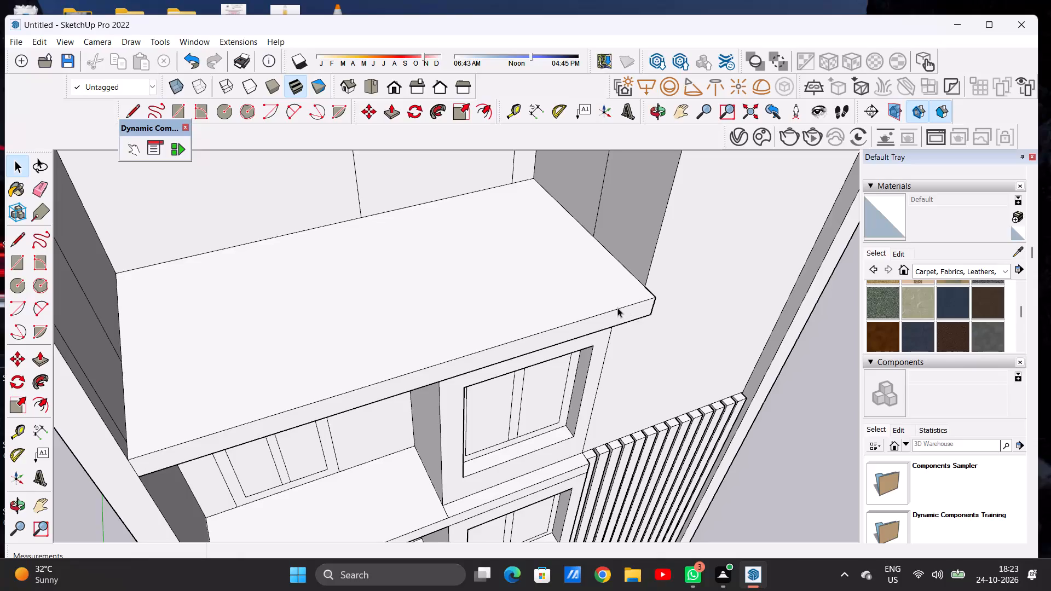
Draw a line about 20' 2" long across the top roof slab, parallel to its front edge, from the side wall to the tower's front corner.
scroll(615, 296, "down", 7)
middle_click_drag(616, 293, 521, 351)
scroll(519, 351, "up", 4)
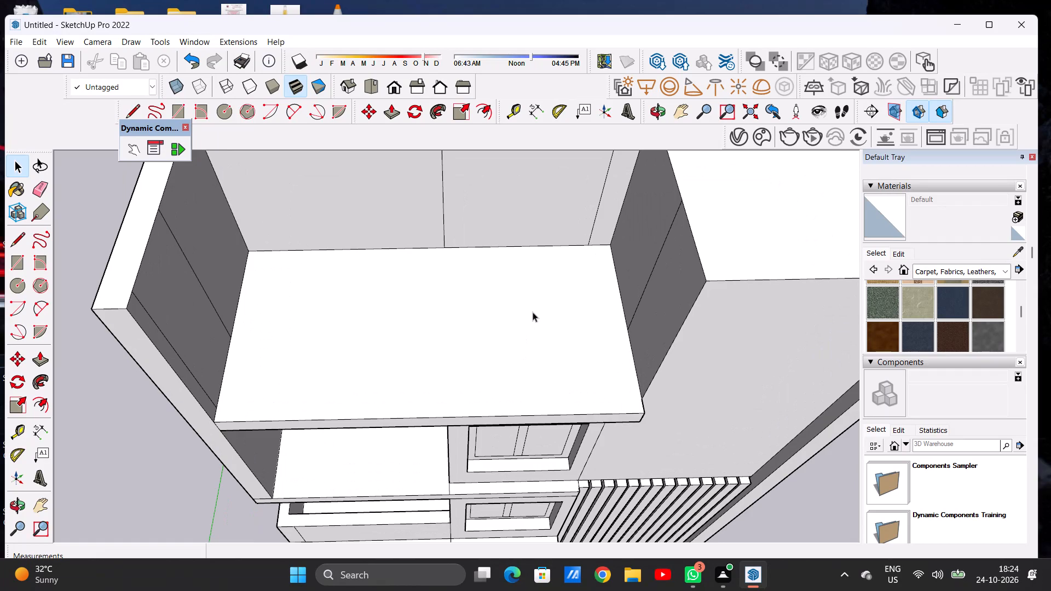
key("l")
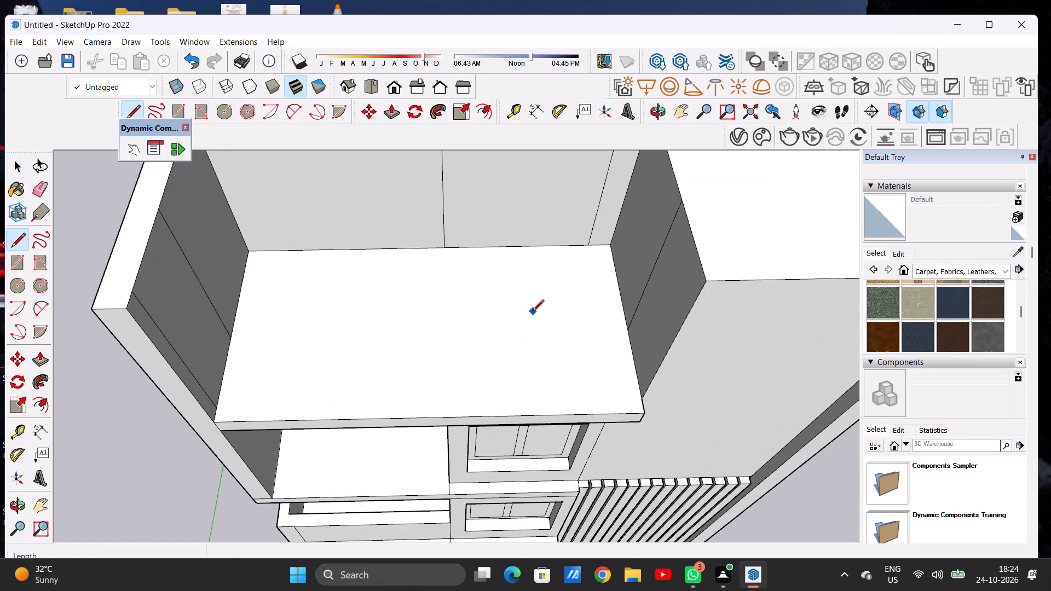
scroll(435, 328, "up", 5)
scroll(233, 398, "down", 6)
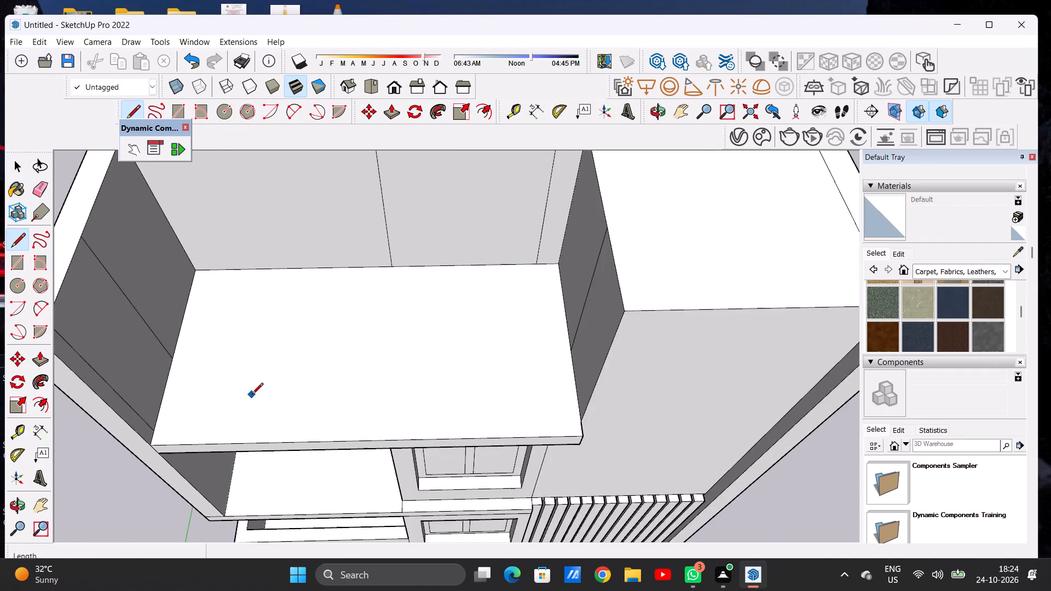
scroll(261, 391, "down", 3)
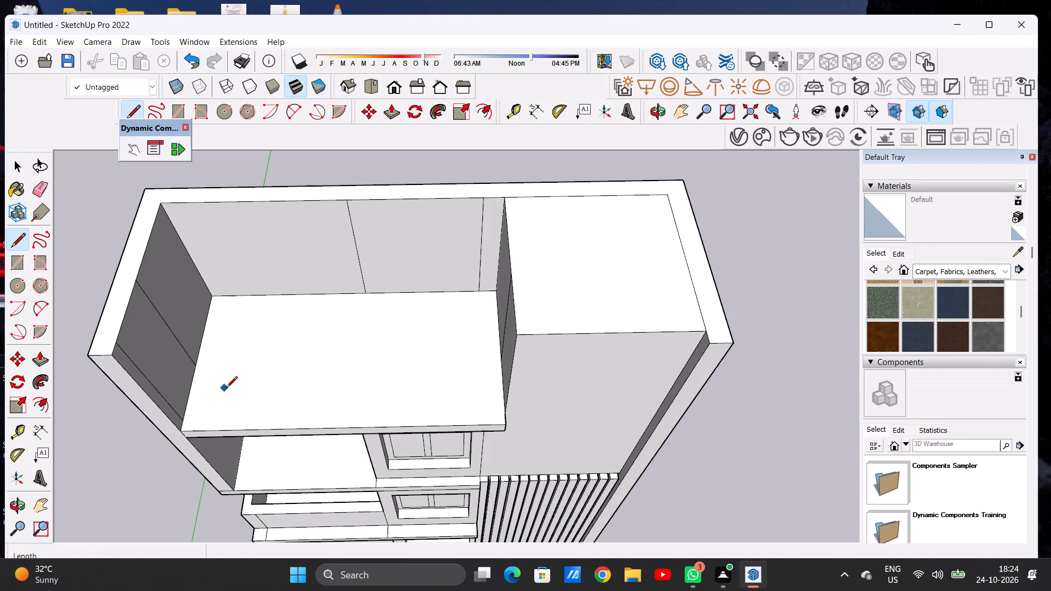
scroll(217, 390, "up", 11)
scroll(200, 420, "down", 1)
left_click(137, 450)
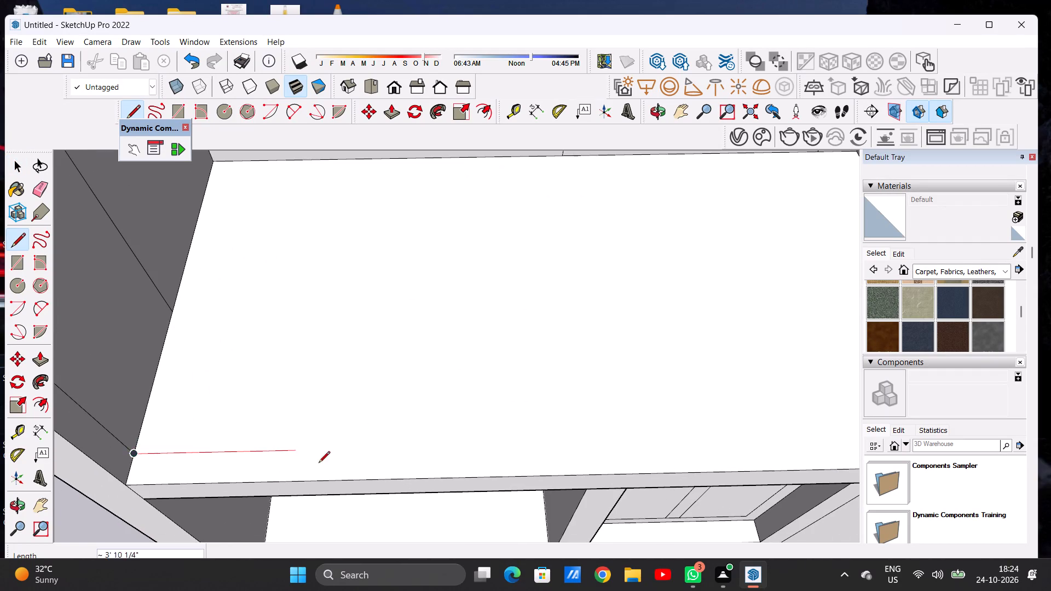
scroll(324, 455, "down", 13)
scroll(490, 434, "up", 12)
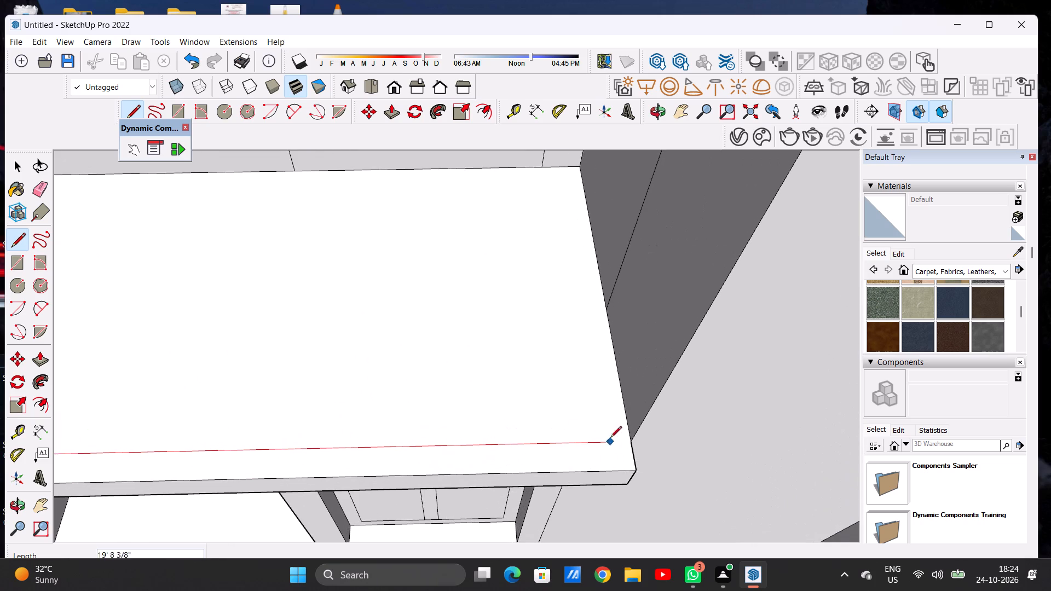
left_click(630, 437)
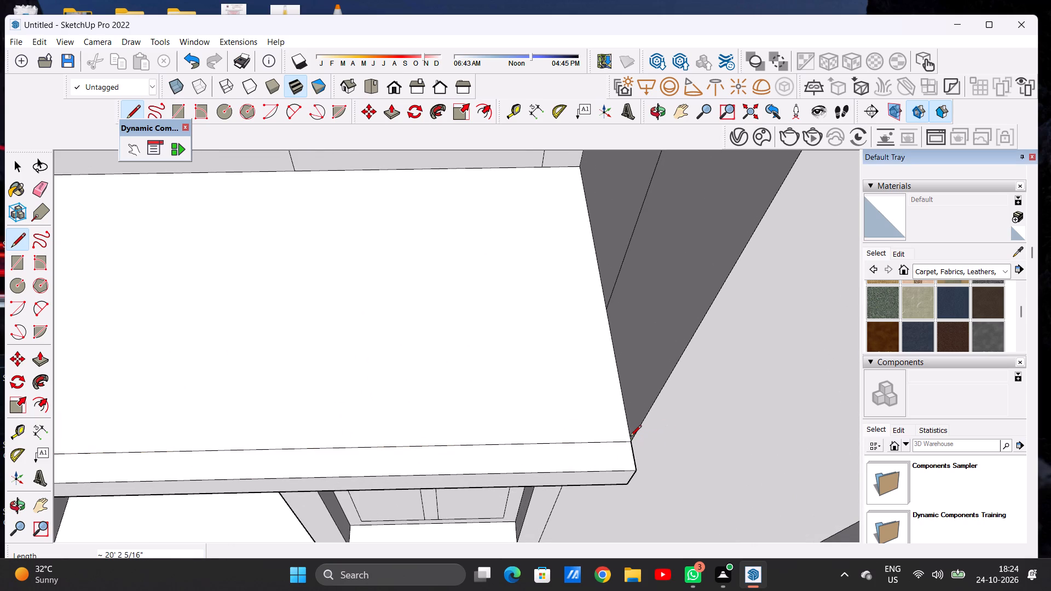
key("space")
Examine the divided roof slab and the whole building's front facade from above and from a distance.
scroll(587, 416, "down", 12)
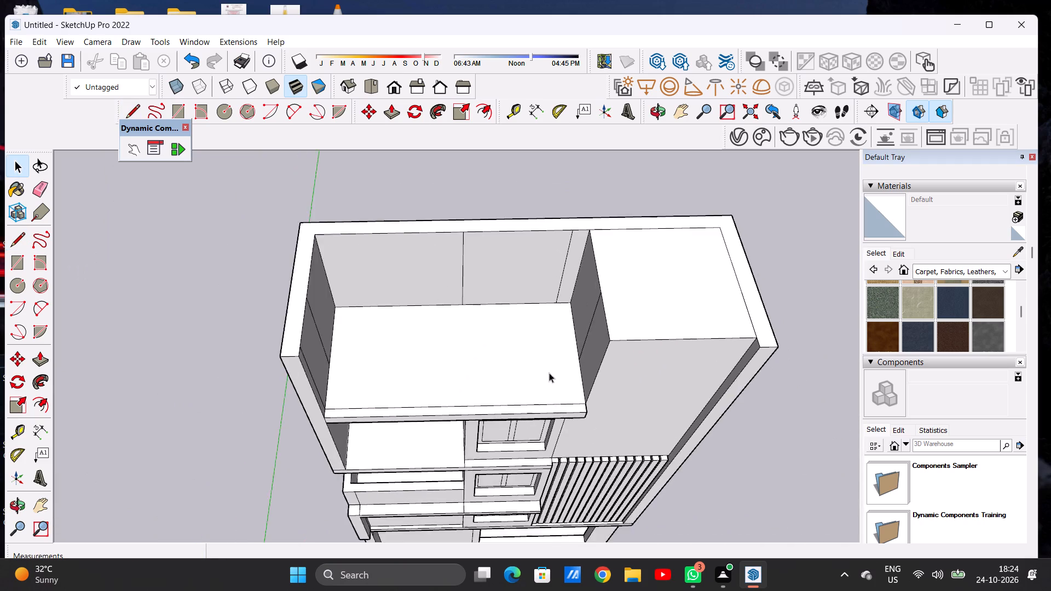
scroll(549, 373, "down", 5)
middle_click_drag(538, 420, 506, 273)
scroll(511, 278, "up", 4)
scroll(512, 286, "down", 4)
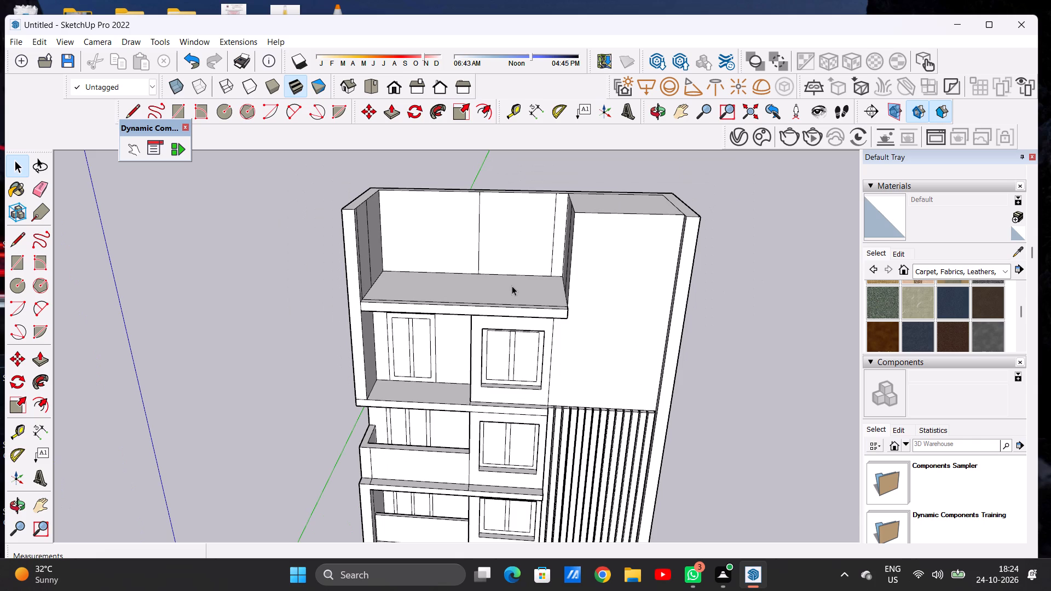
scroll(512, 286, "down", 15)
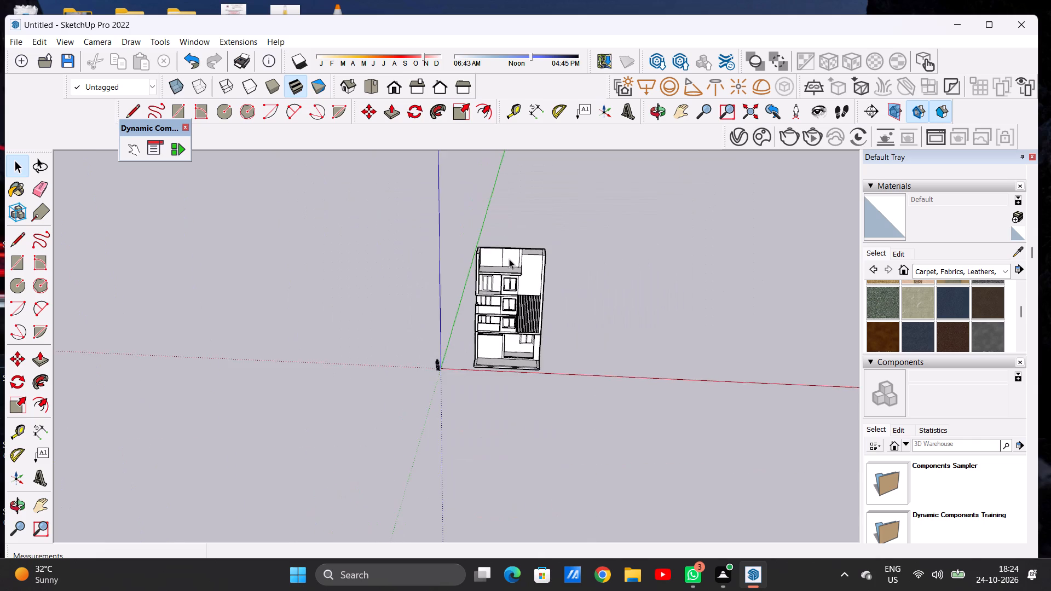
scroll(567, 303, "up", 5)
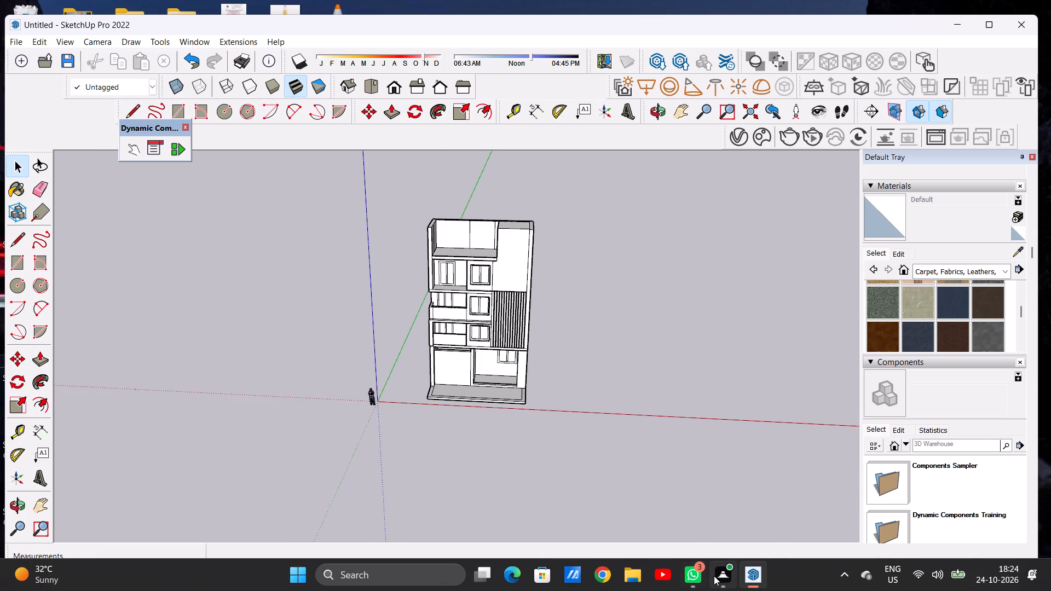
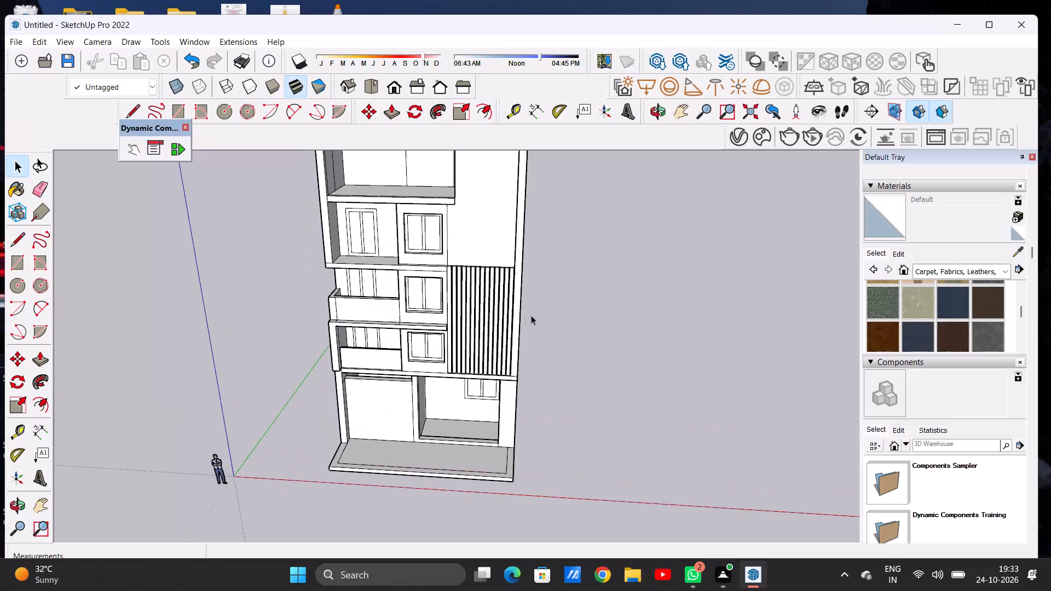
Examine the top roof slab, its marked front strip and the whole front facade from above and from several angles.
middle_click_drag(405, 299, 470, 303)
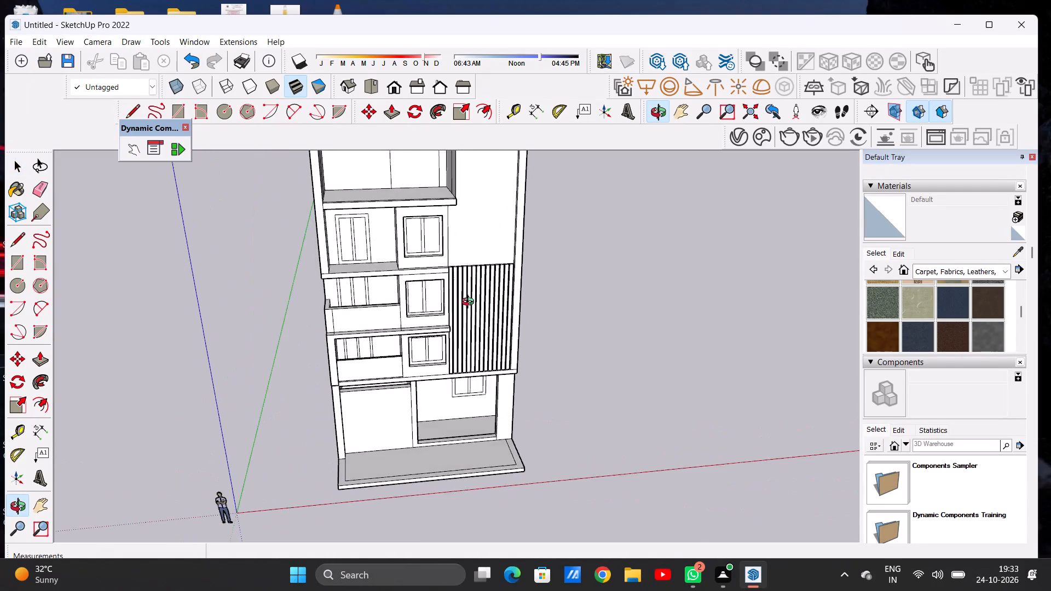
middle_click_drag(470, 303, 363, 329)
scroll(402, 330, "up", 1)
scroll(508, 379, "down", 9)
scroll(567, 275, "up", 4)
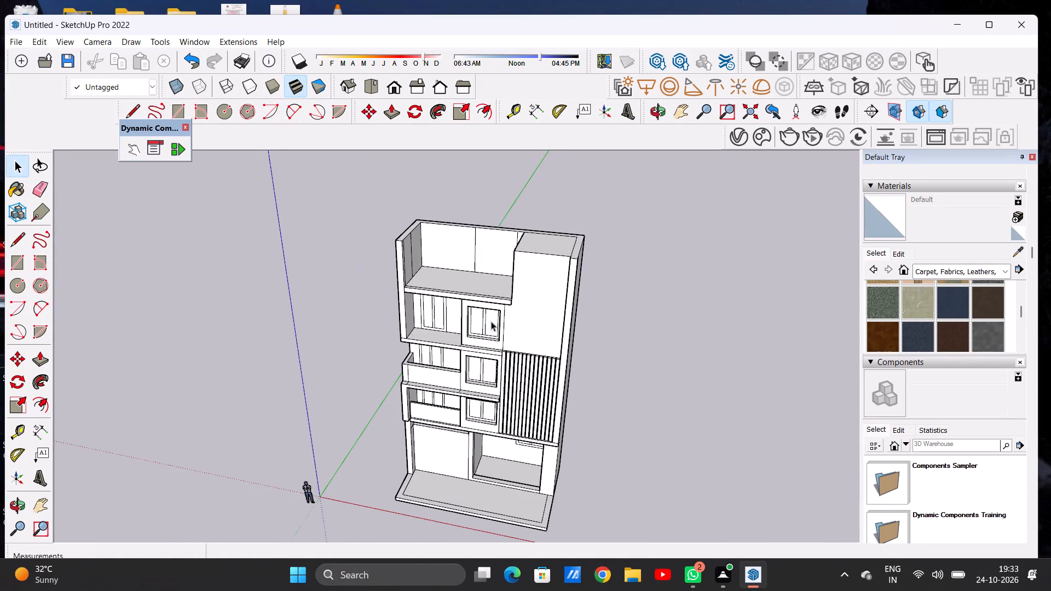
middle_click_drag(499, 326, 578, 369)
scroll(501, 283, "up", 14)
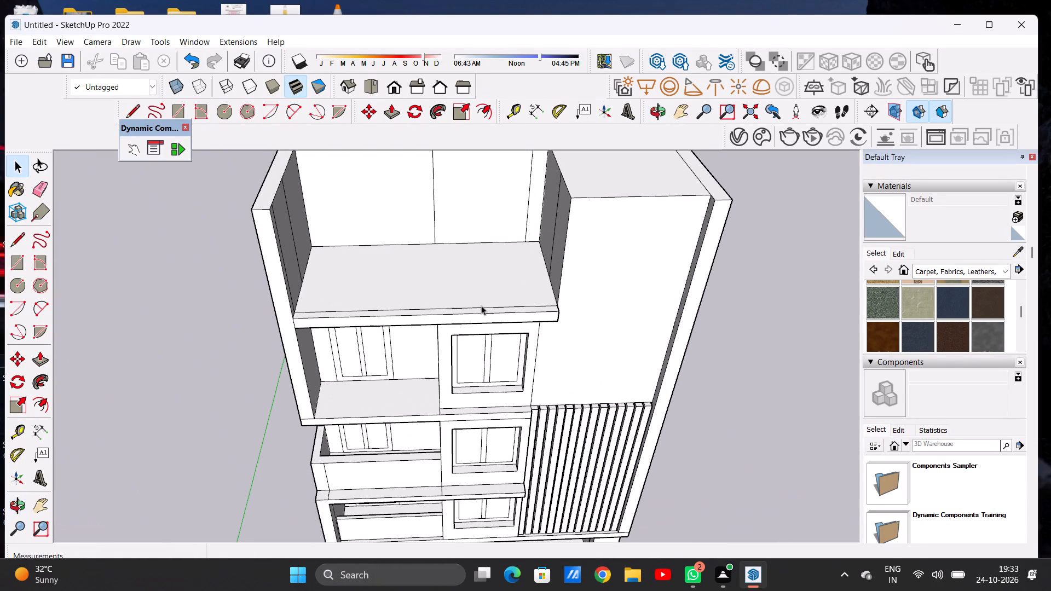
scroll(465, 277, "down", 5)
middle_click_drag(469, 257, 472, 343)
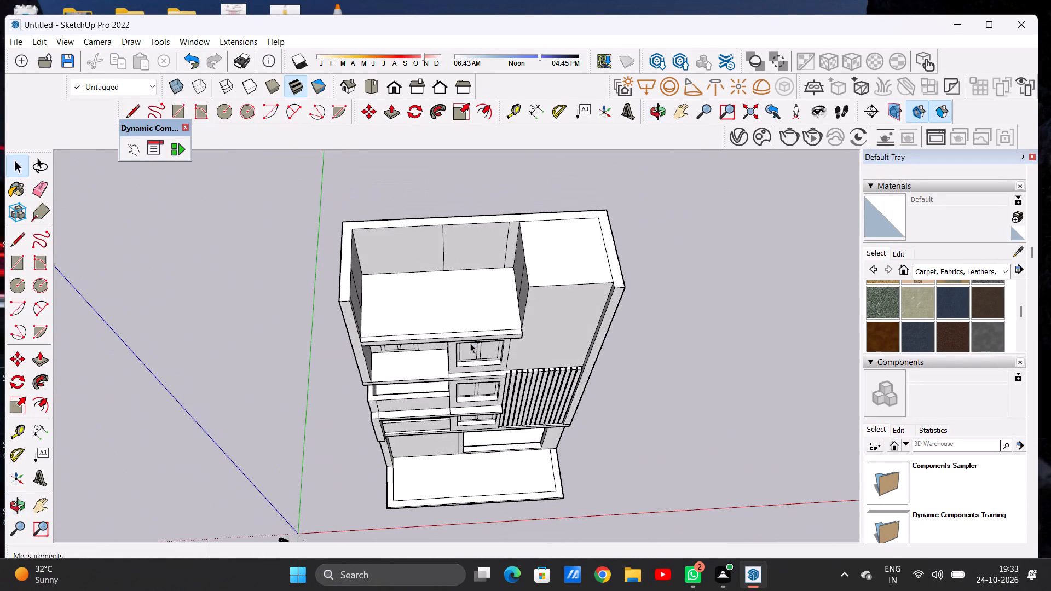
scroll(470, 343, "up", 11)
scroll(485, 184, "down", 6)
middle_click_drag(480, 181, 467, 229)
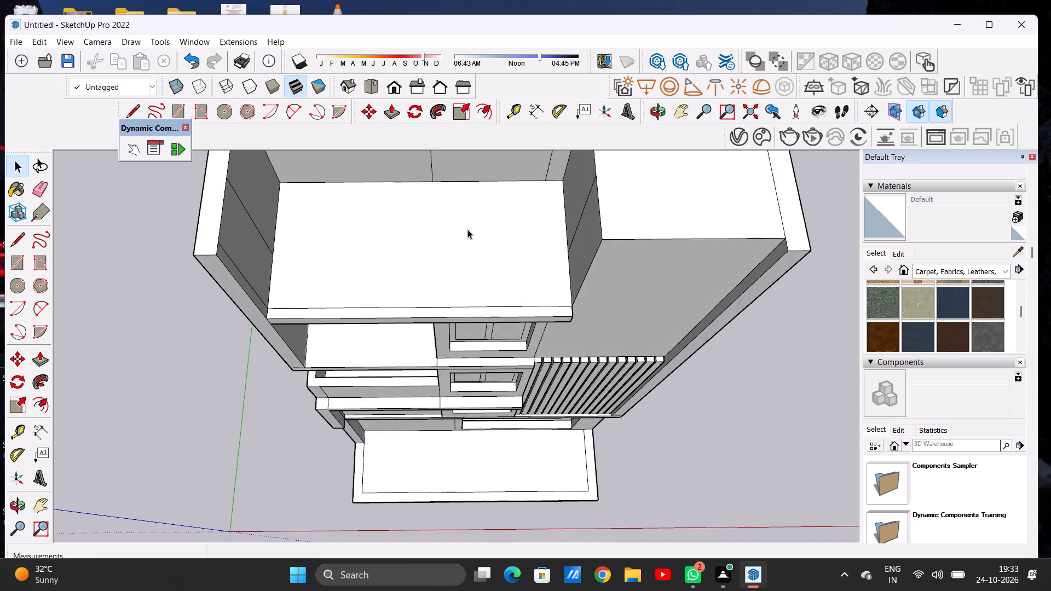
scroll(467, 229, "down", 5)
scroll(476, 233, "up", 3)
scroll(480, 240, "down", 7)
middle_click_drag(489, 263, 471, 97)
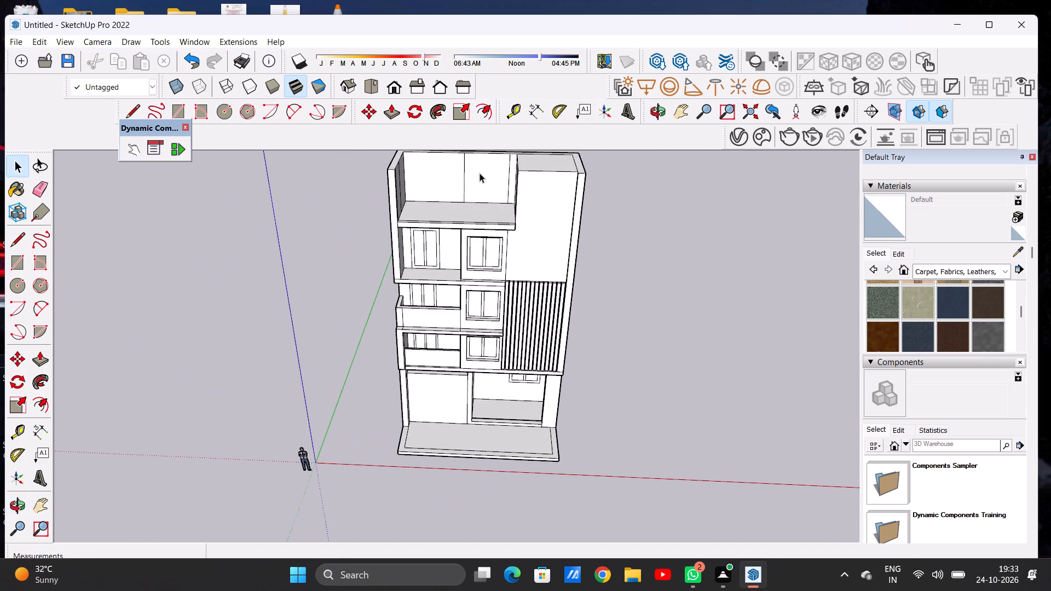
scroll(480, 173, "up", 6)
middle_click_drag(565, 243, 602, 347)
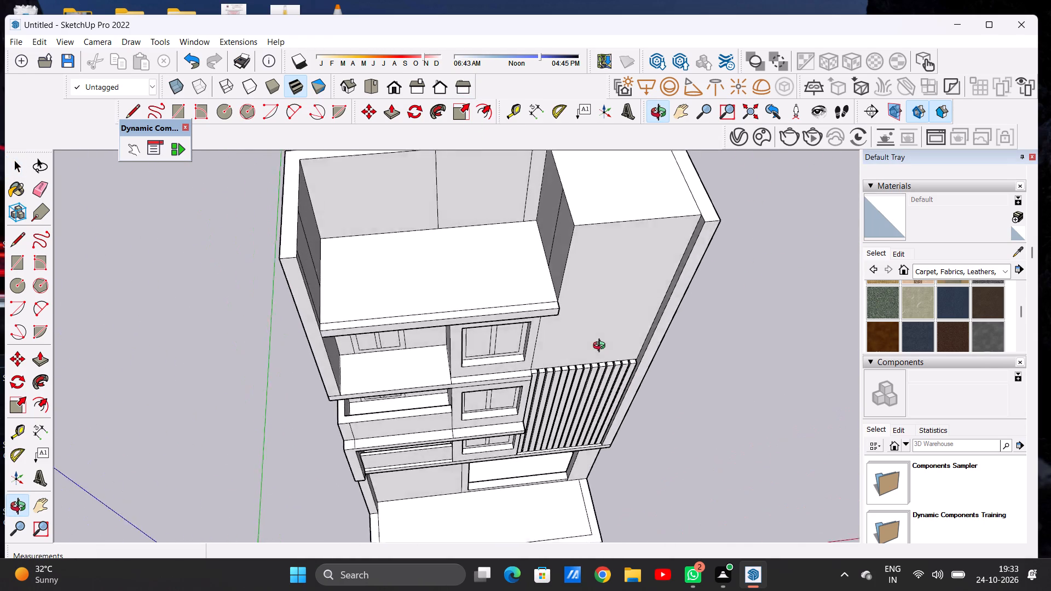
middle_click_drag(602, 347, 564, 367)
scroll(490, 323, "up", 5)
middle_click_drag(525, 276, 532, 312)
scroll(598, 231, "down", 2)
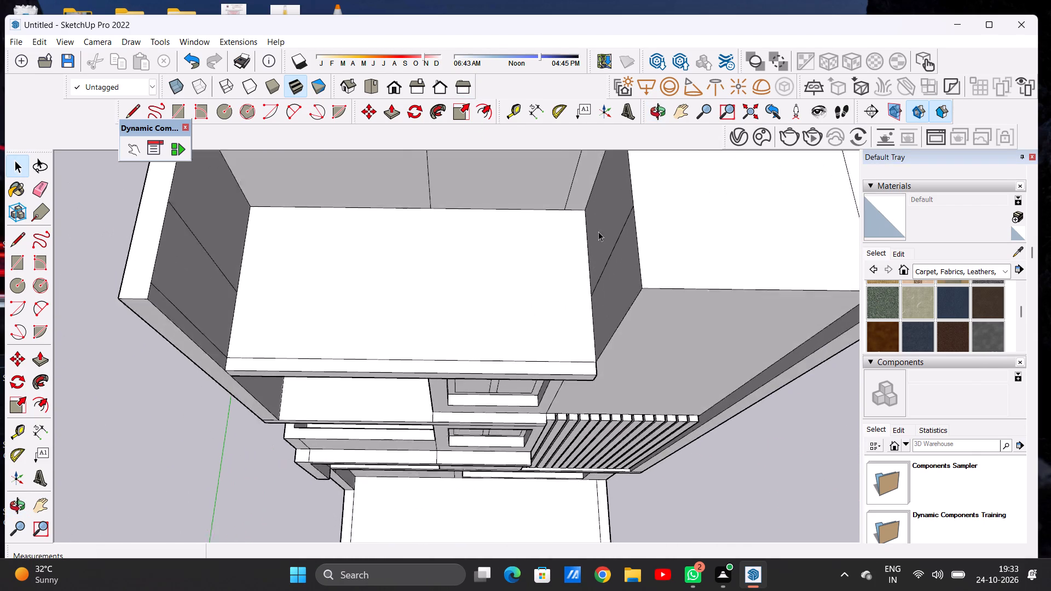
scroll(598, 231, "down", 4)
scroll(525, 307, "up", 7)
middle_click_drag(530, 320, 424, 268)
scroll(559, 316, "down", 6)
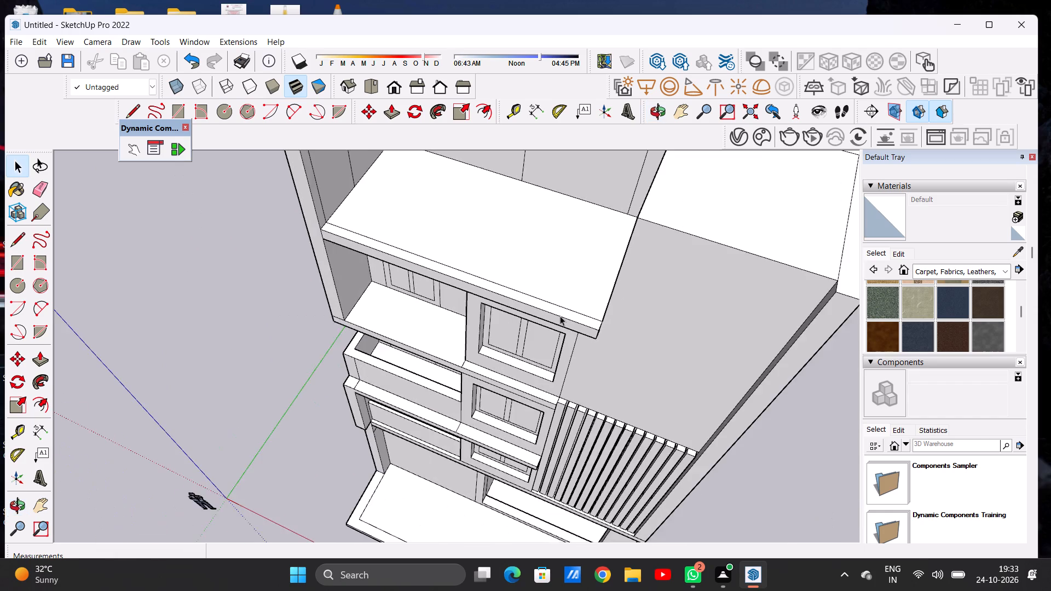
middle_click_drag(594, 343, 654, 299)
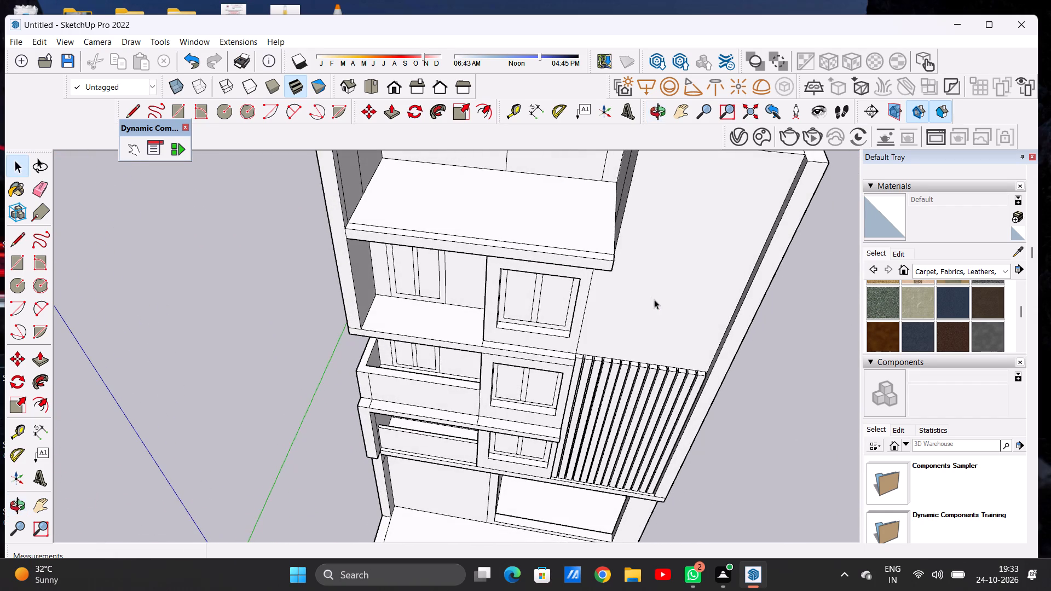
scroll(596, 230, "up", 6)
middle_click_drag(539, 234, 581, 327)
scroll(594, 289, "down", 8)
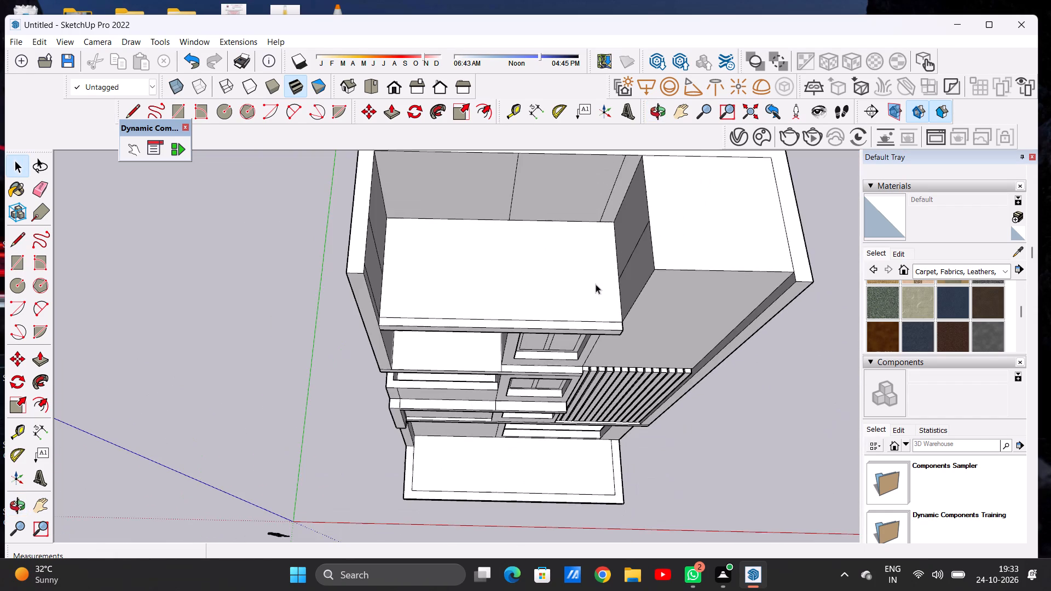
middle_click_drag(586, 312, 576, 334)
scroll(594, 366, "up", 8)
middle_click_drag(609, 303, 565, 139)
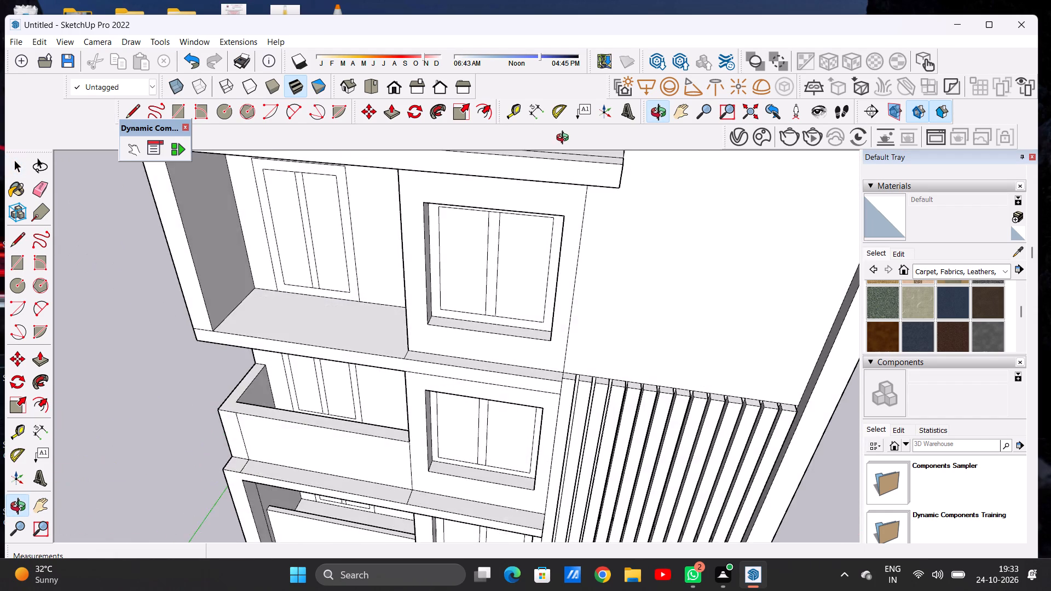
middle_click_drag(565, 139, 584, 281)
scroll(544, 275, "down", 4)
scroll(598, 210, "down", 5)
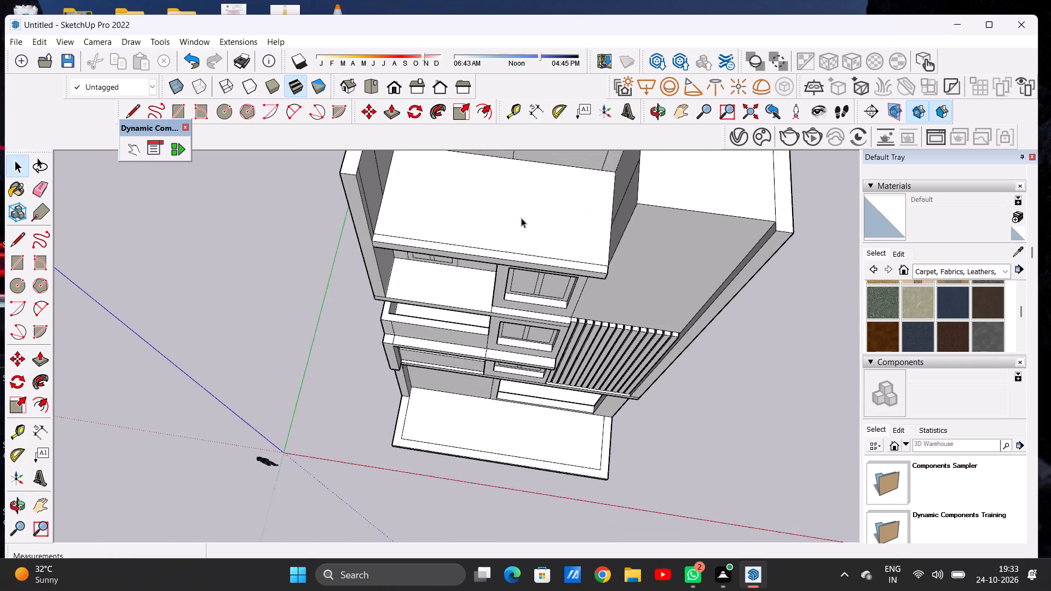
Draw a second line about 20' 2" long across the top roof slab, behind the first strip line, from the side wall to the tower.
middle_click_drag(491, 220, 520, 262)
scroll(530, 275, "up", 7)
key("l")
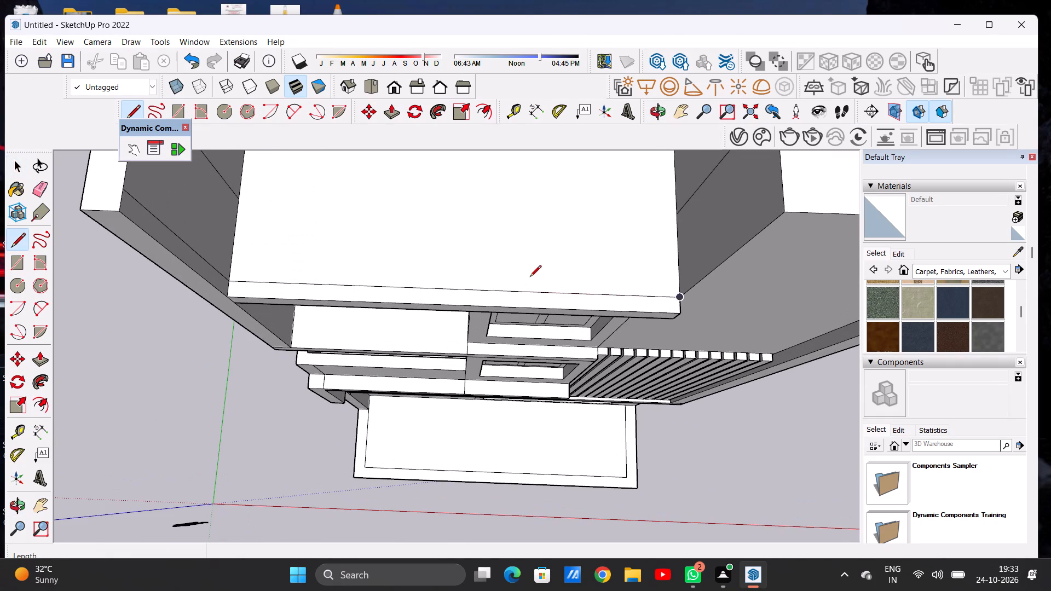
left_click(230, 260)
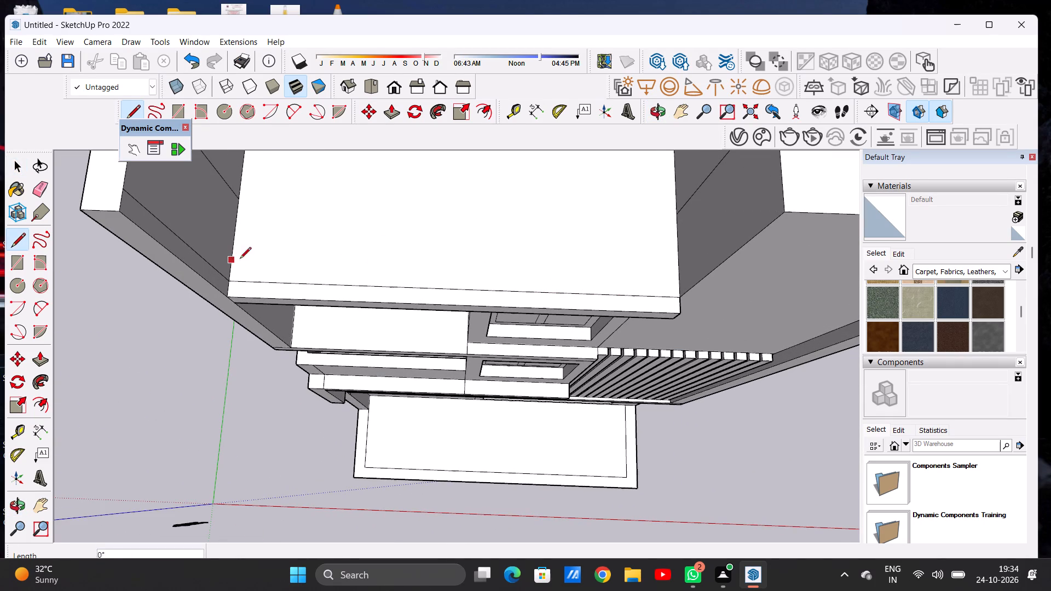
left_click(676, 276)
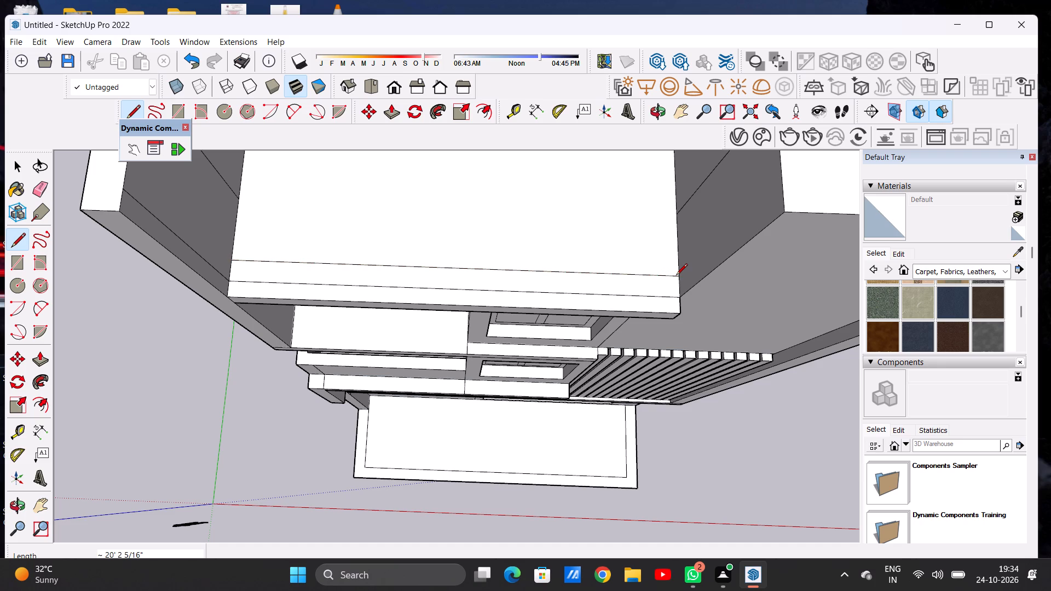
key("space")
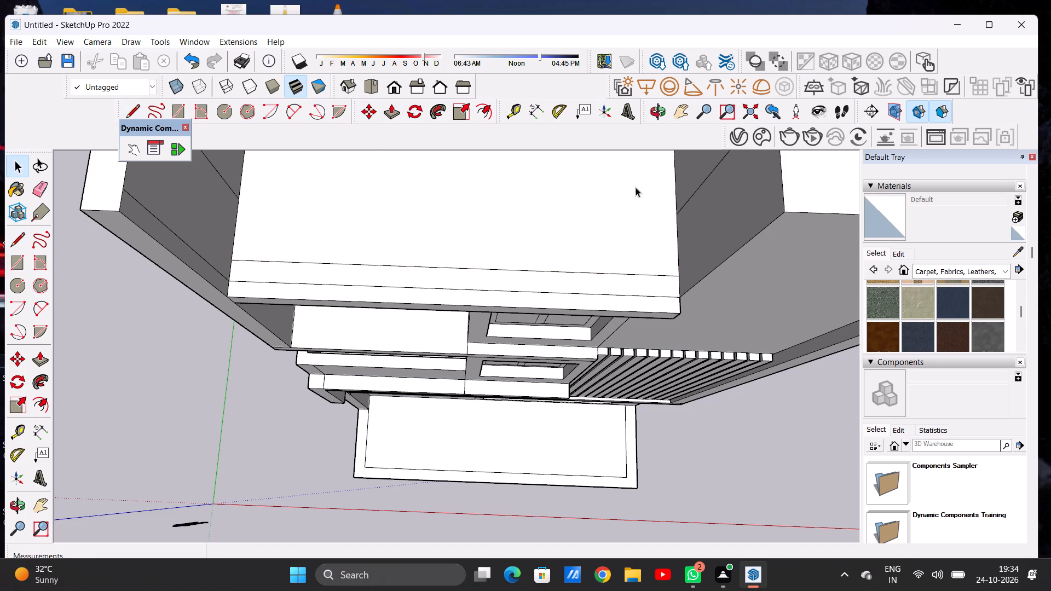
Examine the roof terrace's rear wall, side walls and tower against the rest of the front facade.
scroll(568, 195, "down", 16)
middle_click_drag(576, 332, 594, 183)
scroll(558, 192, "up", 7)
middle_click_drag(528, 236, 516, 213)
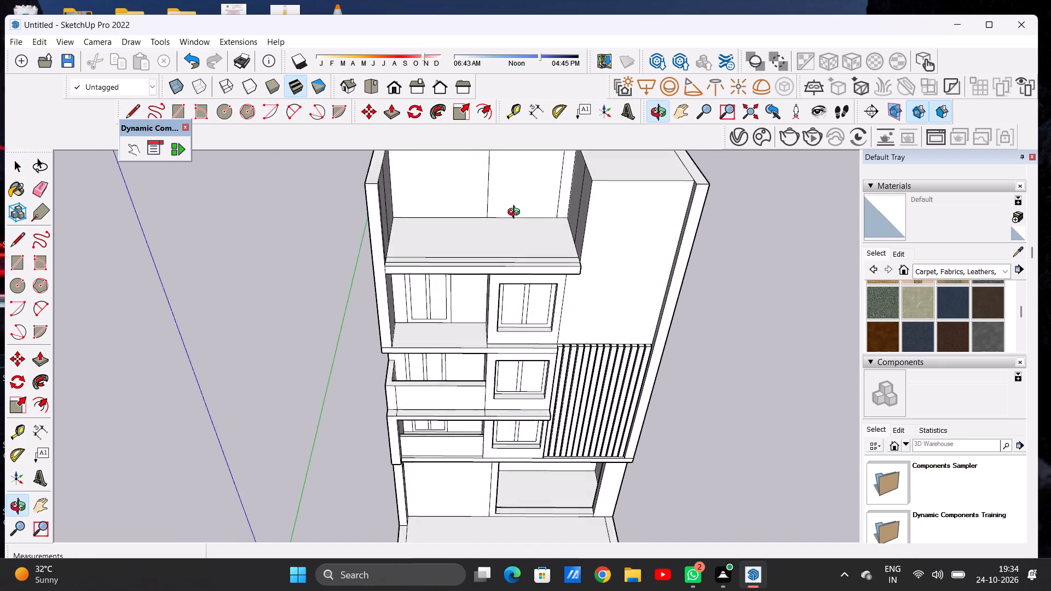
middle_click_drag(516, 213, 511, 205)
scroll(492, 303, "down", 5)
middle_click_drag(515, 288, 507, 245)
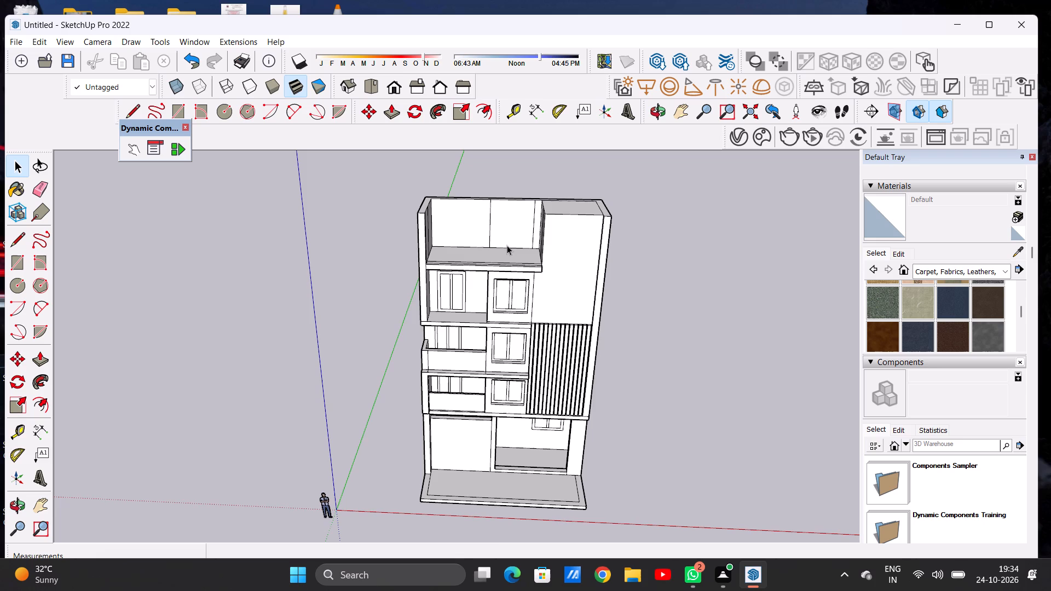
scroll(529, 220, "up", 6)
middle_click_drag(533, 260, 532, 198)
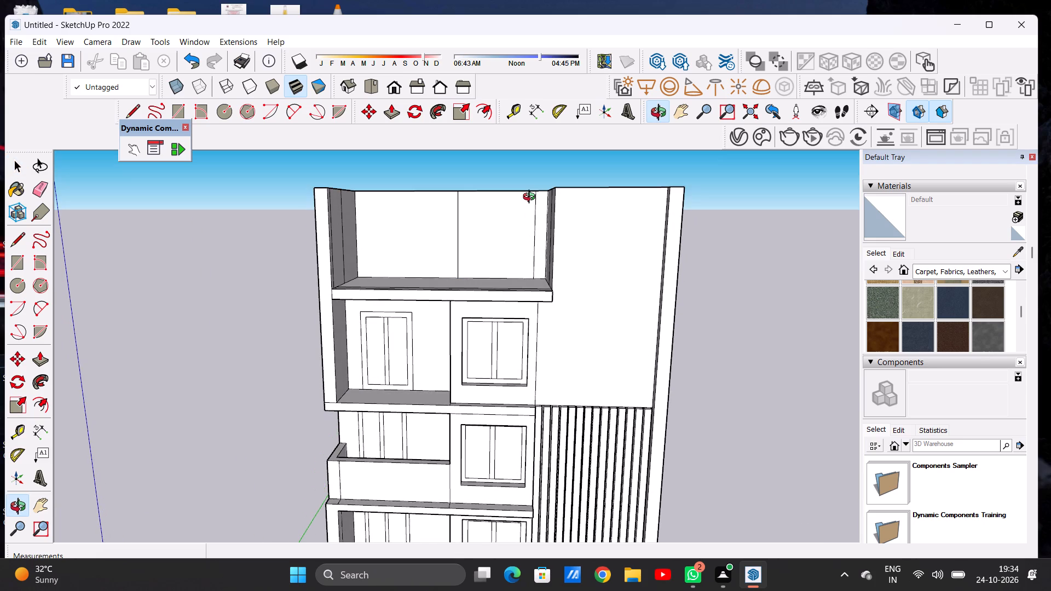
middle_click_drag(532, 198, 576, 256)
scroll(499, 270, "down", 4)
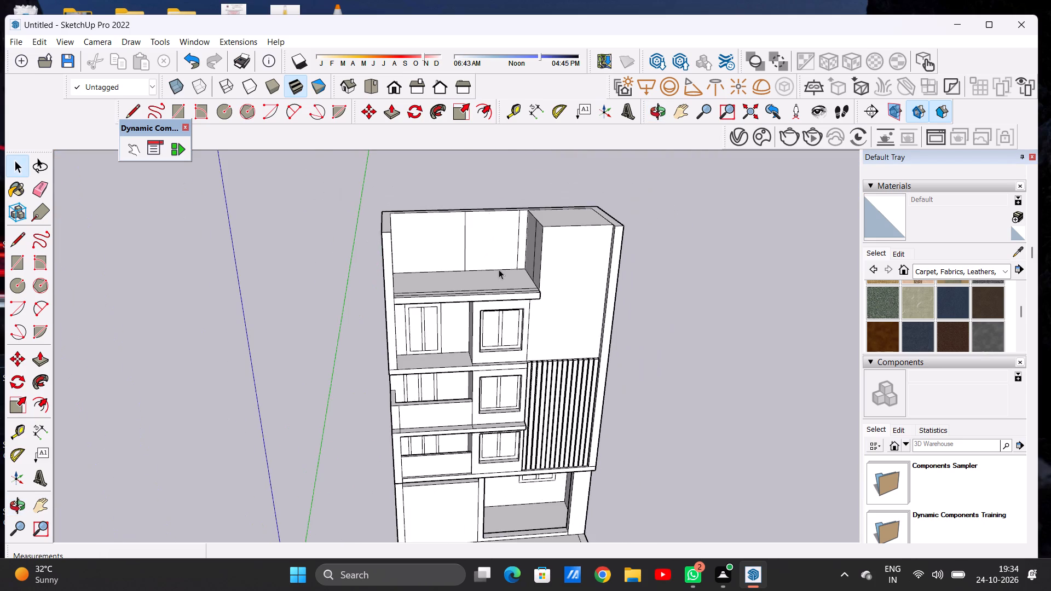
scroll(499, 249, "up", 6)
scroll(463, 283, "down", 5)
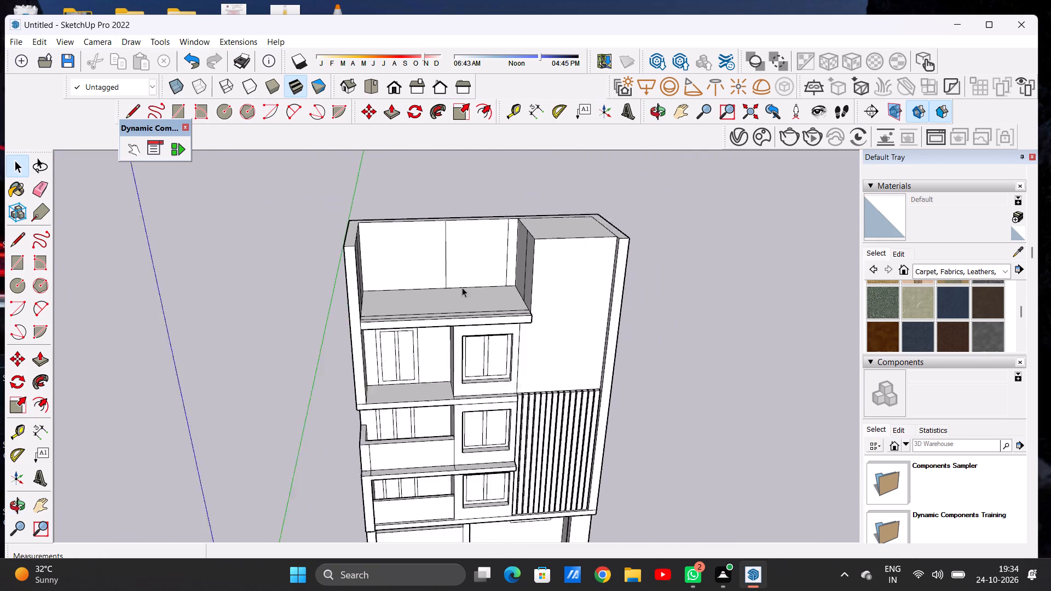
scroll(462, 287, "down", 2)
middle_click_drag(463, 283, 429, 203)
scroll(483, 222, "up", 7)
middle_click_drag(454, 266, 547, 297)
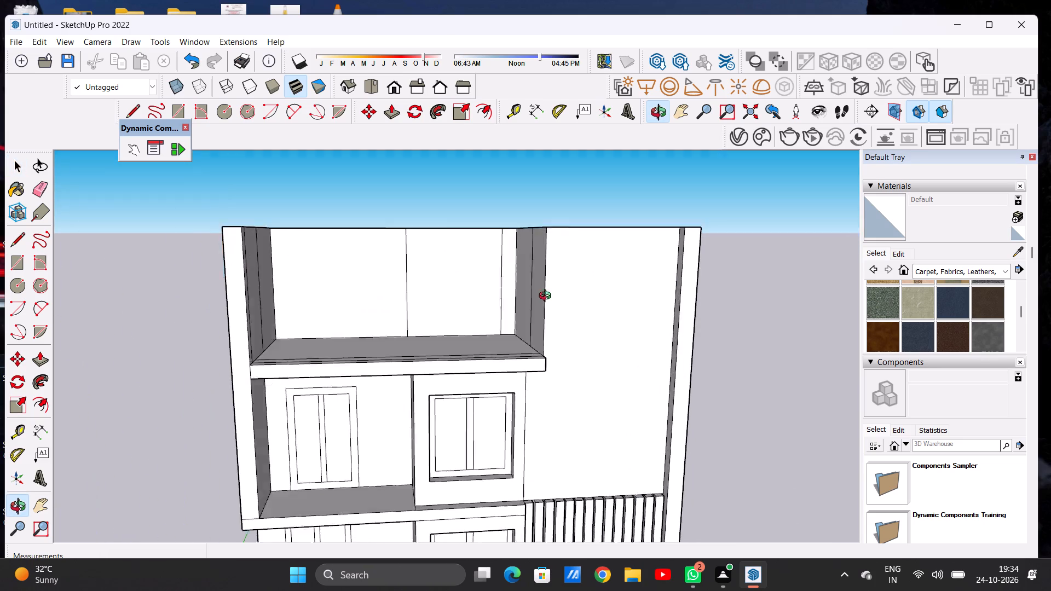
middle_click_drag(547, 297, 610, 334)
scroll(469, 280, "down", 4)
scroll(462, 254, "up", 6)
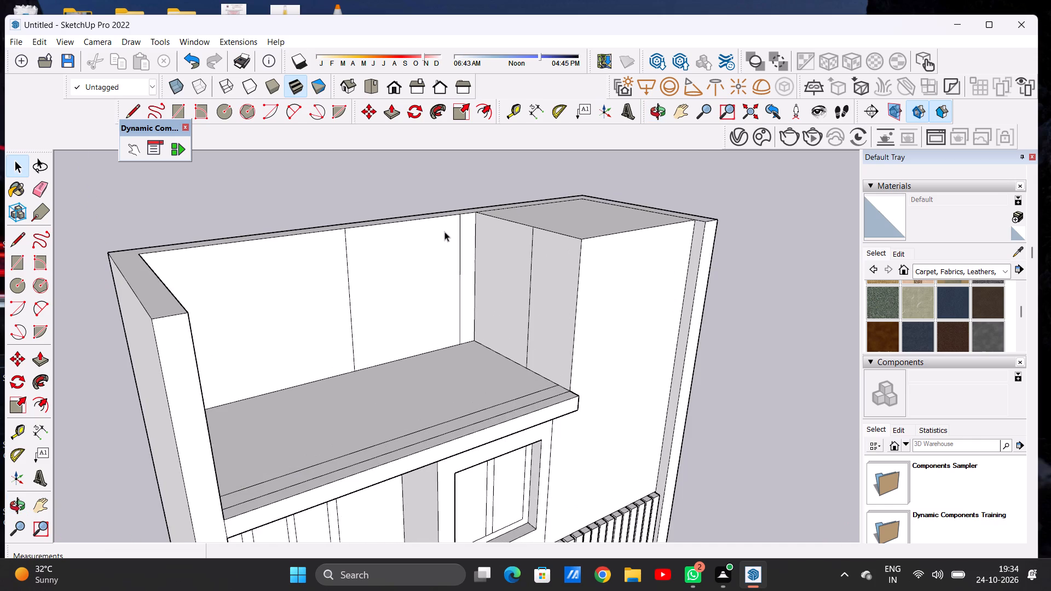
middle_click_drag(444, 231, 461, 352)
scroll(461, 352, "up", 1)
scroll(448, 250, "down", 7)
middle_click_drag(481, 277, 440, 236)
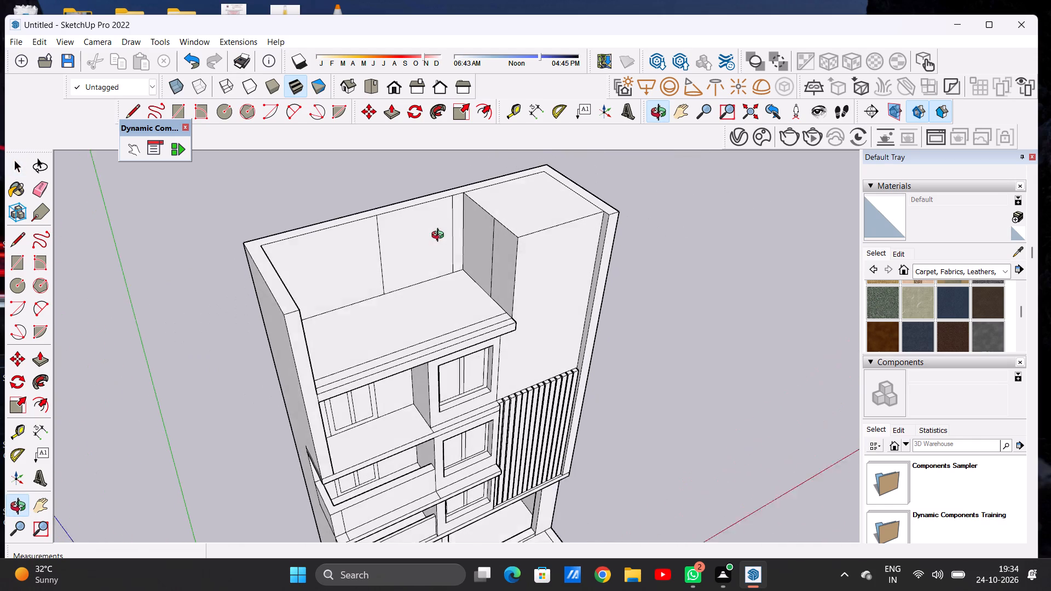
middle_click_drag(440, 236, 435, 227)
middle_click_drag(448, 245, 446, 215)
scroll(456, 206, "up", 1)
scroll(456, 206, "down", 1)
scroll(456, 206, "up", 5)
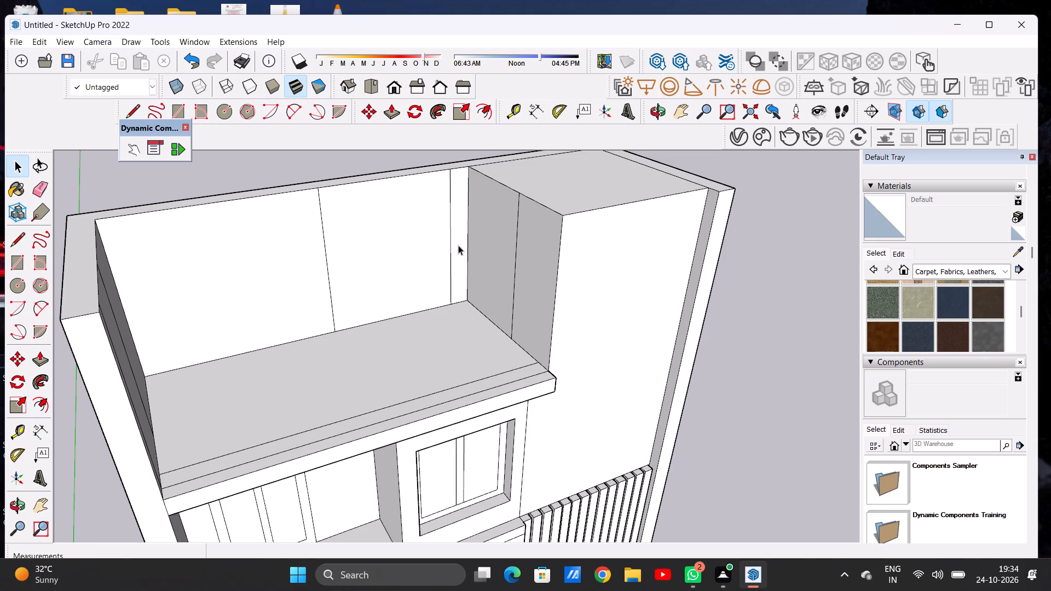
scroll(376, 310, "down", 16)
scroll(363, 335, "down", 20)
scroll(363, 335, "down", 4)
scroll(403, 303, "up", 1)
scroll(403, 303, "down", 1)
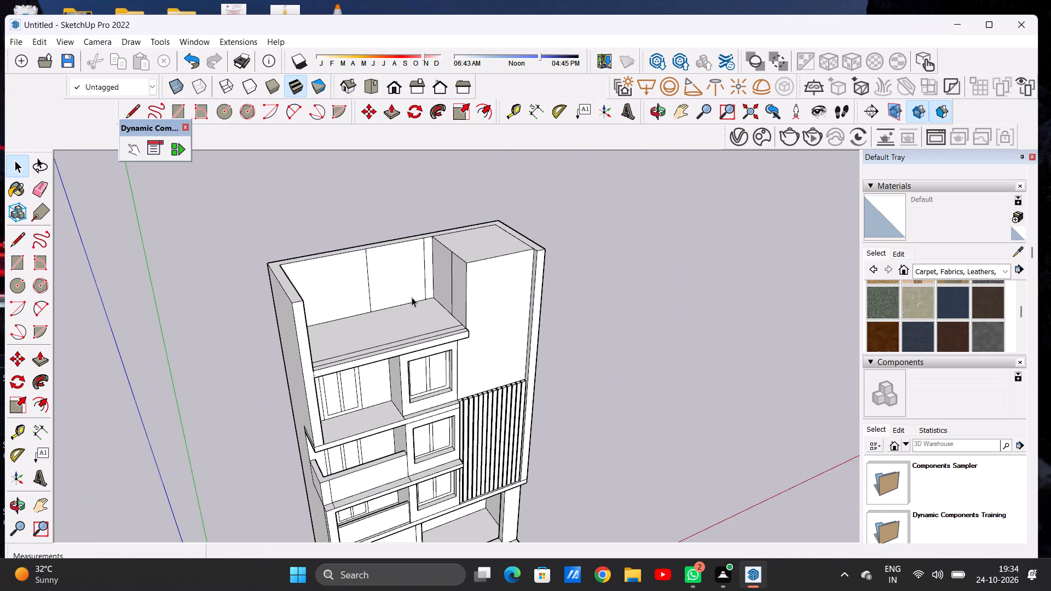
middle_click_drag(412, 297, 405, 279)
scroll(409, 272, "up", 7)
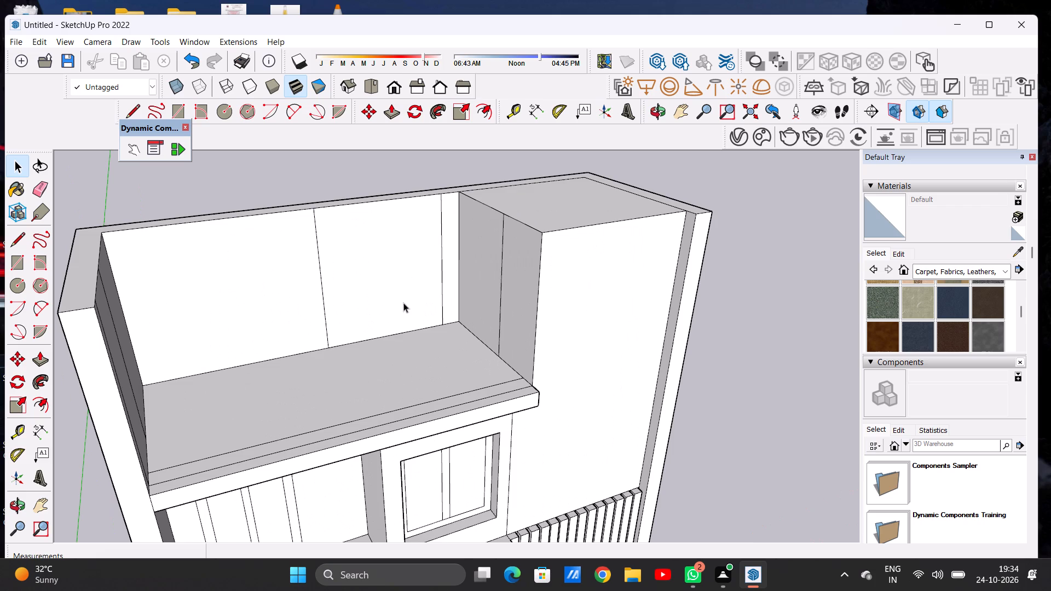
scroll(412, 356, "down", 3)
middle_click_drag(411, 343, 366, 321)
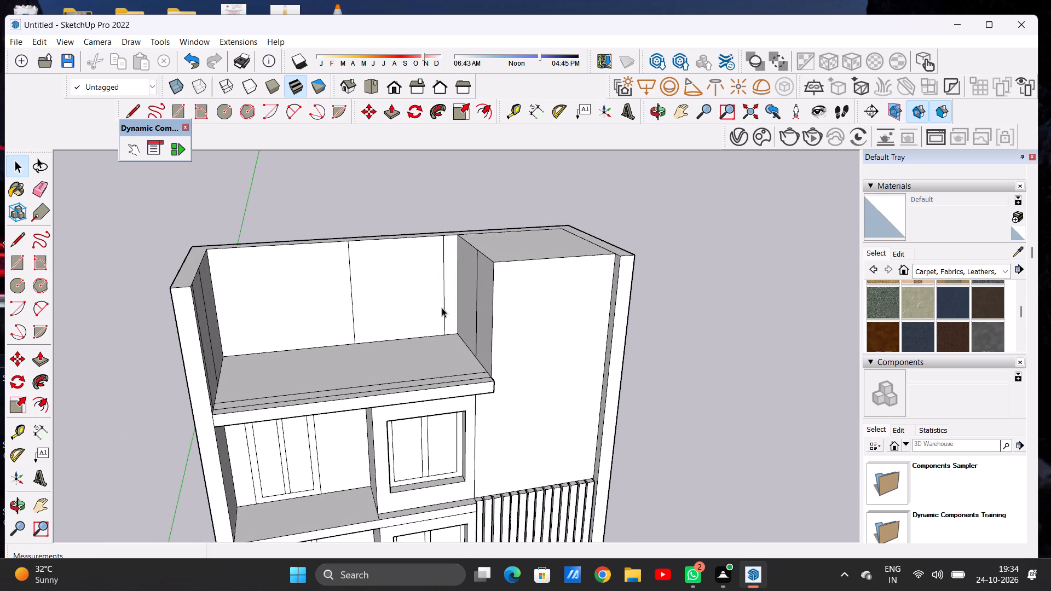
Erase the vertical edge on the terrace's rear wall closest to the tower.
scroll(446, 308, "down", 3)
middle_click_drag(462, 326, 446, 275)
middle_click(446, 275)
scroll(446, 275, "up", 6)
key("e")
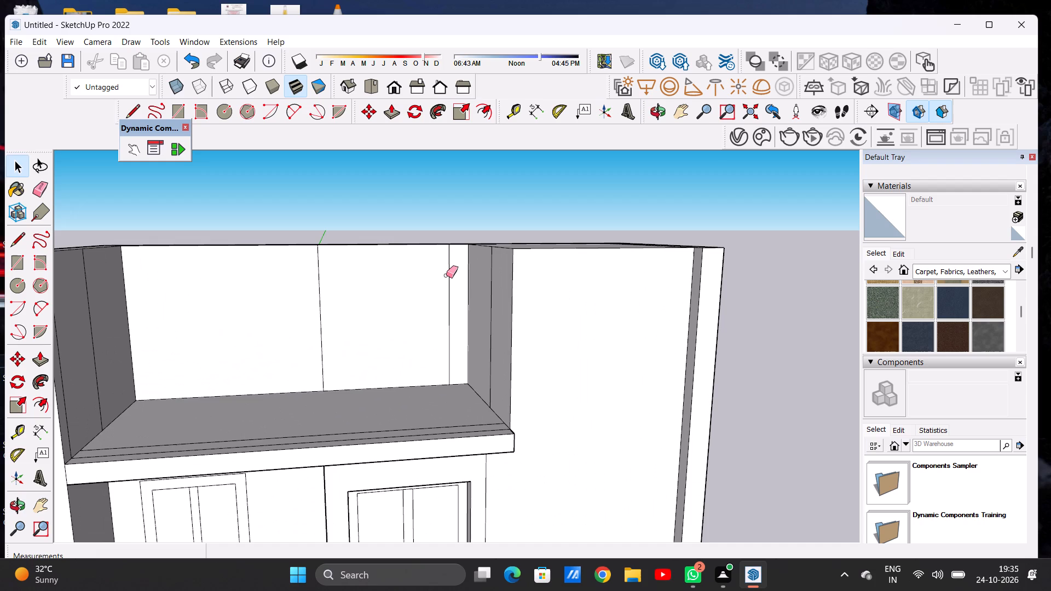
scroll(446, 275, "up", 4)
left_click_drag(446, 275, 455, 282)
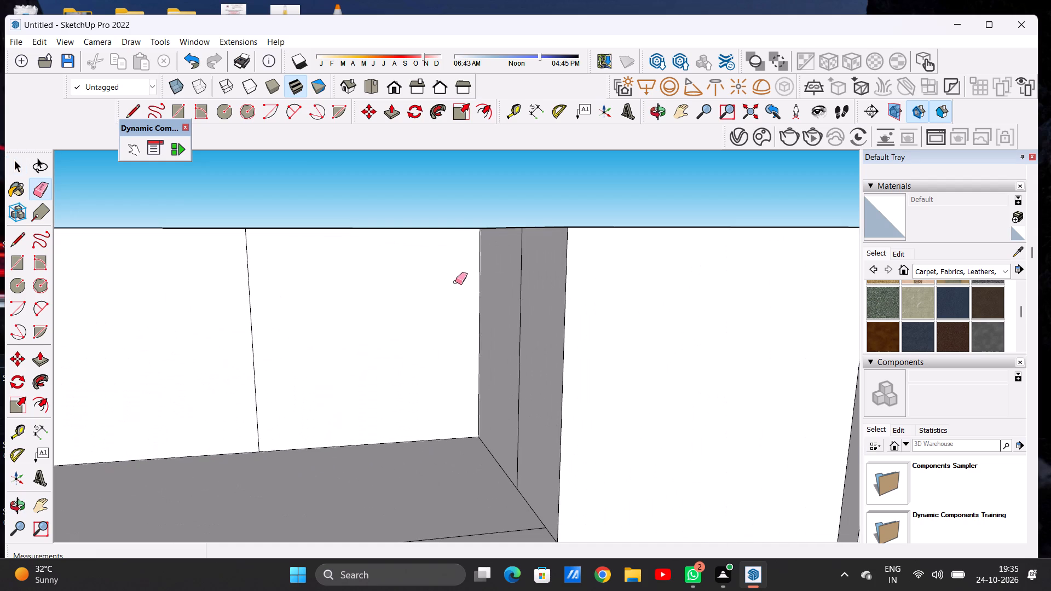
key("space")
Push/Pull the rear wall panel beside the tower forward about 9' 8 9/16", flush with the tower's front face.
scroll(456, 285, "down", 6)
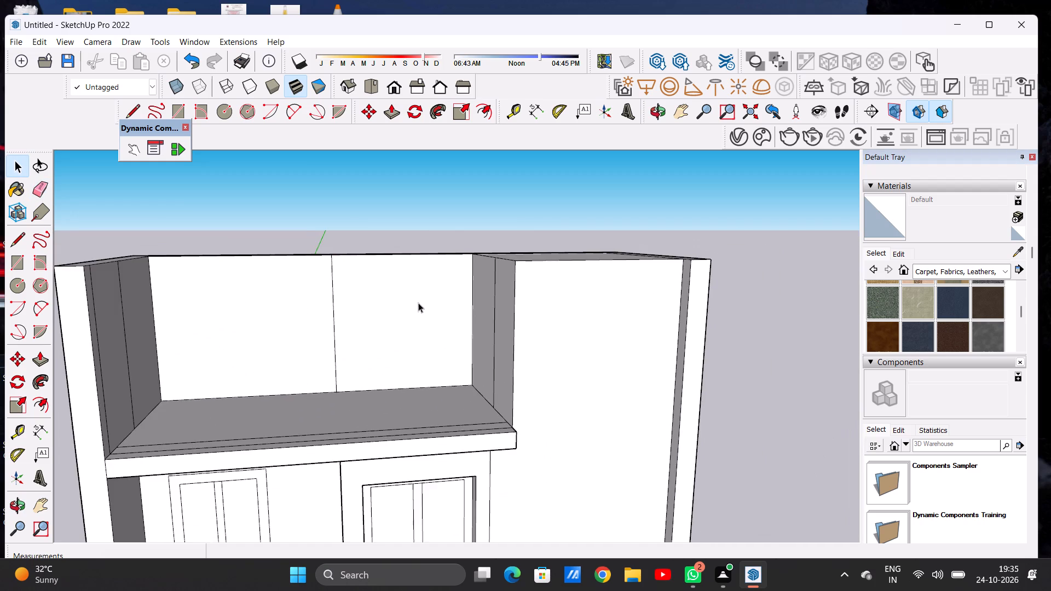
middle_click_drag(418, 303, 522, 386)
scroll(377, 280, "up", 2)
key("p")
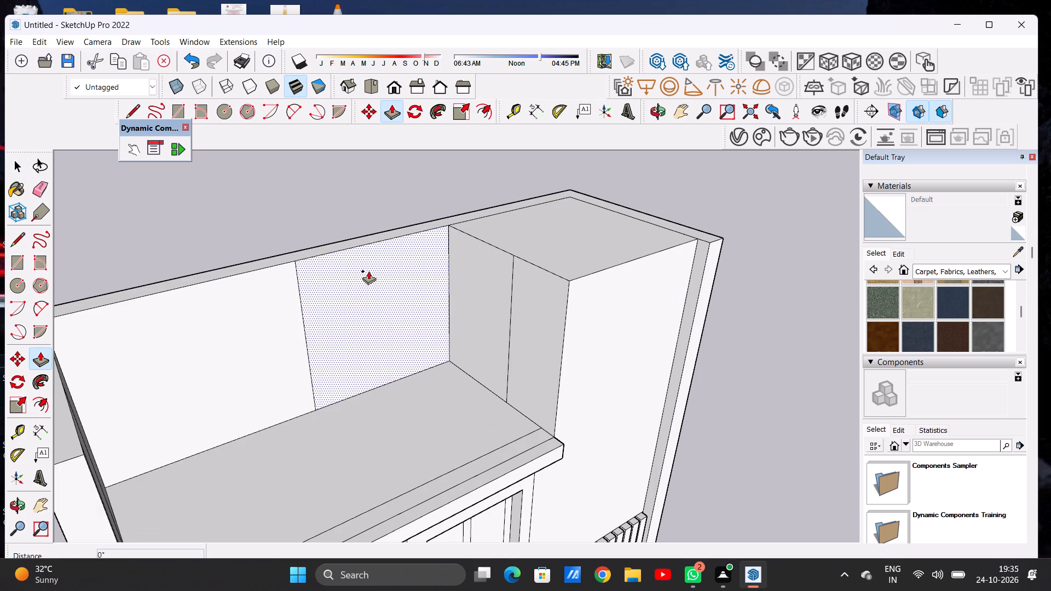
left_click(368, 271)
left_click(573, 277)
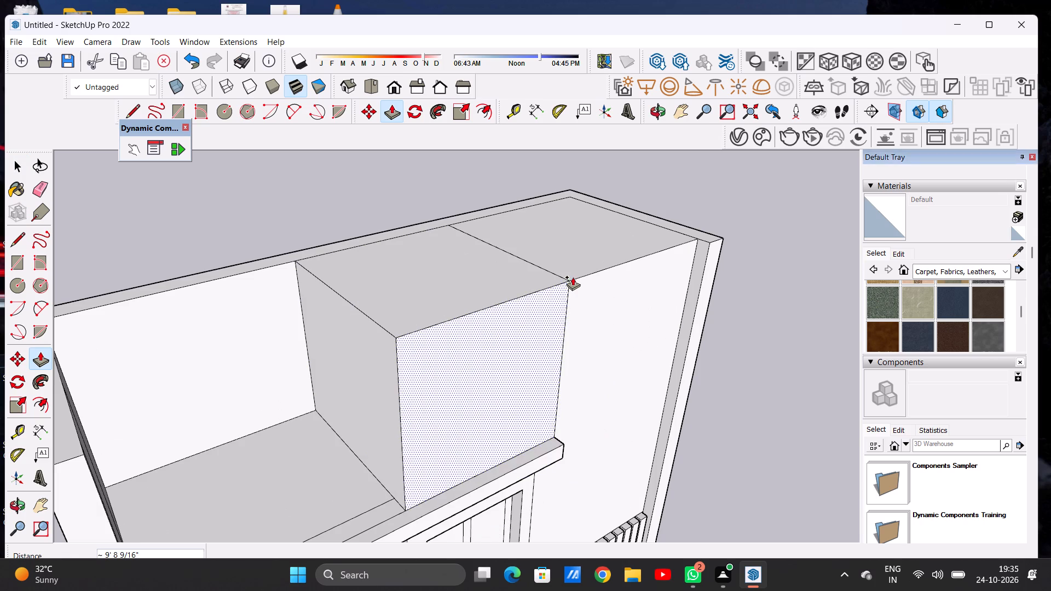
key("space")
Examine the new roof-level block beside the tower from above and from the front.
scroll(567, 325, "down", 10)
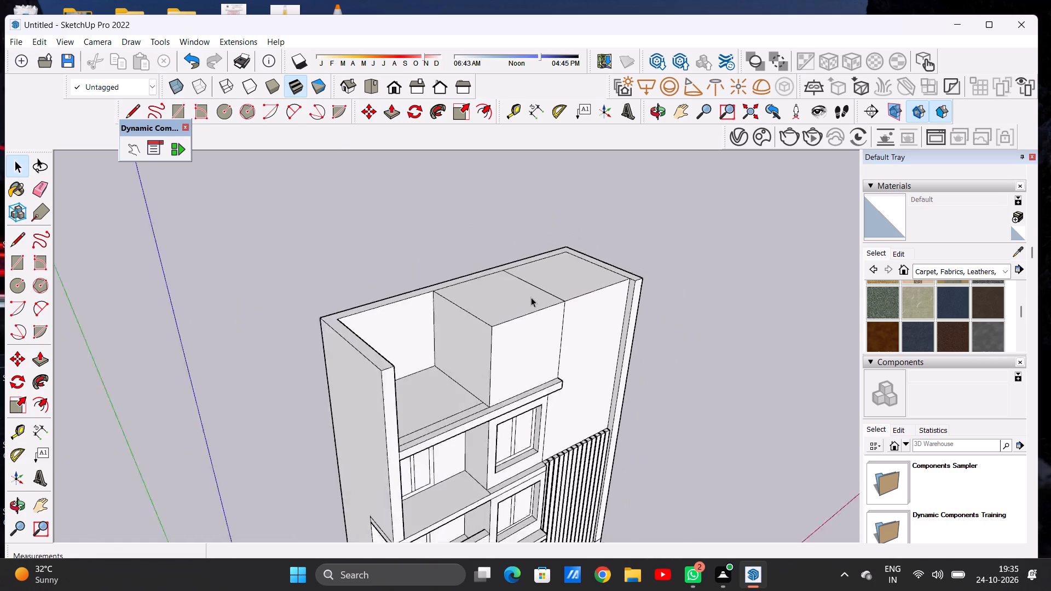
scroll(531, 297, "down", 2)
middle_click_drag(495, 319, 386, 242)
scroll(504, 279, "down", 3)
middle_click_drag(515, 295, 486, 265)
scroll(480, 263, "down", 1)
scroll(480, 263, "up", 5)
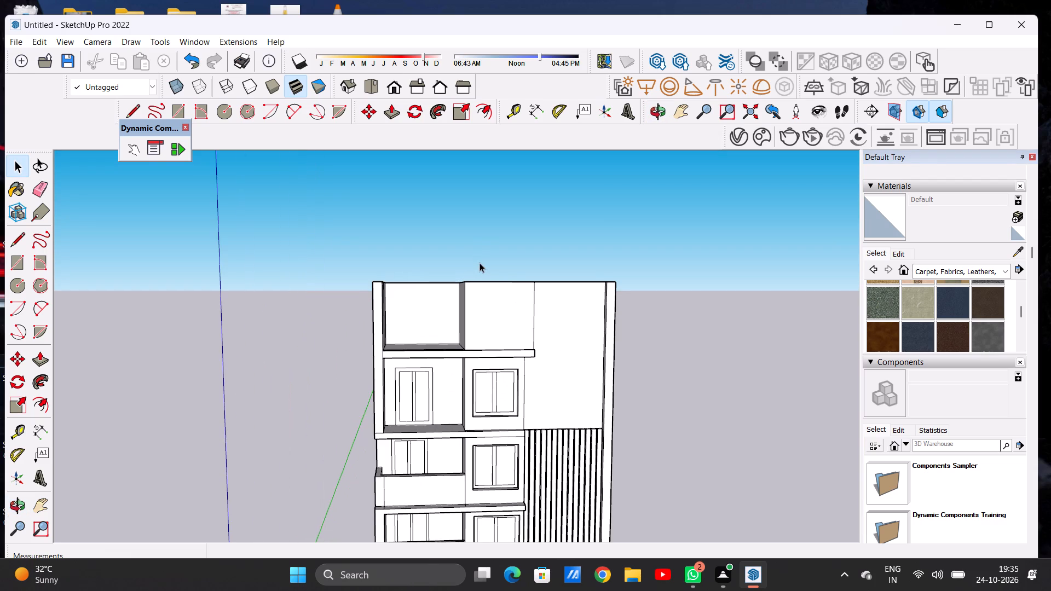
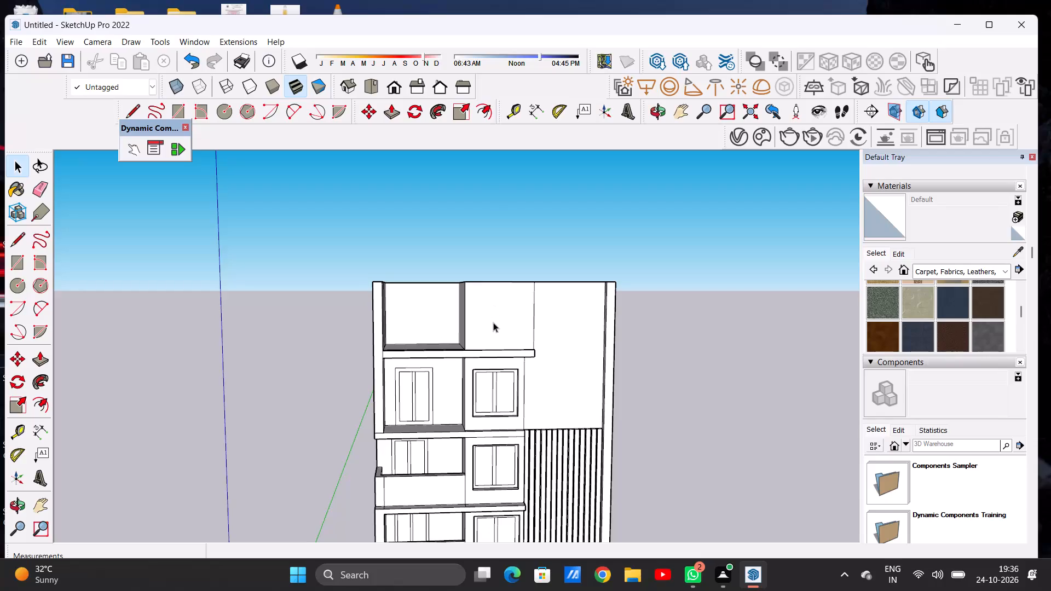
Draw a window rectangle about 5' 8" wide by 6' 4" high on the front face of the roof-level block beside the tower.
scroll(493, 333, "up", 8)
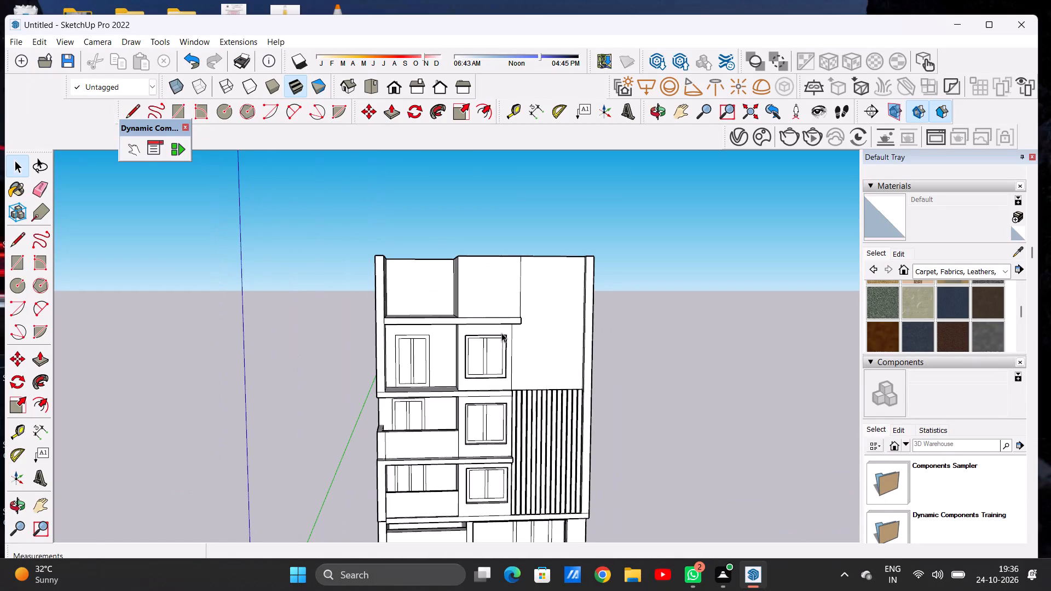
middle_click_drag(490, 319, 461, 328)
scroll(475, 303, "up", 4)
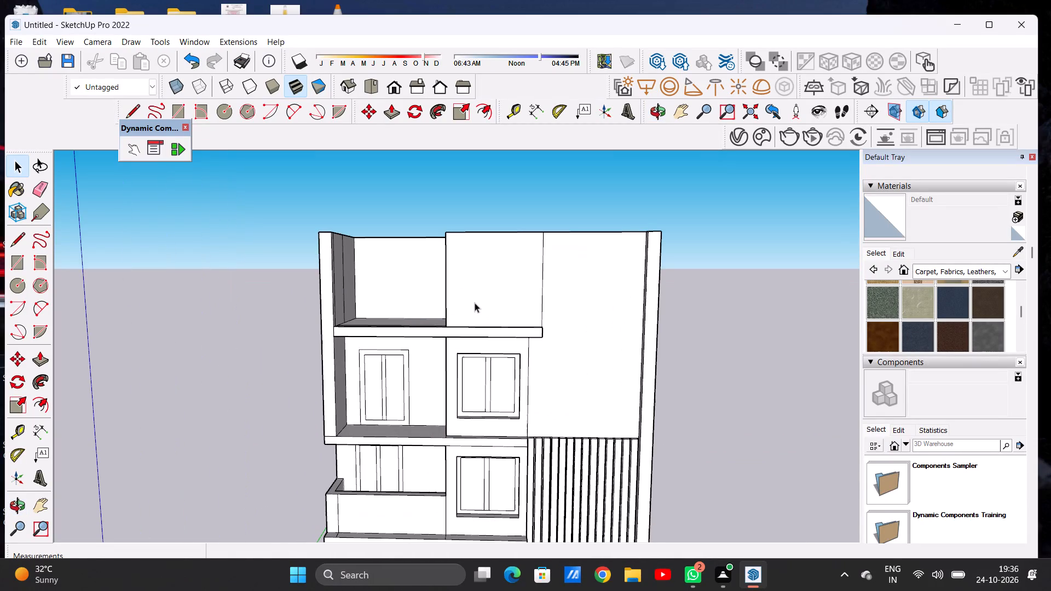
key("r")
scroll(490, 300, "down", 5)
middle_click_drag(514, 277, 539, 254)
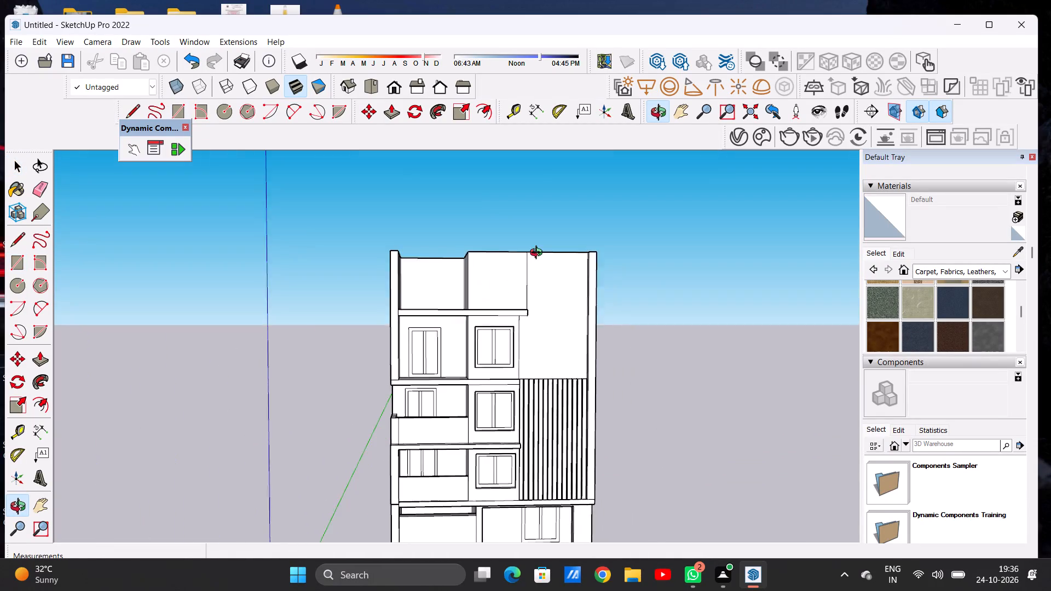
middle_click_drag(539, 254, 509, 280)
scroll(481, 278, "up", 5)
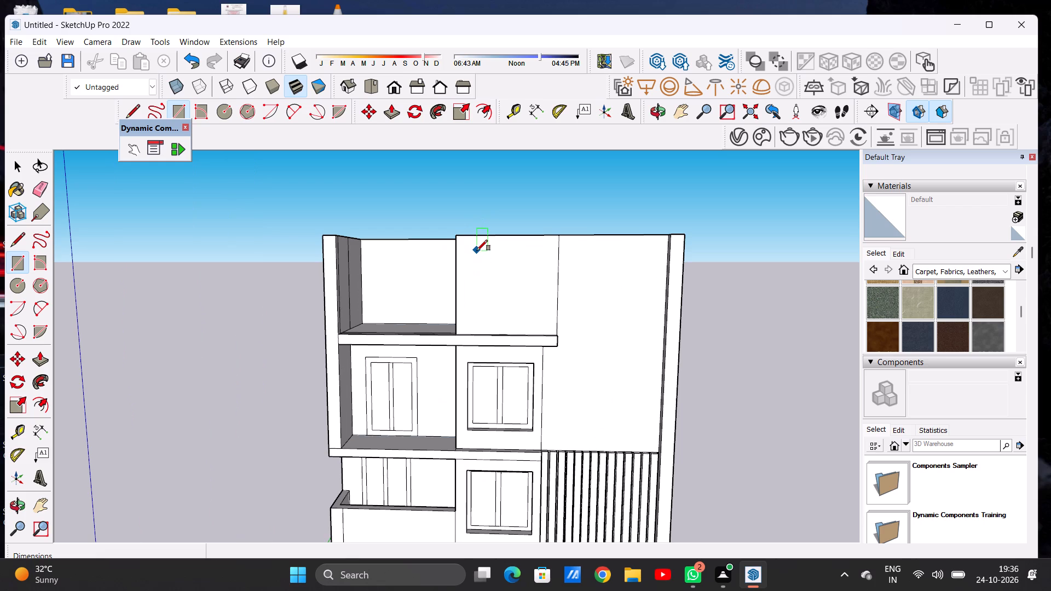
left_click(477, 251)
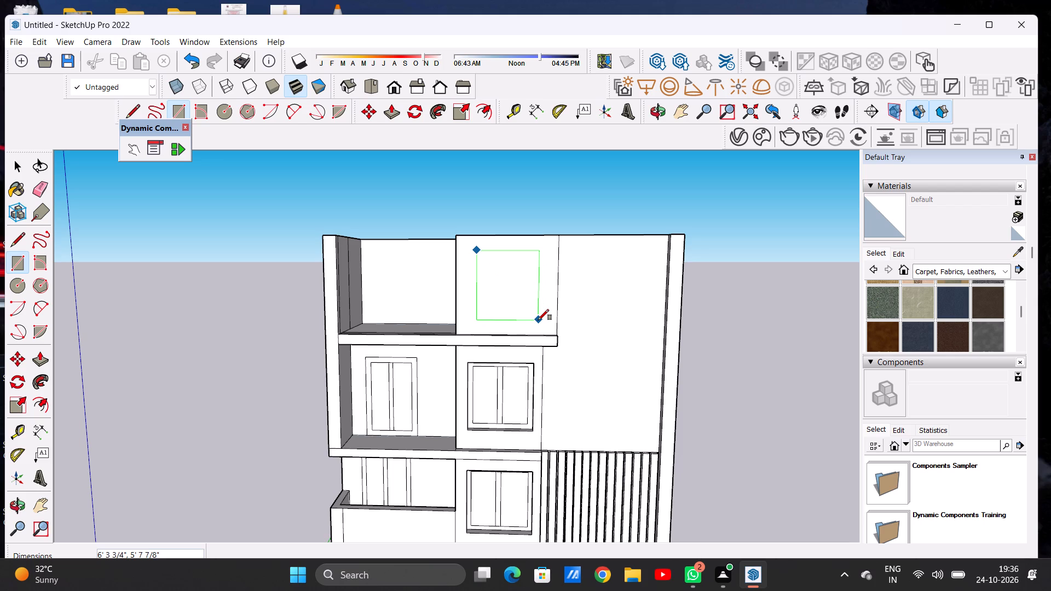
left_click(538, 320)
key("space")
Push/Pull the roof-level block's window rectangle inward about 11" to make a recess.
scroll(516, 283, "up", 4)
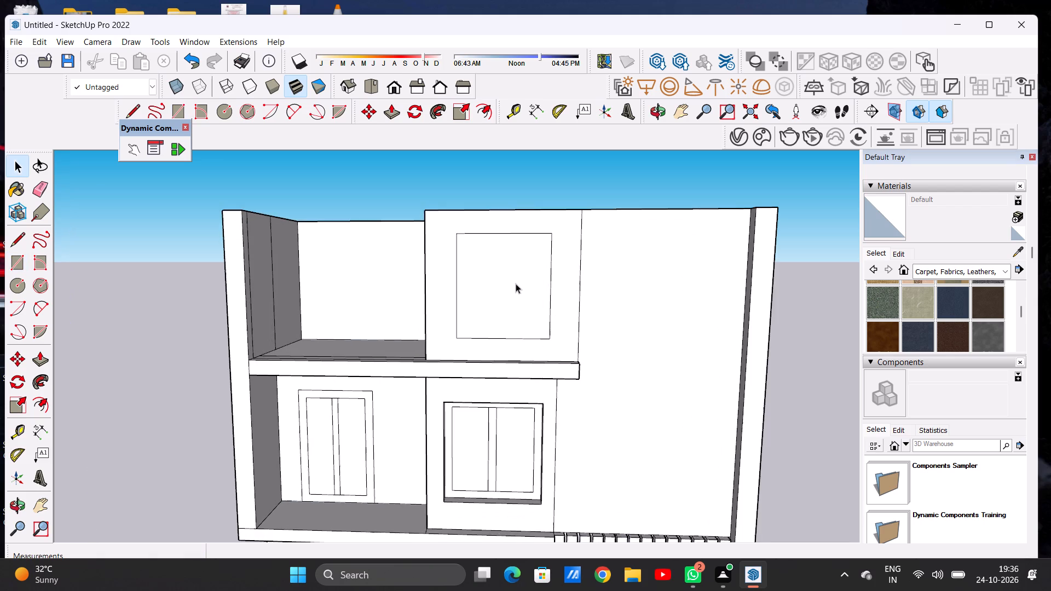
scroll(516, 283, "down", 5)
scroll(516, 281, "up", 1)
scroll(516, 281, "down", 1)
scroll(516, 281, "up", 2)
key("p")
middle_click_drag(501, 274, 496, 350)
scroll(492, 310, "up", 5)
left_click(505, 296)
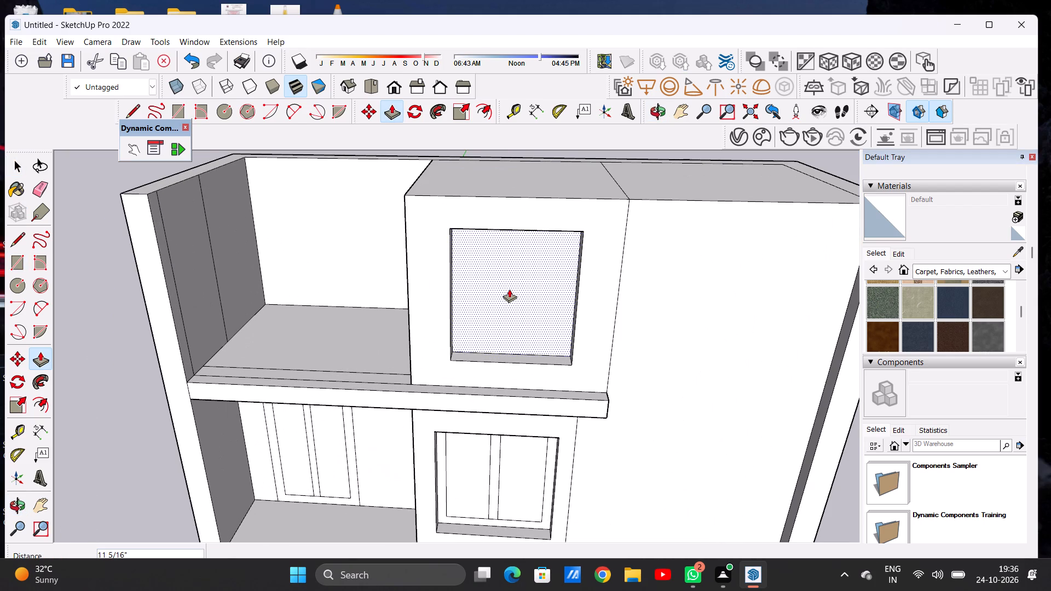
left_click(509, 289)
key("space")
Offset the recessed window face's outline inward about 4 7/8" to form the frame.
scroll(457, 315, "down", 6)
middle_click_drag(509, 328, 519, 264)
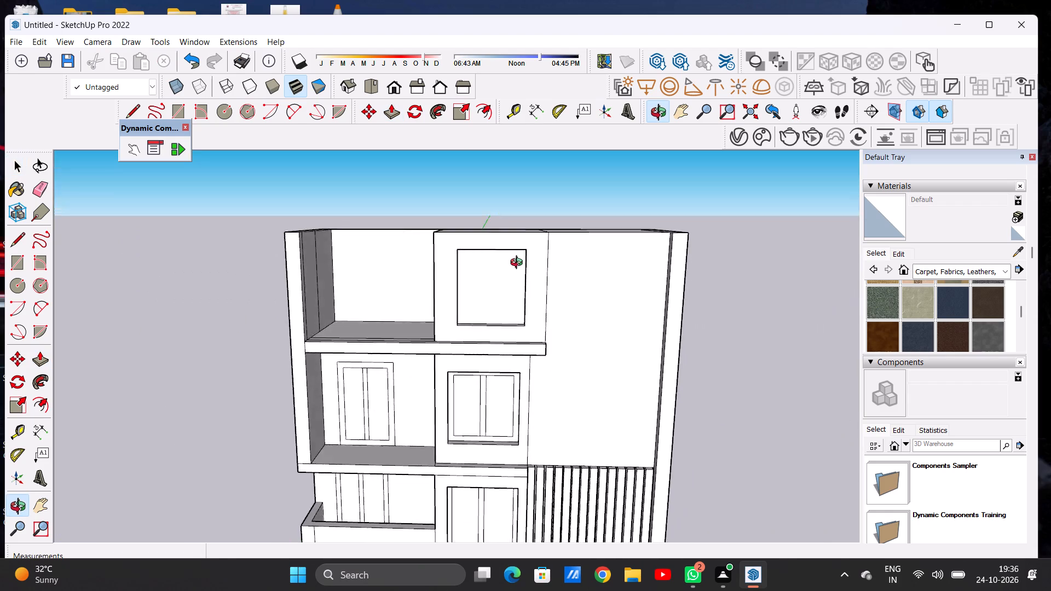
middle_click_drag(519, 264, 517, 247)
scroll(469, 291, "up", 3)
type("OF")
scroll(490, 254, "up", 6)
left_click(490, 254)
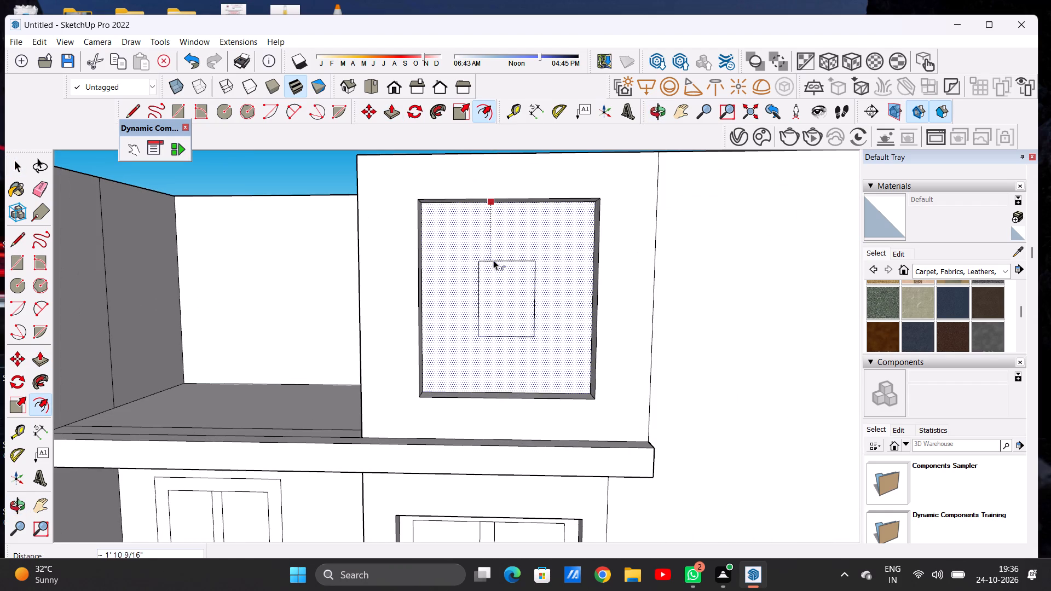
left_click(490, 215)
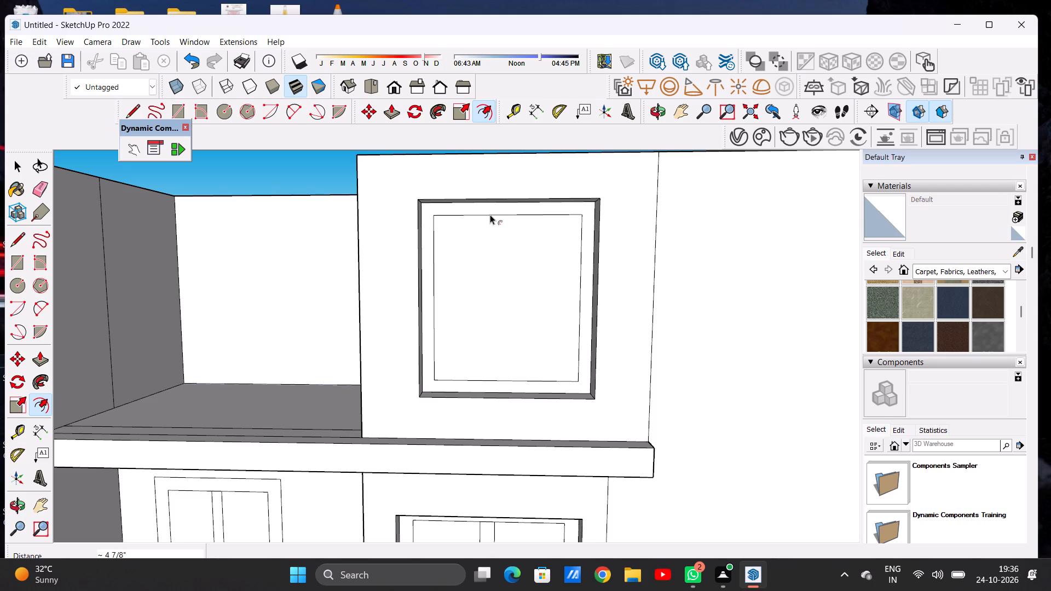
key("space")
Draw two close vertical lines, about 5' 6" long, down the middle of the framed window to form its central mullion.
type("L")
scroll(488, 211, "down", 10)
scroll(488, 211, "up", 1)
scroll(487, 210, "down", 1)
scroll(492, 242, "up", 1)
scroll(492, 242, "down", 1)
scroll(492, 242, "up", 4)
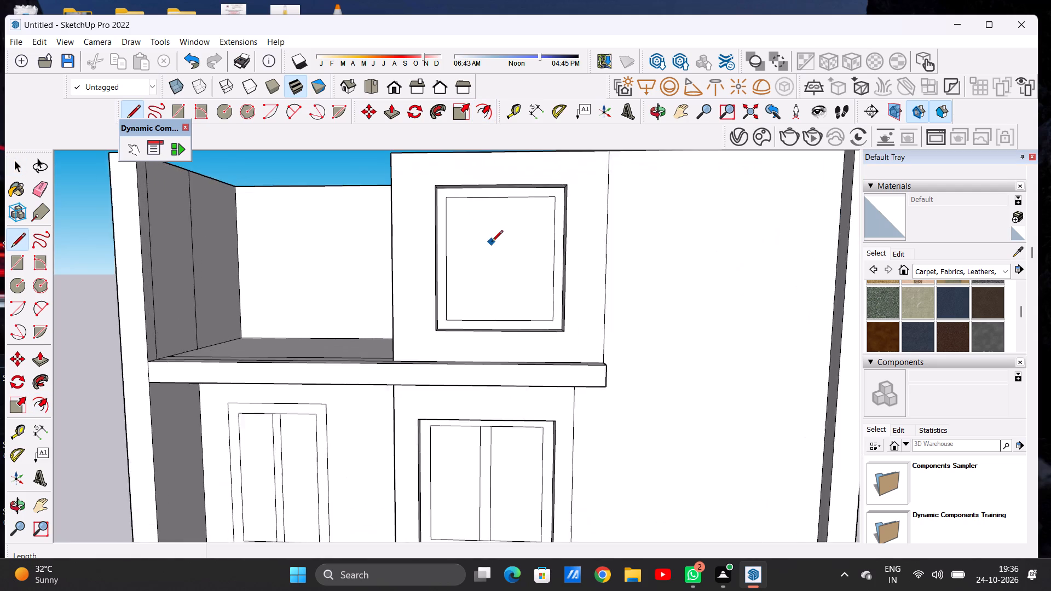
scroll(492, 242, "up", 5)
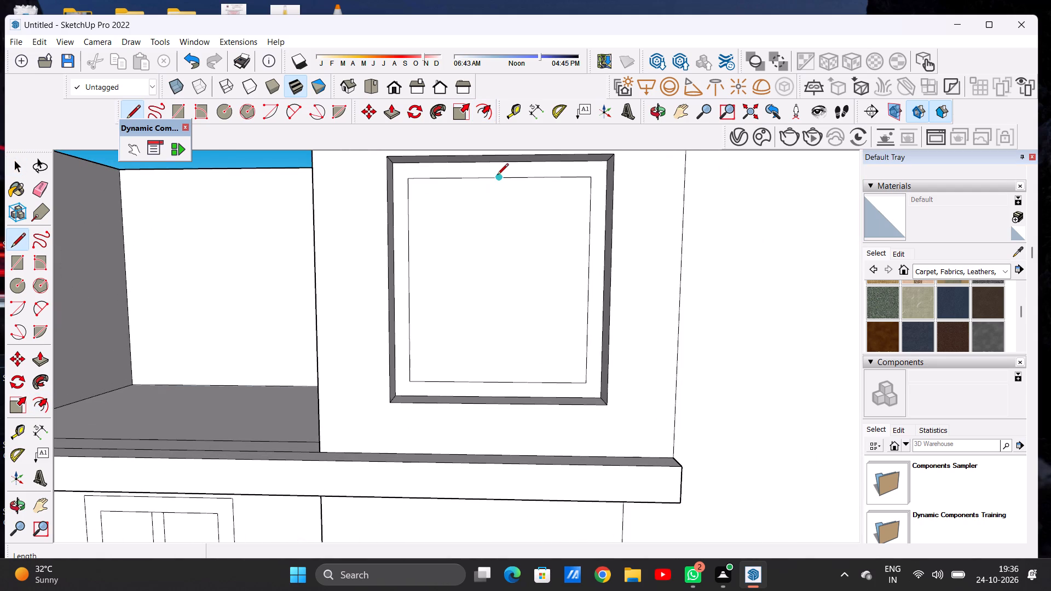
left_click(489, 178)
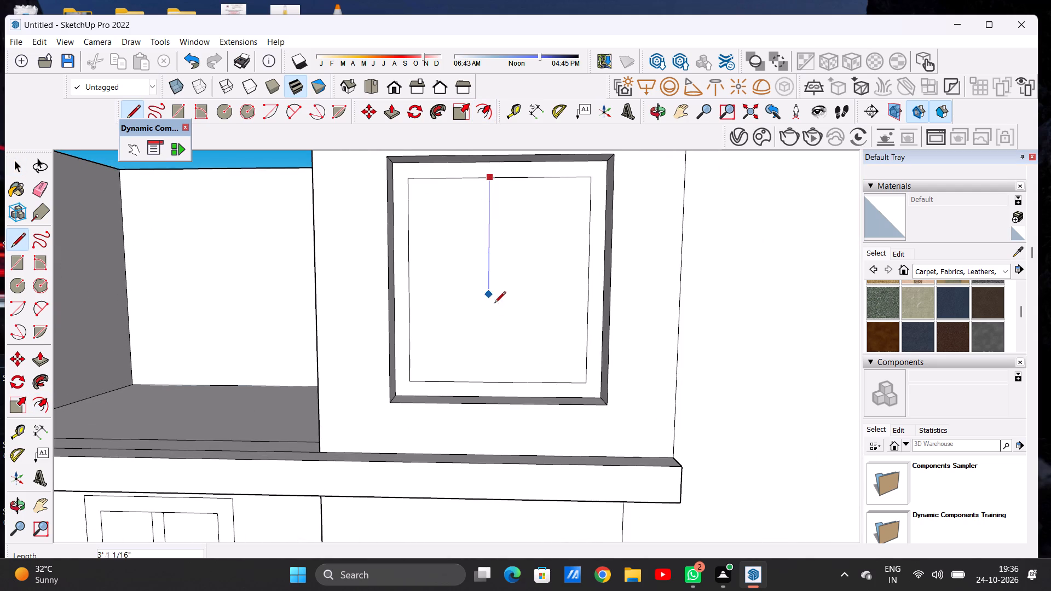
left_click(491, 380)
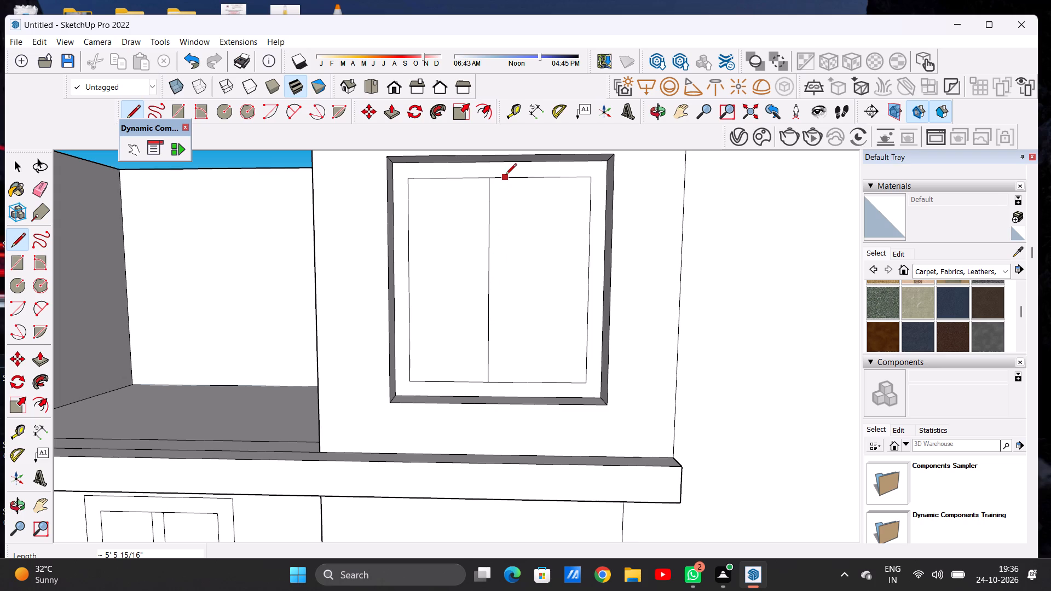
left_click(505, 177)
left_click(506, 379)
key("space")
Examine the roof terrace and its rear wall beside the new window from the front and from above.
scroll(494, 338, "down", 13)
scroll(526, 306, "up", 1)
scroll(526, 306, "down", 8)
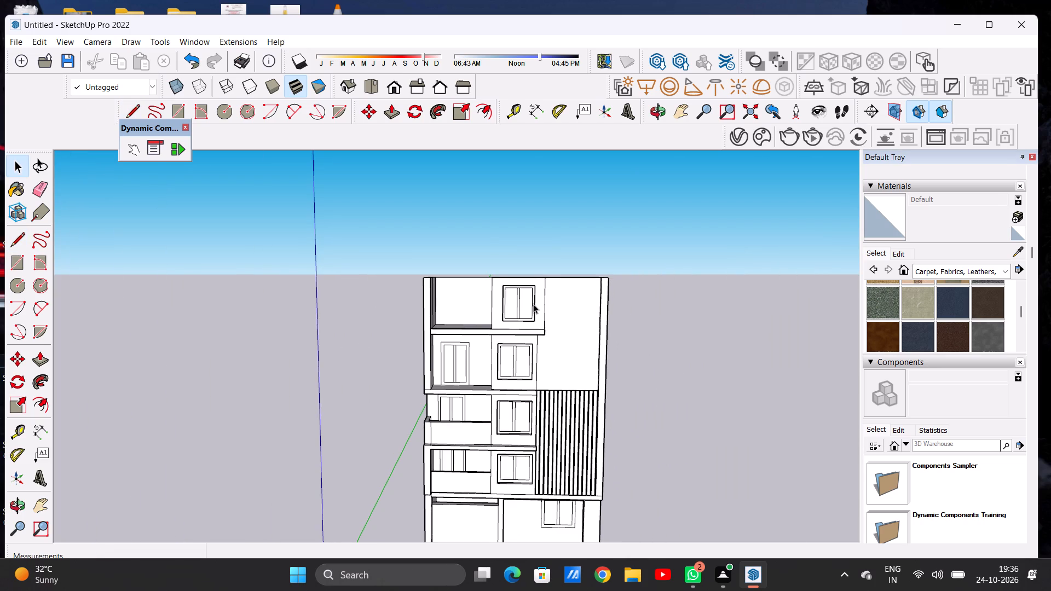
scroll(533, 303, "down", 5)
scroll(481, 315, "up", 8)
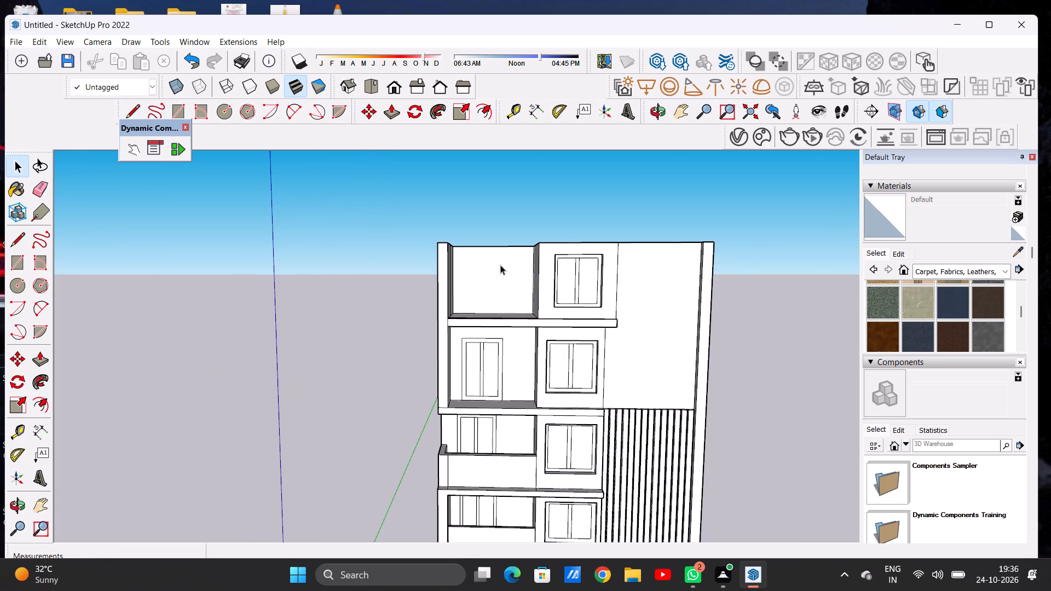
middle_click_drag(500, 265, 490, 373)
scroll(507, 287, "up", 3)
scroll(509, 286, "down", 1)
scroll(509, 286, "up", 1)
middle_click_drag(487, 298, 486, 339)
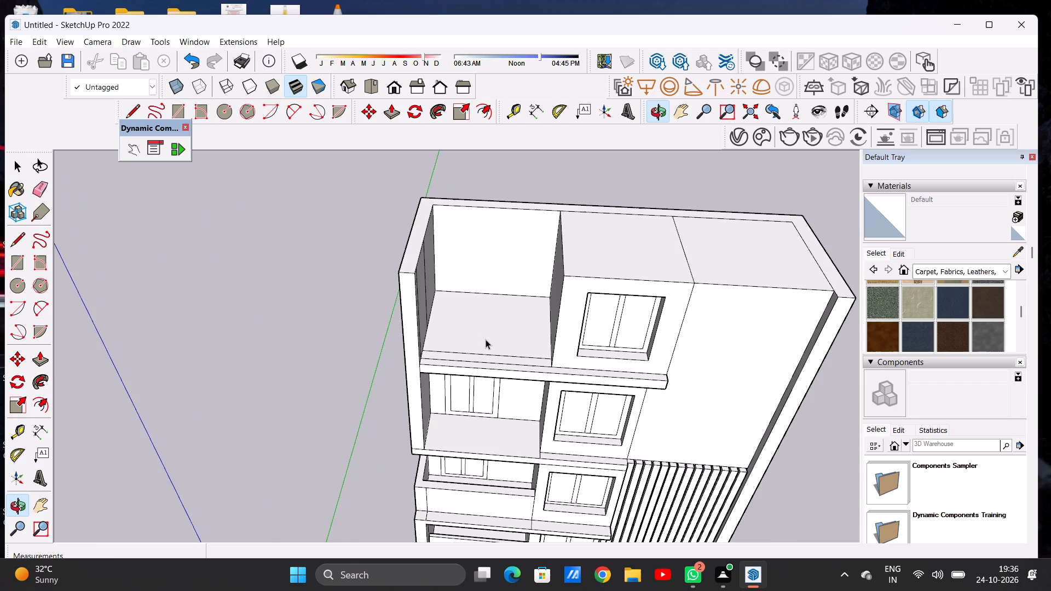
scroll(486, 339, "up", 1)
scroll(487, 340, "down", 1)
scroll(488, 341, "up", 4)
middle_click(488, 332)
scroll(464, 339, "down", 11)
middle_click_drag(452, 329, 436, 278)
scroll(480, 265, "up", 1)
scroll(481, 265, "down", 1)
scroll(481, 265, "up", 2)
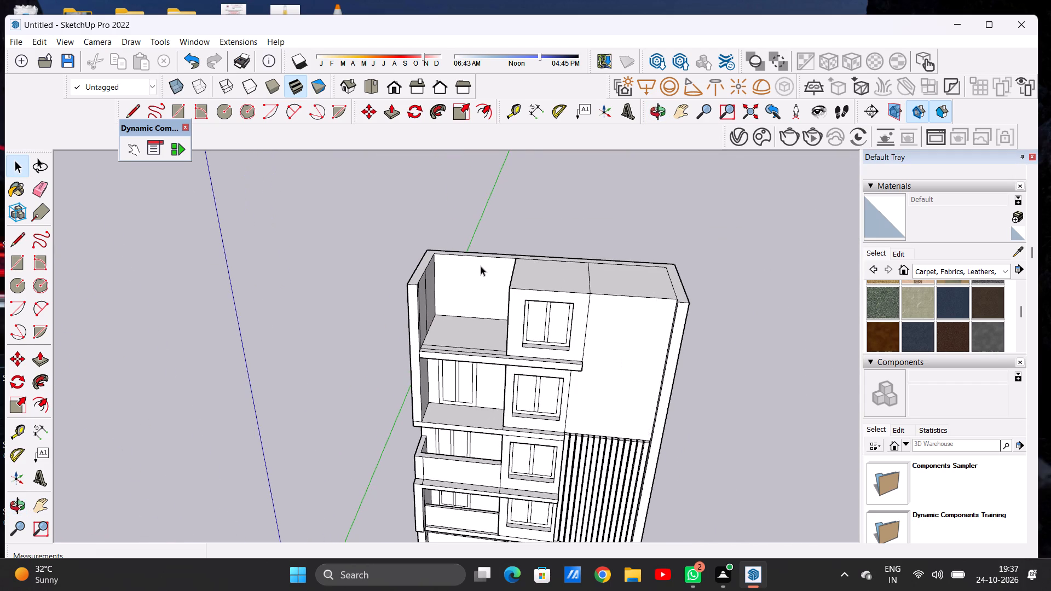
Push/Pull the roof terrace's remaining rear wall forward about 5' 9", keeping it set back from the windowed block.
key("p")
scroll(482, 269, "up", 5)
left_click(482, 269)
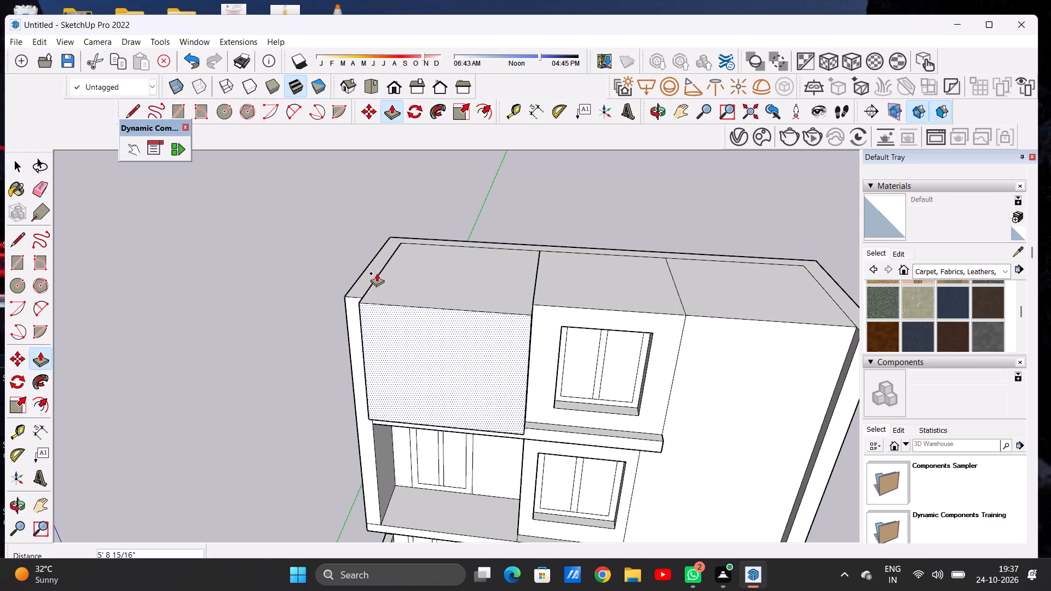
left_click(381, 273)
key("space")
Draw a door rectangle about 5' wide by 7' 9" high on the terrace's rear wall, rising from the floor above the door below.
scroll(496, 340, "down", 7)
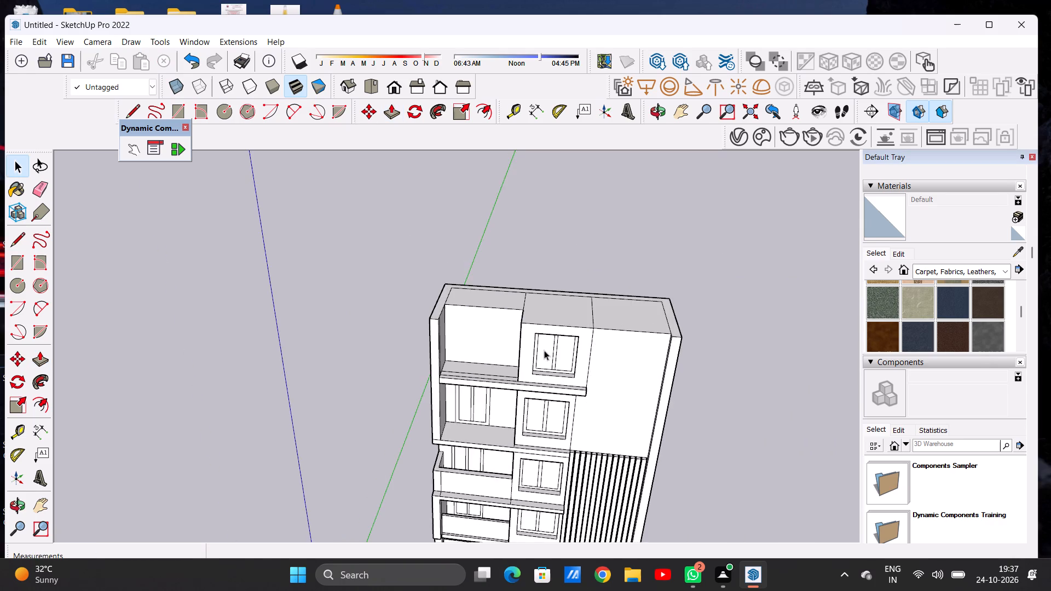
middle_click_drag(551, 347, 582, 255)
scroll(460, 338, "up", 8)
middle_click_drag(489, 338, 398, 325)
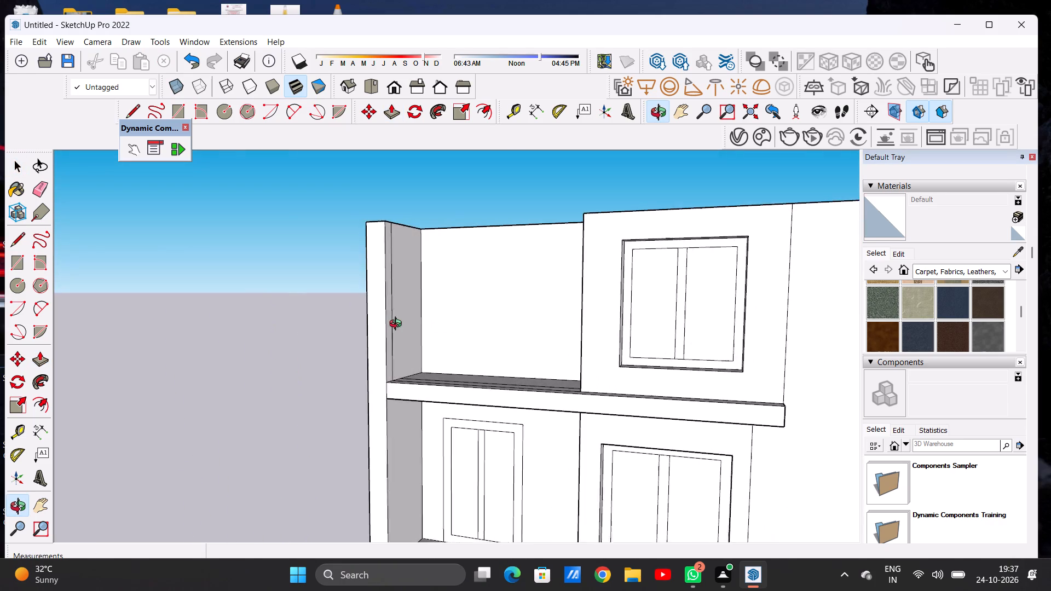
middle_click_drag(398, 325, 406, 332)
middle_click_drag(406, 332, 495, 338)
scroll(409, 344, "down", 11)
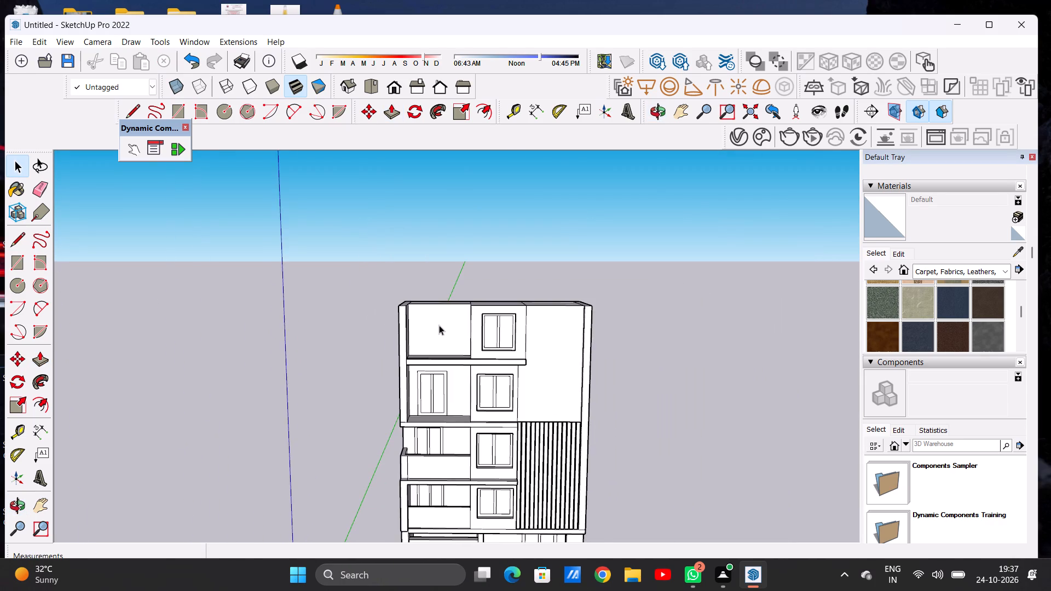
scroll(439, 325, "up", 2)
scroll(439, 325, "down", 1)
scroll(439, 325, "up", 7)
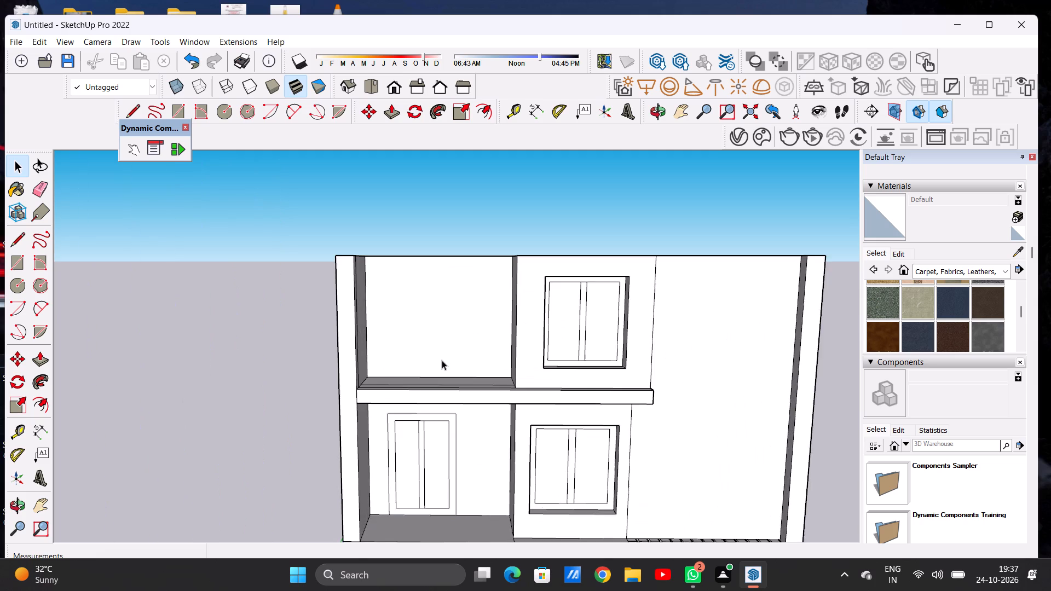
scroll(442, 360, "up", 1)
key("r")
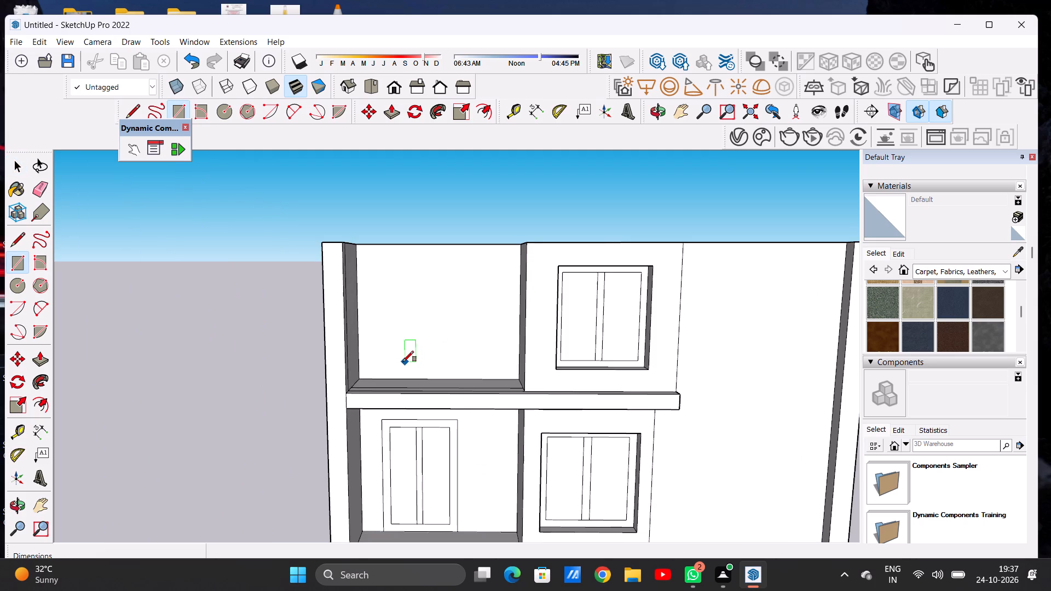
left_click(385, 375)
left_click(458, 264)
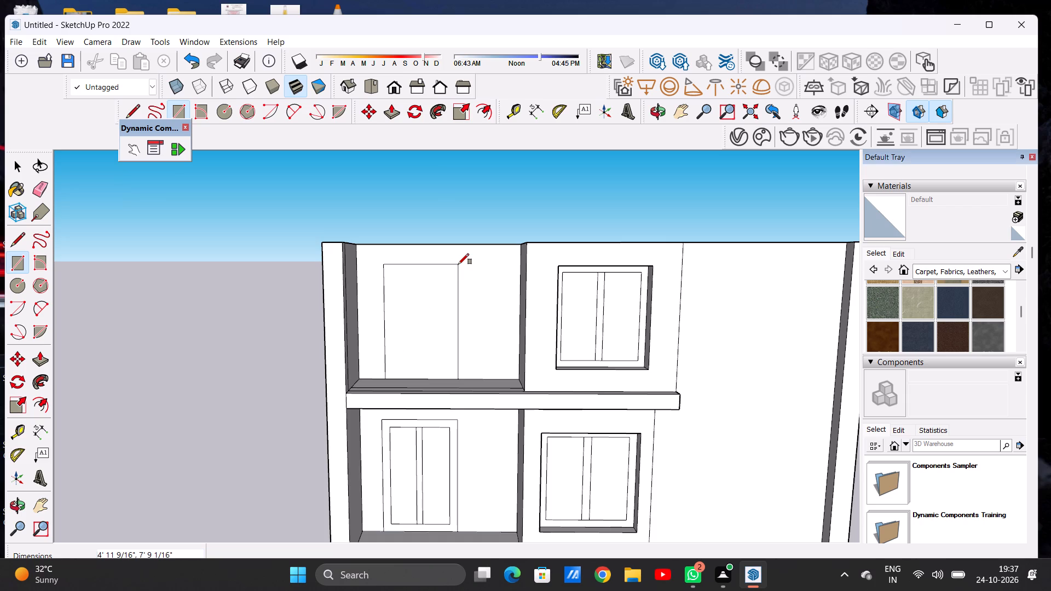
key("space")
Offset the terrace door rectangle inward about 4 5/16" to form the door frame.
scroll(557, 347, "down", 6)
scroll(475, 352, "up", 7)
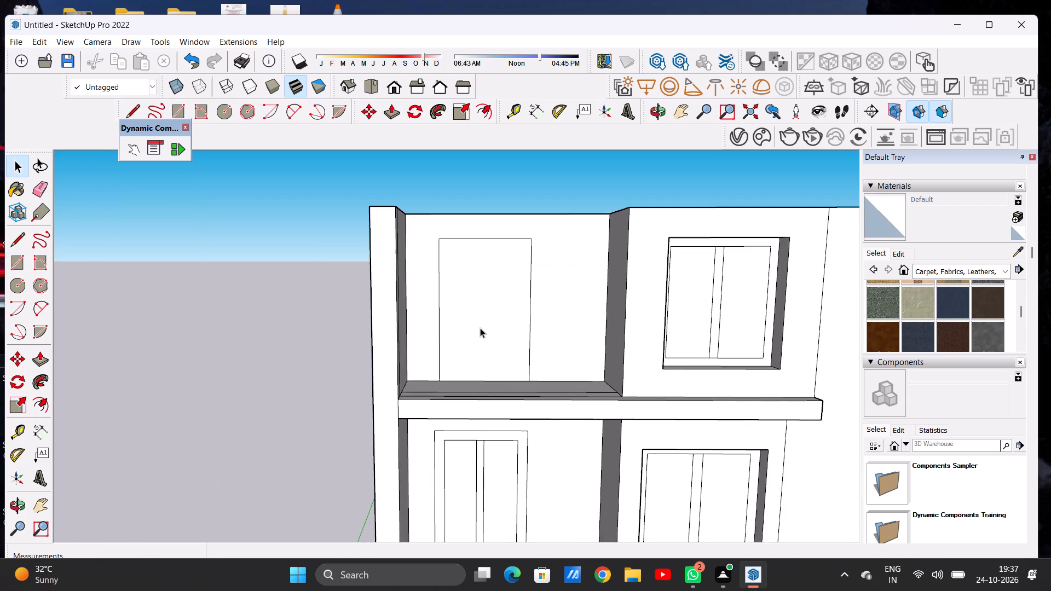
scroll(505, 263, "up", 3)
type("OF")
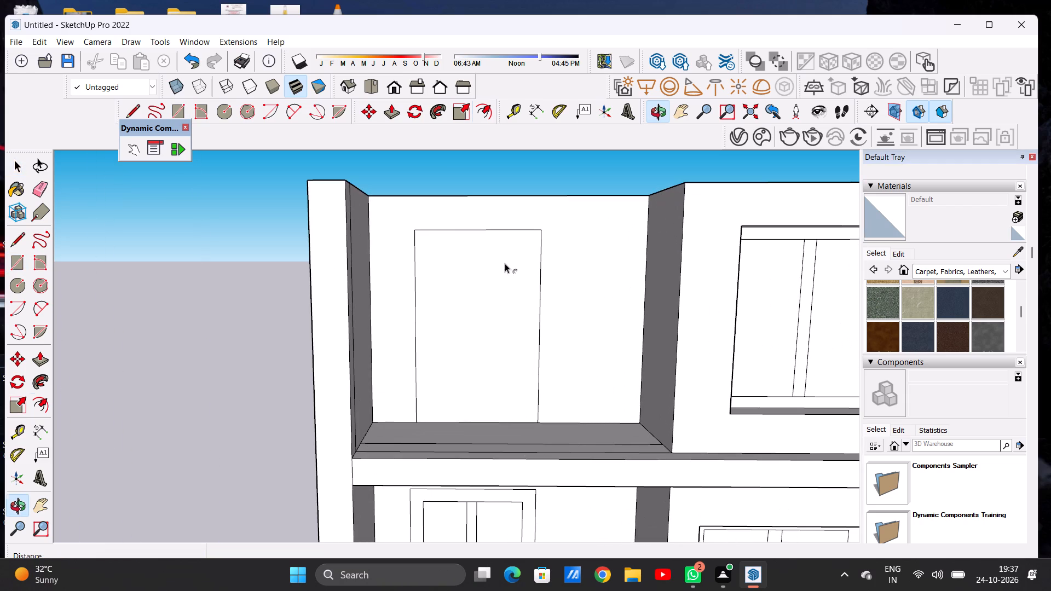
left_click(487, 249)
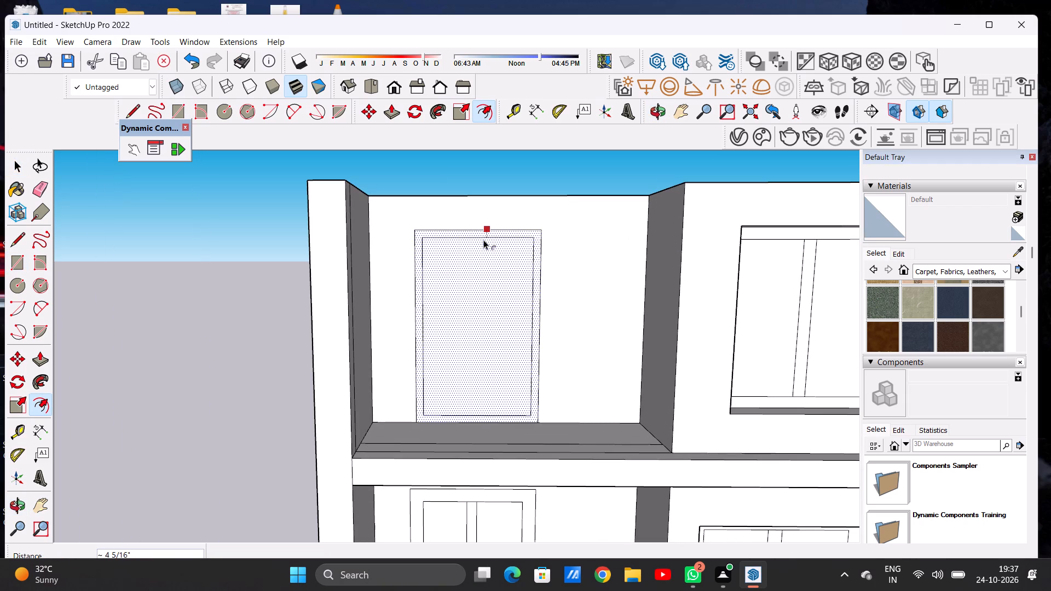
left_click(483, 240)
key("space")
Draw two closely spaced vertical lines, about 7' long, down the middle of the terrace door's inner panel to form its central mullion.
scroll(479, 289, "down", 7)
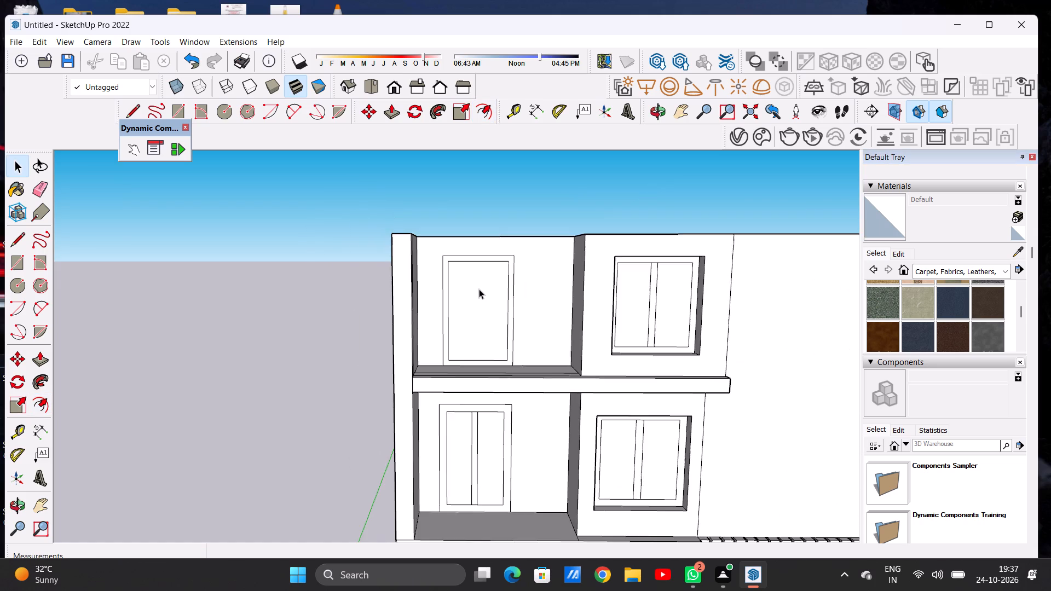
scroll(478, 282, "down", 6)
scroll(483, 308, "up", 5)
scroll(488, 254, "up", 3)
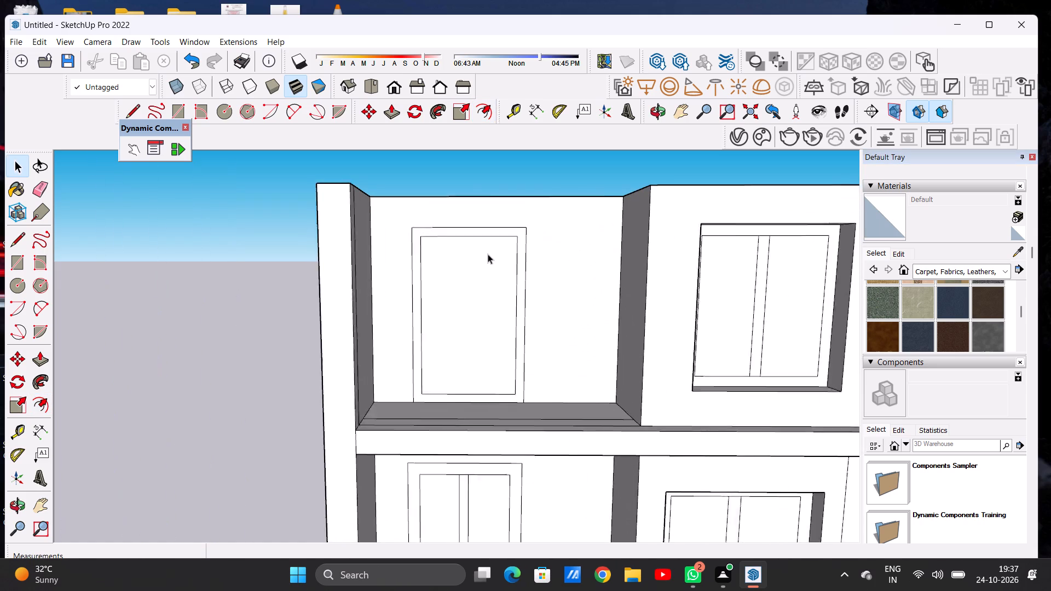
scroll(488, 254, "up", 2)
key("l")
scroll(488, 254, "up", 6)
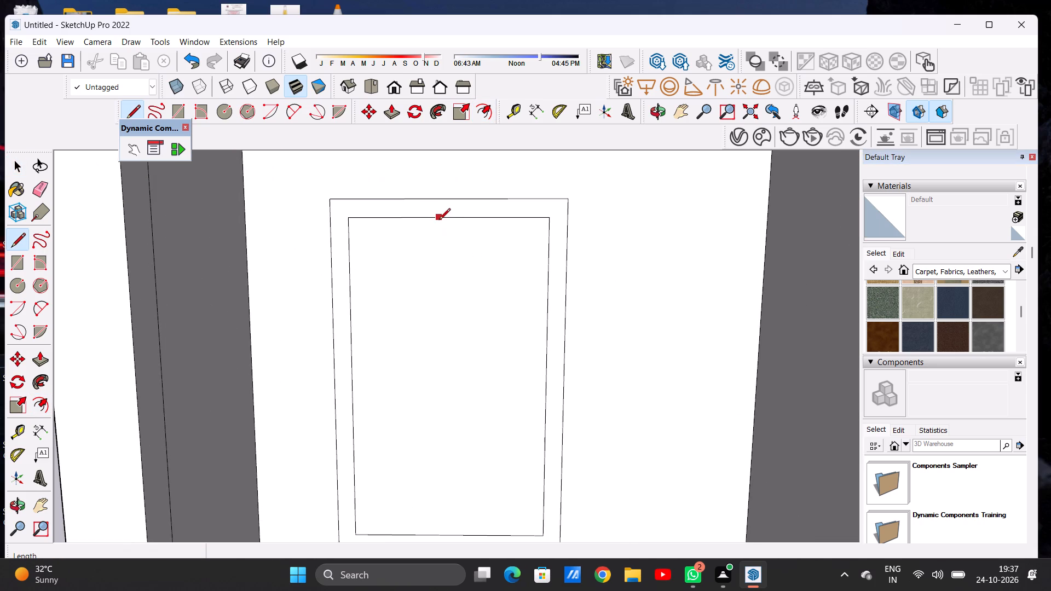
left_click(439, 218)
scroll(436, 311, "down", 7)
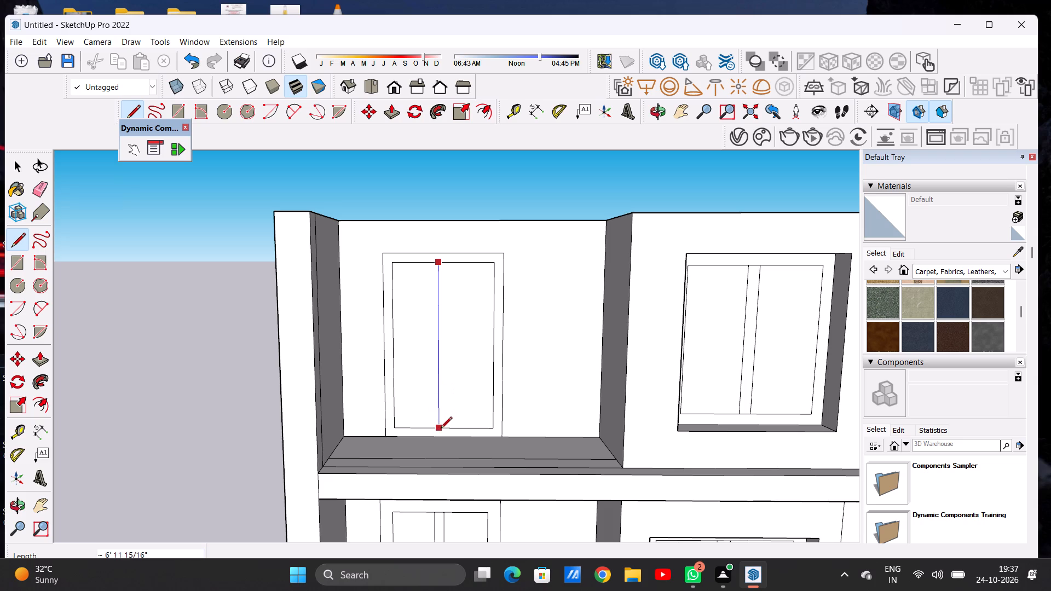
left_click(441, 429)
scroll(446, 274, "up", 4)
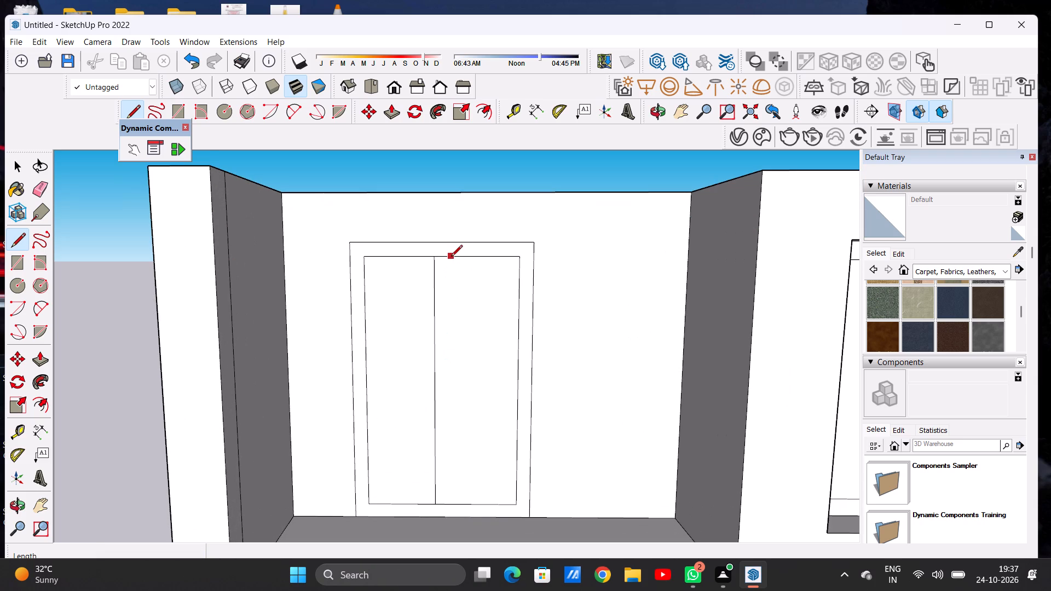
left_click(449, 260)
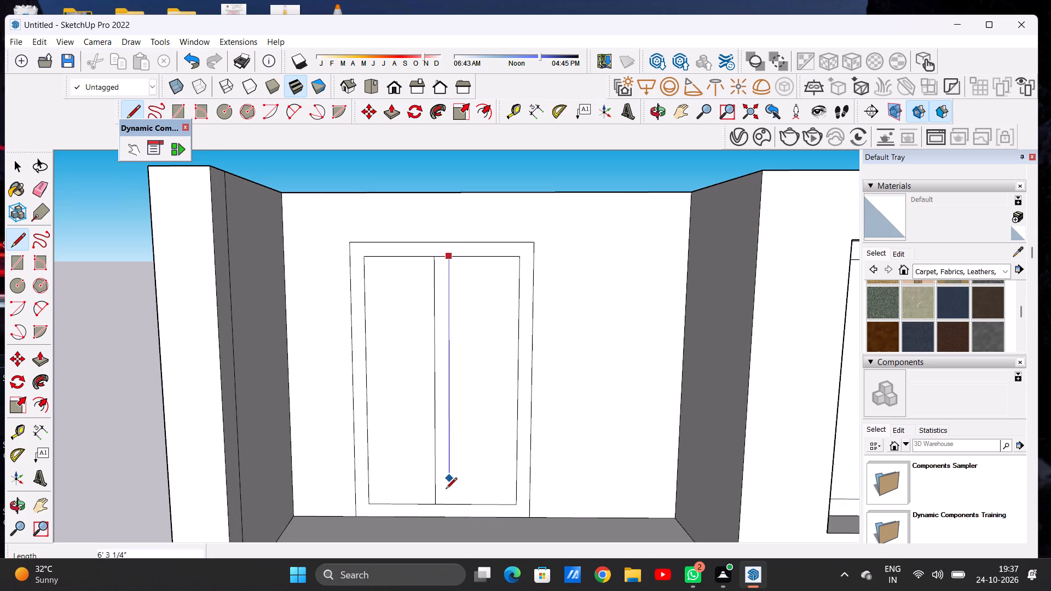
left_click(444, 505)
key("space")
Examine the whole front facade from several angles and distances, comparing the roof-level block with the floors below.
scroll(476, 422, "down", 12)
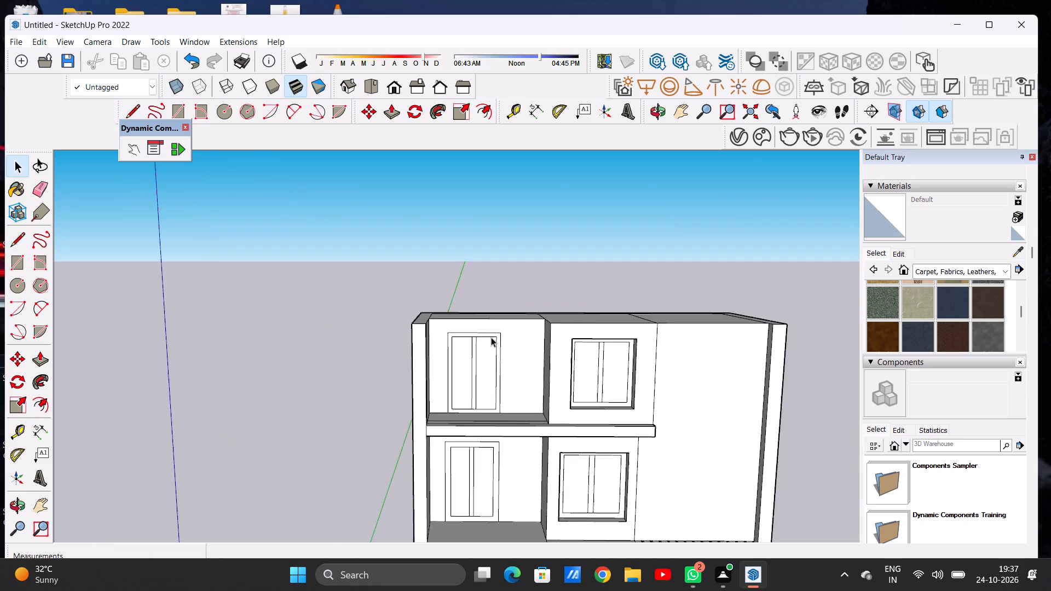
scroll(491, 337, "down", 9)
middle_click_drag(515, 431, 415, 393)
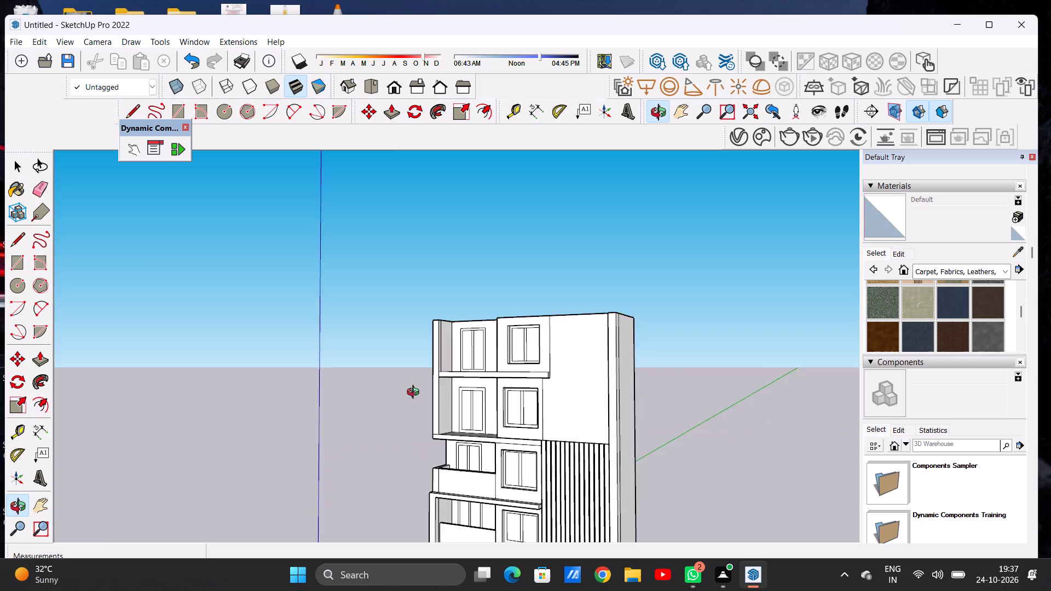
middle_click_drag(415, 393, 471, 414)
scroll(490, 382, "down", 4)
scroll(495, 380, "up", 1)
scroll(498, 378, "down", 2)
middle_click_drag(498, 398, 507, 405)
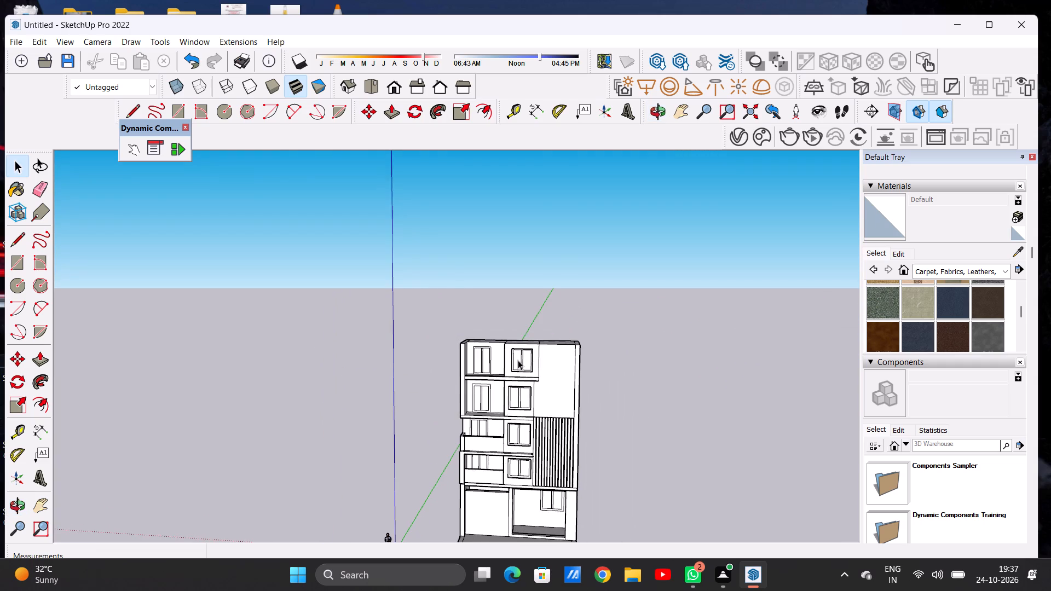
scroll(518, 360, "down", 5)
scroll(530, 398, "up", 8)
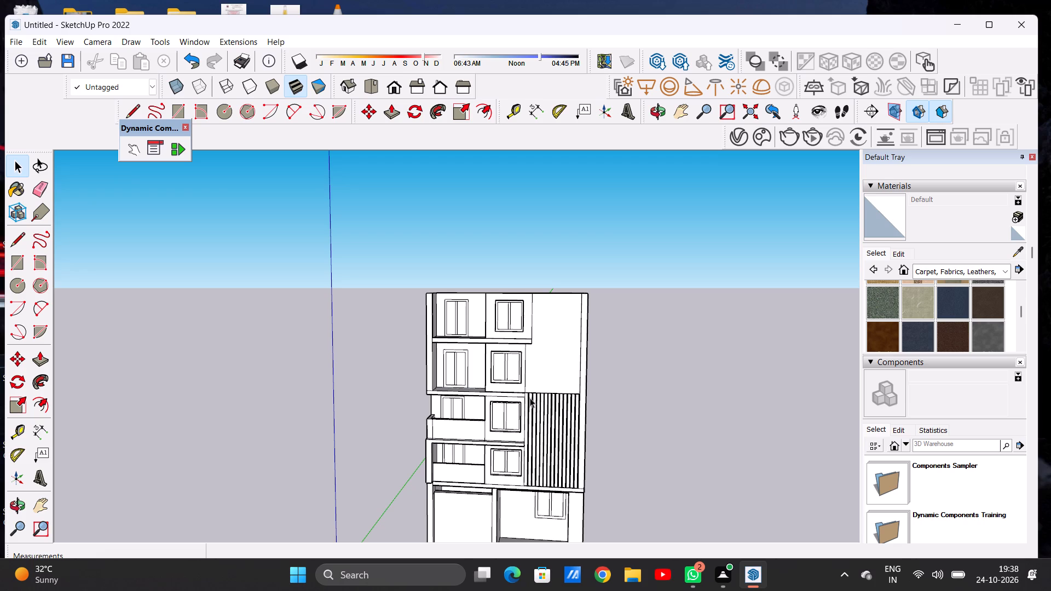
scroll(496, 394, "down", 20)
scroll(496, 394, "down", 1)
scroll(482, 388, "up", 1)
scroll(482, 388, "down", 1)
scroll(478, 393, "up", 6)
middle_click_drag(548, 404, 360, 426)
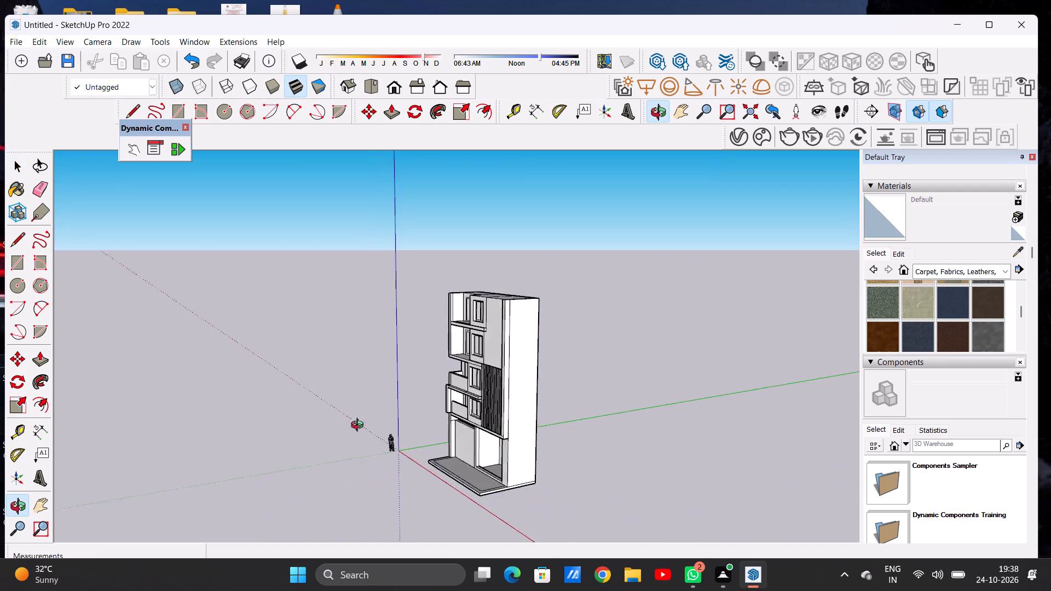
middle_click_drag(360, 426, 563, 419)
scroll(478, 354, "up", 6)
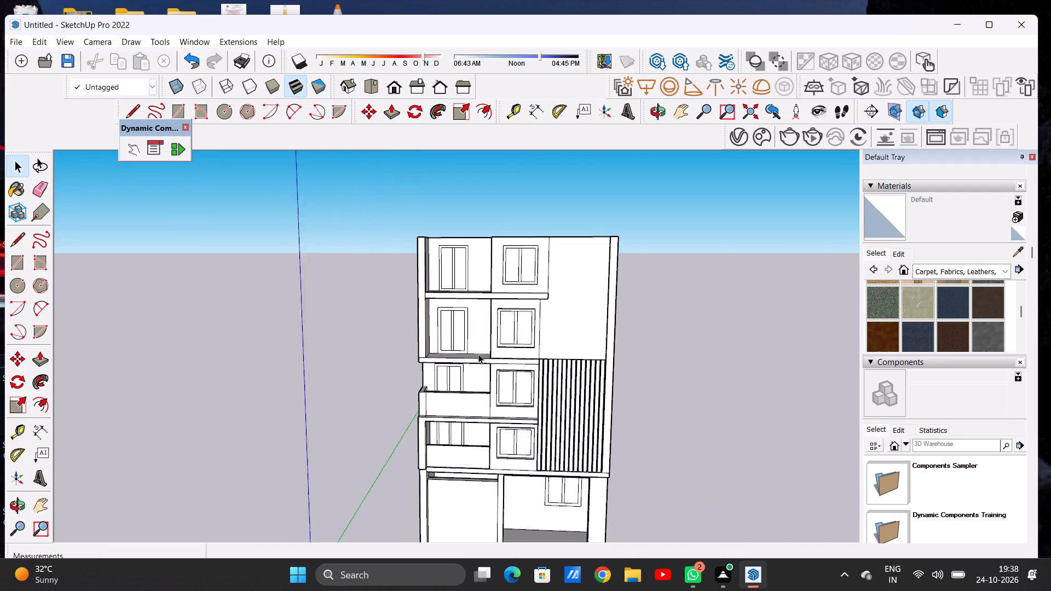
scroll(478, 354, "up", 1)
scroll(640, 279, "down", 7)
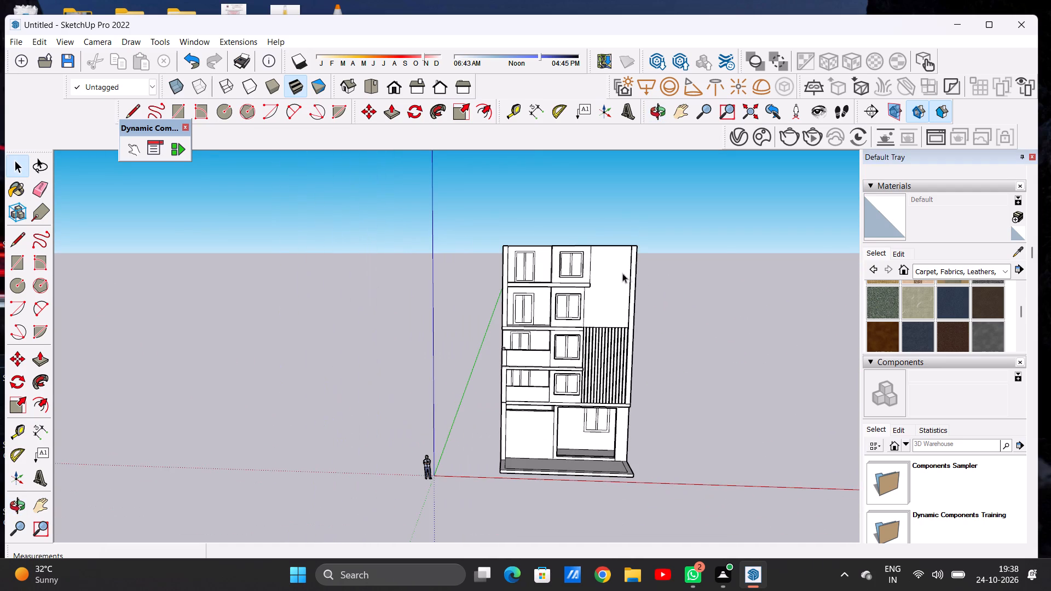
scroll(600, 260, "down", 6)
scroll(591, 309, "up", 3)
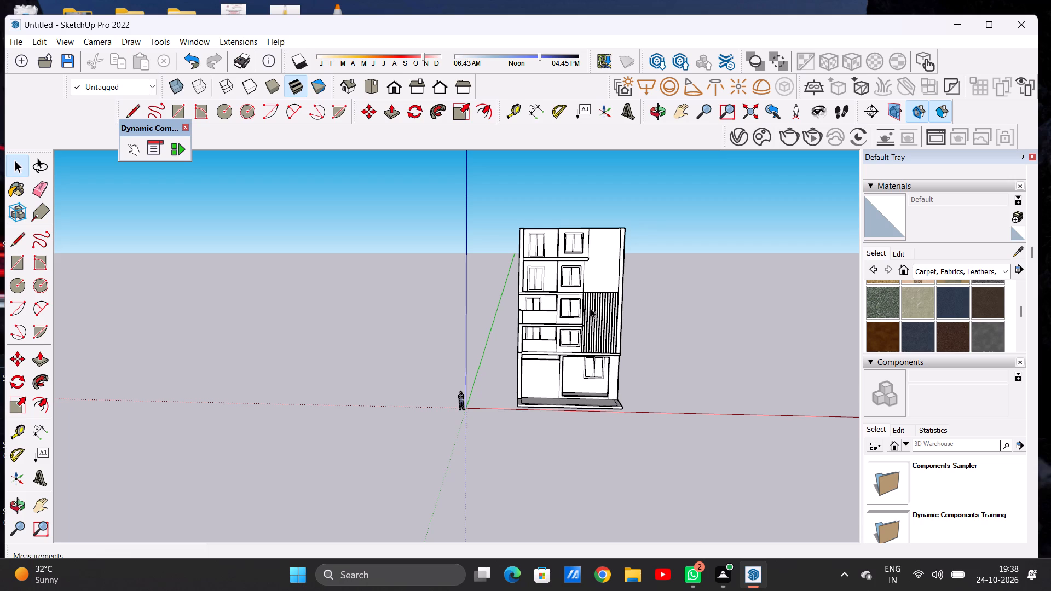
scroll(582, 135, "down", 7)
scroll(582, 266, "up", 5)
middle_click_drag(660, 305, 648, 307)
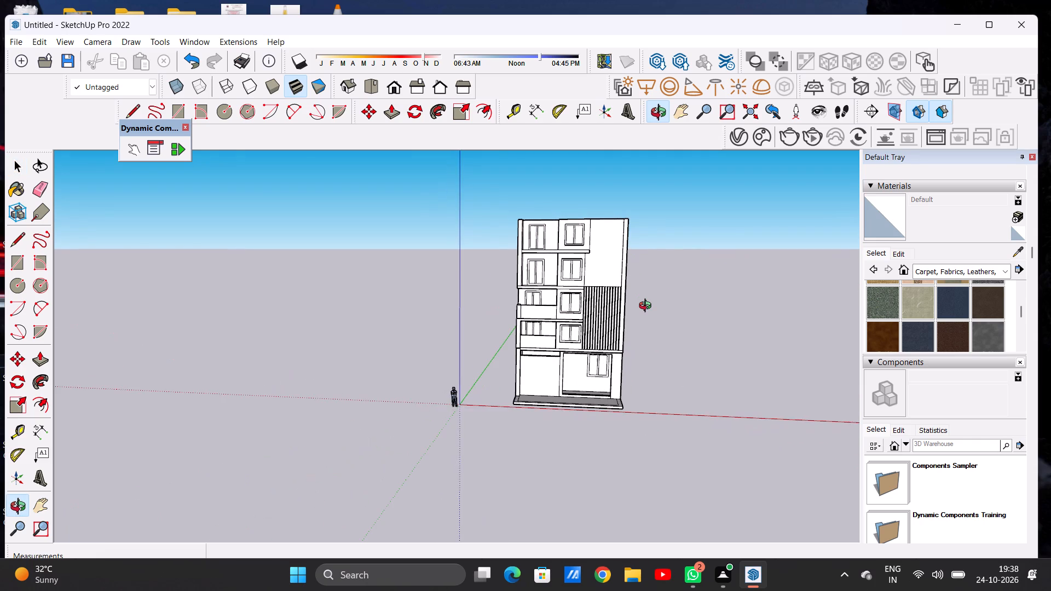
middle_click_drag(648, 307, 610, 333)
middle_click_drag(610, 333, 666, 322)
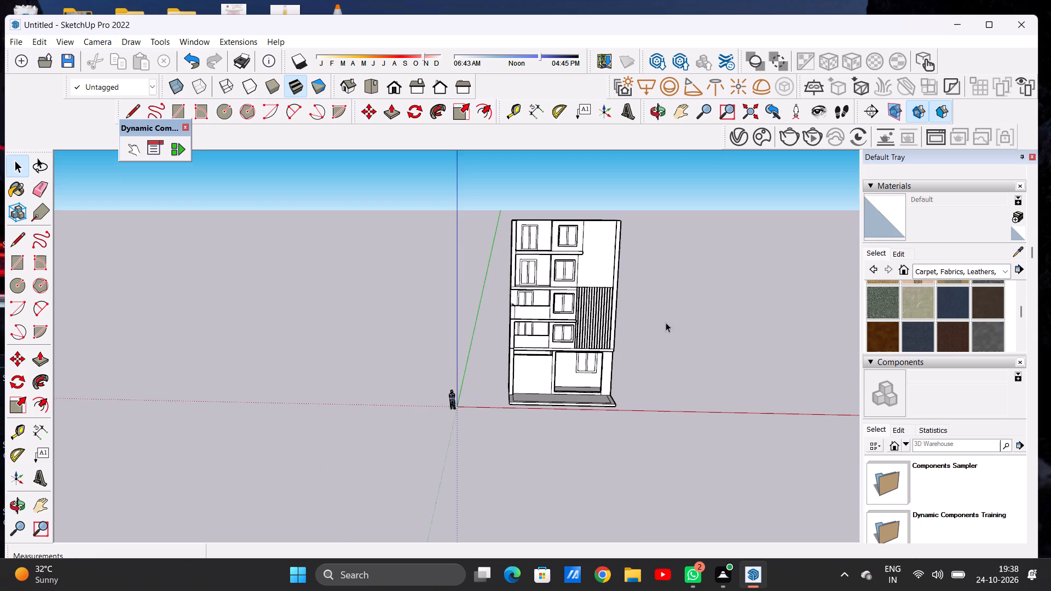
middle_click_drag(620, 311, 607, 303)
scroll(559, 270, "up", 6)
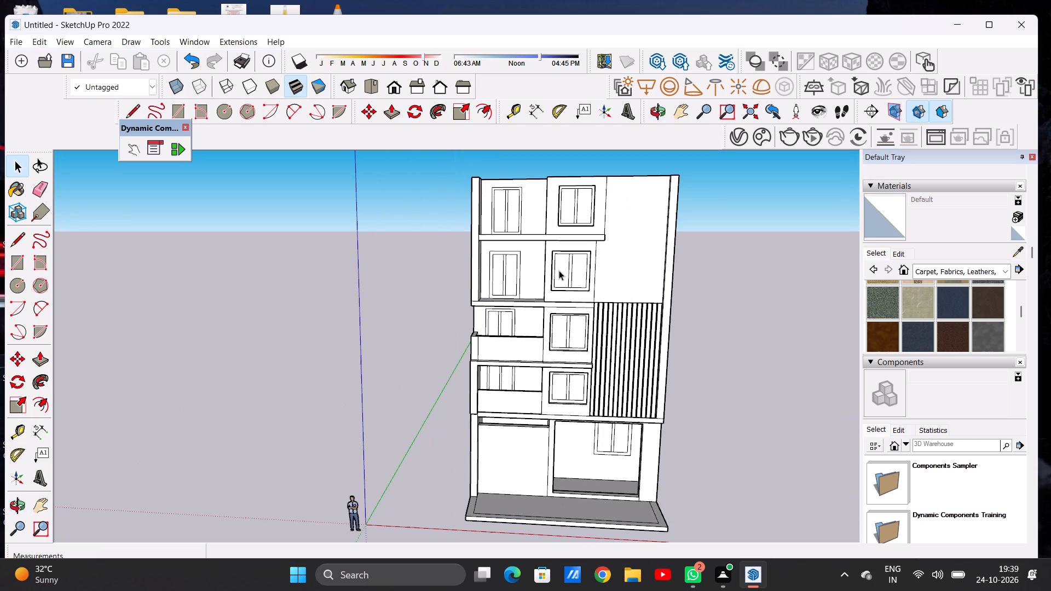
scroll(546, 204, "down", 10)
scroll(558, 270, "up", 6)
scroll(511, 287, "down", 2)
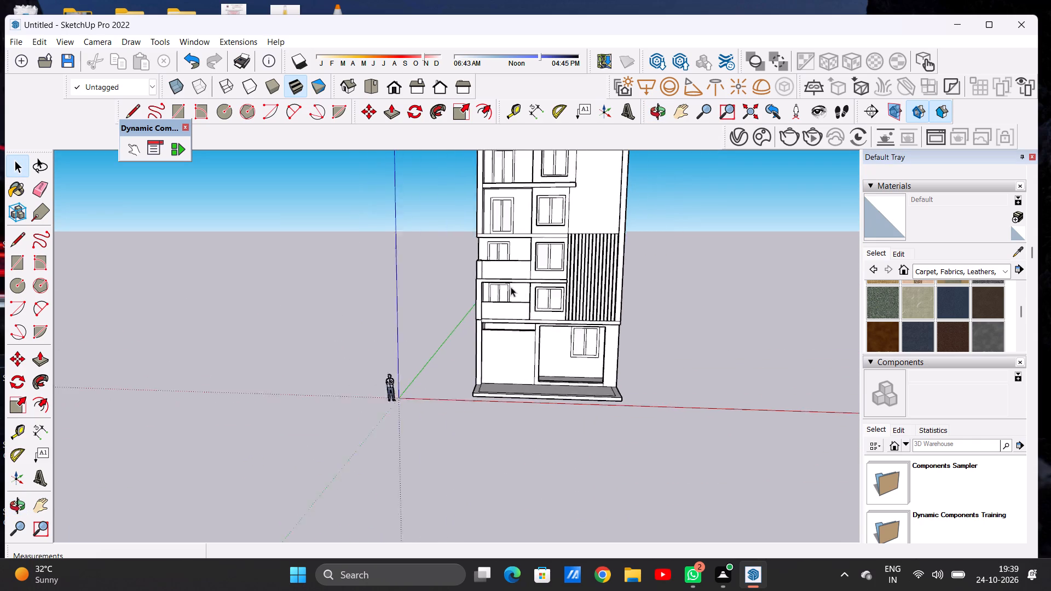
scroll(511, 287, "down", 8)
scroll(524, 216, "down", 1)
scroll(524, 214, "up", 13)
Examine the roof terrace, its door and the adjoining side wall from above and up close.
middle_click_drag(517, 236, 497, 306)
middle_click(497, 306)
scroll(423, 211, "down", 4)
scroll(478, 222, "up", 7)
middle_click_drag(495, 253, 436, 240)
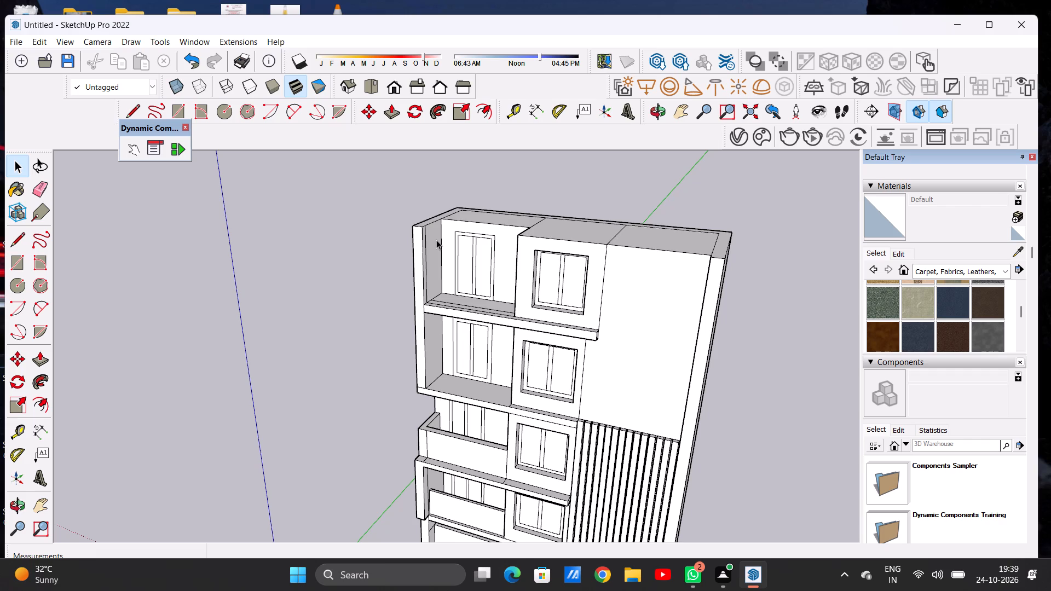
scroll(447, 279, "down", 20)
scroll(447, 279, "down", 4)
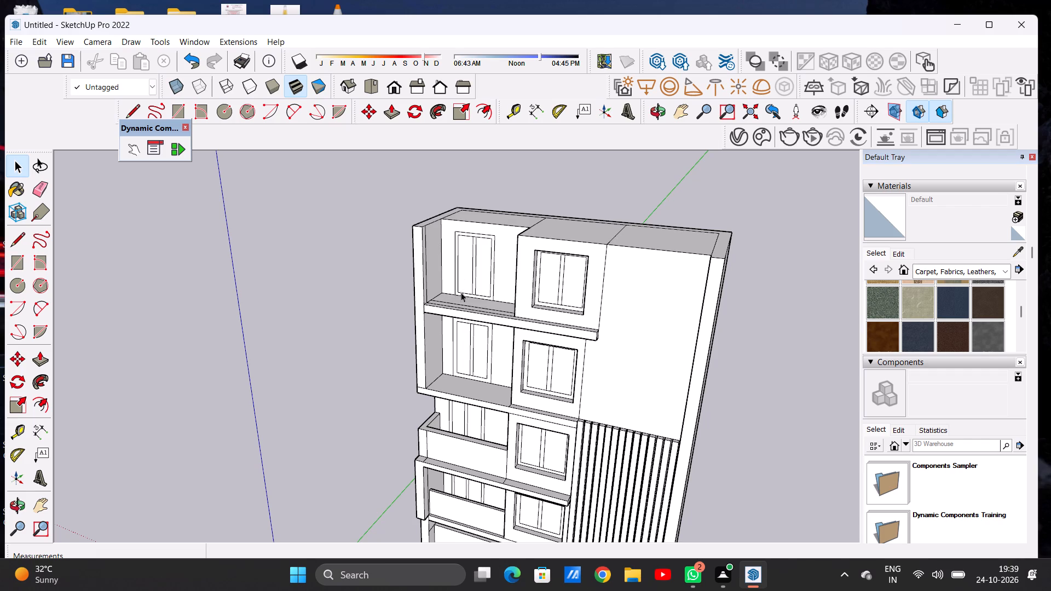
scroll(461, 292, "down", 9)
scroll(499, 296, "up", 9)
middle_click_drag(431, 294, 463, 292)
scroll(429, 286, "up", 6)
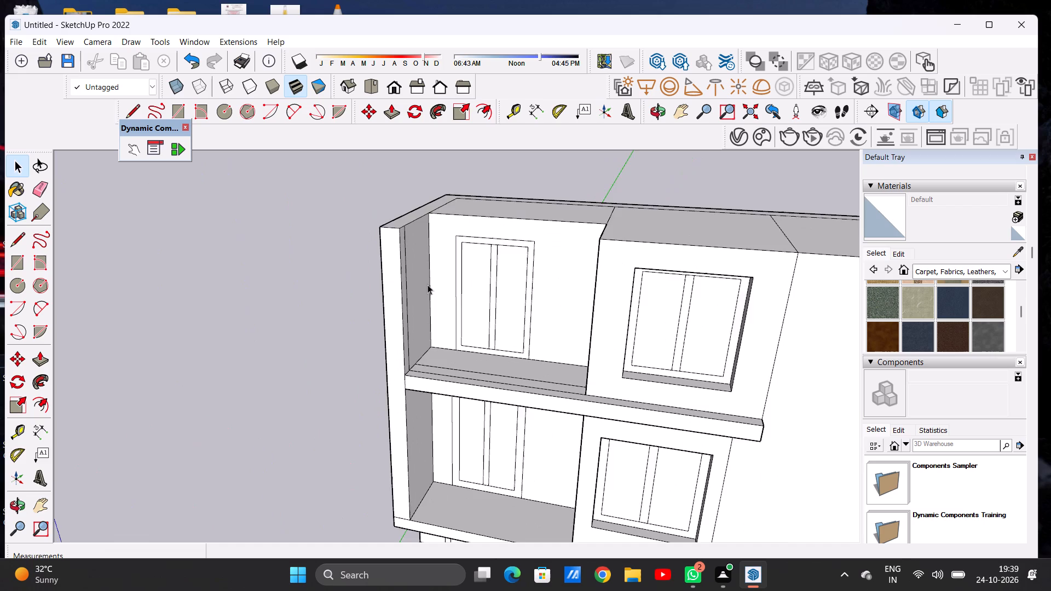
scroll(428, 285, "up", 2)
middle_click_drag(456, 258, 499, 308)
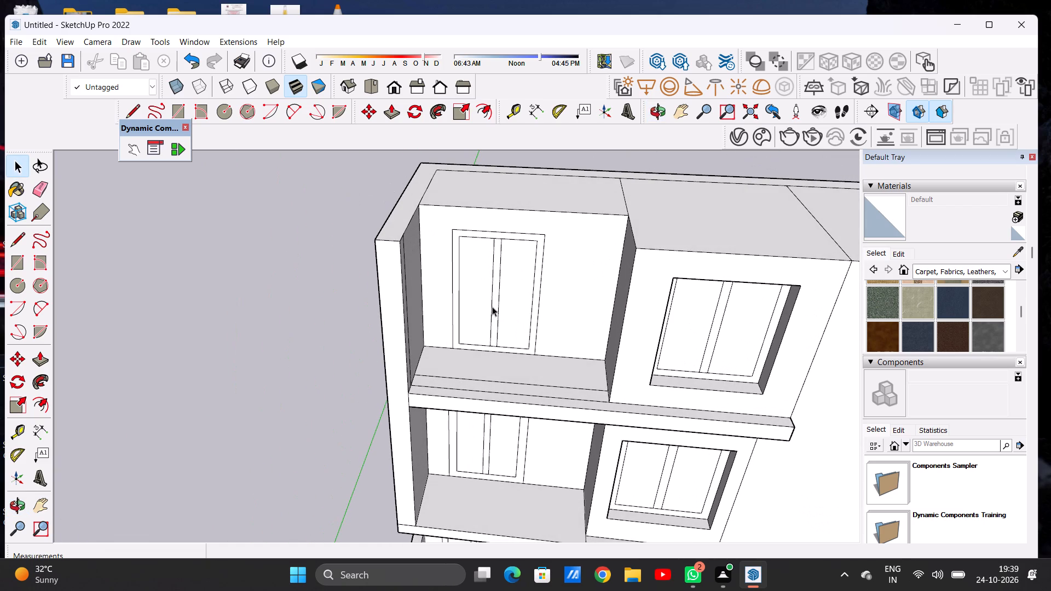
Draw a line about 3' 11 5/8" long across the terrace side wall near its top, from its vertical line to the rear wall.
key("l")
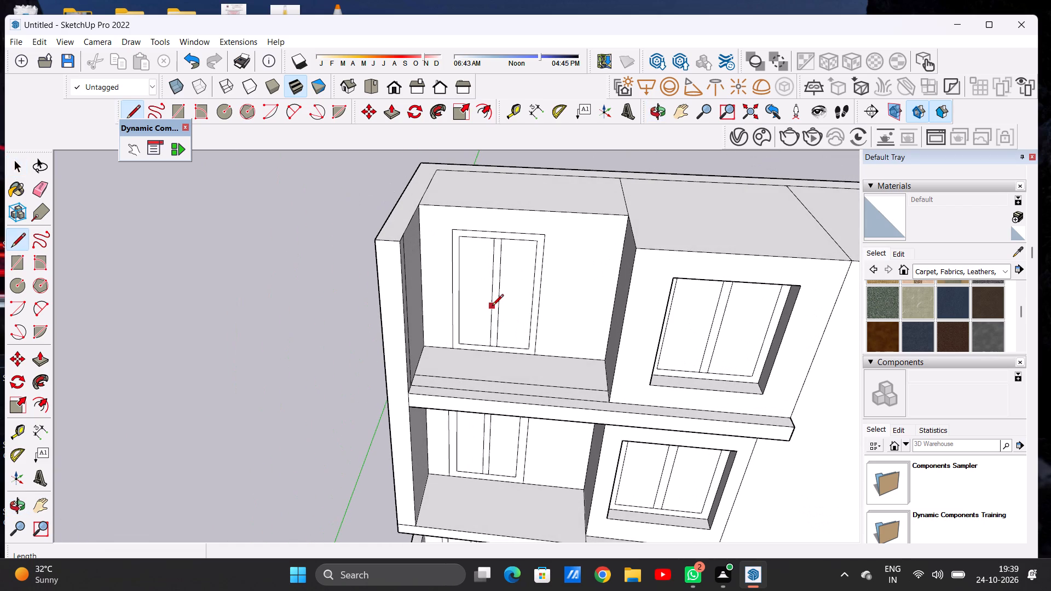
scroll(438, 276, "down", 3)
middle_click_drag(442, 269, 367, 211)
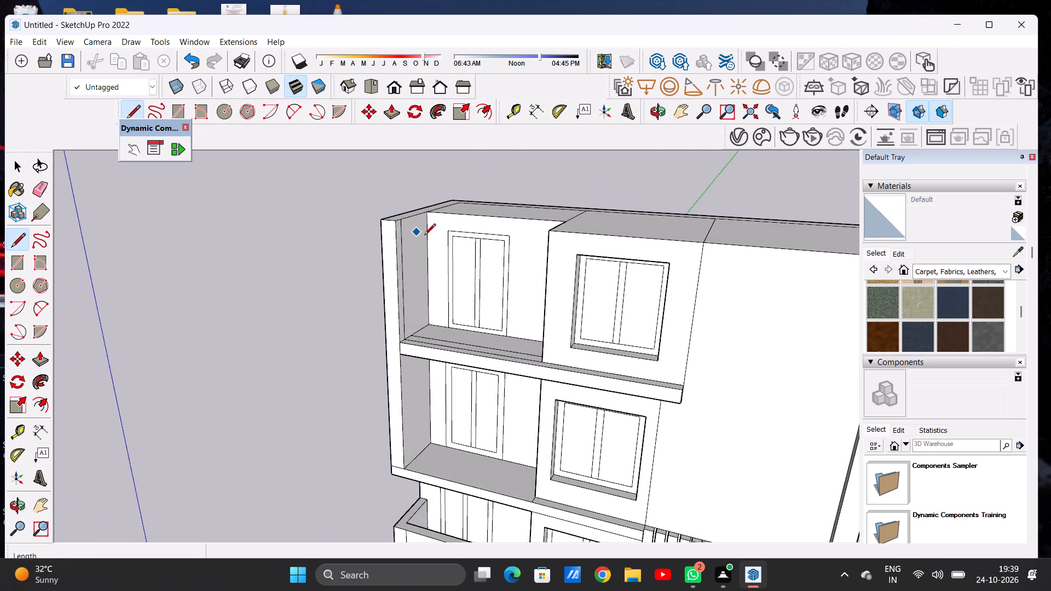
scroll(425, 237, "up", 7)
key("space")
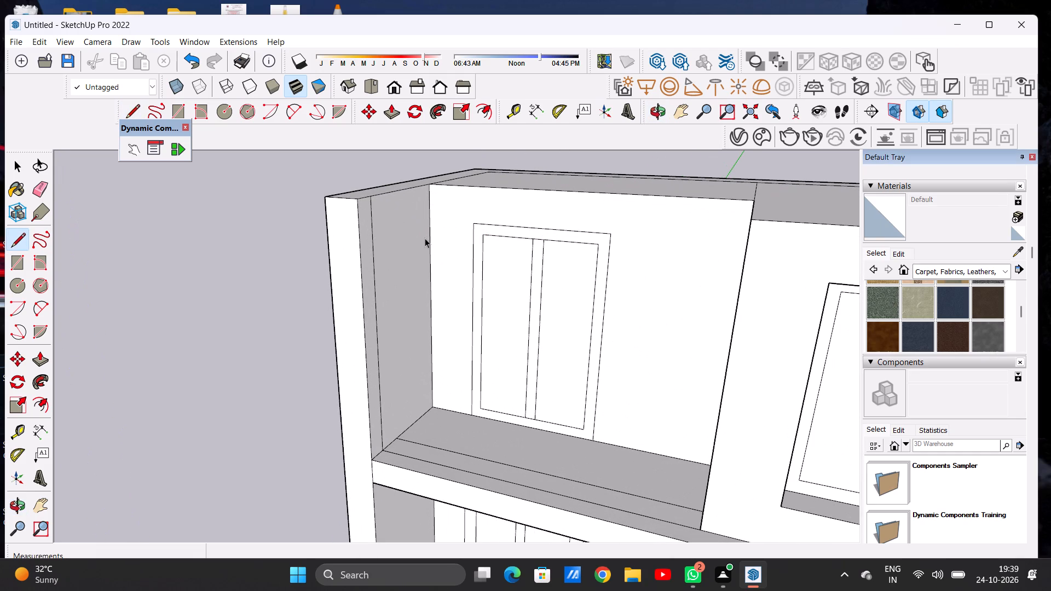
key("l")
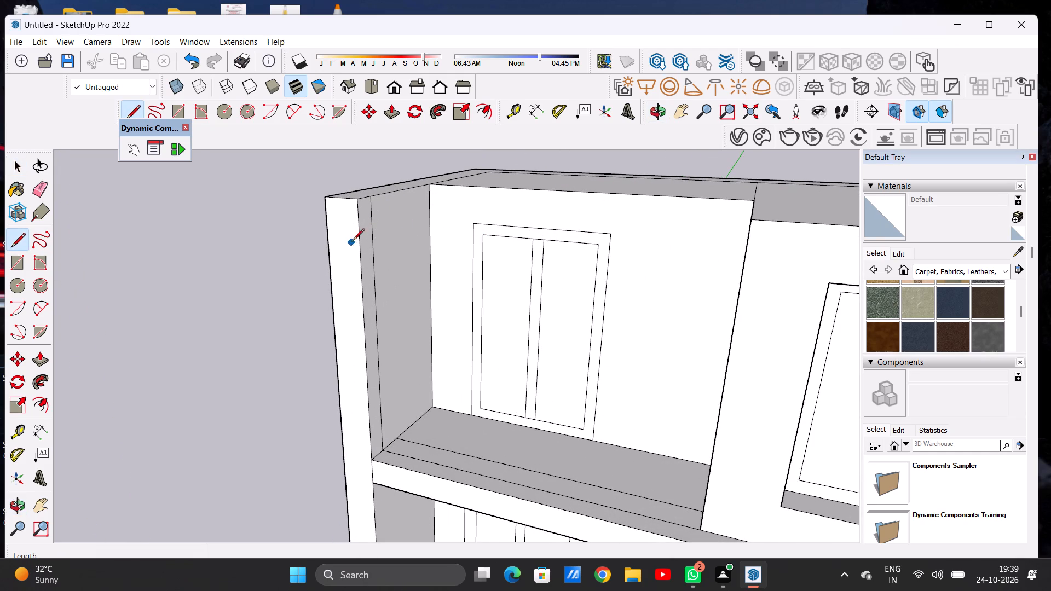
scroll(432, 219, "up", 6)
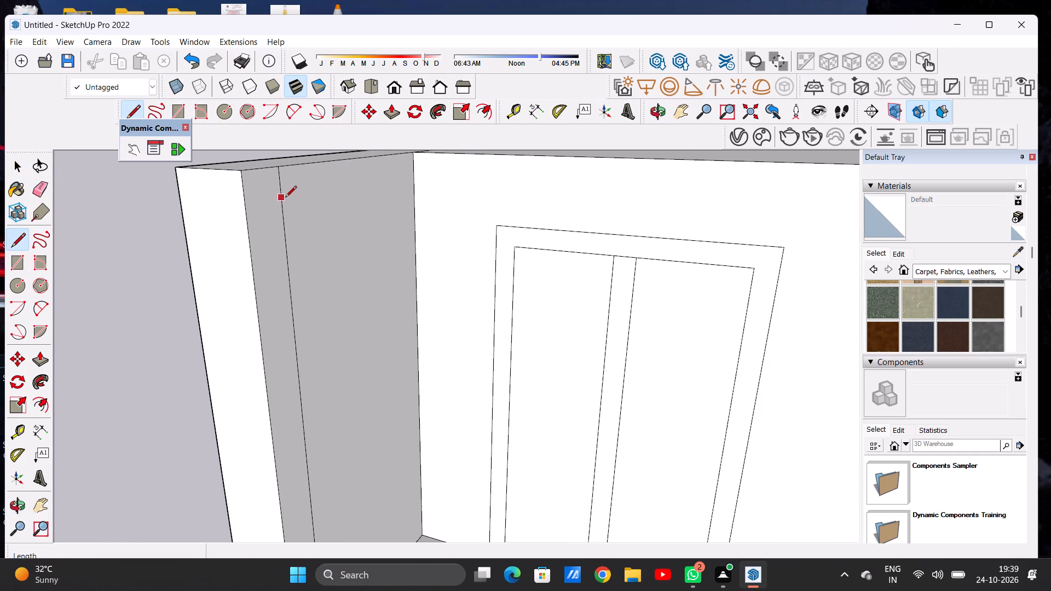
left_click(285, 204)
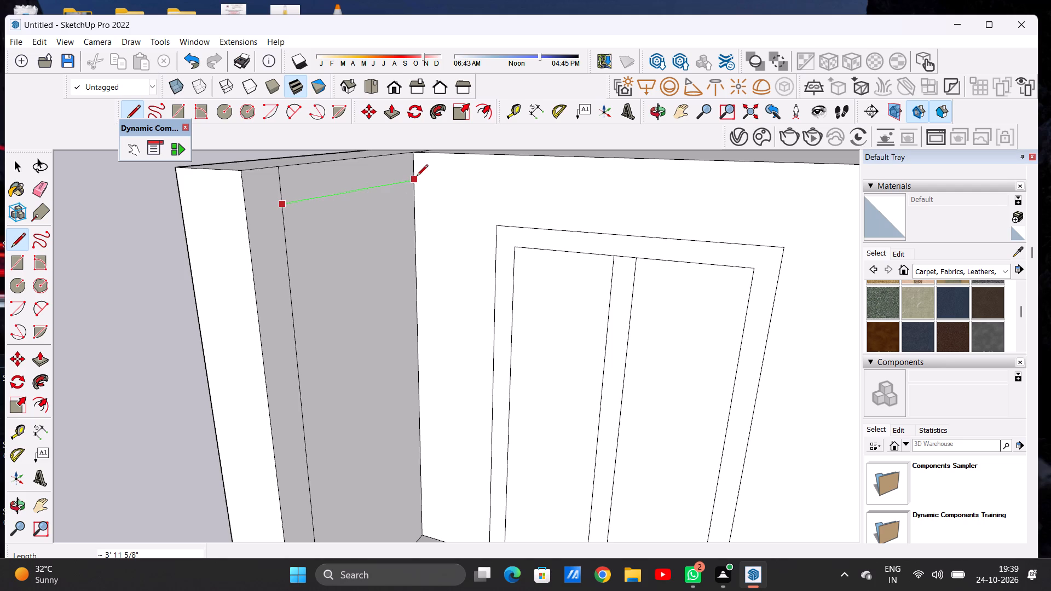
left_click(417, 178)
key("space")
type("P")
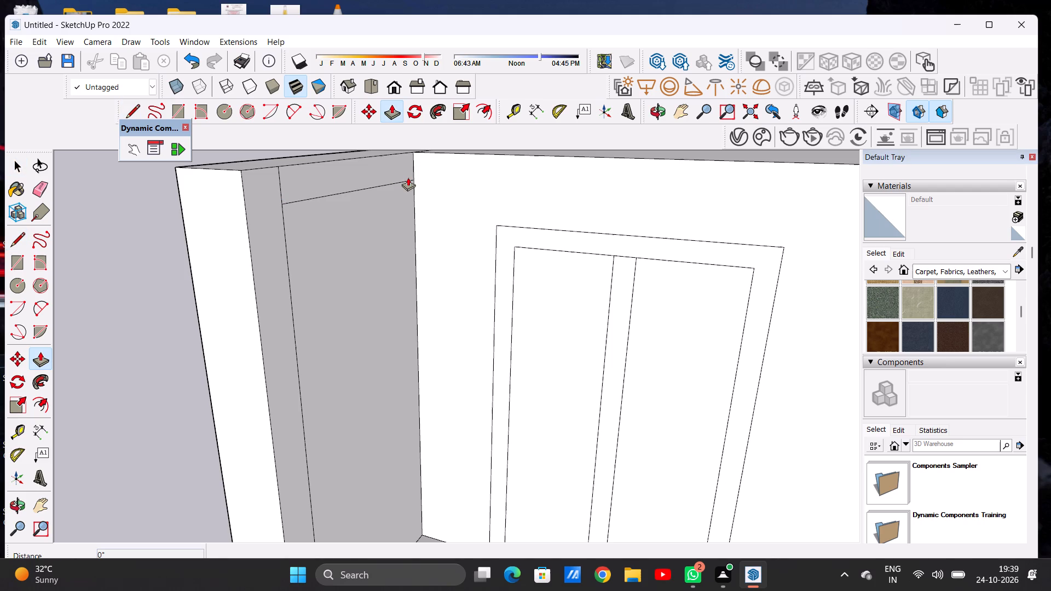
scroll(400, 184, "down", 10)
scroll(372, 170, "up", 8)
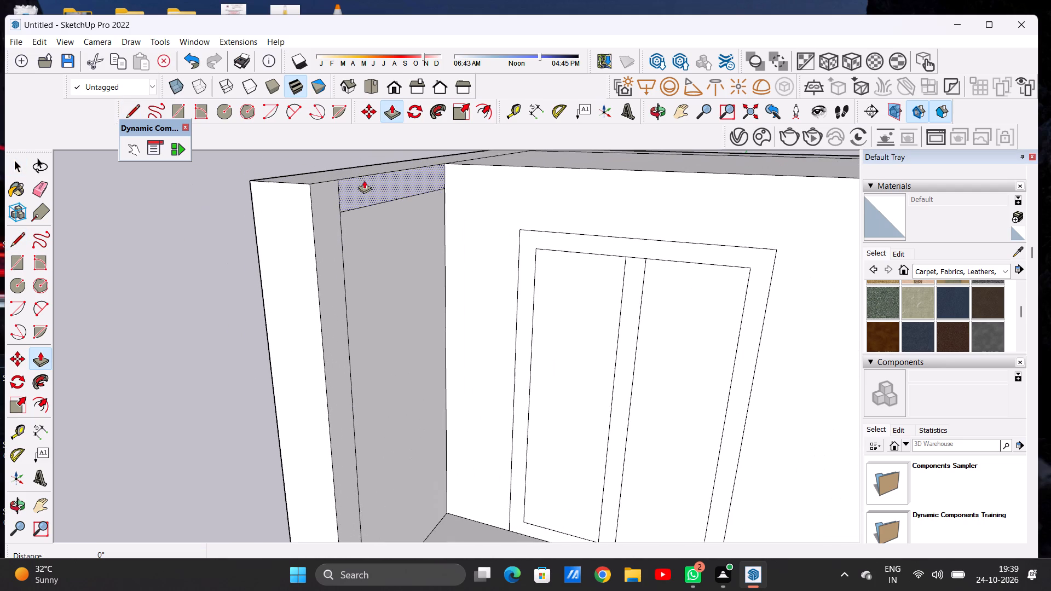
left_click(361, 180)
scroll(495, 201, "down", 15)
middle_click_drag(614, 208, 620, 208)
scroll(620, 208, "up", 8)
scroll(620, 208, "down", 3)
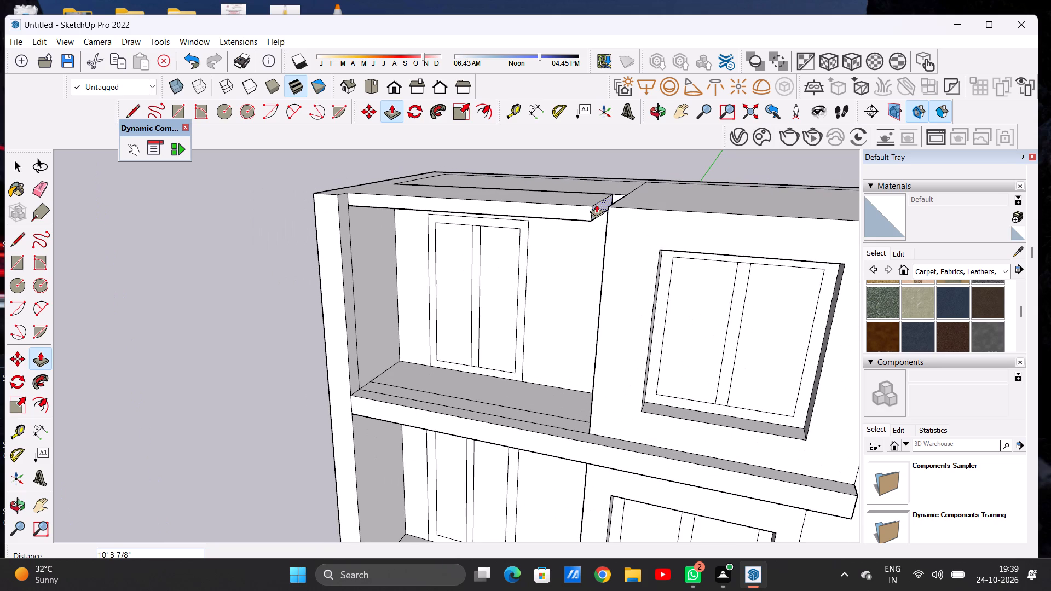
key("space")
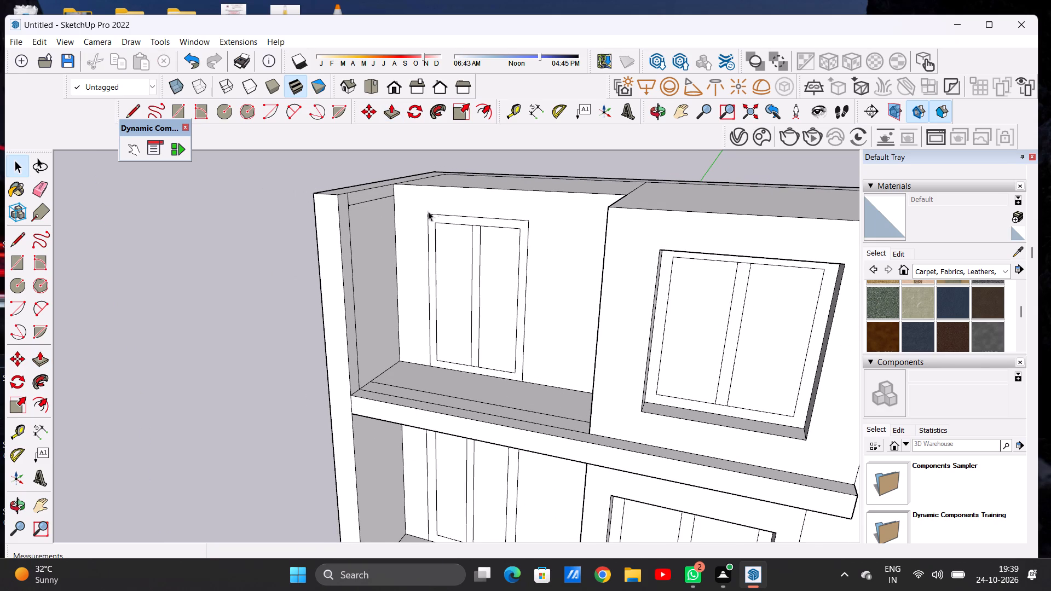
Draw a line about 8 7/8" long across the terrace side wall's front strip, extending the upper line to the outer vertical edge.
middle_click_drag(421, 217, 336, 276)
scroll(347, 183, "up", 4)
key("l")
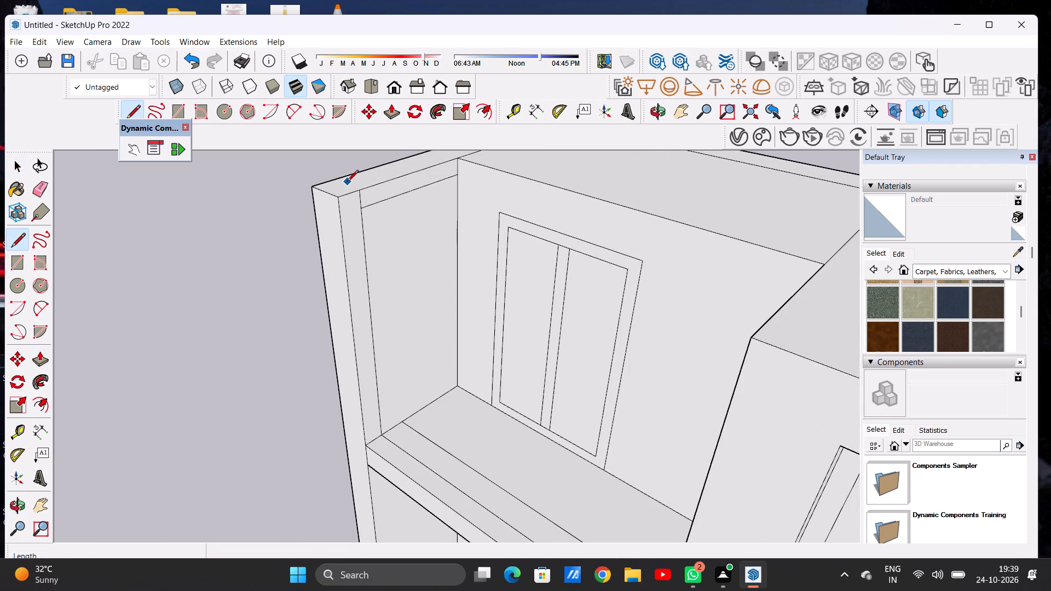
scroll(343, 242, "up", 8)
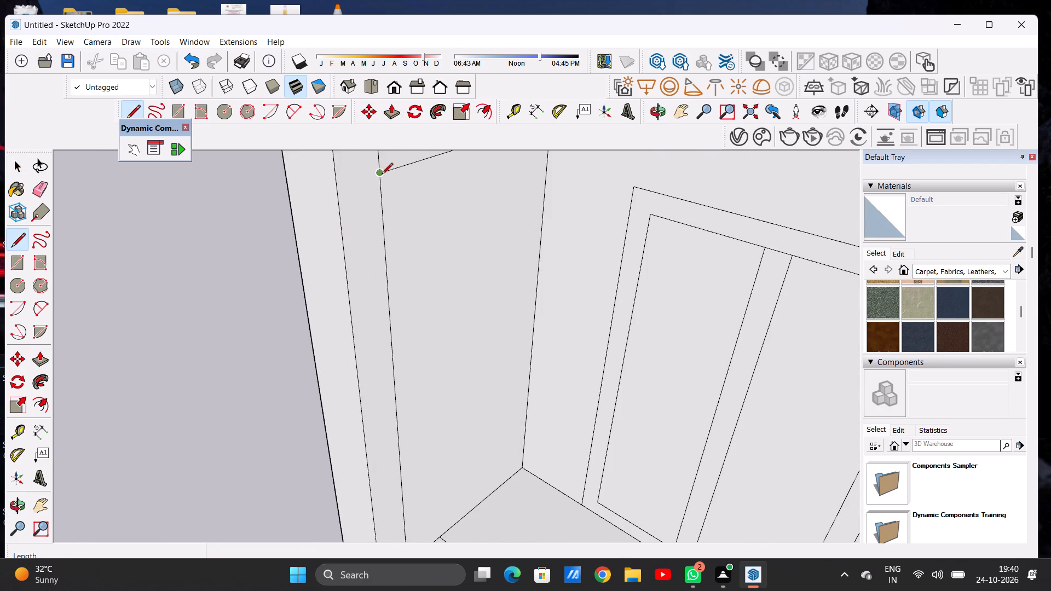
left_click(378, 175)
left_click(333, 188)
Erase the short vertical segment above the new line so the side wall's top strip is one continuous face.
key("space")
type("E")
scroll(232, 286, "down", 6)
scroll(258, 245, "up", 5)
left_click_drag(294, 237, 288, 245)
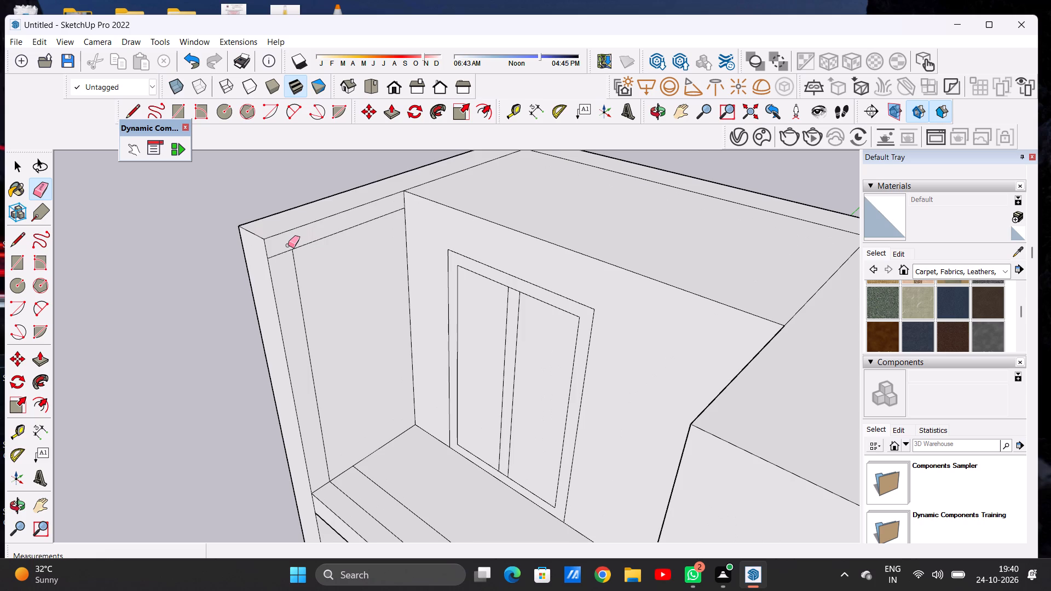
Push/Pull the side wall's top strip about 10' 10 3/4" across the terrace to the window block, forming the top beam.
key("p")
left_click(285, 245)
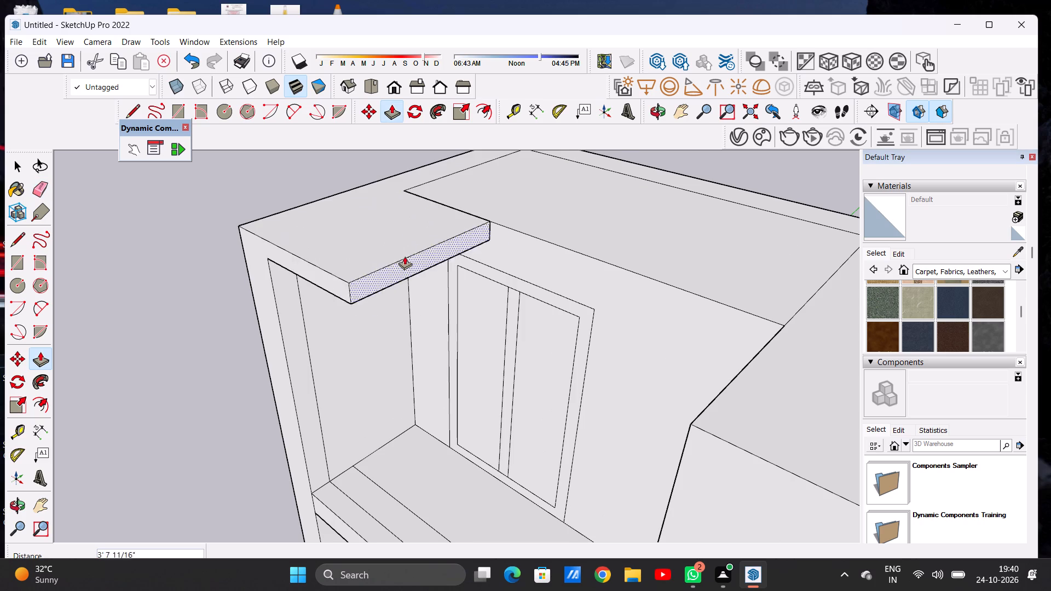
scroll(410, 258, "down", 6)
middle_click_drag(473, 287, 576, 261)
scroll(585, 282, "up", 5)
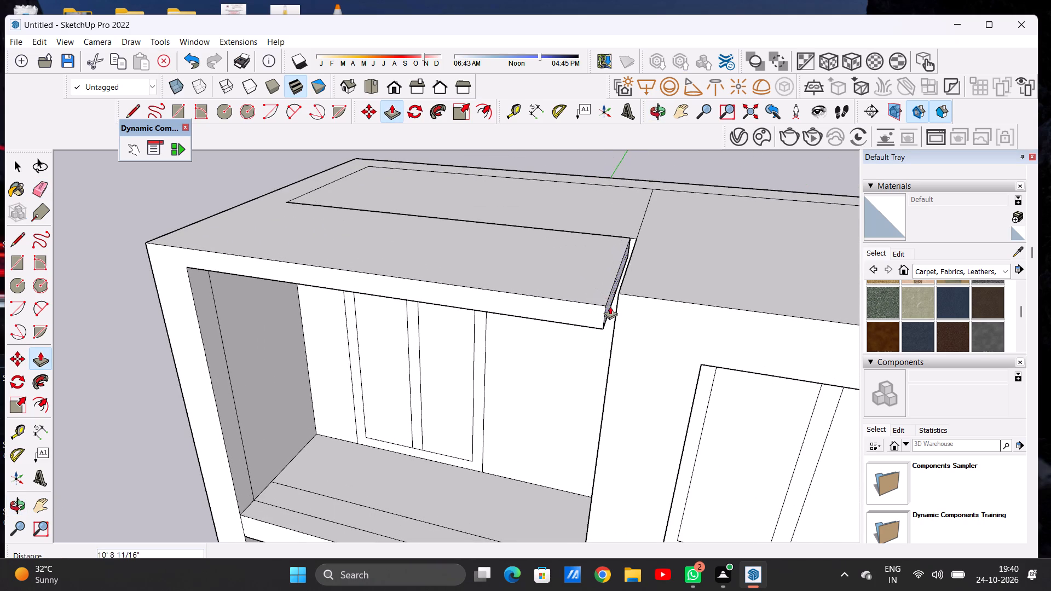
left_click(619, 293)
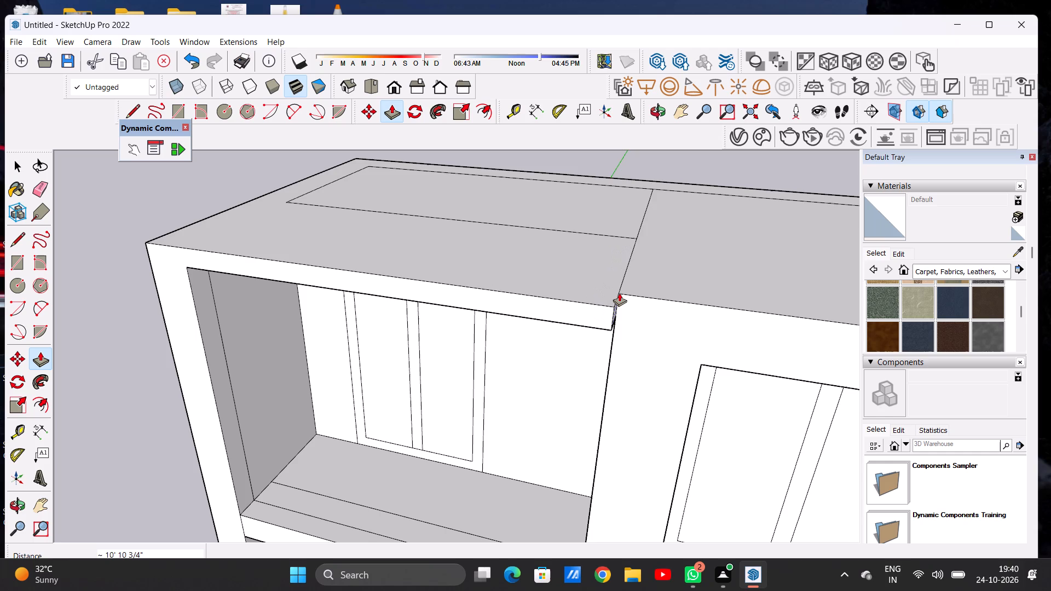
key("space")
Examine the top beam over the terrace from the front and from below, including its underside and both ends.
scroll(611, 269, "down", 5)
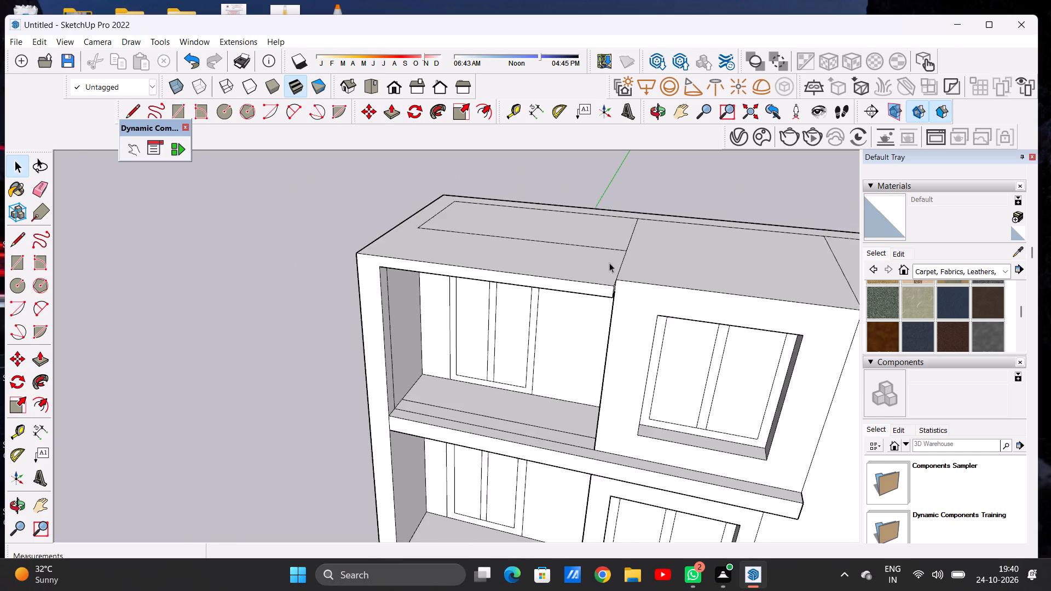
scroll(609, 263, "down", 7)
middle_click_drag(585, 303, 628, 230)
scroll(524, 268, "up", 3)
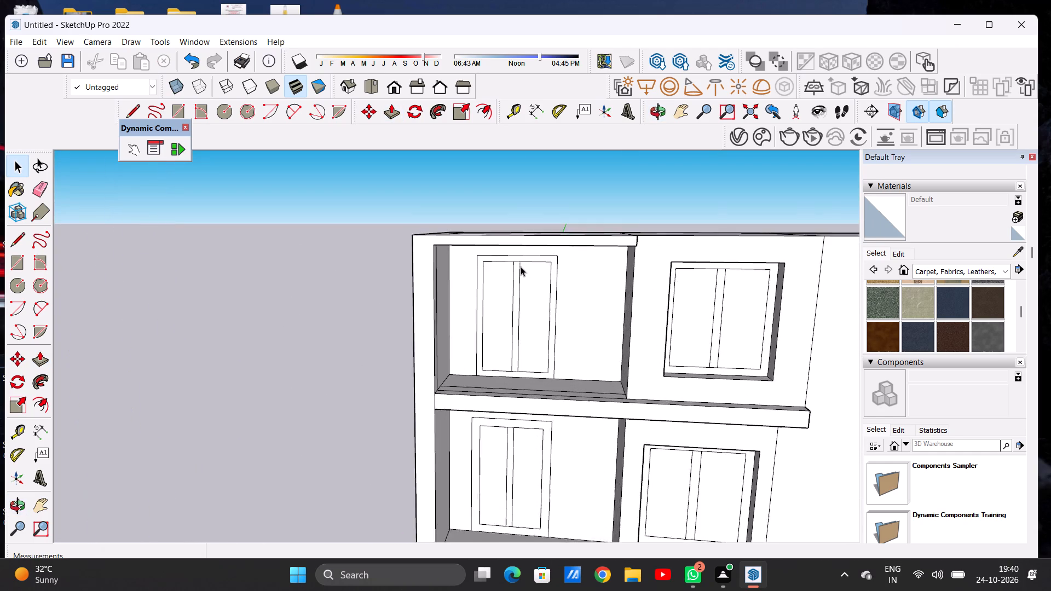
scroll(521, 266, "up", 1)
scroll(521, 266, "down", 1)
middle_click_drag(520, 286, 584, 216)
scroll(586, 225, "up", 5)
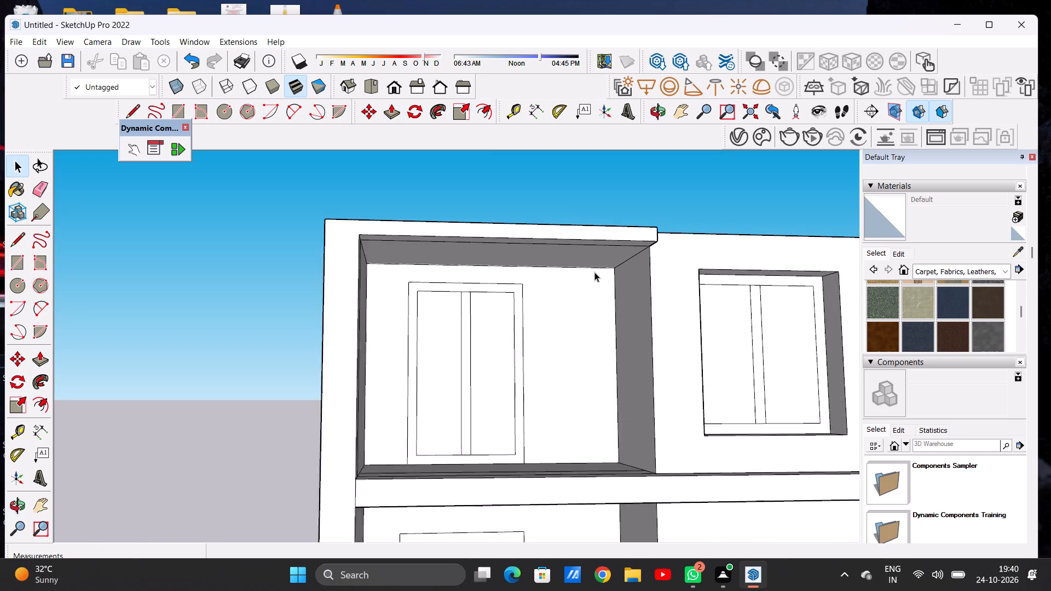
scroll(594, 272, "up", 2)
middle_click_drag(592, 265, 542, 253)
scroll(557, 246, "up", 1)
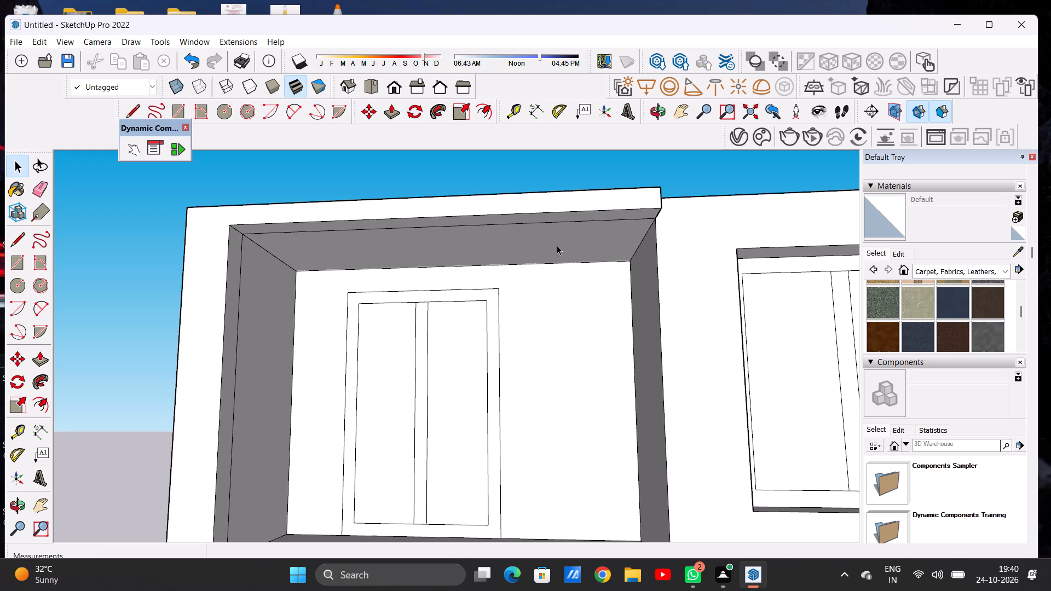
scroll(557, 245, "down", 7)
middle_click_drag(535, 260, 455, 266)
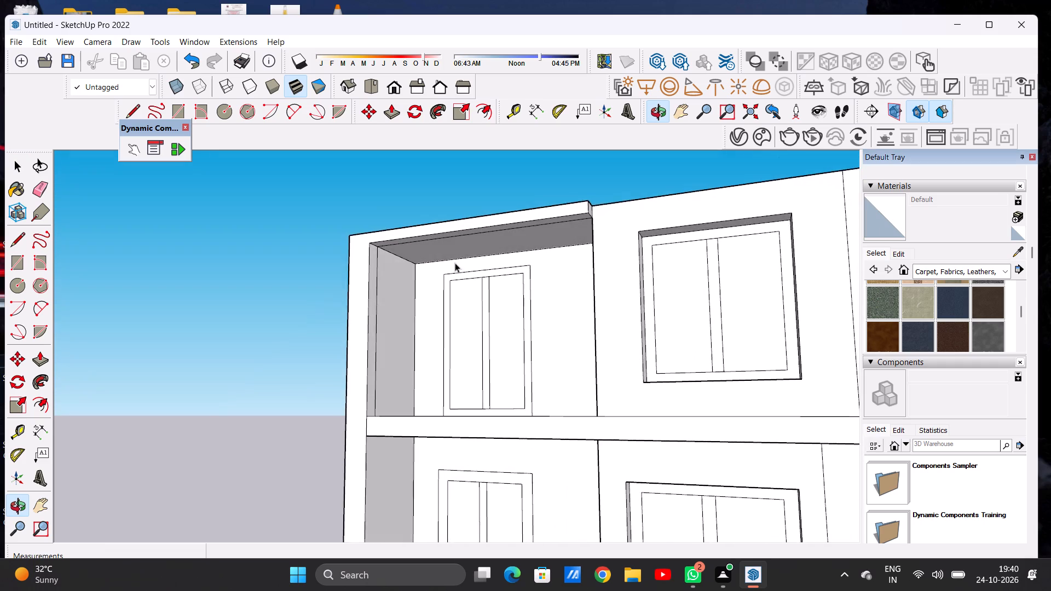
Push/Pull the front strip of the top beam's underside downward by about 2 9/16".
scroll(491, 234, "up", 4)
key("p")
scroll(567, 218, "up", 6)
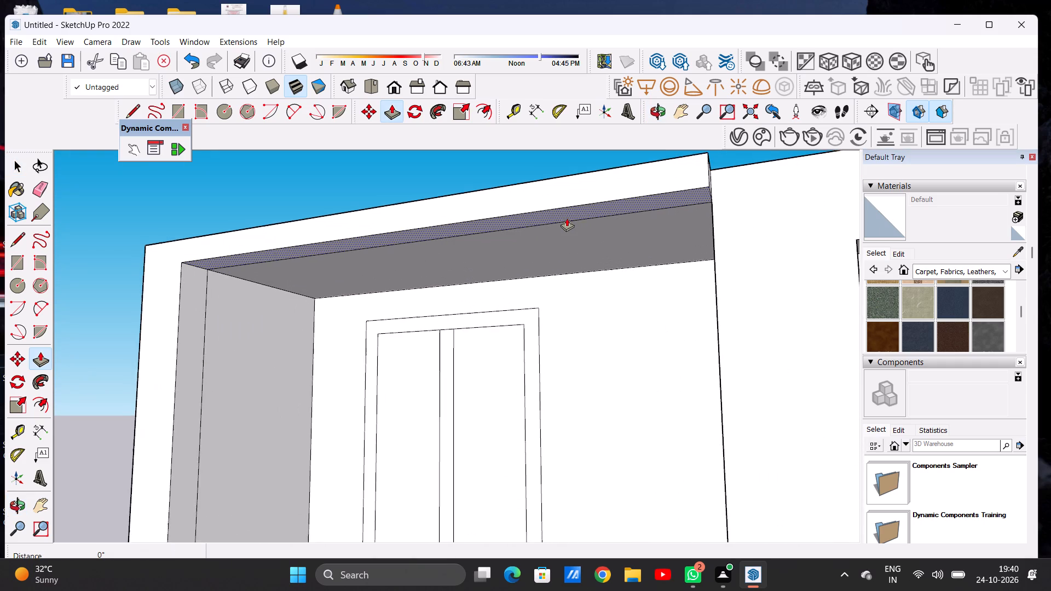
left_click(564, 210)
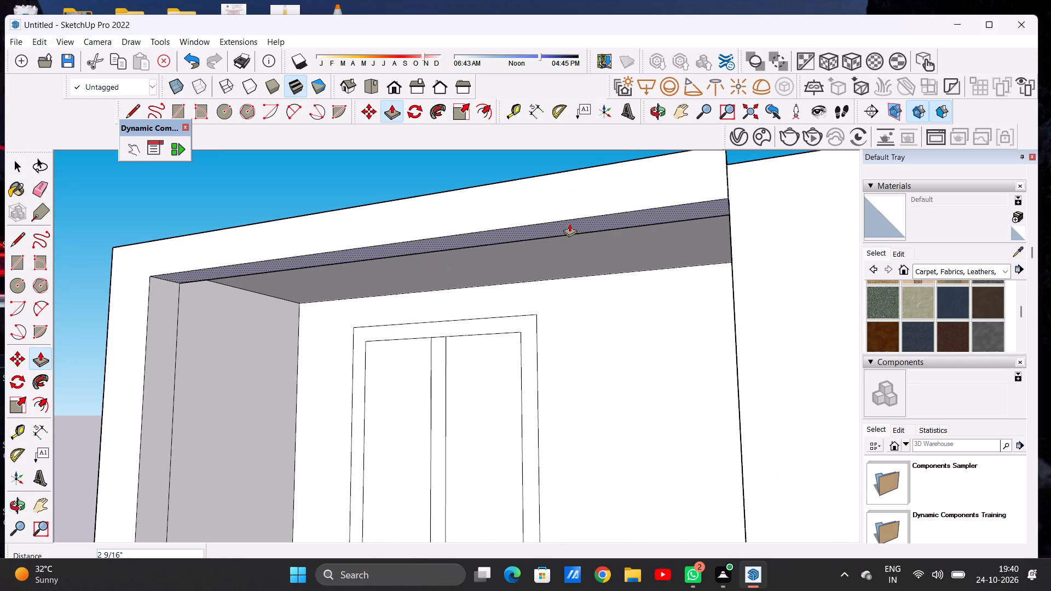
left_click(569, 226)
key("space")
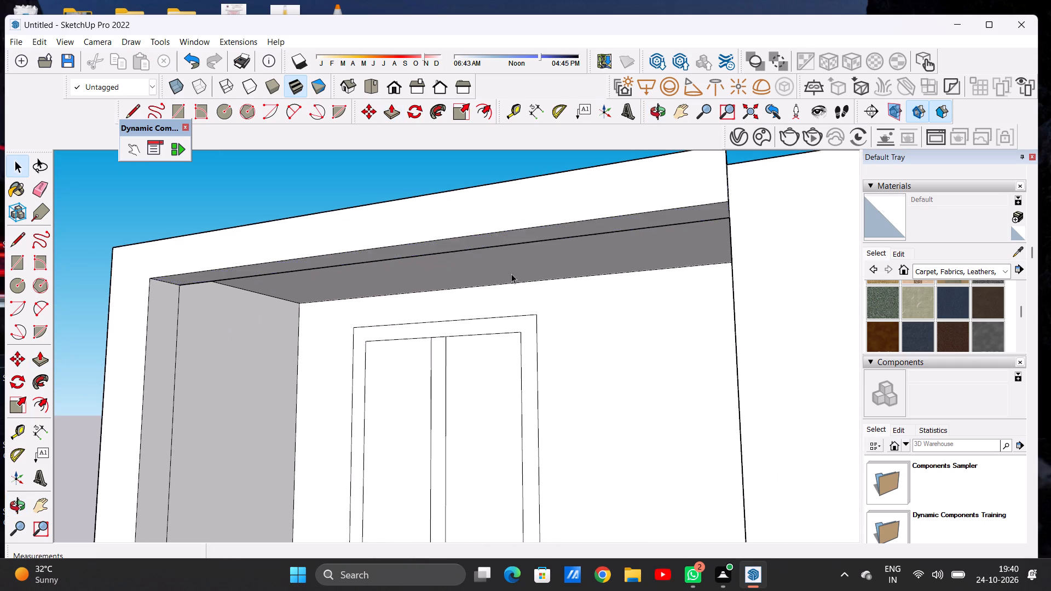
Examine the whole front facade from several angles and distances, comparing the terrace beam and windows with the floors below.
scroll(511, 274, "down", 2)
scroll(511, 274, "up", 1)
scroll(511, 274, "down", 19)
middle_click_drag(421, 277, 504, 354)
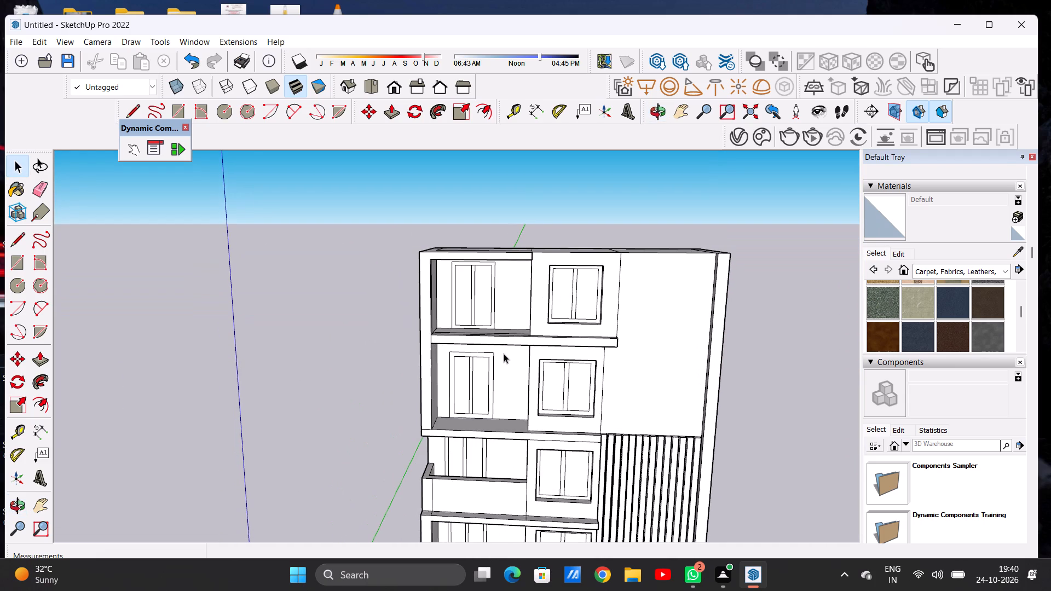
scroll(504, 352, "down", 16)
scroll(550, 393, "up", 7)
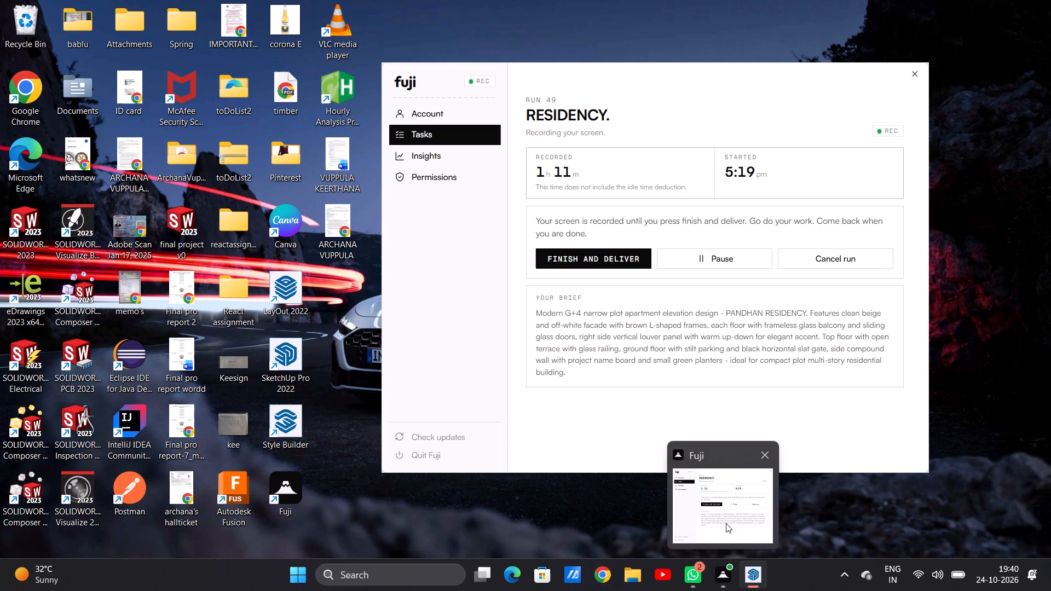
left_click(744, 523)
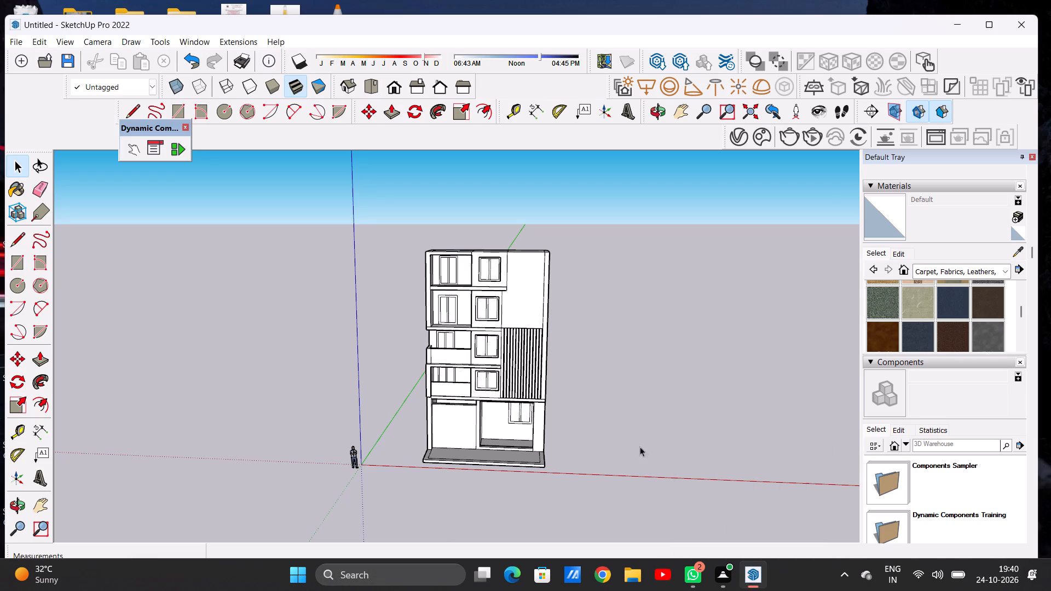
scroll(632, 432, "down", 6)
scroll(567, 347, "up", 12)
middle_click_drag(504, 340, 469, 360)
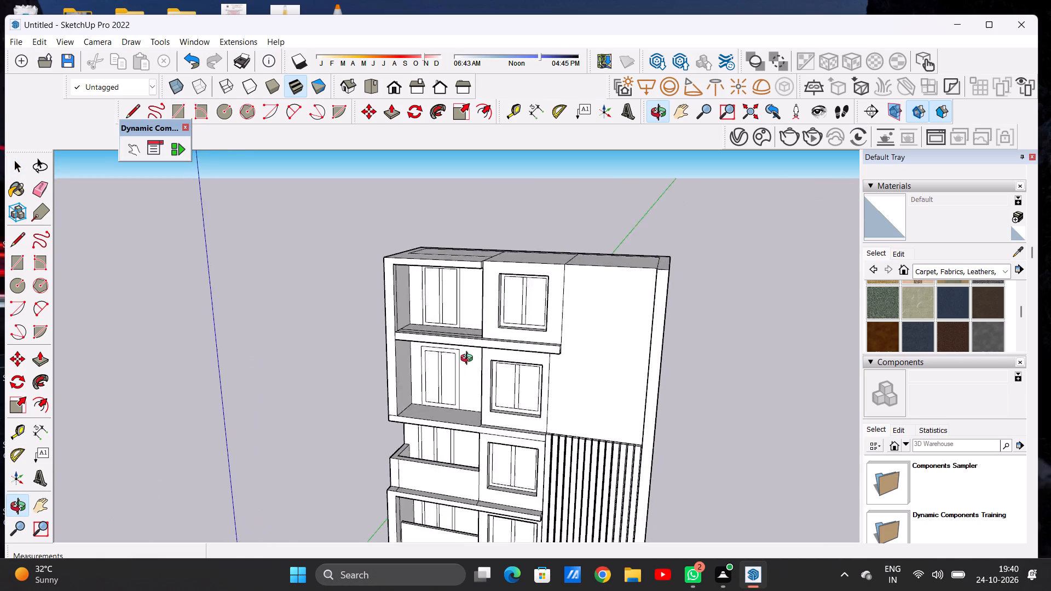
middle_click_drag(469, 360, 537, 354)
scroll(540, 304, "down", 4)
scroll(538, 303, "up", 1)
scroll(534, 299, "down", 9)
scroll(551, 343, "up", 8)
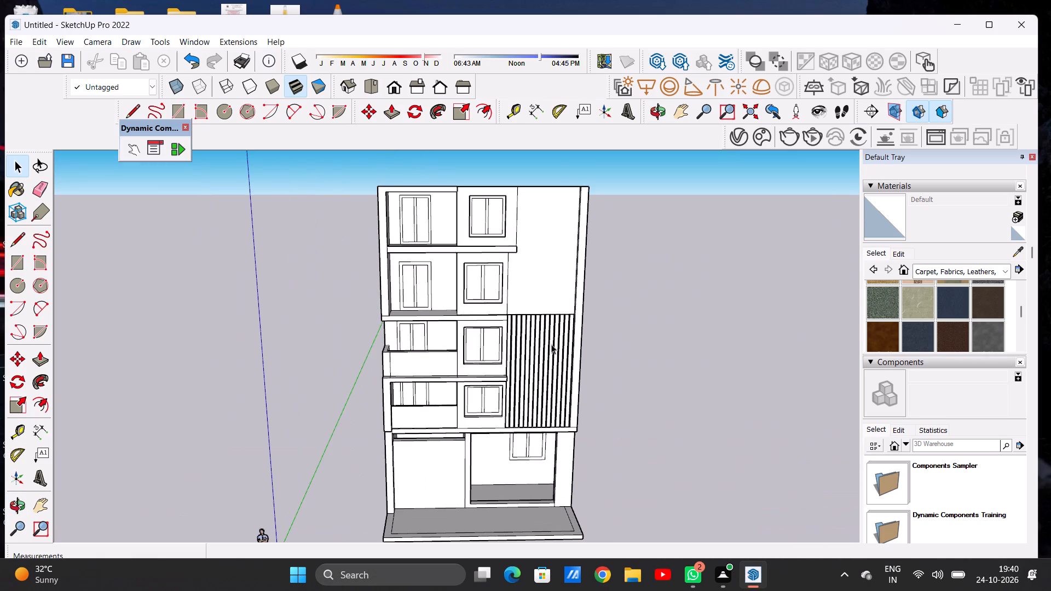
scroll(438, 382, "down", 3)
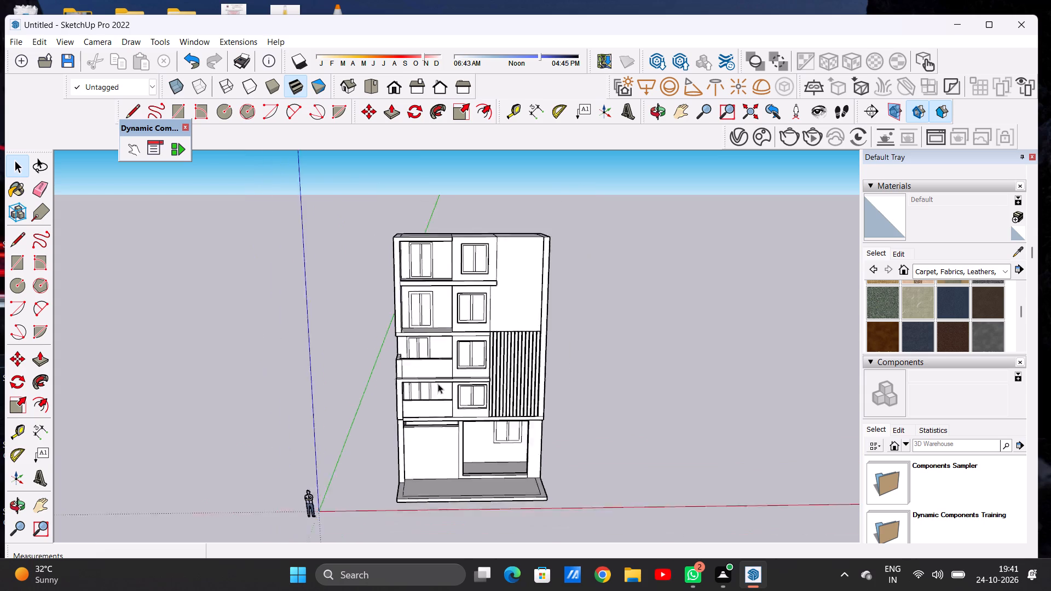
scroll(438, 384, "down", 6)
scroll(438, 308, "up", 12)
middle_click_drag(444, 309, 414, 294)
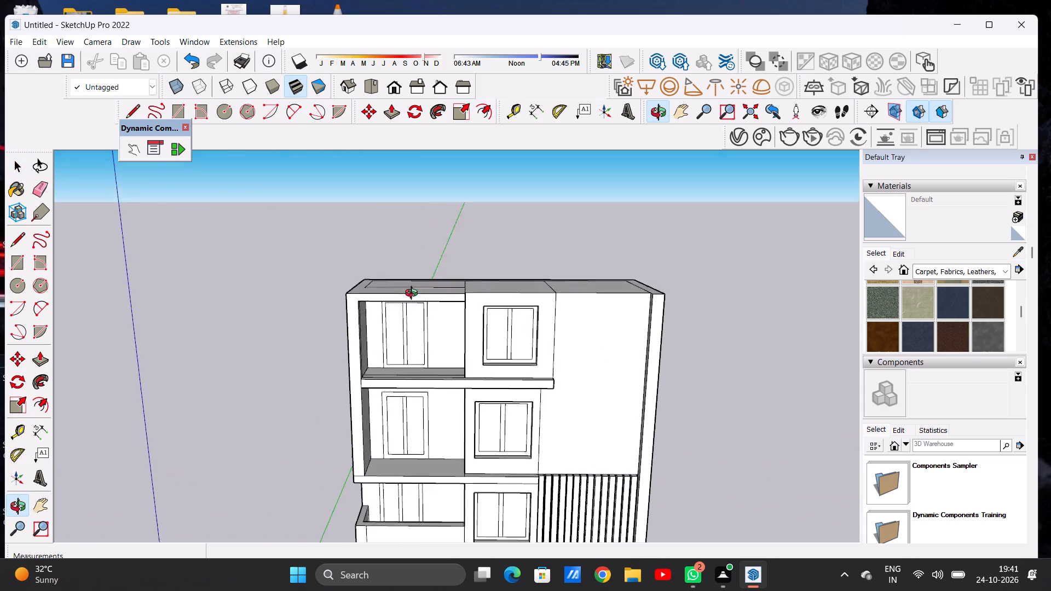
middle_click_drag(414, 294, 452, 292)
scroll(425, 315, "down", 3)
middle_click_drag(449, 337, 454, 320)
scroll(454, 320, "up", 2)
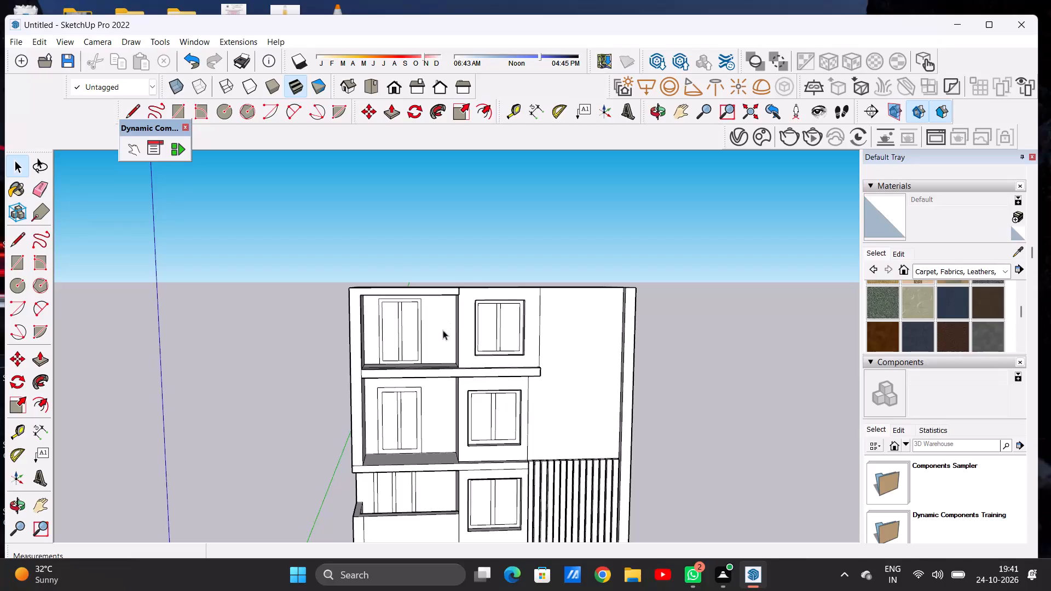
scroll(447, 318, "down", 1)
scroll(463, 304, "up", 5)
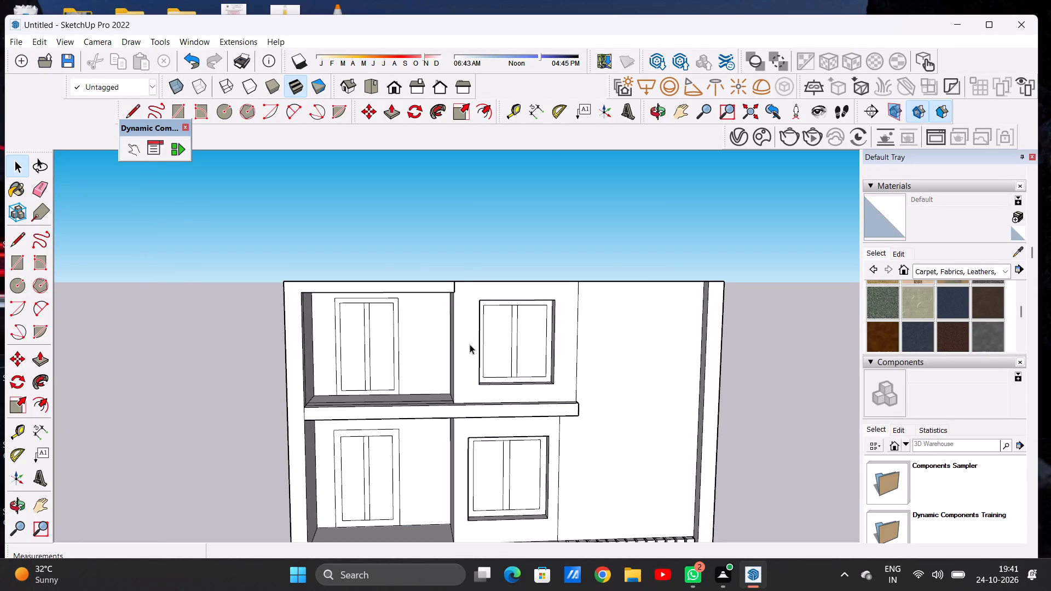
Draw a vertical line about 9' 3/4" long on the top window block beside the terrace, from the roof edge to the slab band.
key("l")
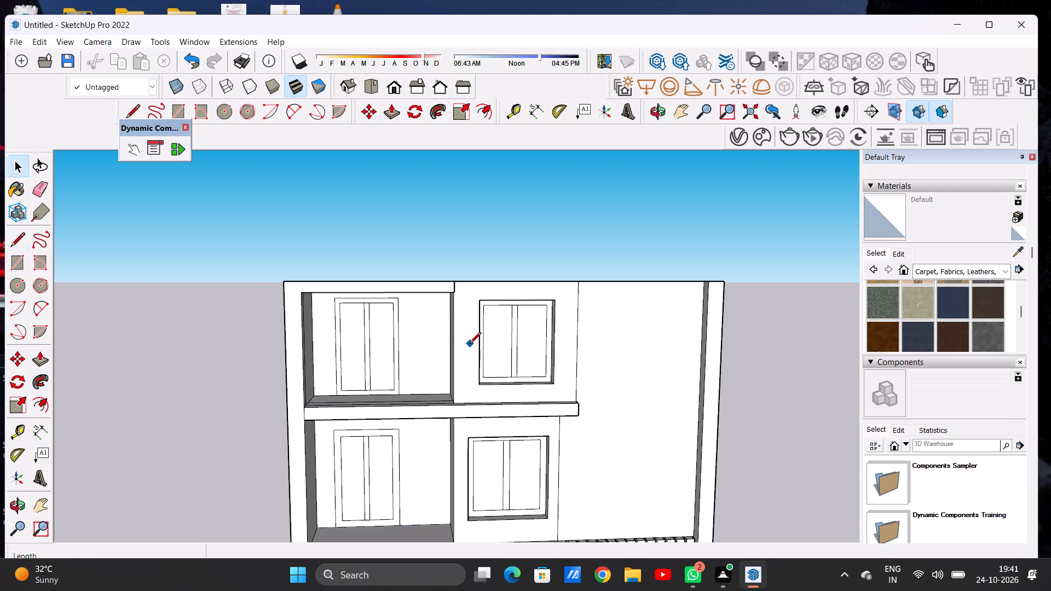
scroll(474, 327, "up", 6)
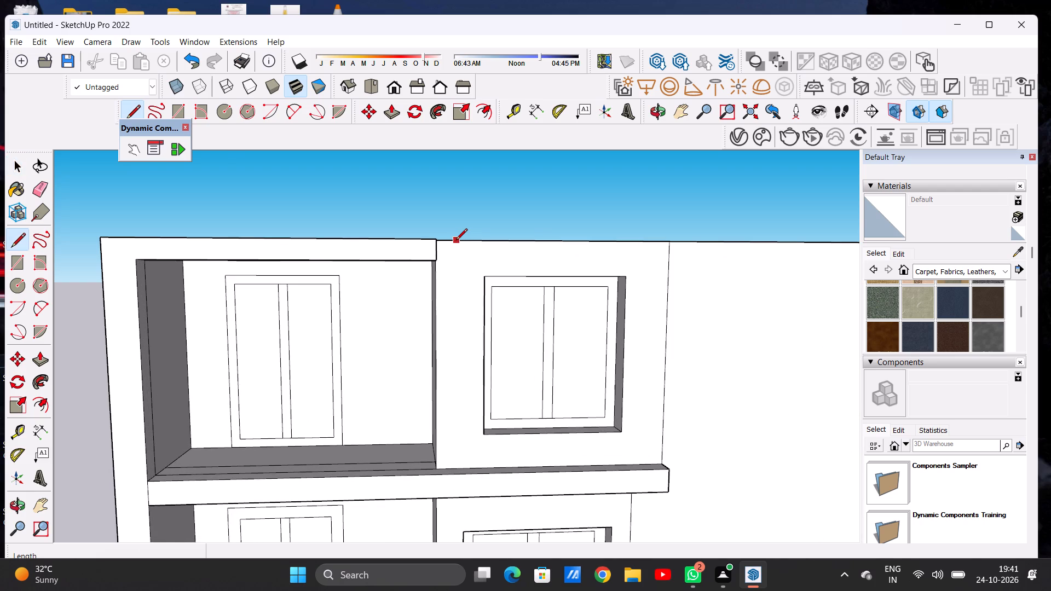
left_click(456, 241)
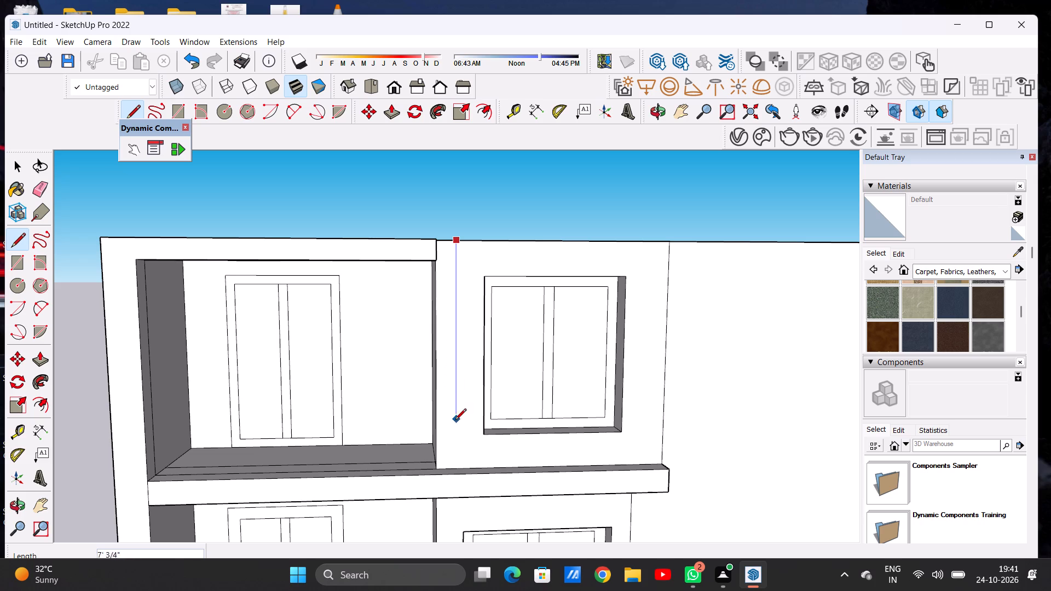
left_click(459, 469)
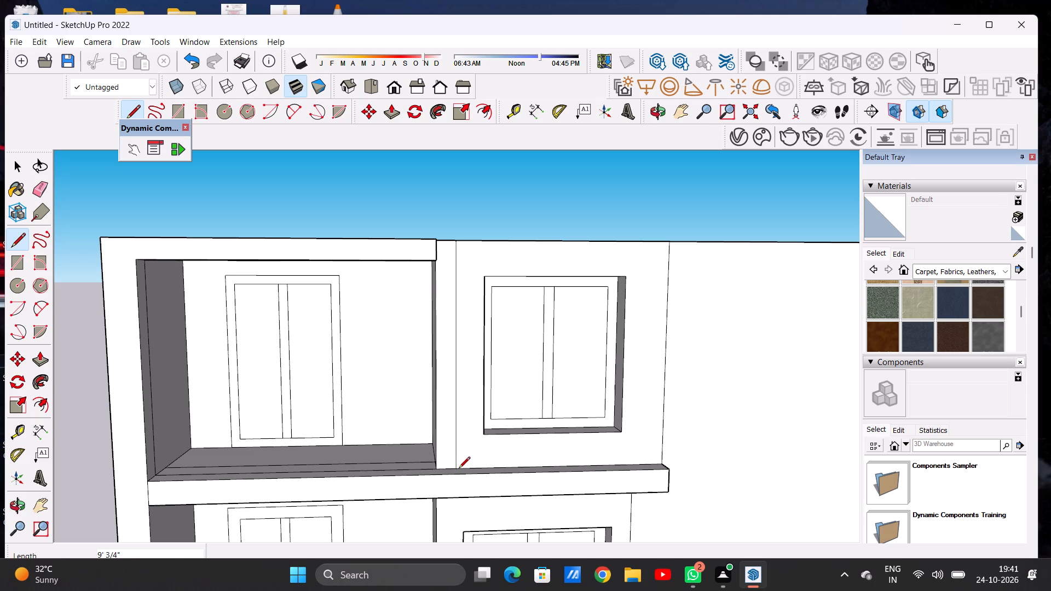
key("space")
Push/Pull the window block's side face about 7 3/16" into the terrace opening beneath the top beam.
scroll(509, 293, "down", 3)
middle_click_drag(391, 326, 498, 360)
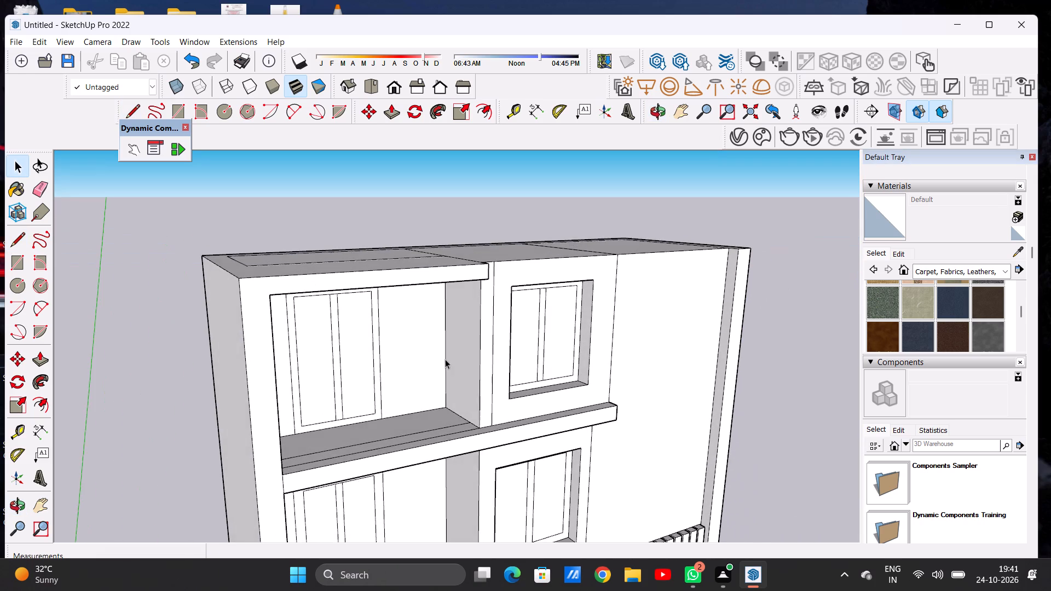
scroll(461, 359, "up", 2)
key("p")
scroll(475, 360, "up", 4)
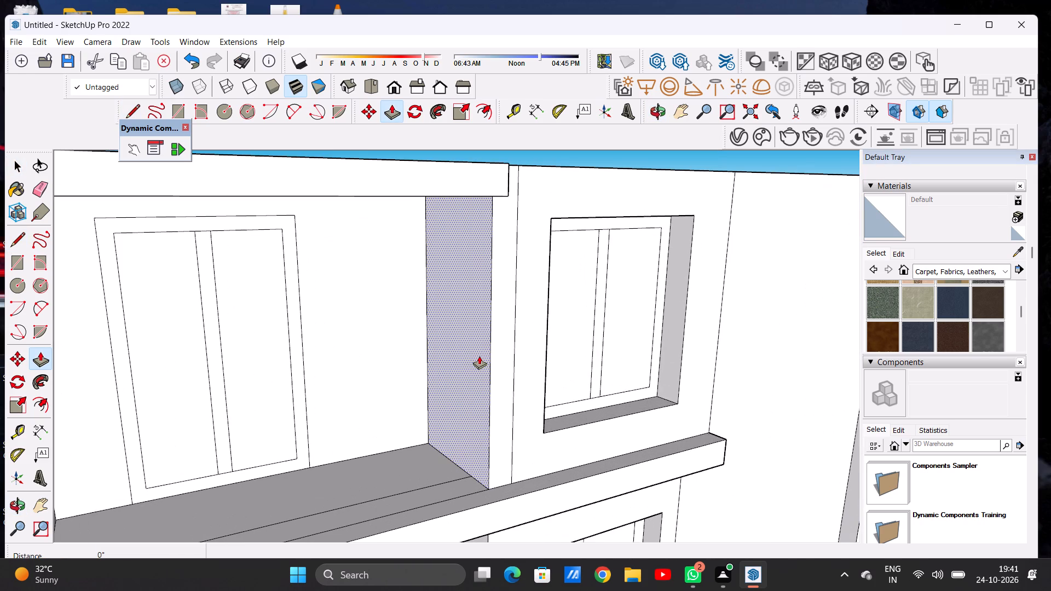
left_click(479, 356)
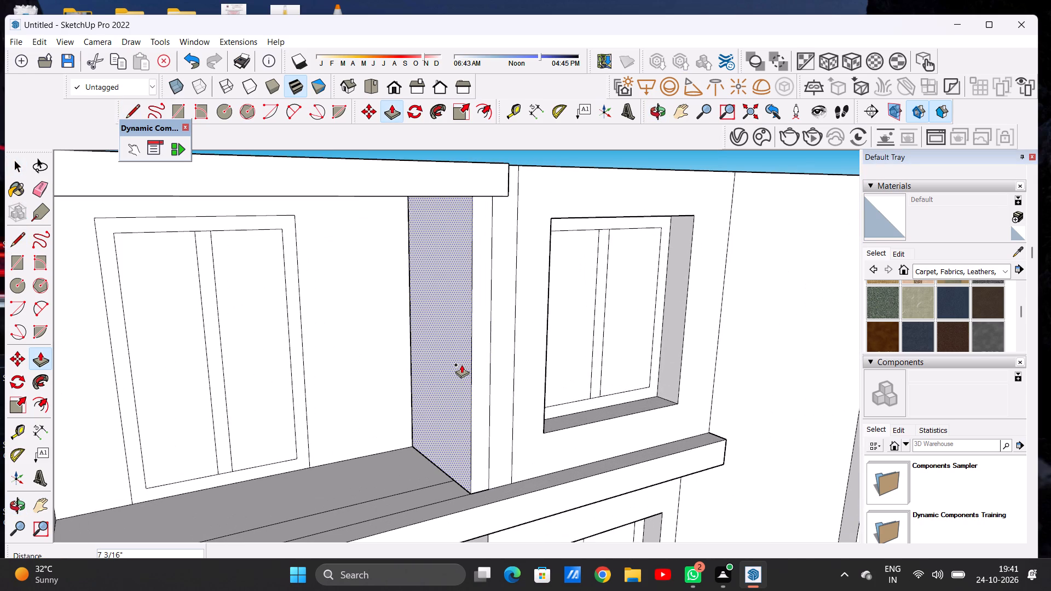
left_click(461, 367)
key("space")
Push/Pull the front face of the pier beside the top-floor terrace outward 8 7/8", flush with the top beam.
scroll(466, 327, "down", 4)
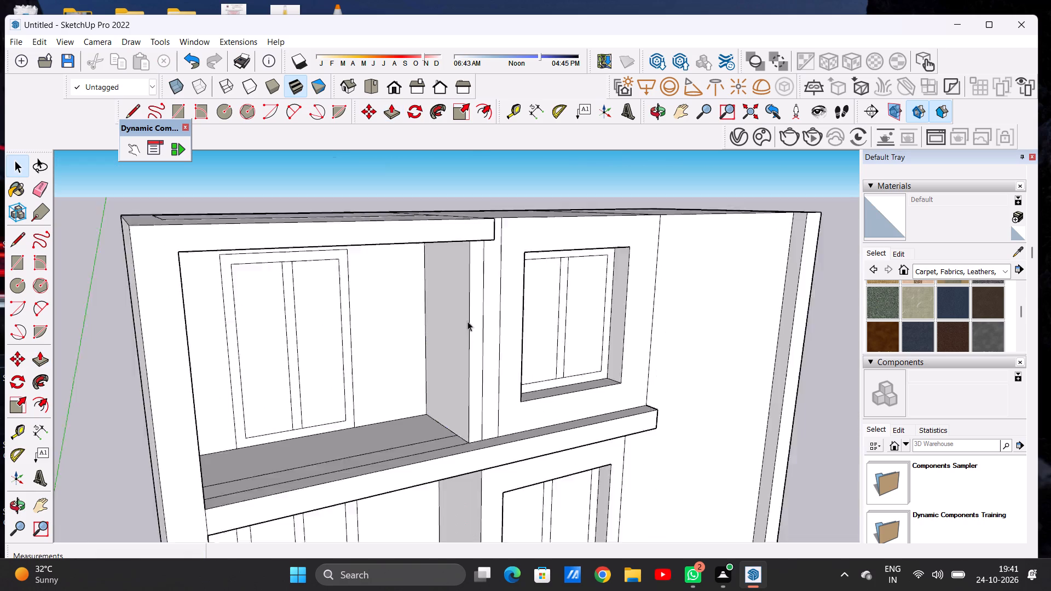
scroll(467, 321, "down", 4)
middle_click_drag(510, 328, 383, 298)
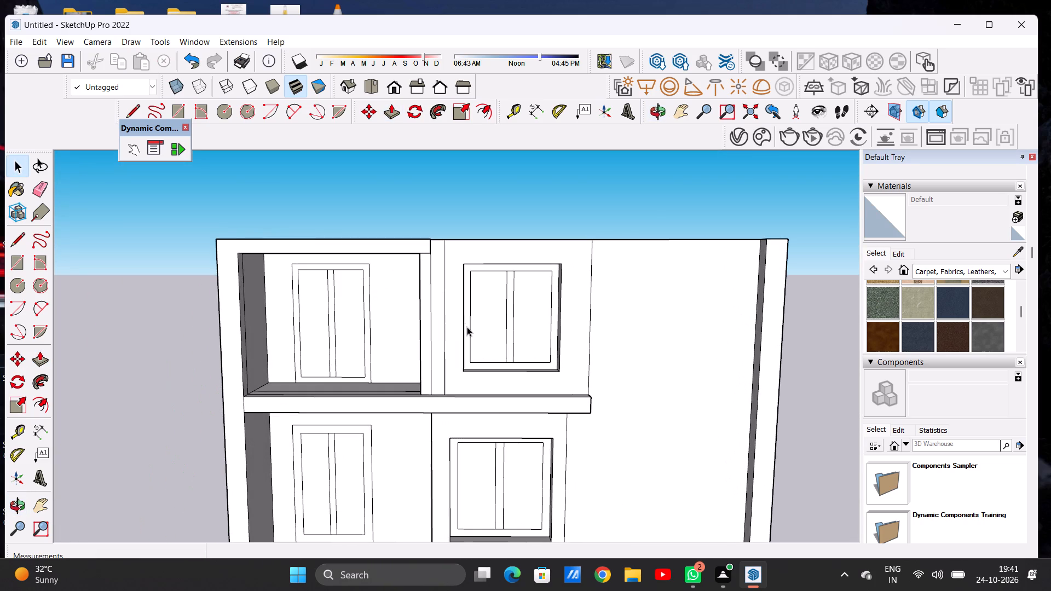
scroll(431, 246, "up", 2)
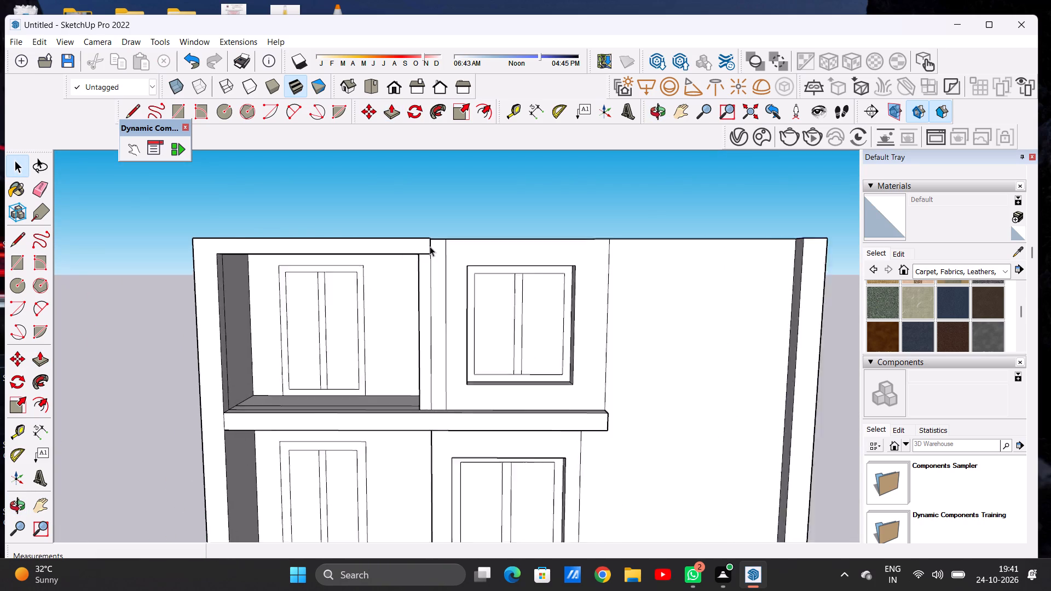
scroll(430, 246, "up", 6)
middle_click_drag(409, 282, 341, 302)
key("p")
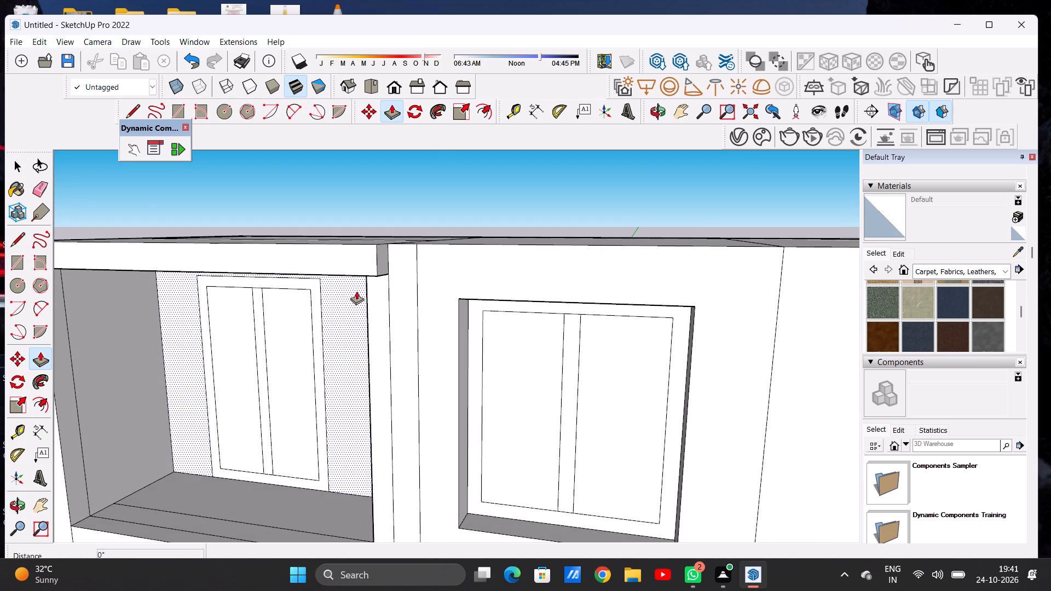
scroll(391, 280, "up", 6)
left_click(378, 284)
left_click(365, 273)
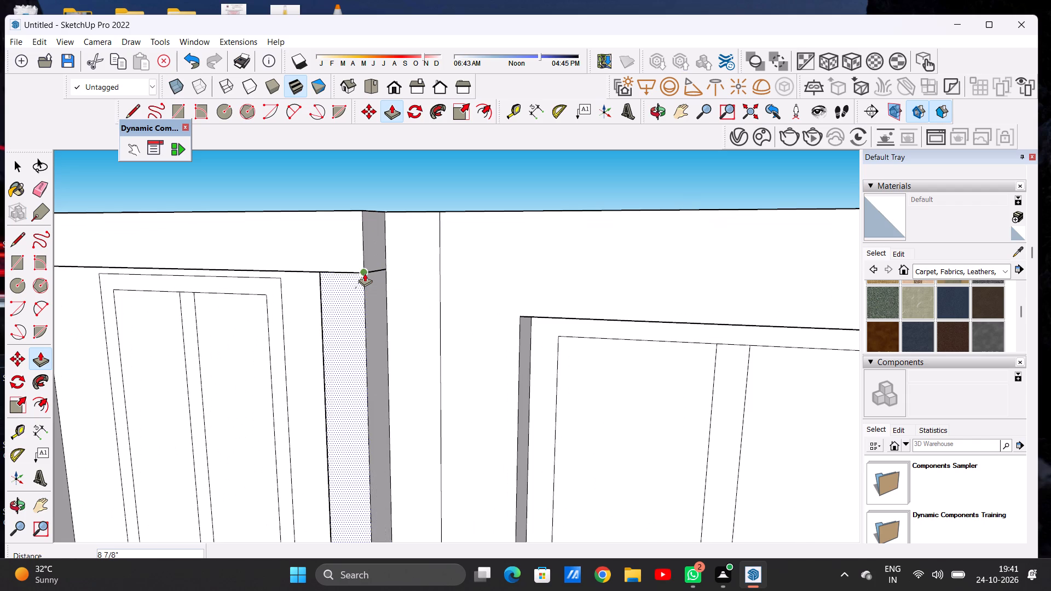
key("space")
Erase the leftover seam lines on the front and side faces where the top beam meets the terrace pier.
scroll(423, 263, "down", 4)
scroll(423, 263, "up", 1)
scroll(423, 263, "down", 6)
scroll(432, 266, "up", 2)
scroll(432, 266, "down", 3)
middle_click_drag(362, 359, 397, 359)
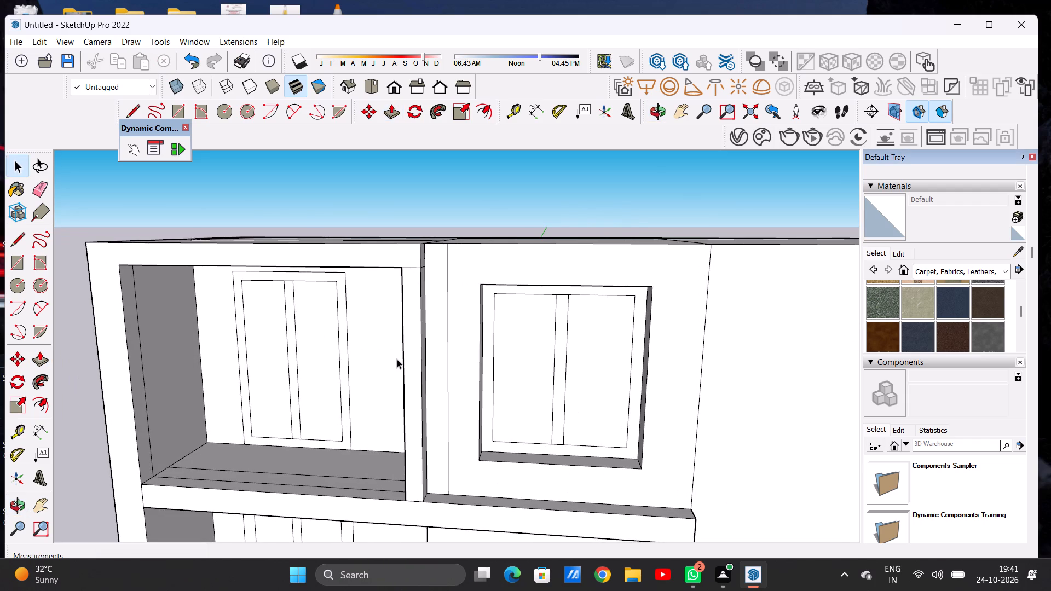
key("e")
scroll(413, 294, "up", 8)
left_click_drag(407, 235, 406, 254)
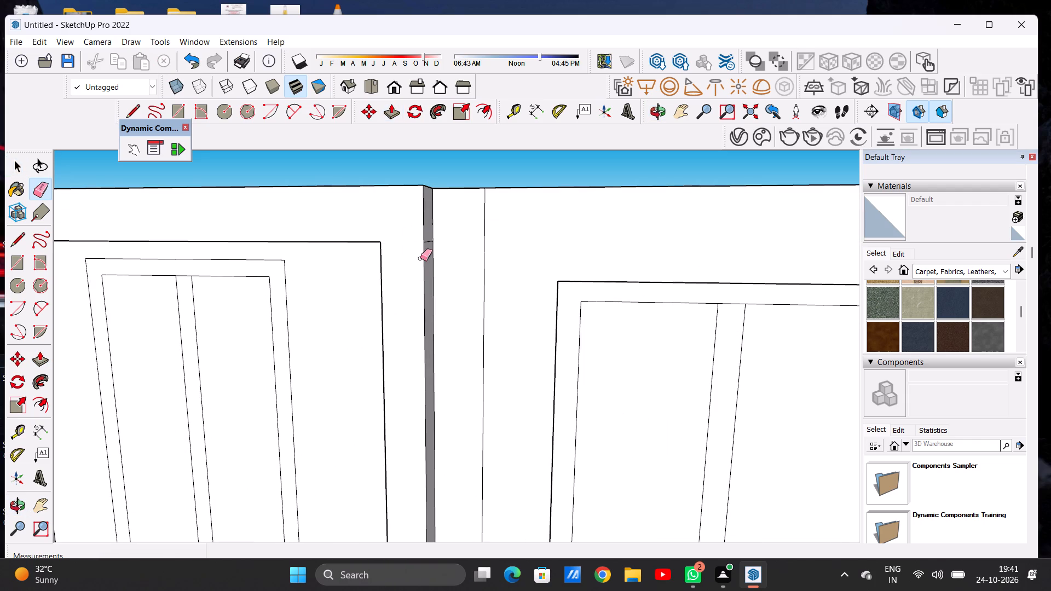
middle_click_drag(487, 258, 397, 287)
scroll(373, 271, "up", 5)
left_click_drag(353, 257, 350, 267)
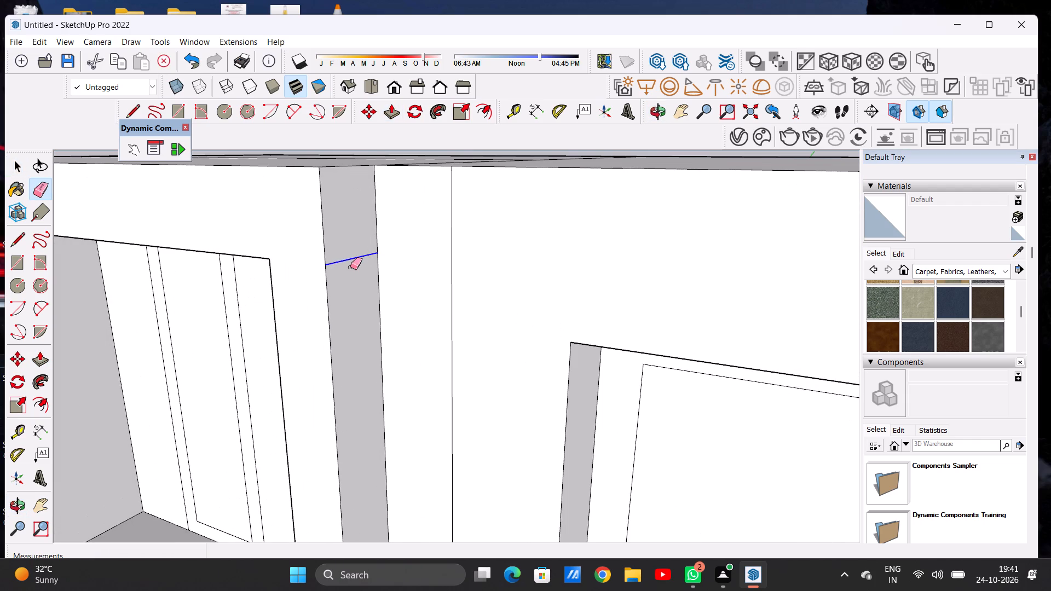
key("space")
Push/Pull the narrow strip between the terrace pier and the top window block inward about 6 5/16" as a recessed groove.
scroll(529, 289, "down", 18)
middle_click_drag(441, 279, 455, 279)
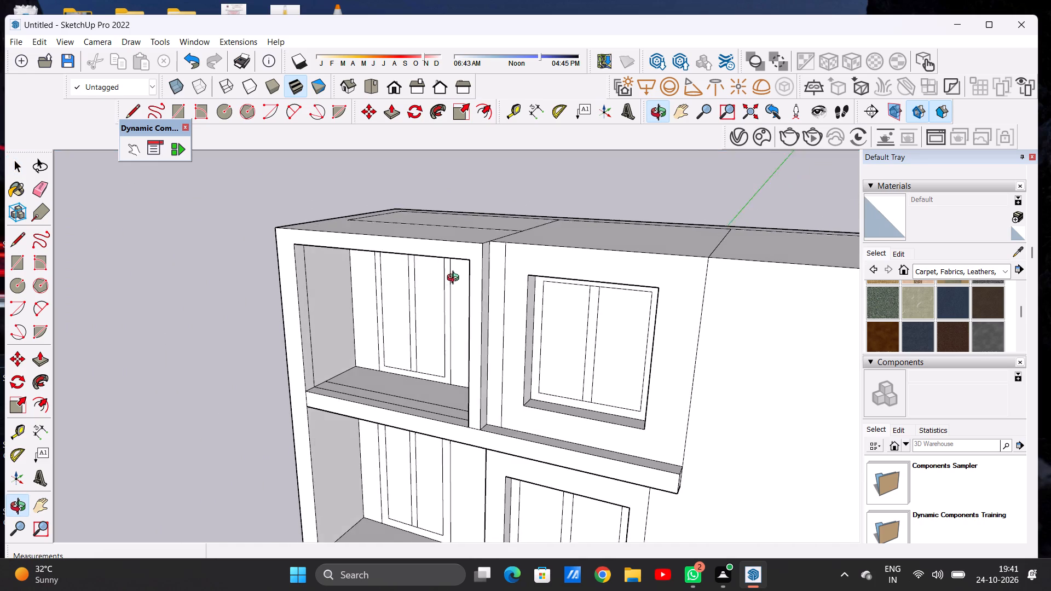
middle_click_drag(455, 279, 550, 262)
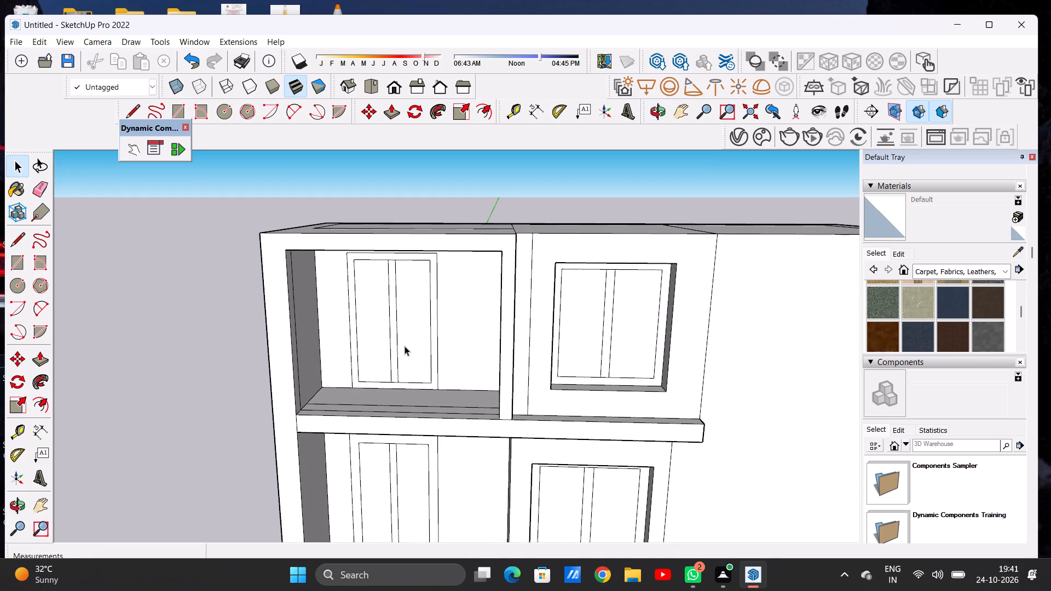
scroll(406, 321, "down", 1)
scroll(491, 282, "up", 6)
middle_click_drag(573, 284, 456, 323)
scroll(499, 260, "down", 9)
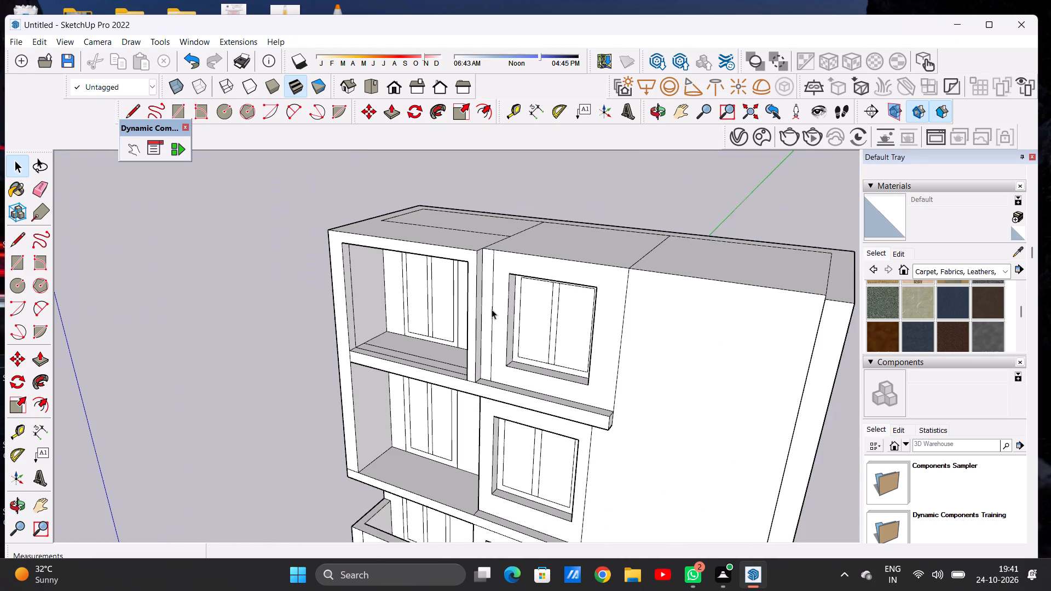
scroll(492, 309, "up", 5)
key("p")
scroll(489, 220, "up", 8)
left_click(488, 217)
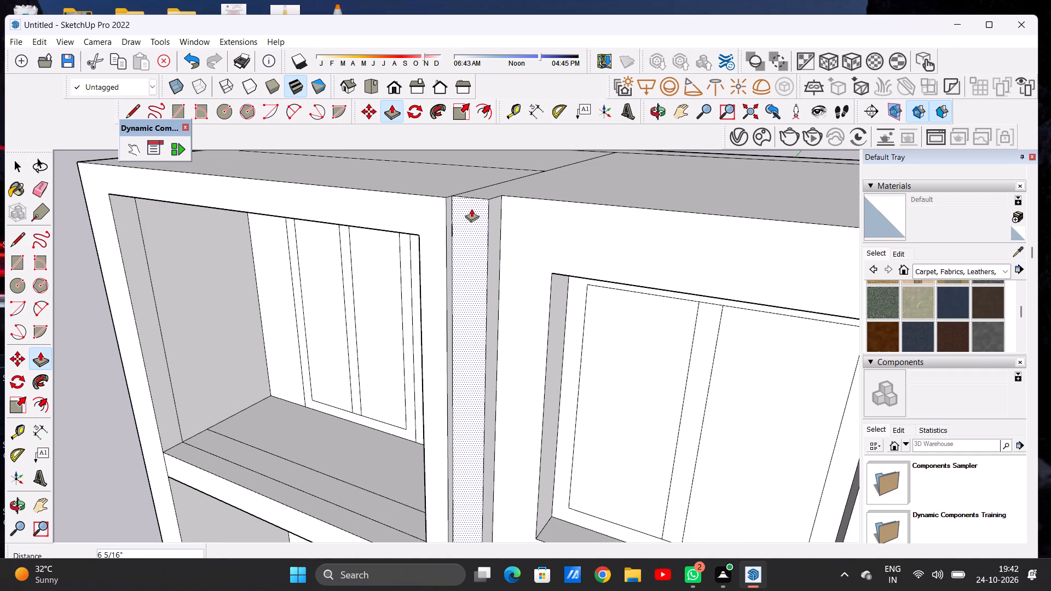
left_click(471, 208)
key("space")
Move the inner line on the top terrace floor slightly toward the slab's front edge.
scroll(491, 290, "down", 6)
scroll(495, 285, "up", 1)
scroll(499, 277, "down", 16)
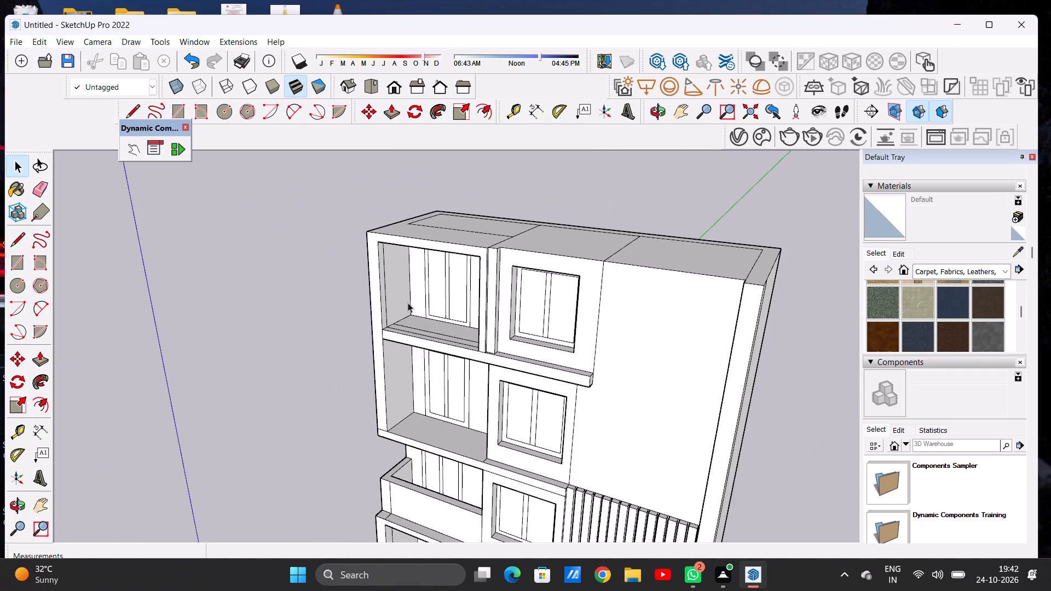
middle_click_drag(419, 304, 535, 245)
scroll(600, 274, "down", 2)
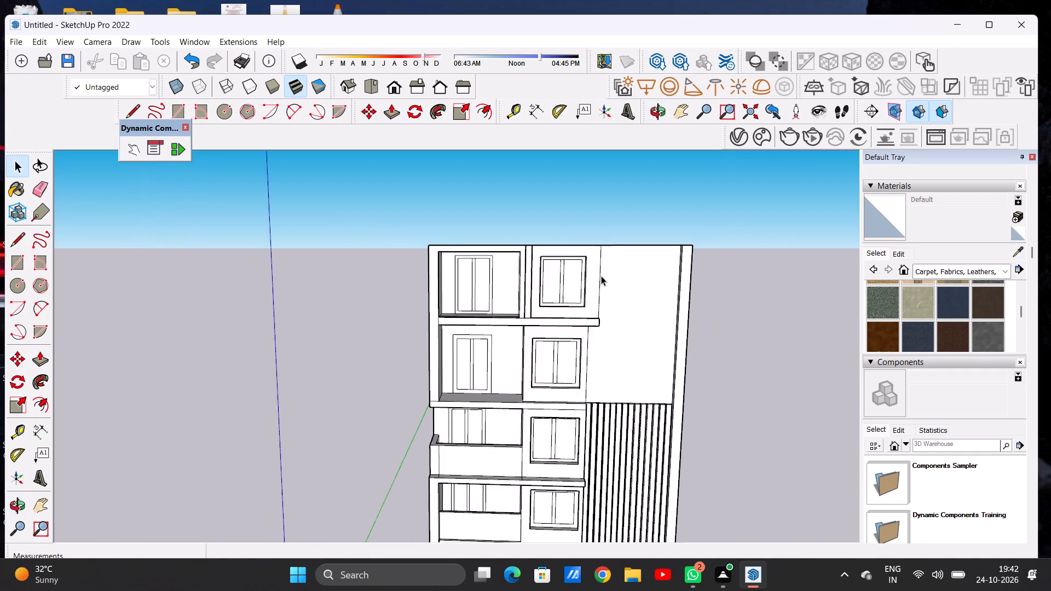
scroll(601, 276, "down", 3)
scroll(519, 289, "up", 12)
scroll(516, 316, "down", 6)
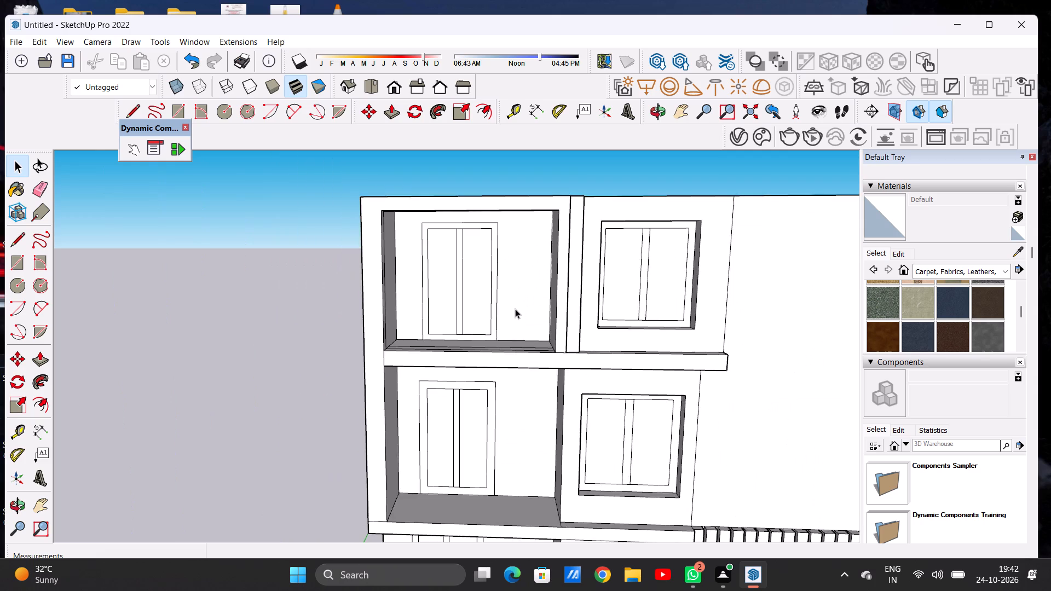
middle_click_drag(516, 337, 517, 439)
scroll(532, 334, "up", 9)
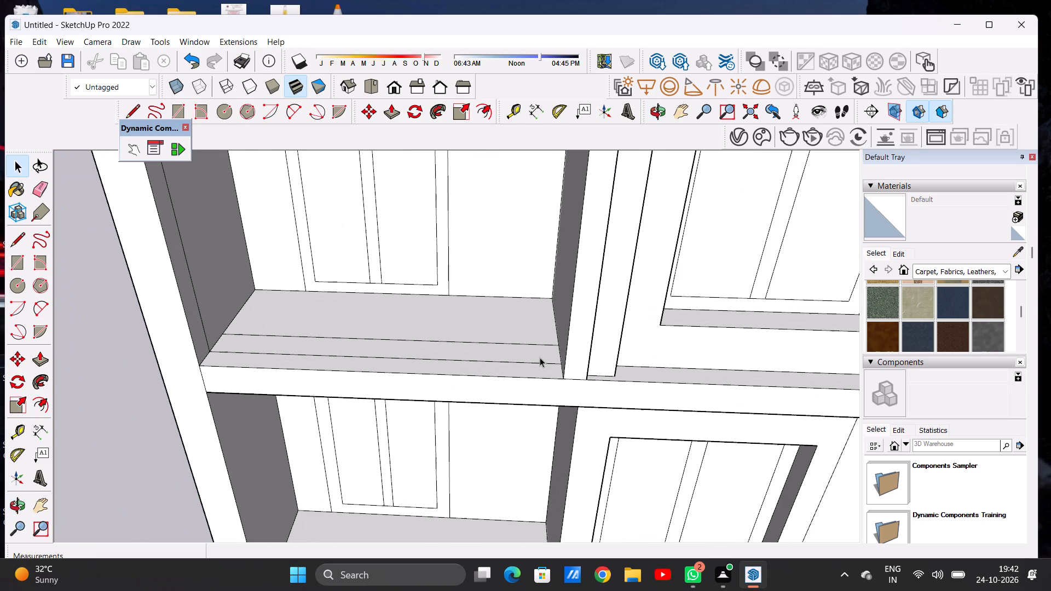
middle_click_drag(538, 342, 545, 397)
scroll(545, 385, "up", 5)
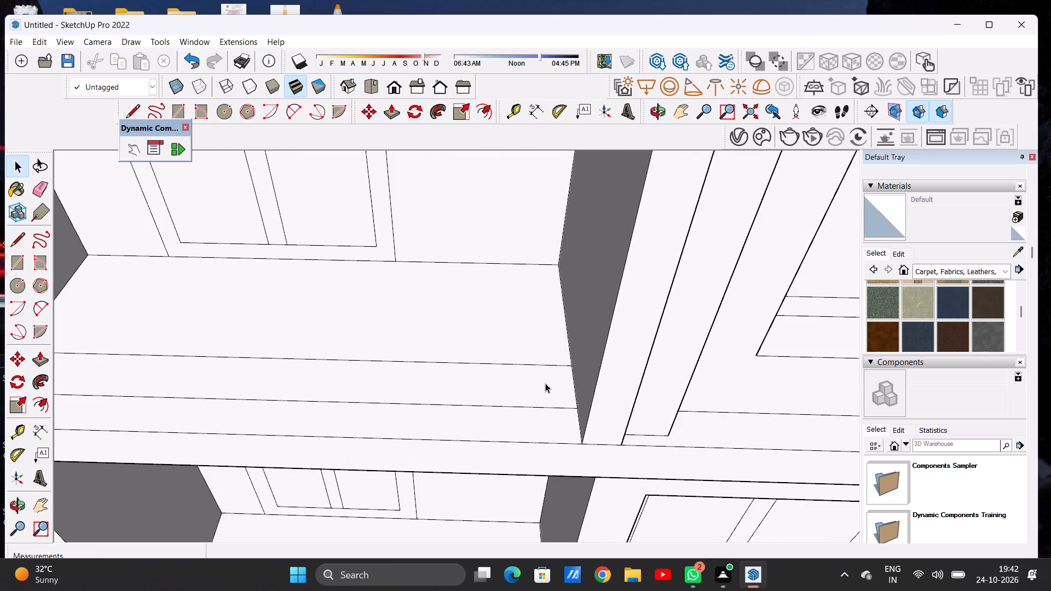
left_click(539, 364)
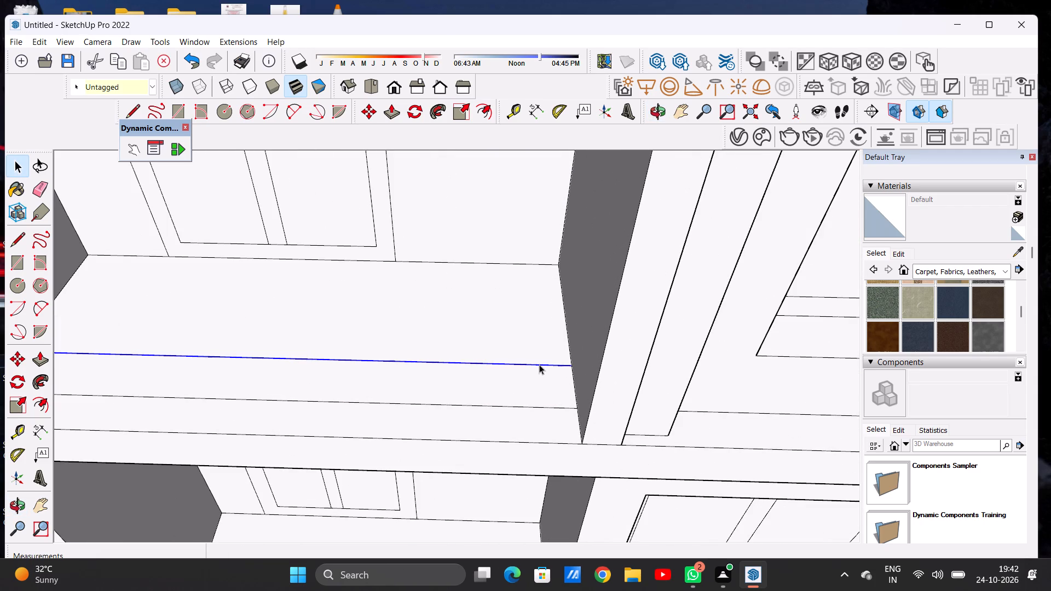
key("m")
left_click(573, 361)
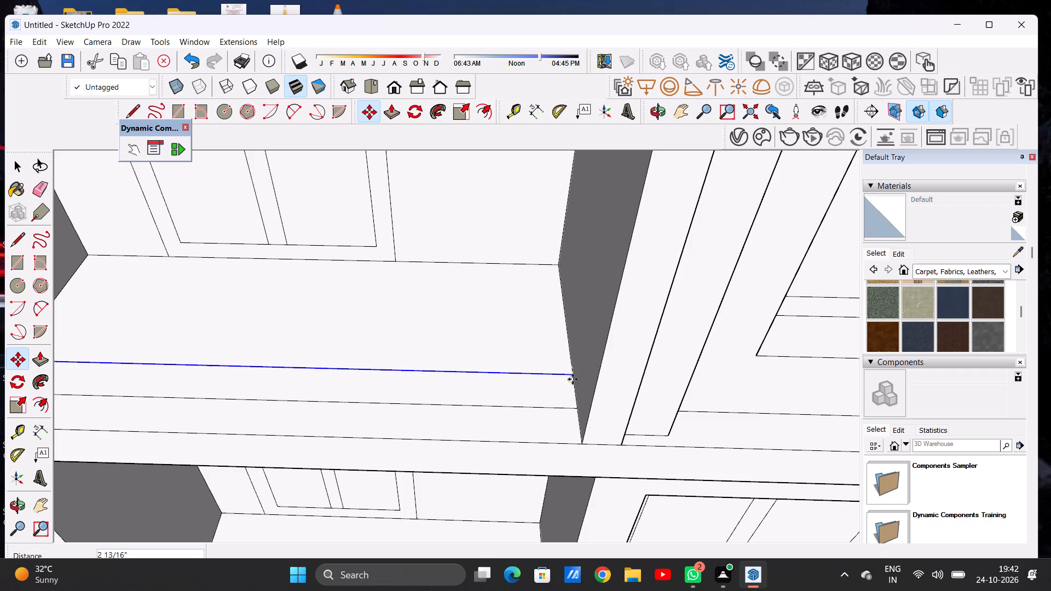
left_click(573, 380)
key("space")
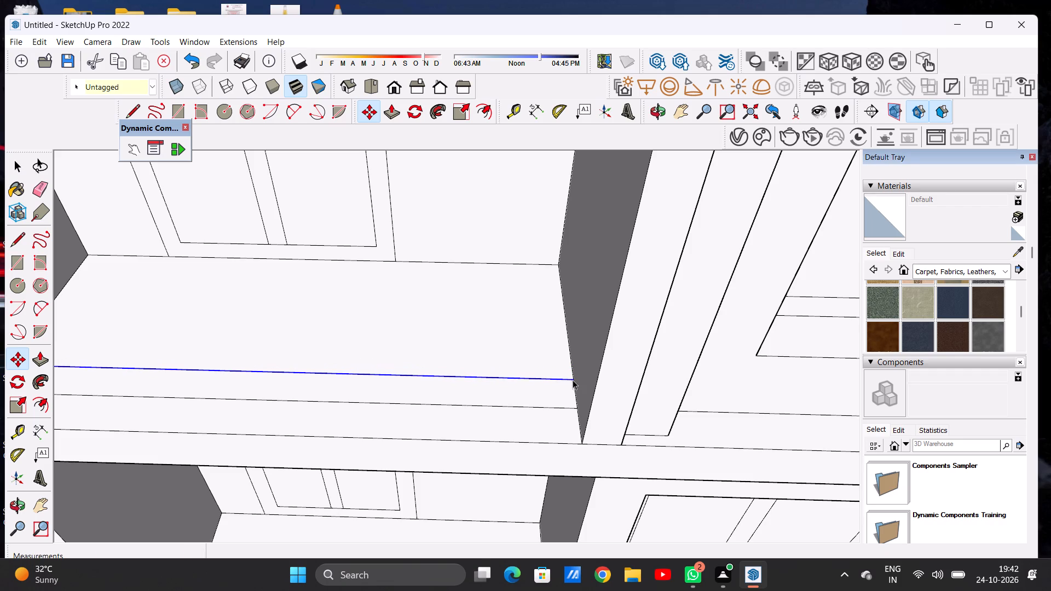
scroll(570, 308, "down", 15)
left_click(380, 421)
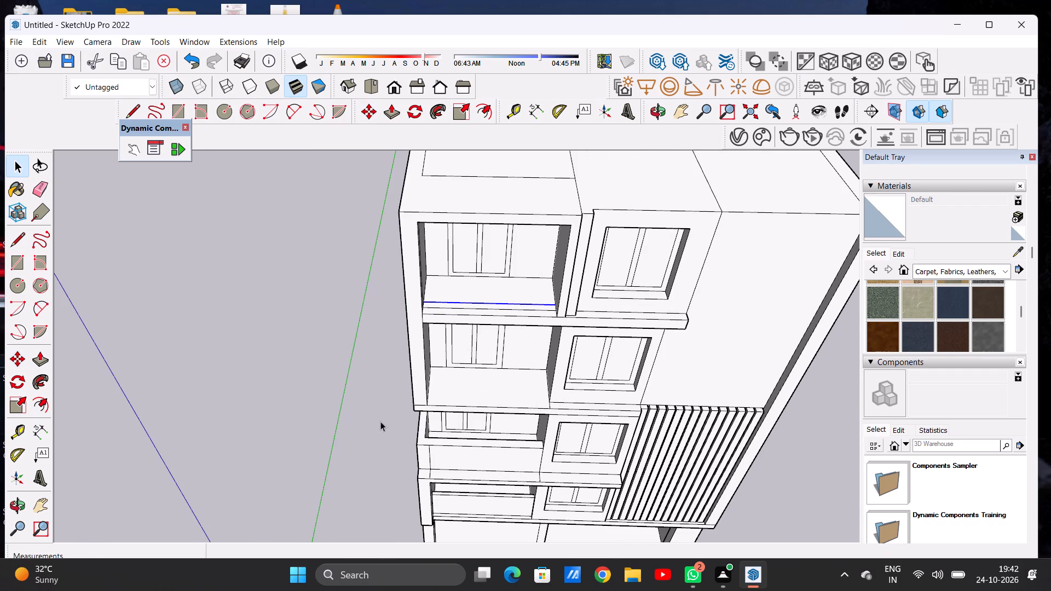
Draw a line about 10' 10 3/4" long across the balcony floor below the terrace, from the window block's front corner to the opposite wall.
scroll(533, 274, "up", 2)
scroll(533, 282, "down", 1)
scroll(533, 285, "up", 3)
scroll(477, 314, "down", 4)
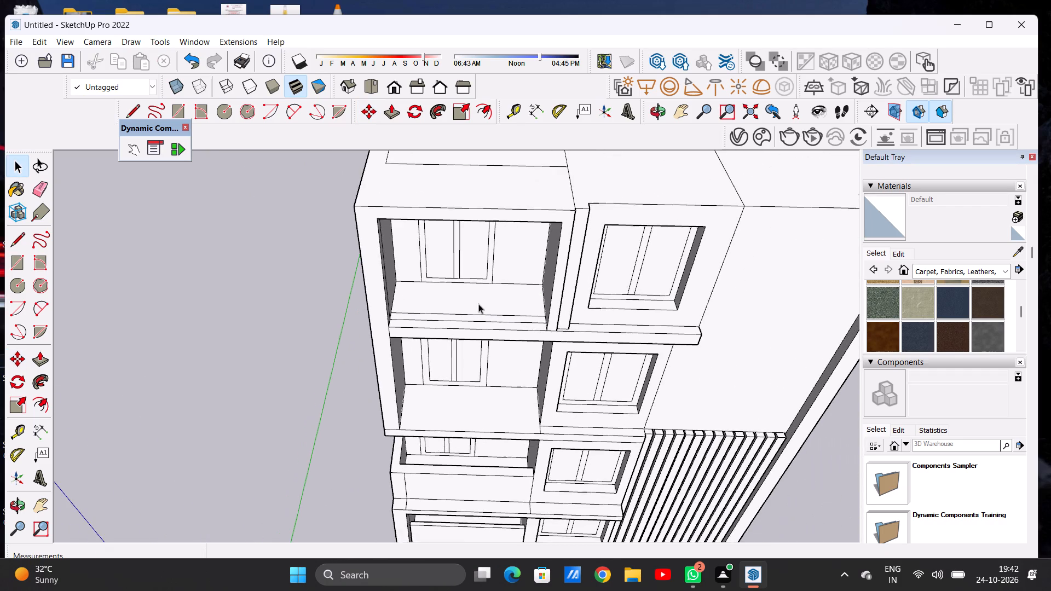
scroll(478, 304, "down", 1)
scroll(469, 260, "down", 5)
scroll(476, 379, "up", 6)
middle_click_drag(494, 386, 495, 349)
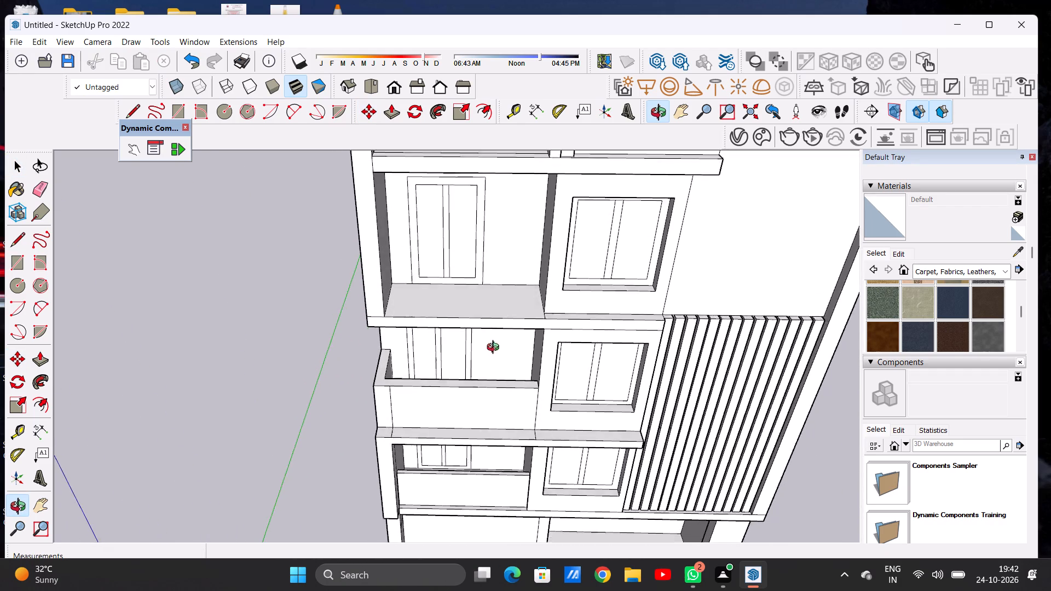
middle_click_drag(495, 349, 500, 398)
scroll(534, 345, "up", 6)
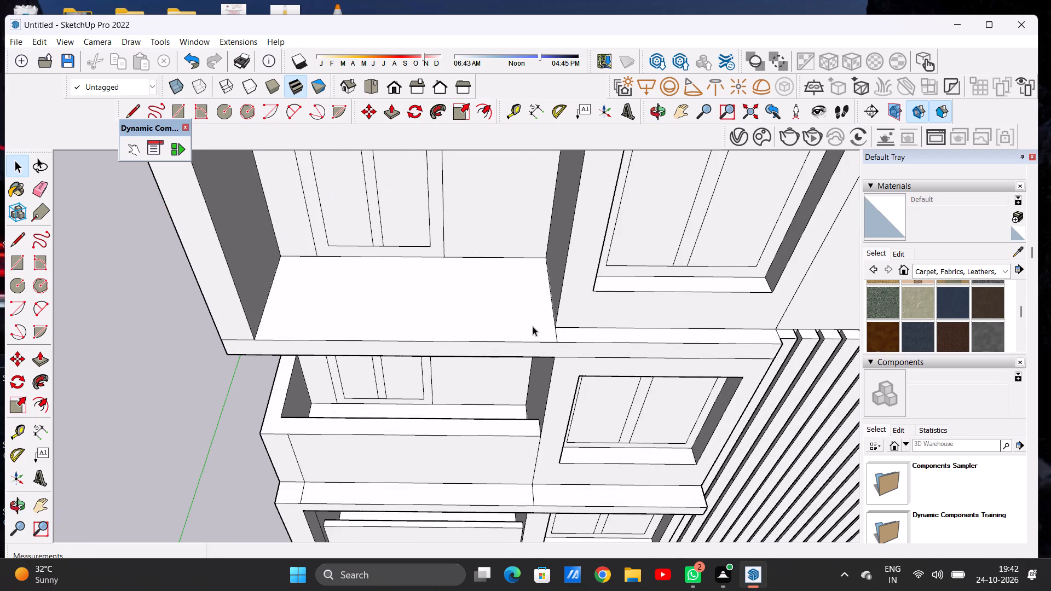
middle_click_drag(532, 325, 533, 360)
scroll(533, 354, "down", 6)
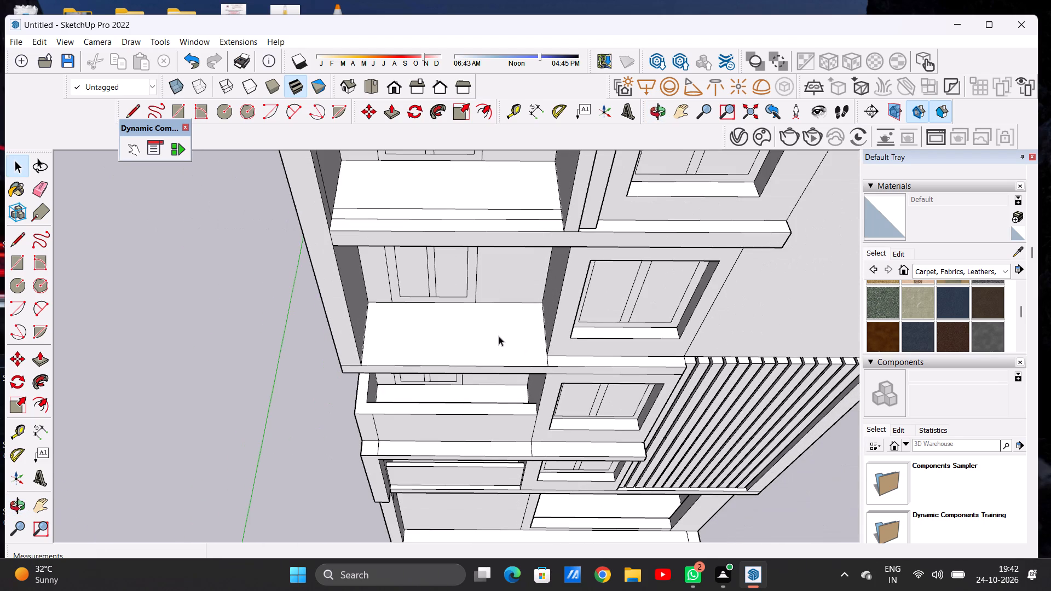
key("l")
scroll(536, 348, "up", 13)
left_click(570, 373)
scroll(525, 369, "down", 8)
scroll(353, 367, "up", 4)
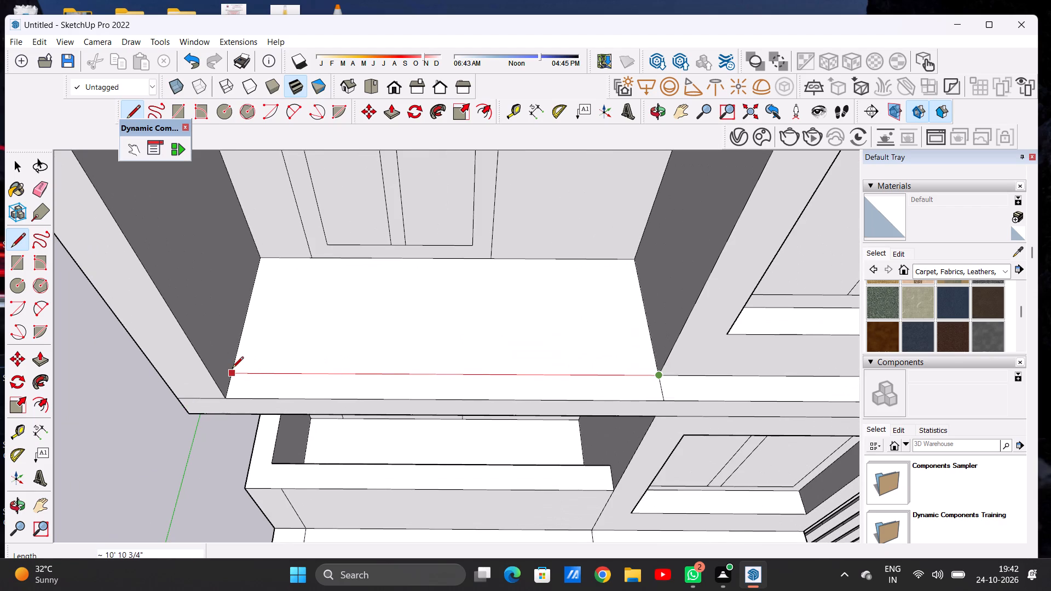
left_click(232, 369)
key("space")
Push/Pull the front face of the window block one floor below the terrace outward 8 7/8" to the slab's front edge.
scroll(469, 379, "down", 5)
scroll(470, 378, "up", 1)
scroll(470, 378, "down", 6)
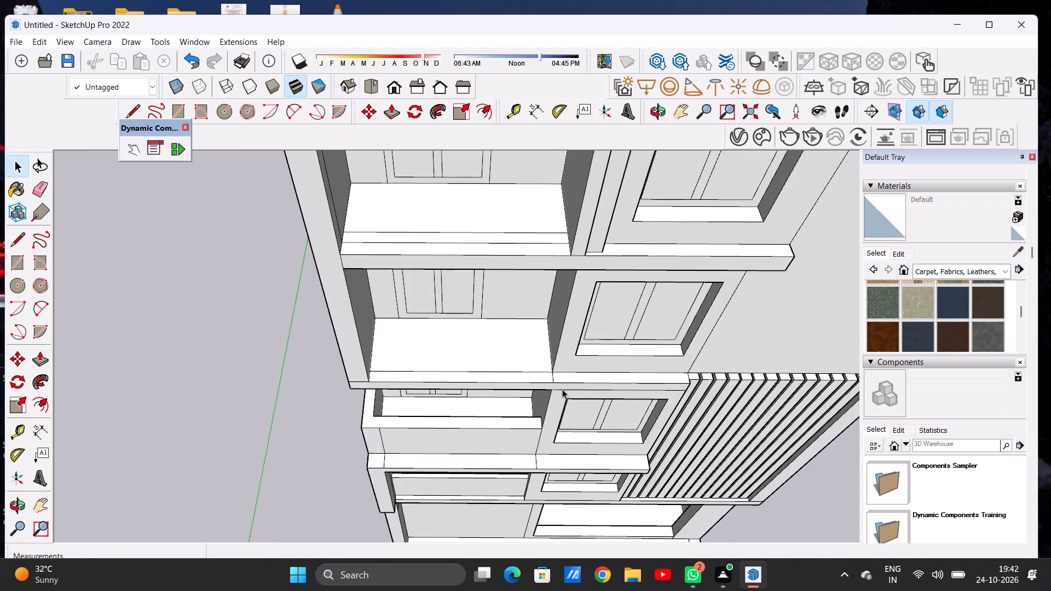
middle_click_drag(570, 375, 432, 239)
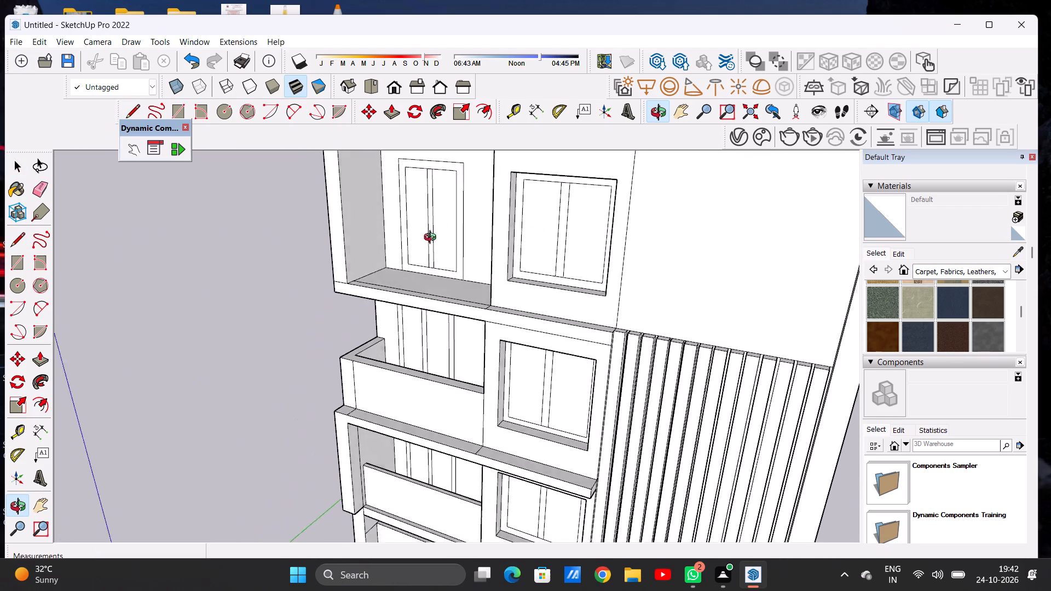
middle_click_drag(432, 239, 609, 266)
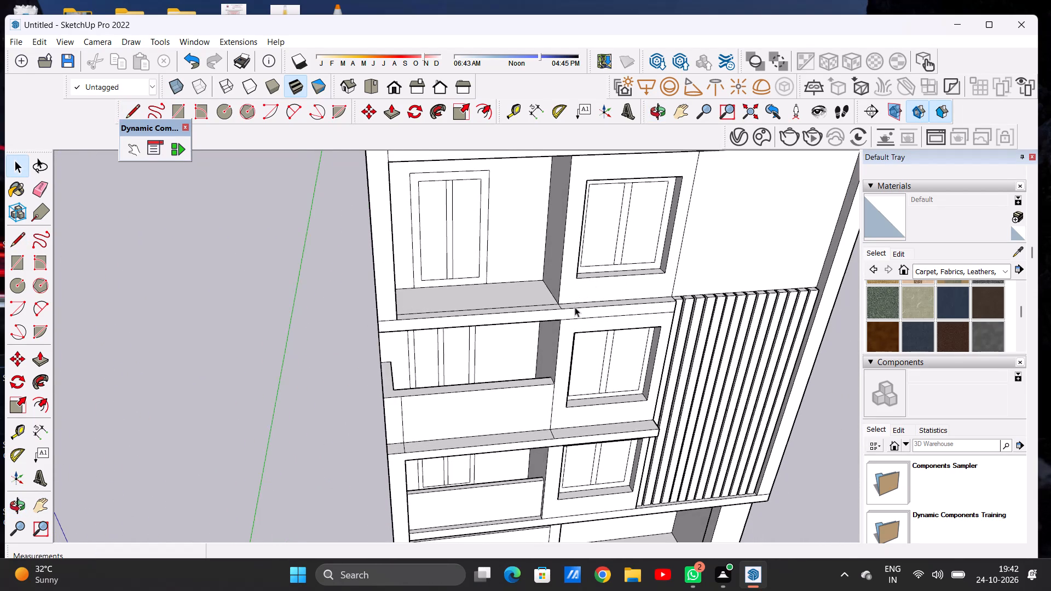
scroll(576, 315, "down", 3)
middle_click_drag(576, 317, 578, 282)
scroll(576, 282, "up", 9)
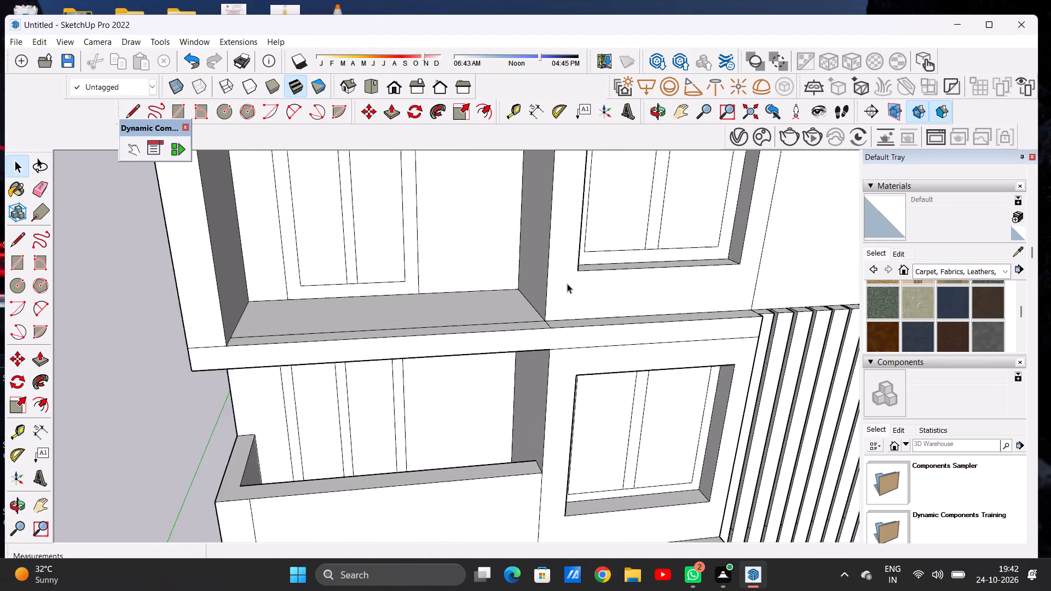
scroll(567, 283, "up", 1)
middle_click_drag(564, 310, 590, 357)
key("p")
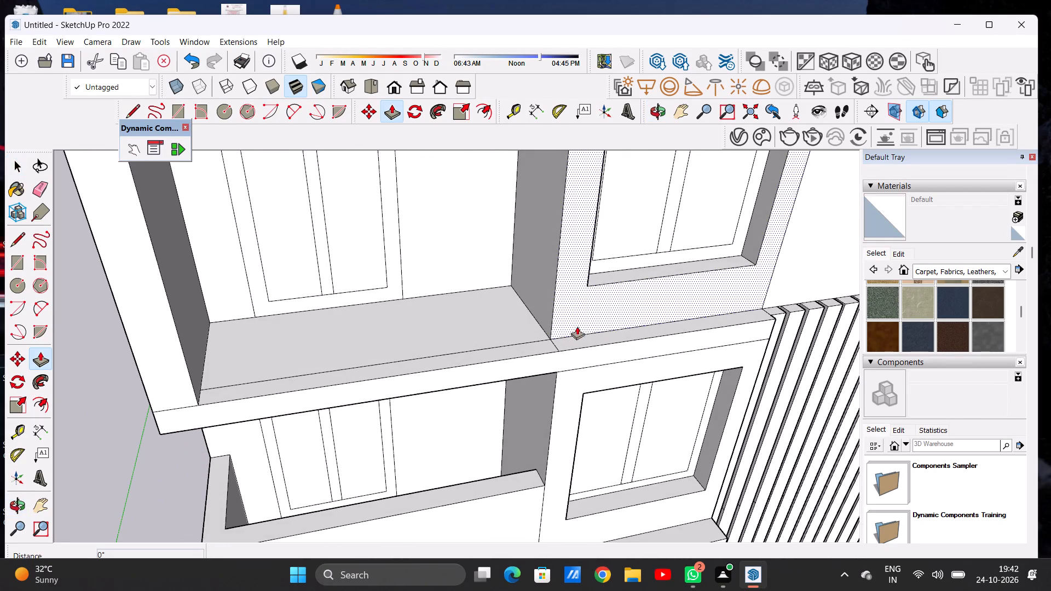
left_click(567, 310)
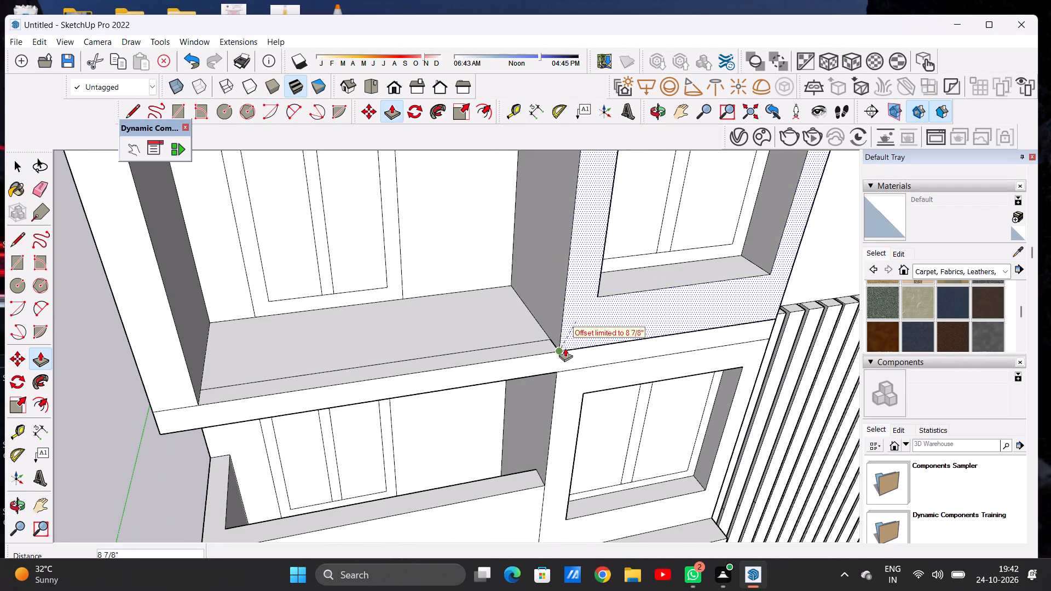
left_click(565, 348)
key("space")
Examine the whole front facade from a distance, comparing the top two floors with the floors below.
scroll(555, 357, "down", 16)
middle_click_drag(591, 356, 552, 312)
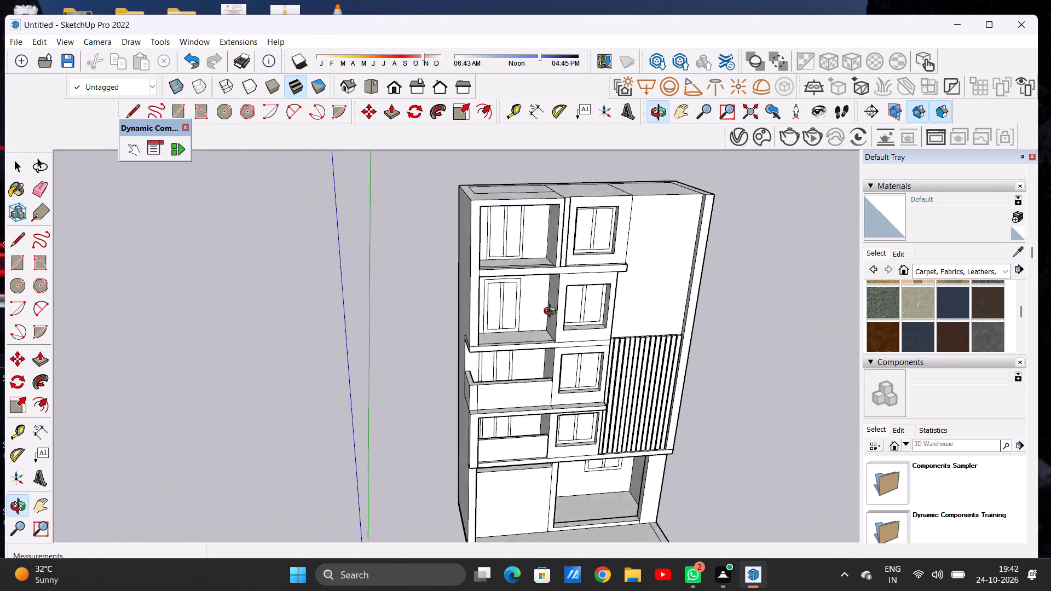
middle_click_drag(552, 312, 492, 296)
scroll(444, 308, "down", 8)
scroll(472, 327, "up", 3)
scroll(472, 327, "down", 6)
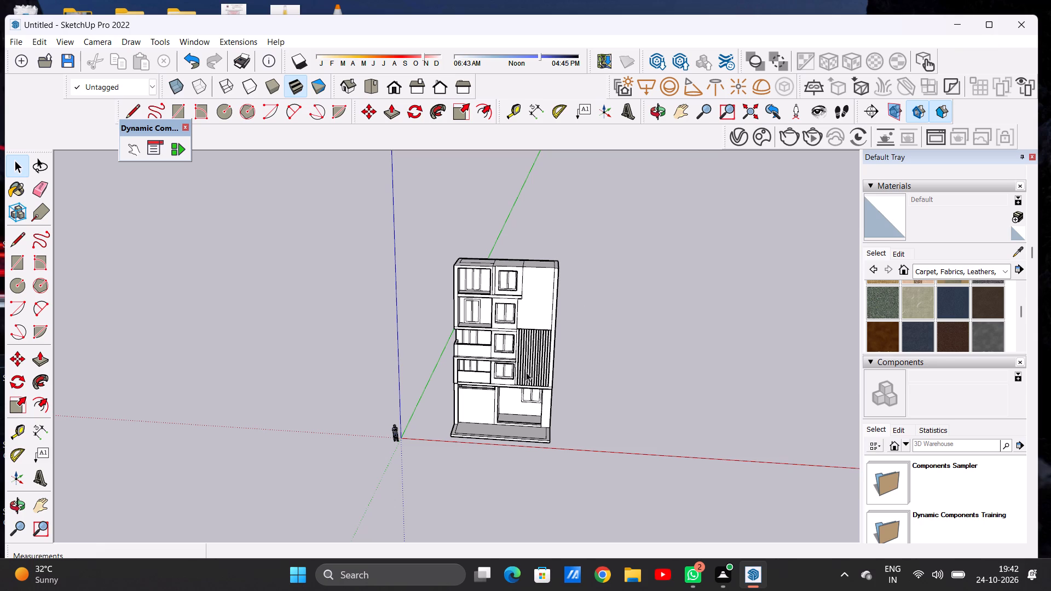
scroll(558, 374, "up", 3)
scroll(558, 374, "down", 1)
scroll(558, 374, "up", 1)
scroll(558, 374, "down", 1)
scroll(528, 355, "up", 6)
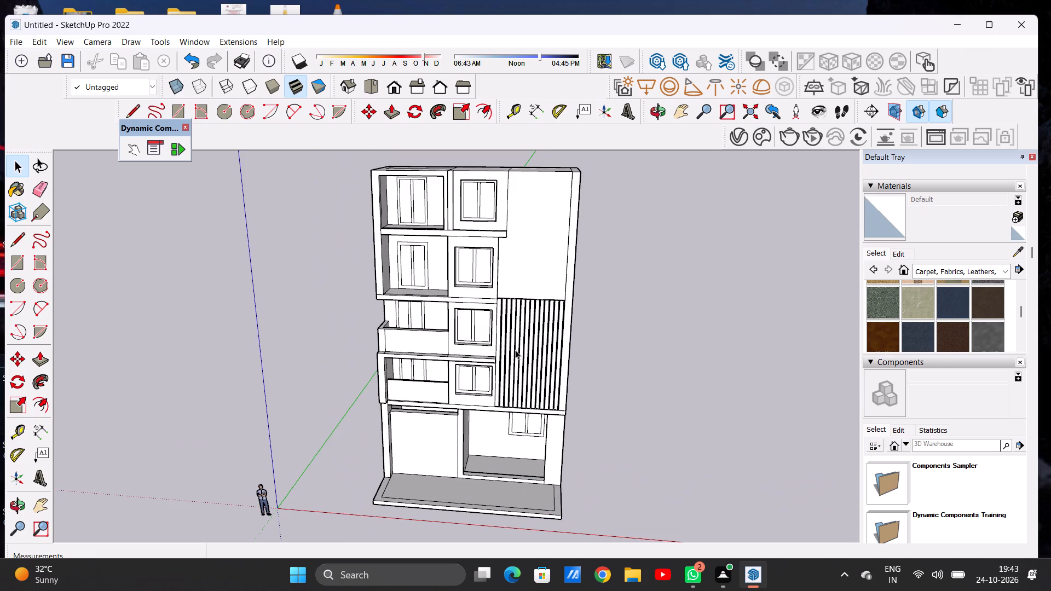
Push/Pull the narrow front strip of the balcony floor below the top terrace upward 4' 3 1/2" to form a parapet.
scroll(520, 339, "down", 6)
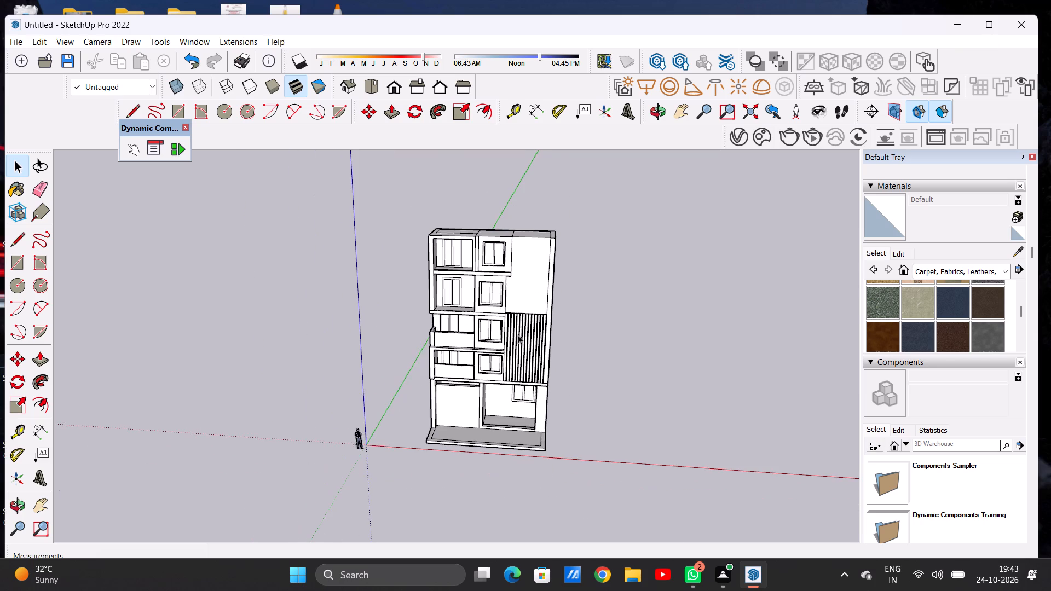
scroll(523, 274, "up", 8)
middle_click_drag(482, 317, 512, 303)
scroll(538, 255, "down", 7)
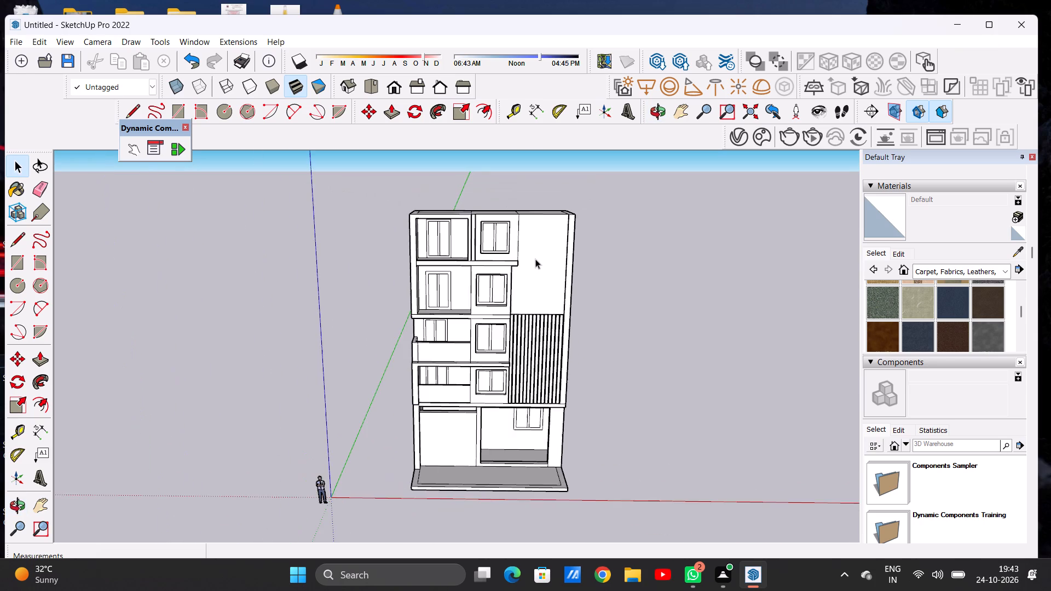
scroll(465, 297, "up", 7)
middle_click_drag(462, 306, 453, 443)
scroll(463, 340, "up", 7)
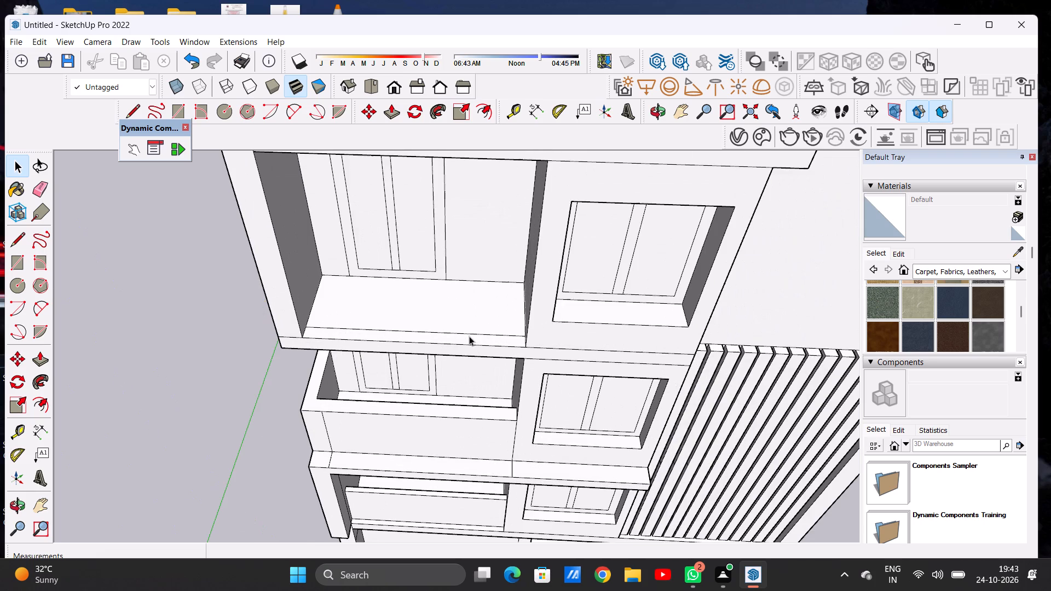
key("p")
scroll(496, 334, "up", 4)
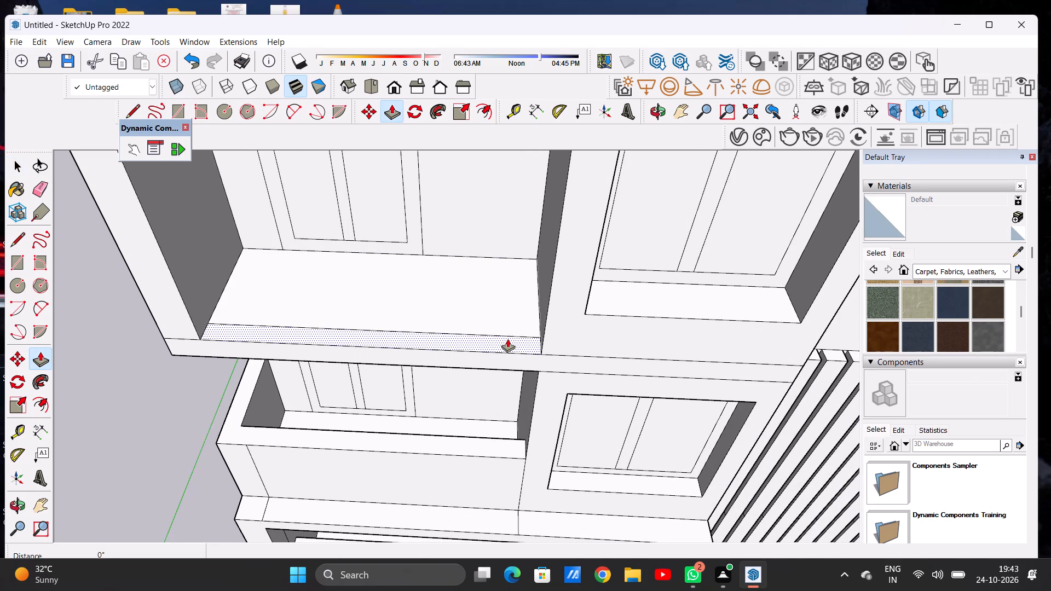
left_click(507, 339)
scroll(534, 302, "down", 9)
middle_click_drag(550, 287, 555, 230)
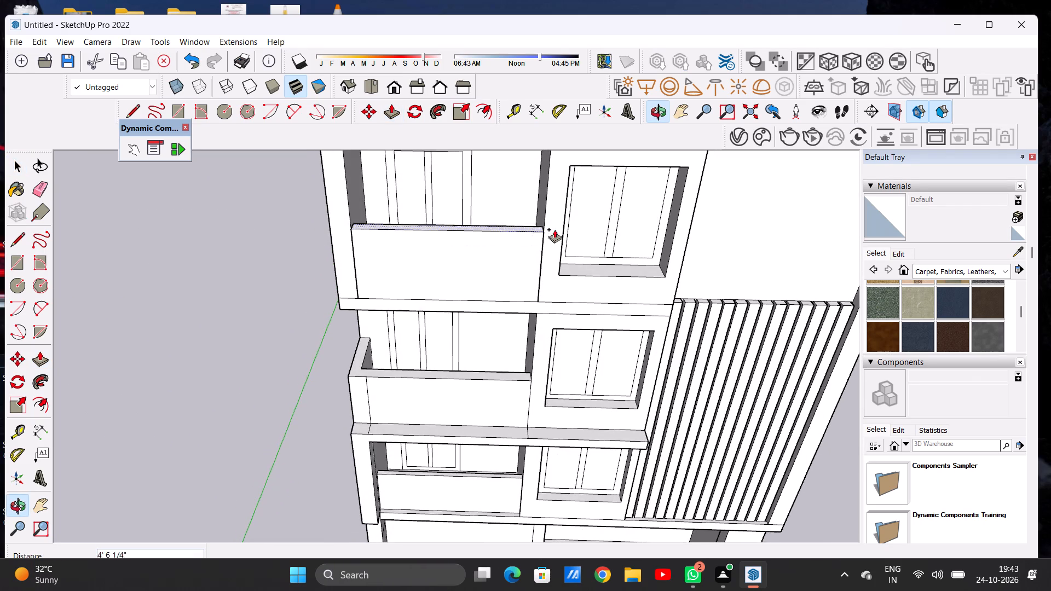
left_click(541, 232)
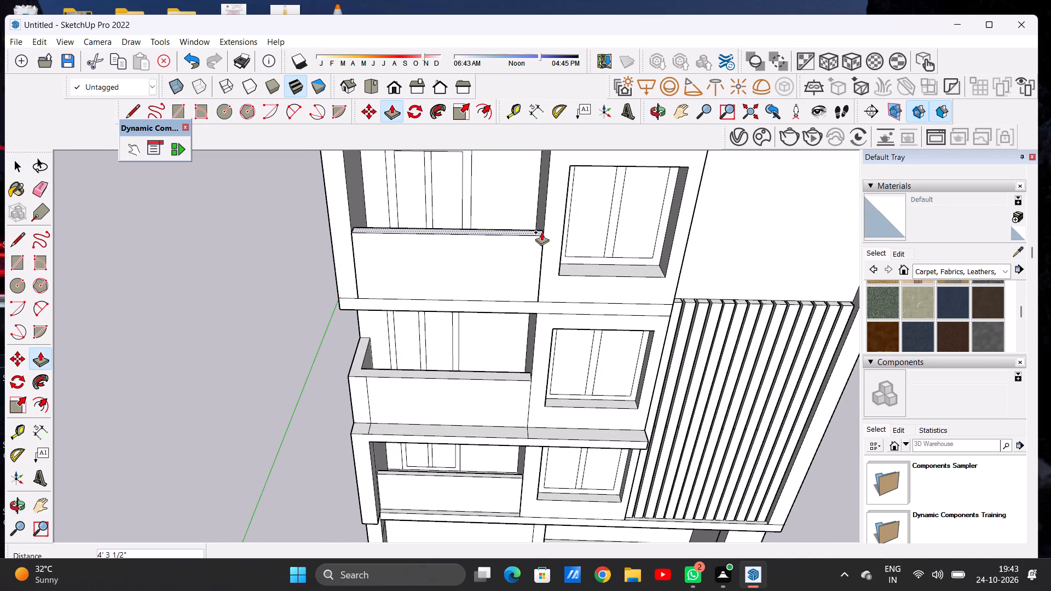
key("space")
Push/Pull the narrow strip near the front of the top terrace floor upward 3' 8 3/4" to form a parapet.
scroll(438, 310, "down", 7)
middle_click_drag(465, 343, 474, 294)
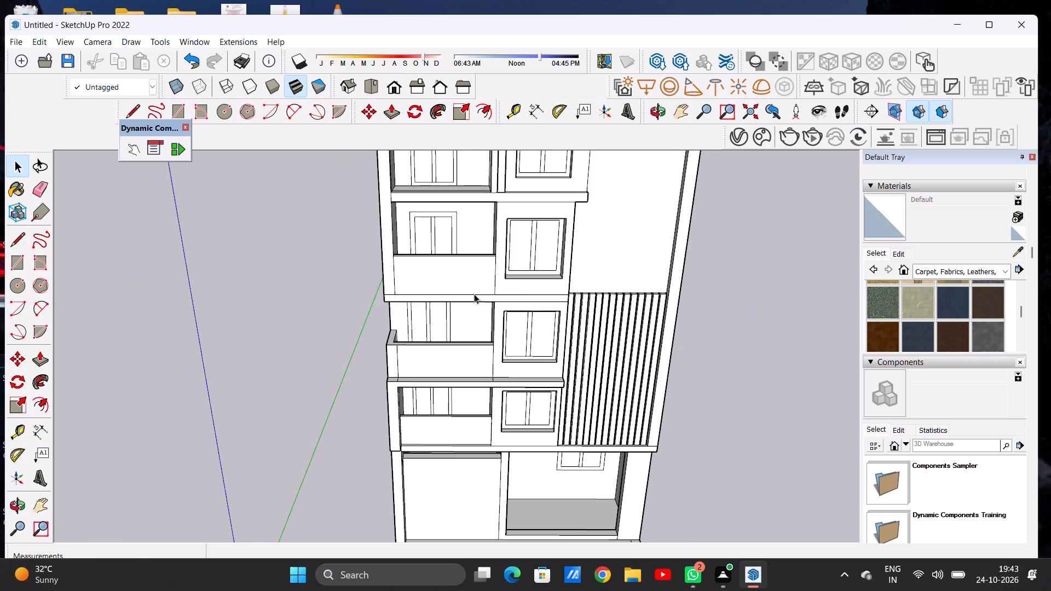
scroll(479, 301, "down", 7)
middle_click_drag(483, 315, 482, 282)
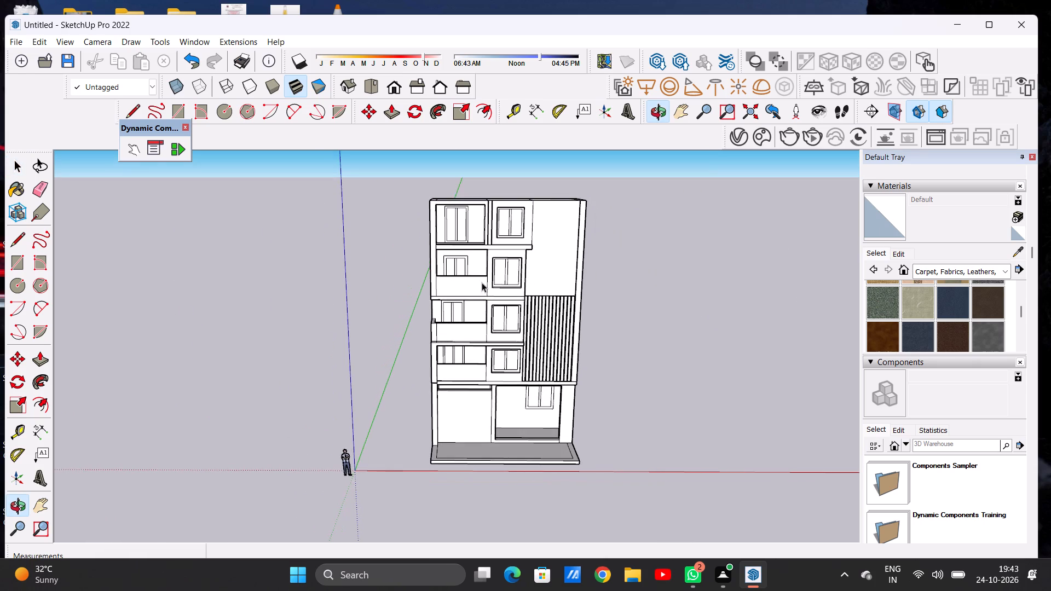
scroll(466, 244, "up", 7)
middle_click_drag(466, 232, 471, 343)
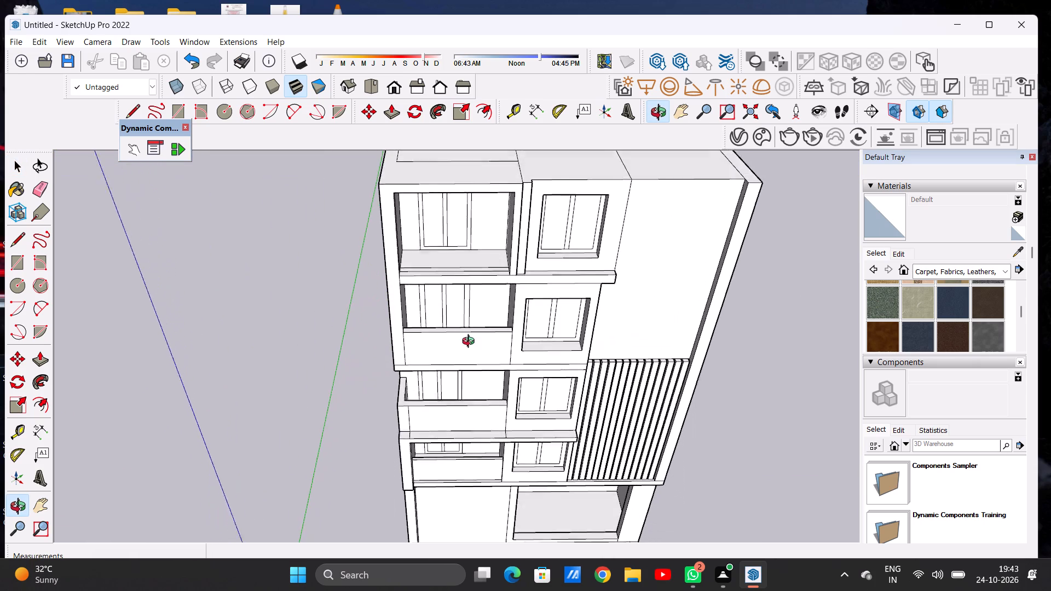
middle_click_drag(471, 343, 465, 364)
scroll(503, 281, "up", 9)
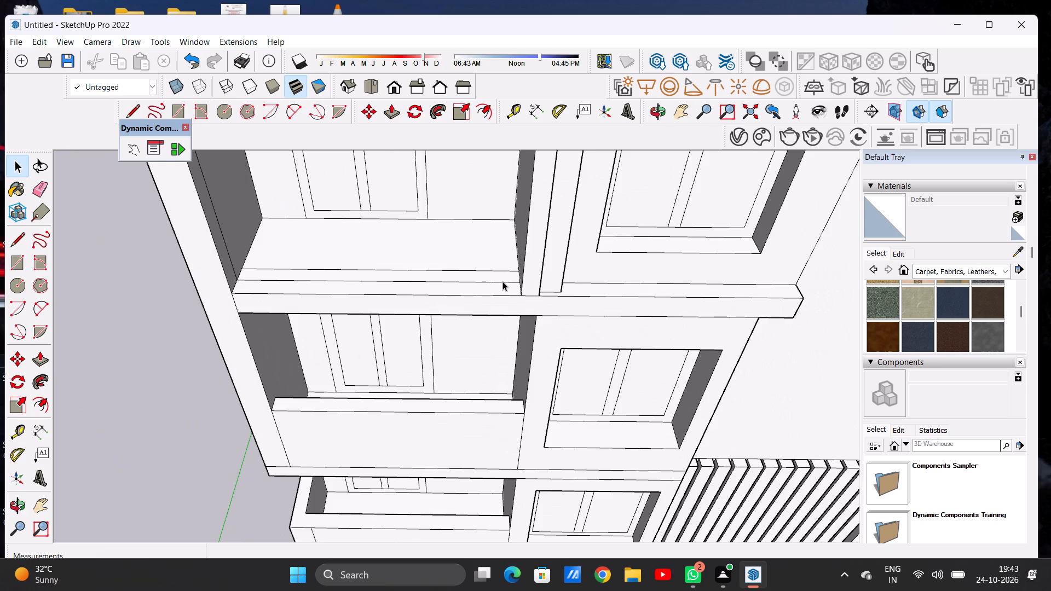
key("p")
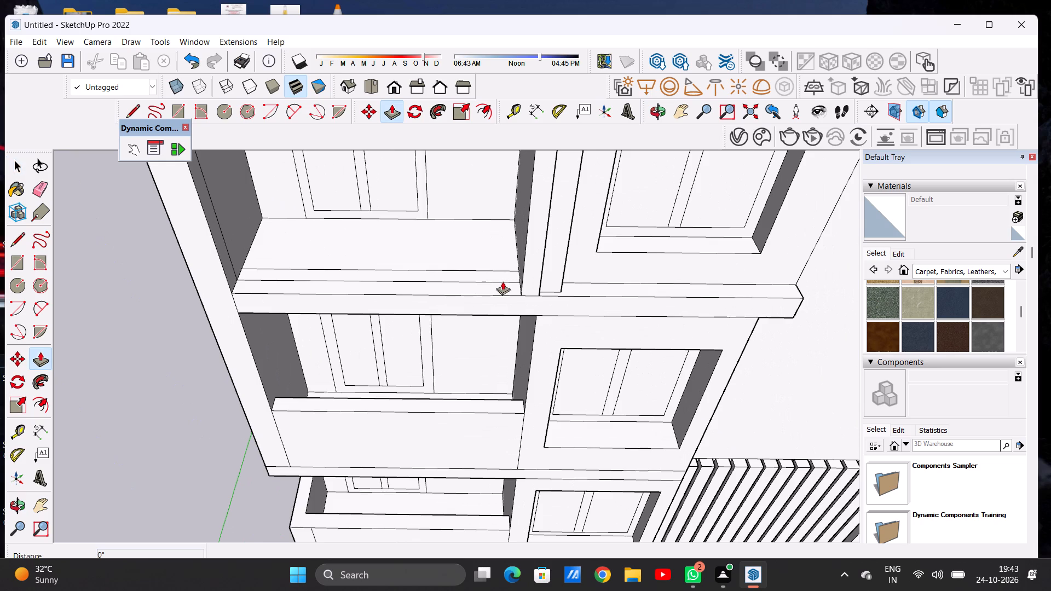
scroll(504, 273, "up", 5)
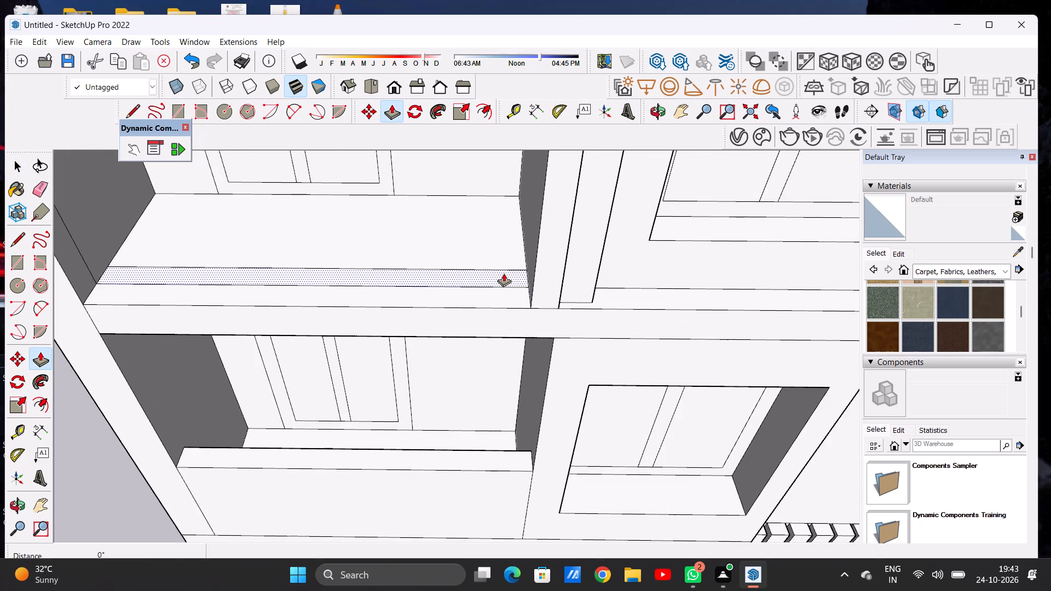
left_click(504, 273)
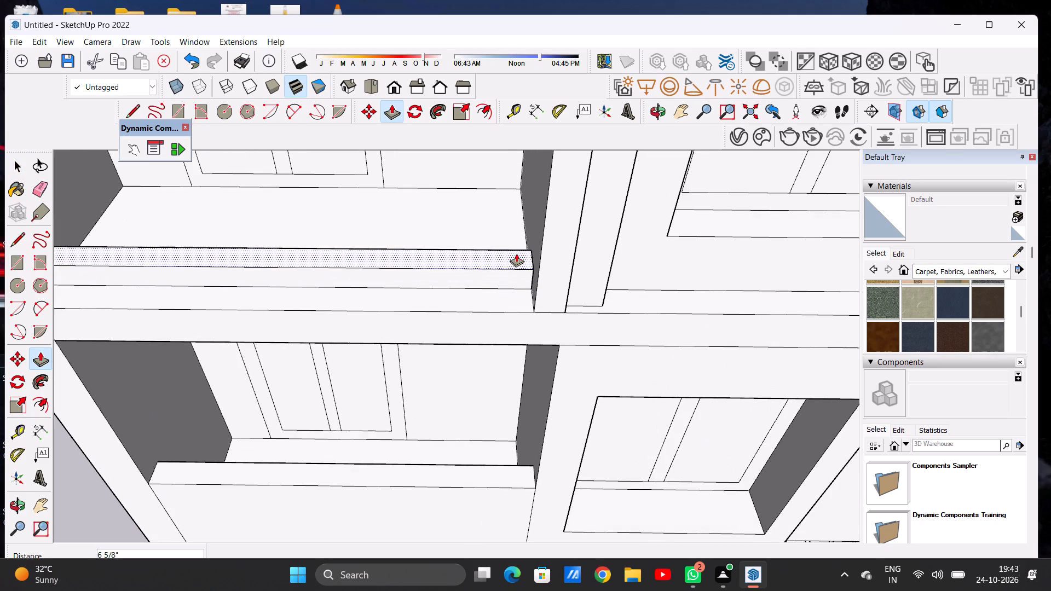
scroll(503, 274, "down", 8)
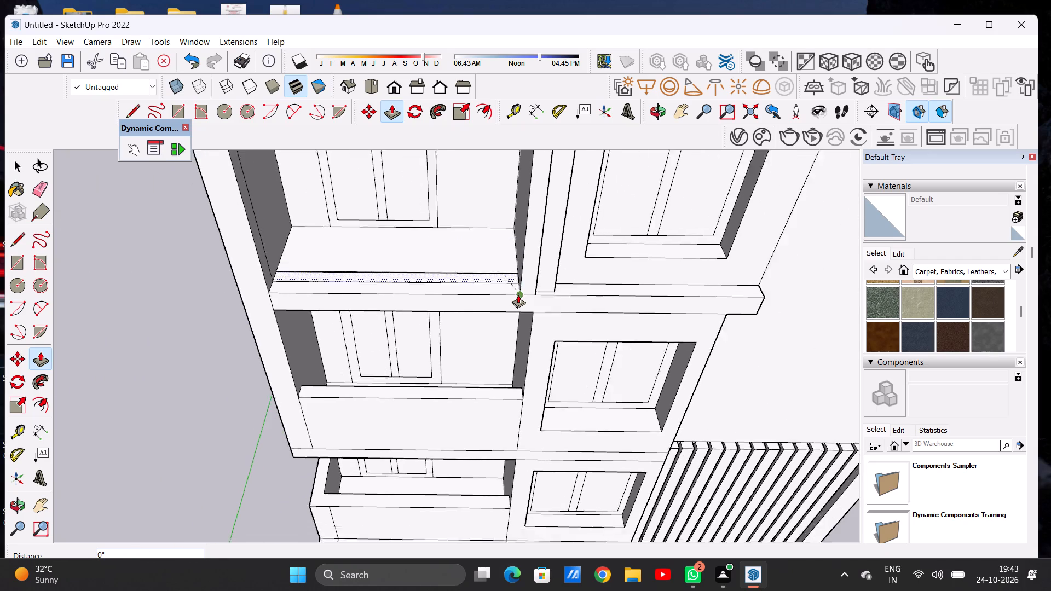
scroll(518, 294, "down", 4)
middle_click_drag(521, 258, 524, 214)
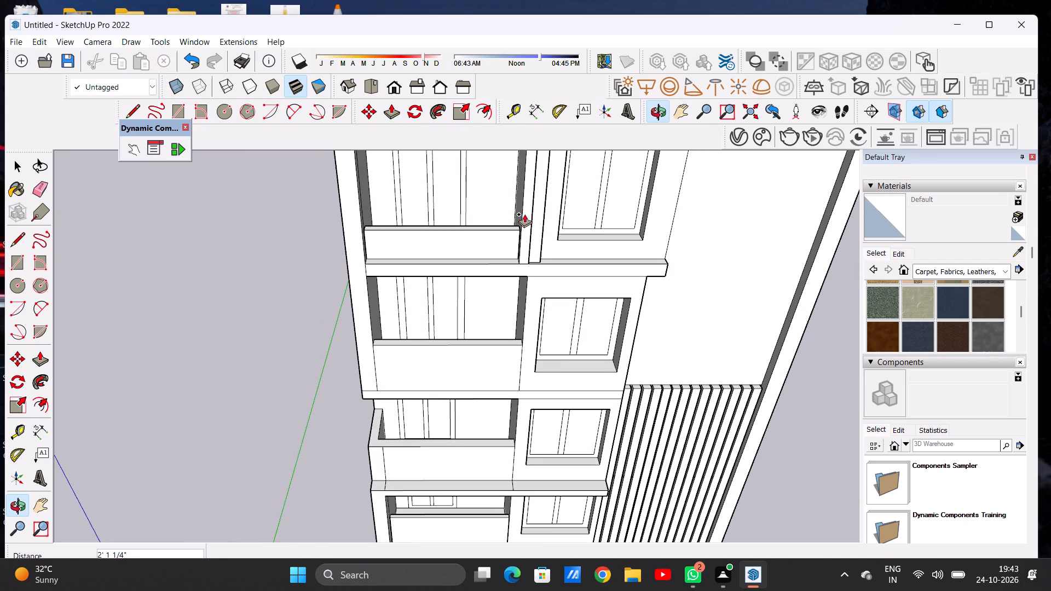
scroll(520, 211, "up", 8)
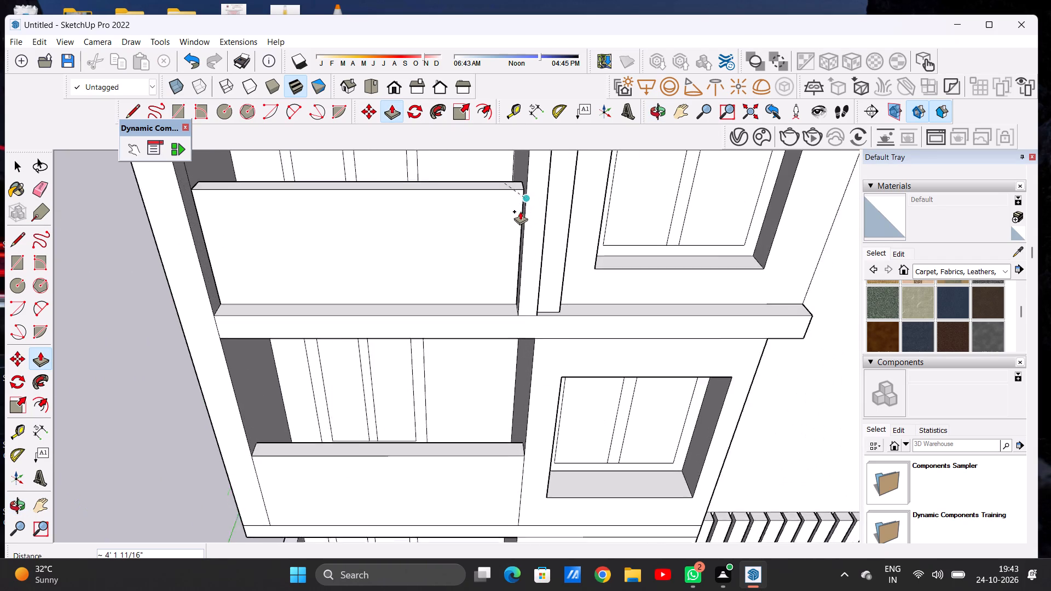
left_click(522, 195)
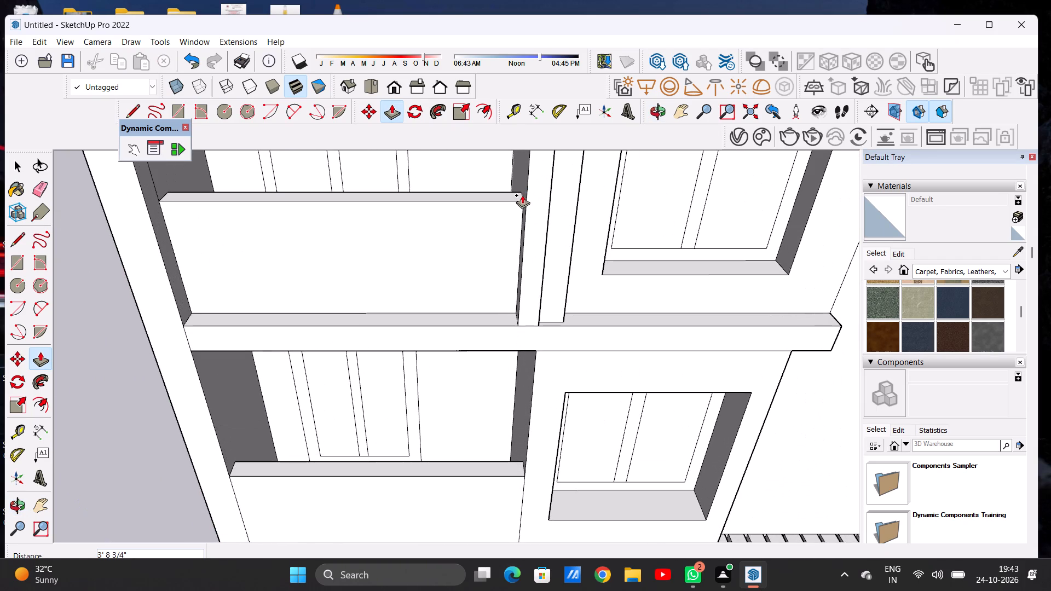
key("space")
Examine the whole building from the front and both sides, checking the balcony parapets, ground floor and upper floors.
scroll(404, 353, "down", 19)
middle_click_drag(443, 383, 441, 285)
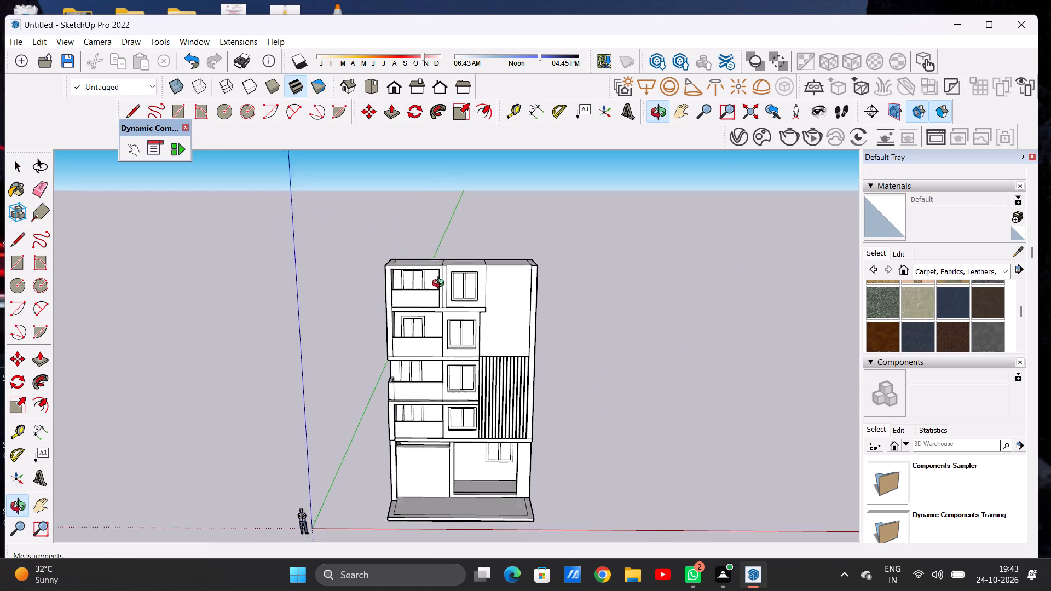
middle_click_drag(441, 285, 441, 282)
scroll(435, 459, "up", 9)
scroll(487, 376, "down", 5)
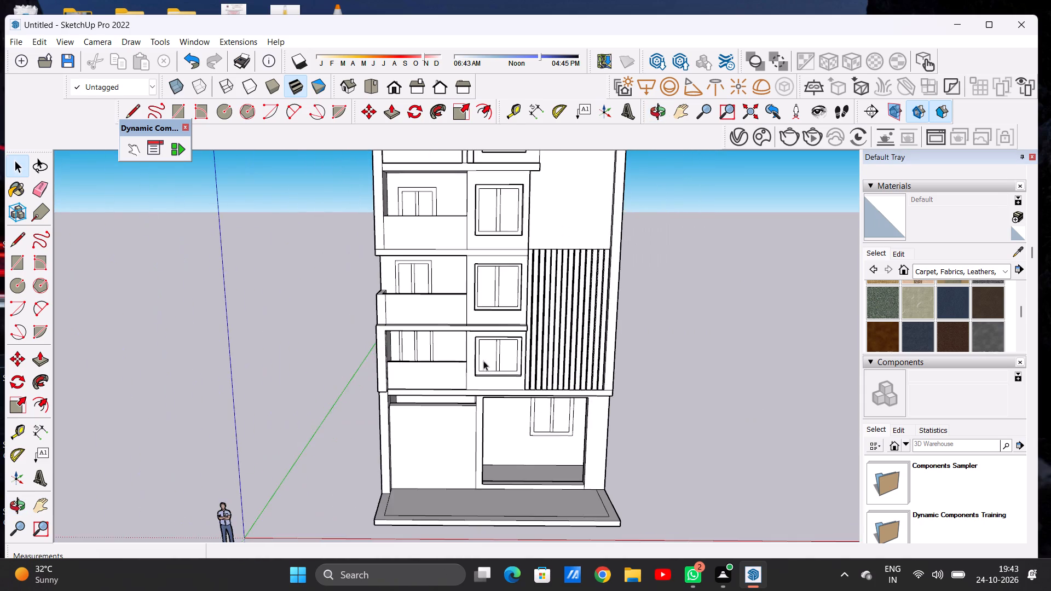
scroll(486, 356, "down", 7)
middle_click_drag(568, 354, 310, 341)
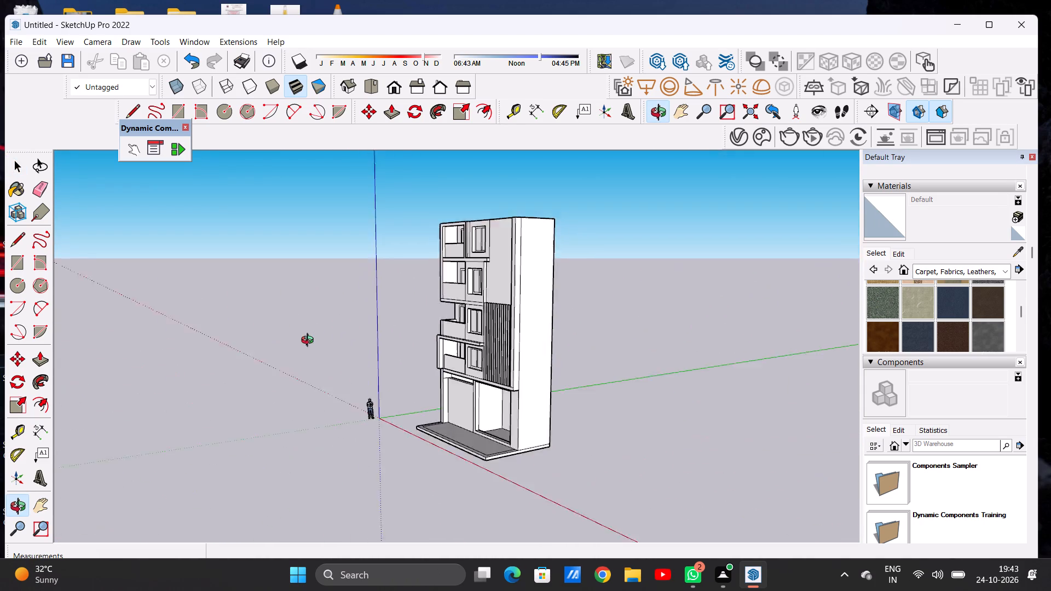
middle_click_drag(310, 341, 688, 347)
middle_click_drag(295, 372, 372, 315)
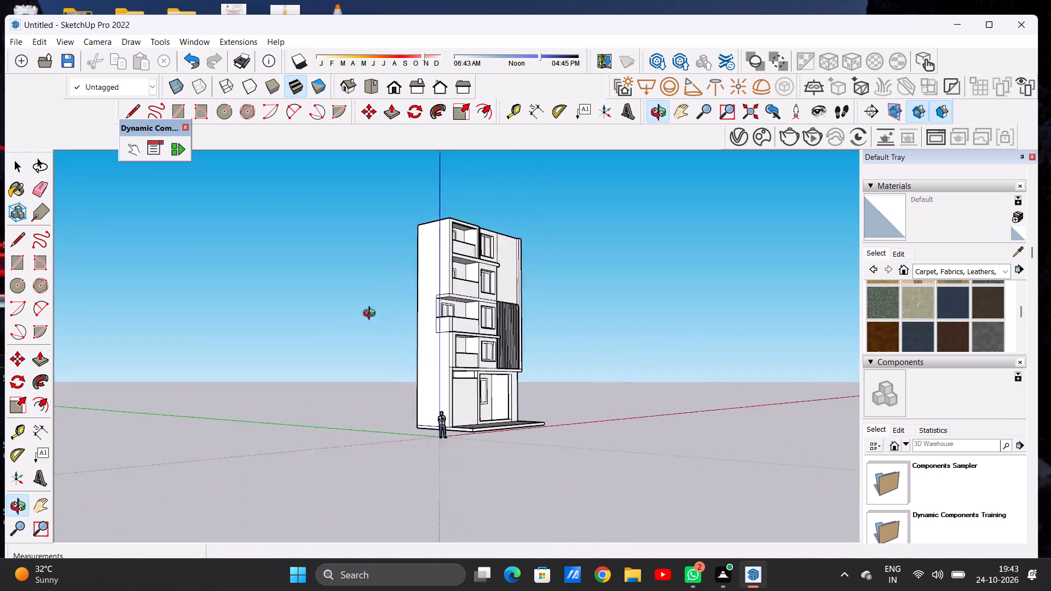
middle_click_drag(372, 315, 221, 356)
middle_click_drag(658, 311, 608, 323)
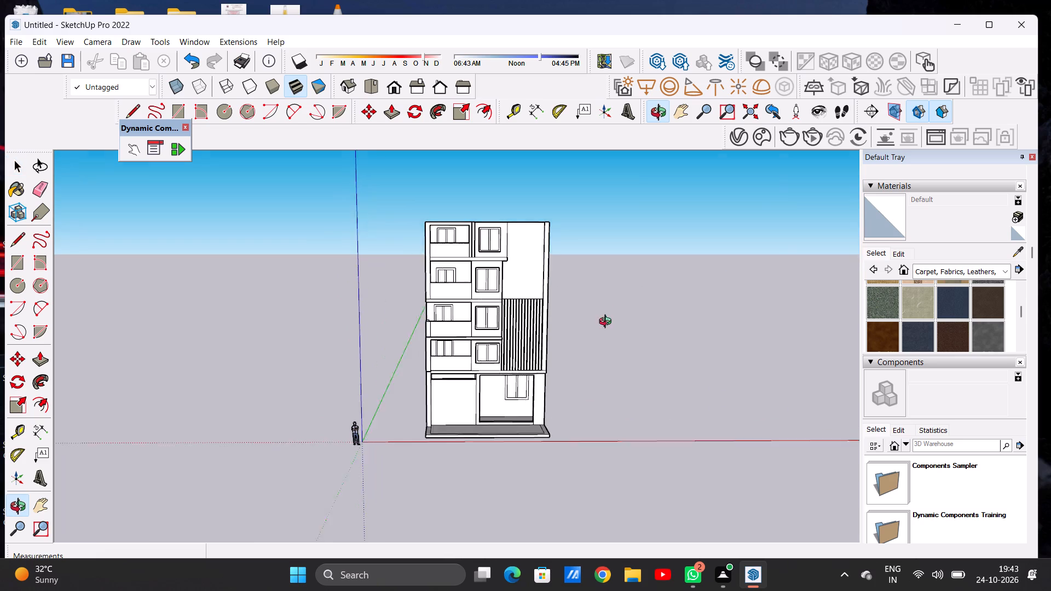
middle_click_drag(608, 323, 617, 406)
scroll(444, 405, "down", 3)
scroll(475, 402, "up", 3)
scroll(480, 406, "down", 1)
scroll(480, 407, "up", 4)
middle_click_drag(489, 425, 484, 364)
scroll(484, 383, "up", 8)
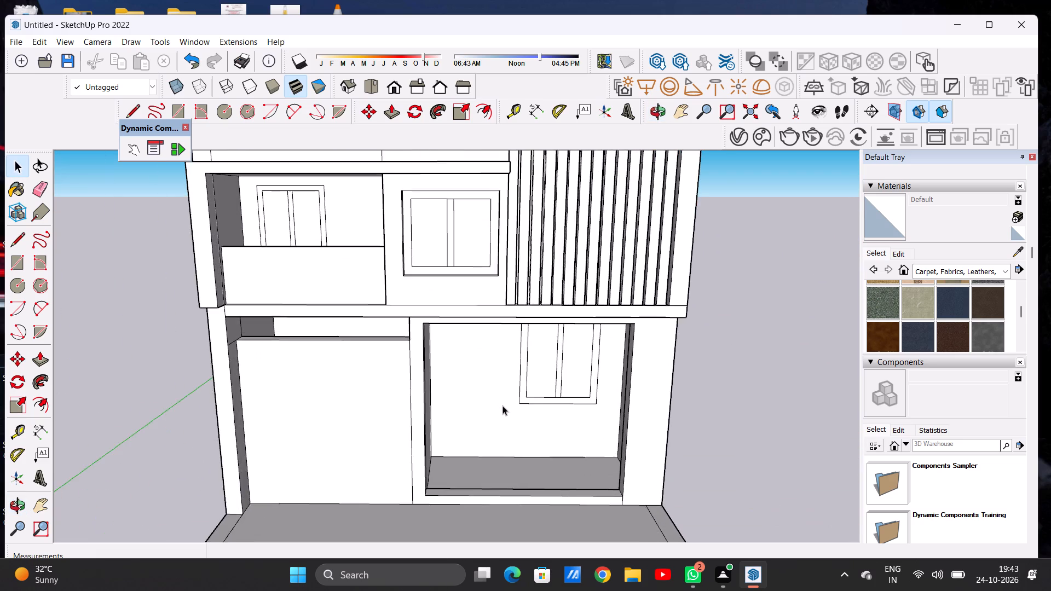
middle_click_drag(504, 409, 489, 399)
scroll(504, 409, "up", 1)
scroll(493, 392, "down", 2)
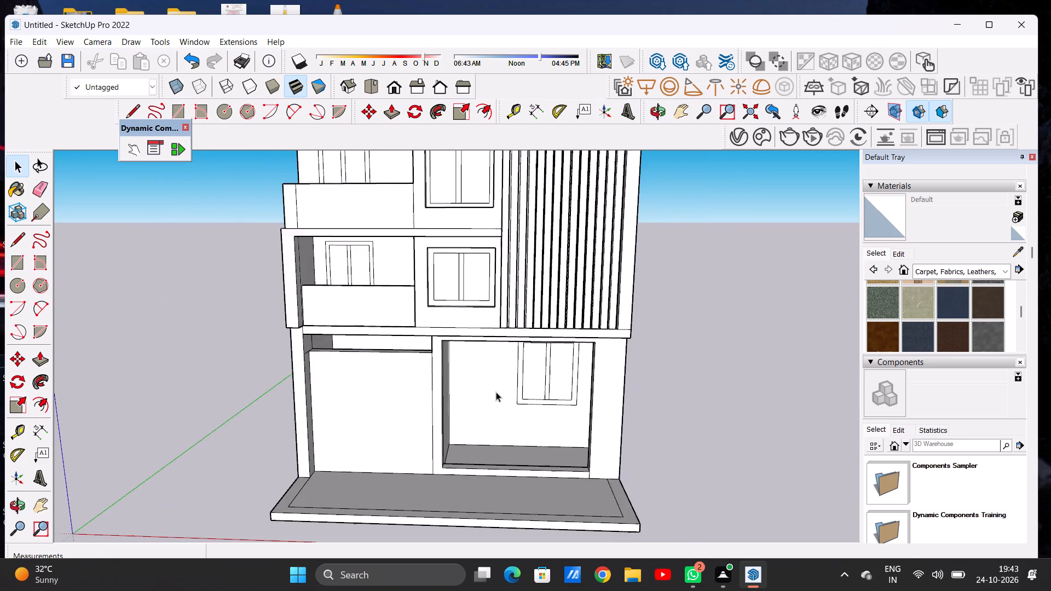
scroll(496, 392, "down", 8)
scroll(527, 389, "up", 1)
scroll(527, 389, "down", 8)
scroll(542, 291, "up", 1)
scroll(542, 291, "down", 1)
scroll(542, 291, "up", 8)
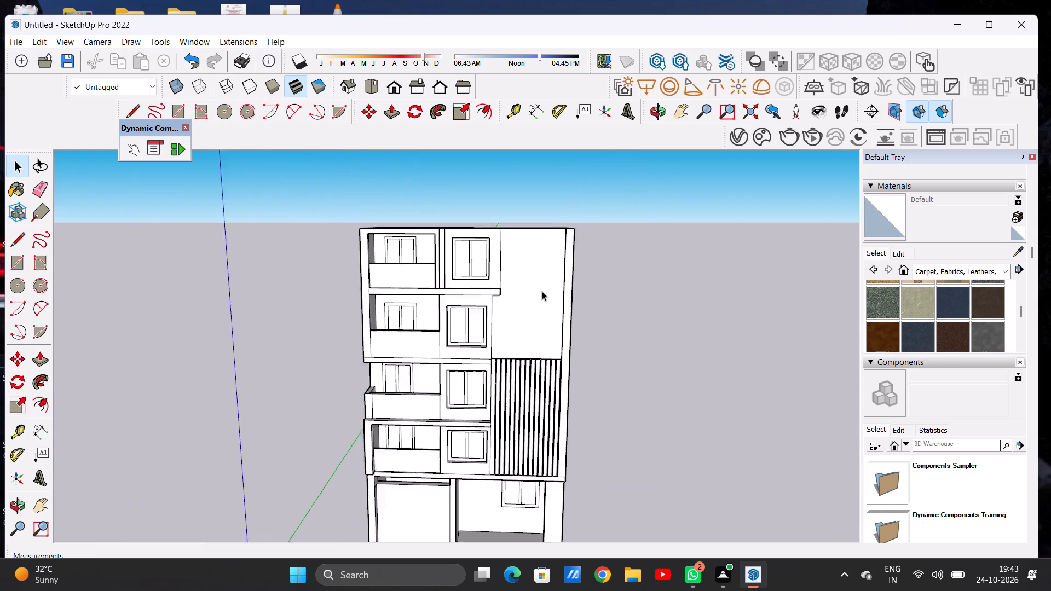
scroll(542, 291, "up", 1)
middle_click_drag(533, 304, 534, 303)
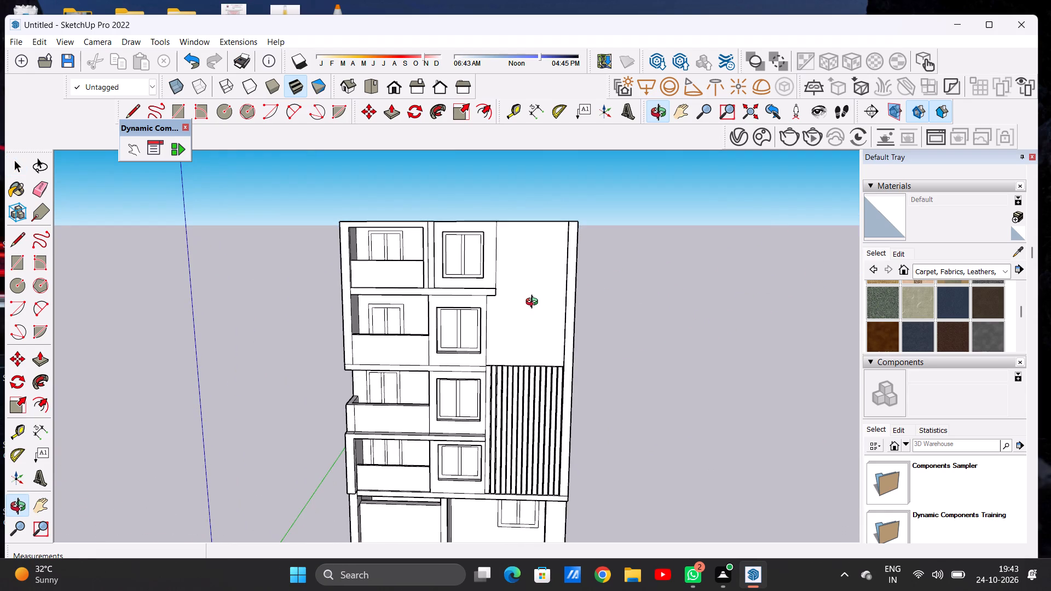
middle_click_drag(534, 303, 597, 303)
middle_click_drag(565, 306, 507, 325)
middle_click(507, 325)
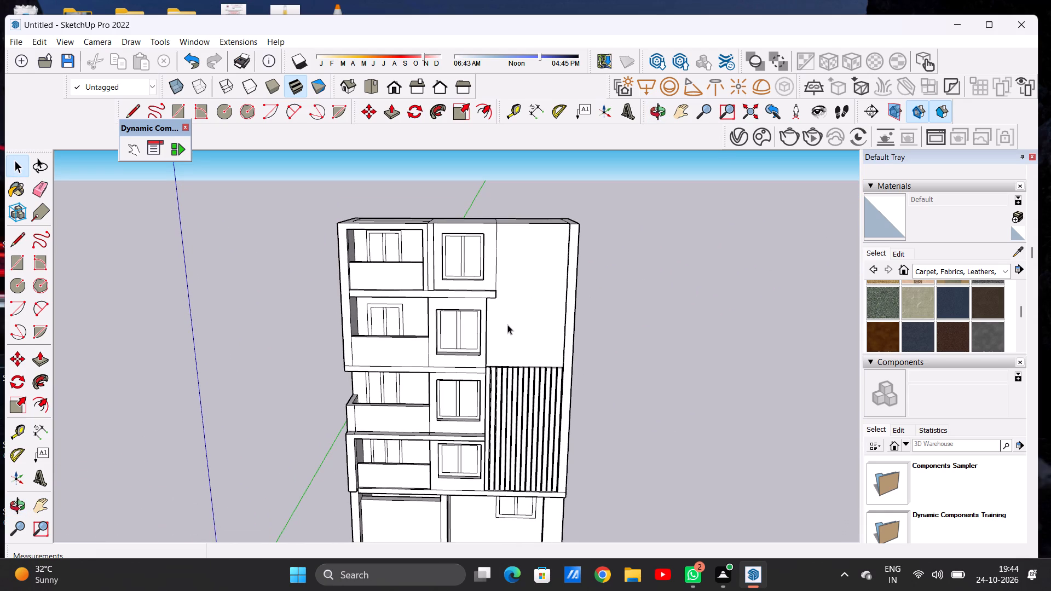
Draw a line about 4' 8 1/2" long on the roof, from the inner outline's front corner above the terrace to the front edge.
scroll(436, 287, "down", 4)
middle_click_drag(476, 233, 469, 343)
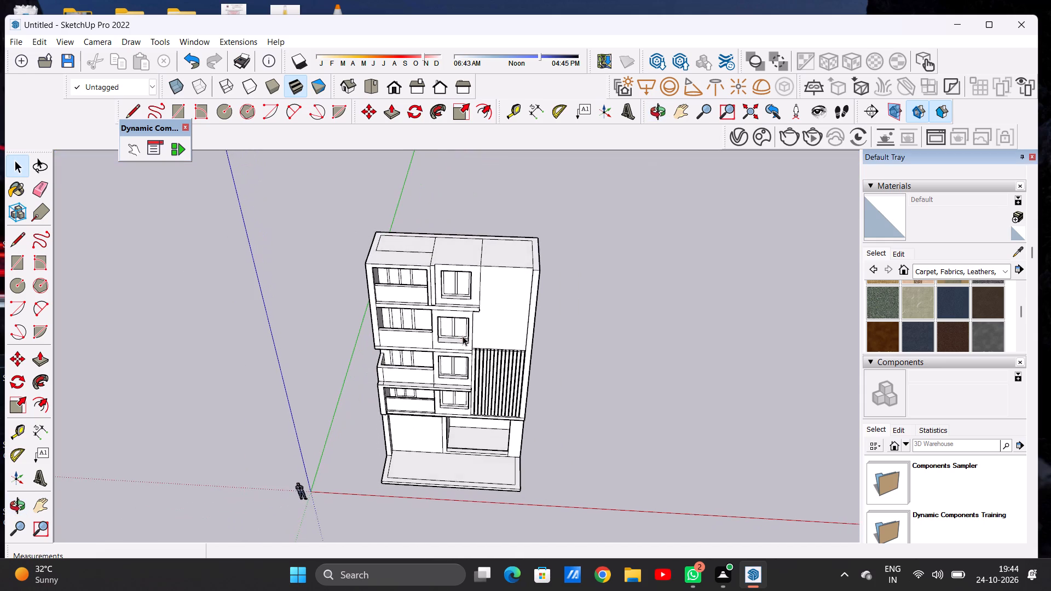
scroll(423, 239, "up", 8)
middle_click_drag(417, 250, 426, 297)
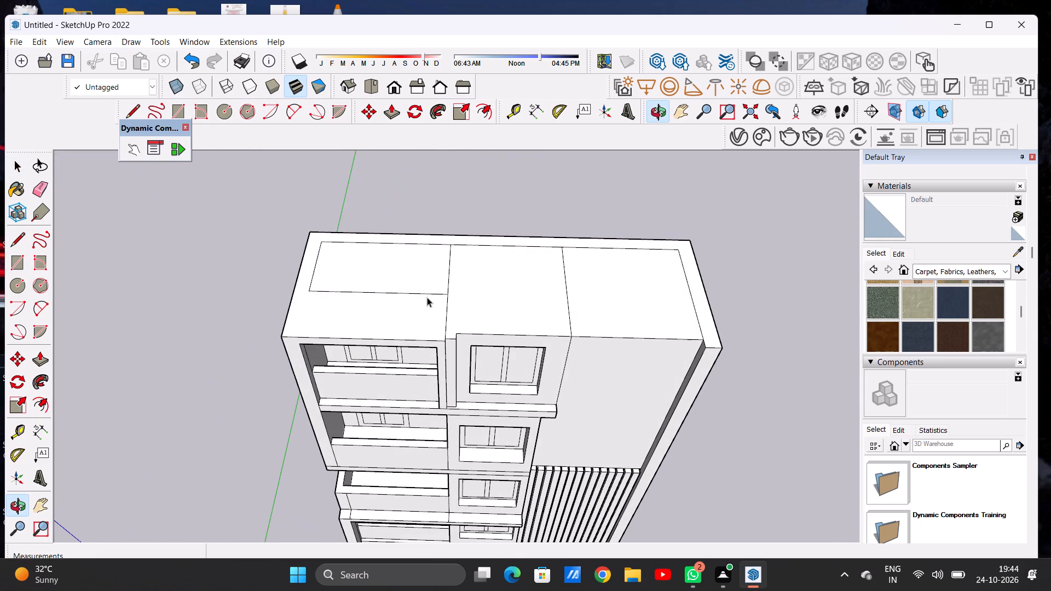
key("l")
scroll(314, 309, "up", 8)
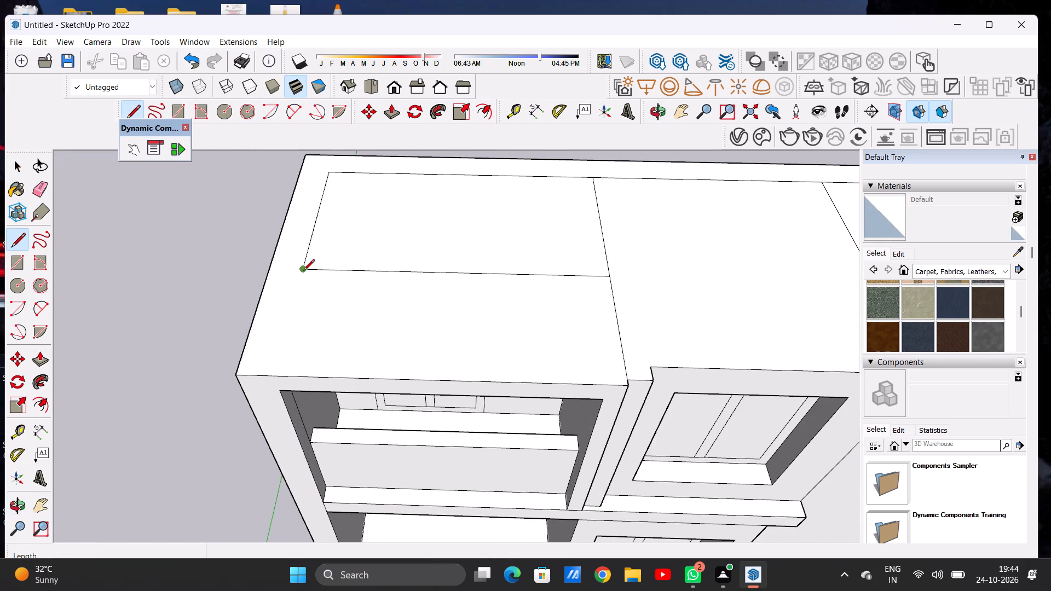
left_click(303, 271)
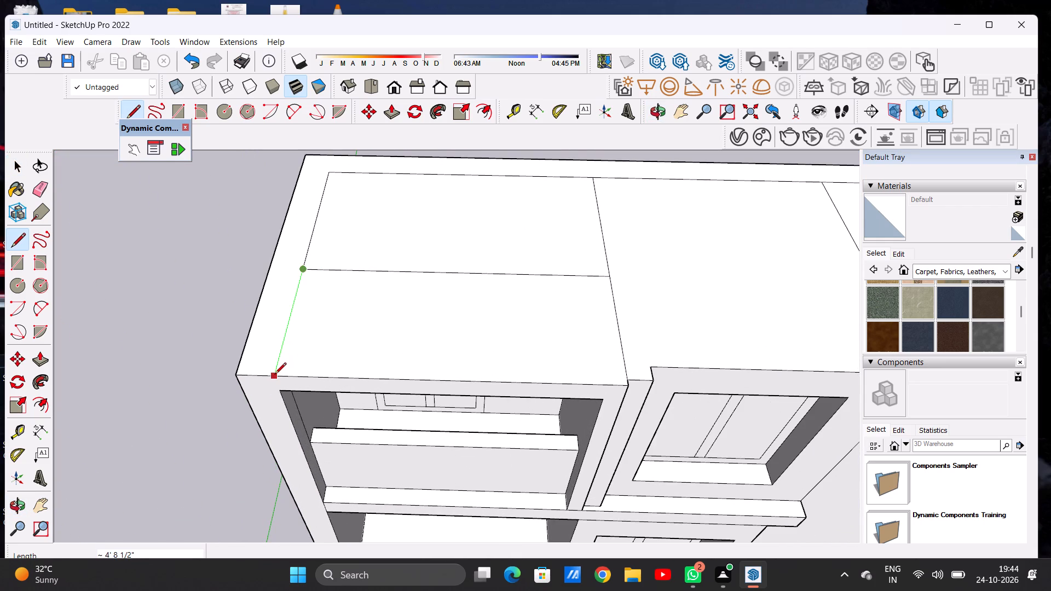
left_click(275, 375)
key("space")
Examine the roof's outline and dividing lines above the terrace, window block and plain wall.
scroll(347, 312, "down", 8)
scroll(426, 250, "down", 3)
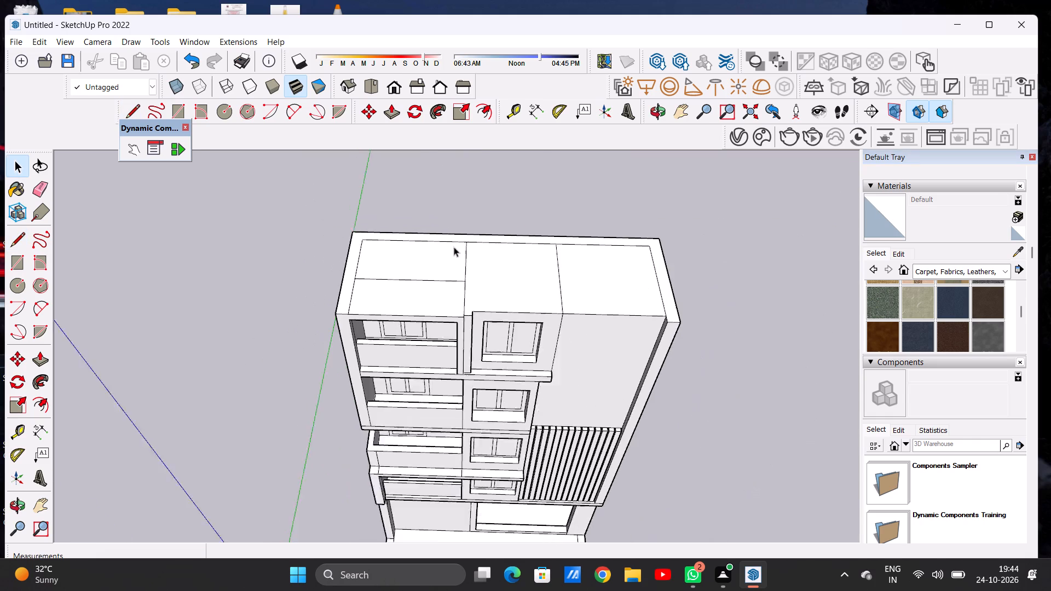
scroll(454, 247, "down", 2)
middle_click_drag(523, 270, 522, 311)
scroll(512, 356, "up", 6)
middle_click(511, 360)
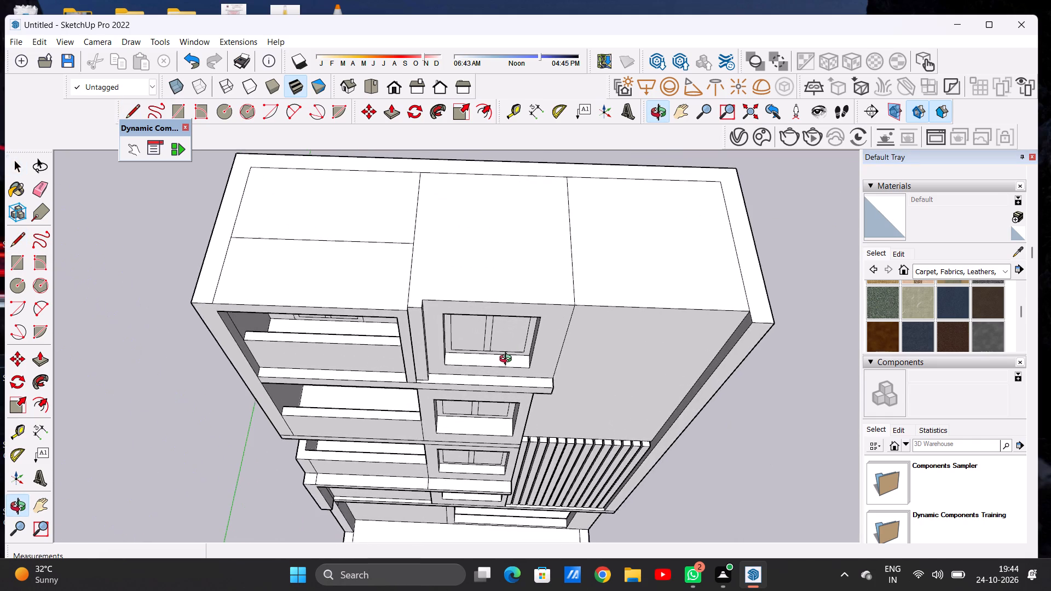
middle_click(508, 360)
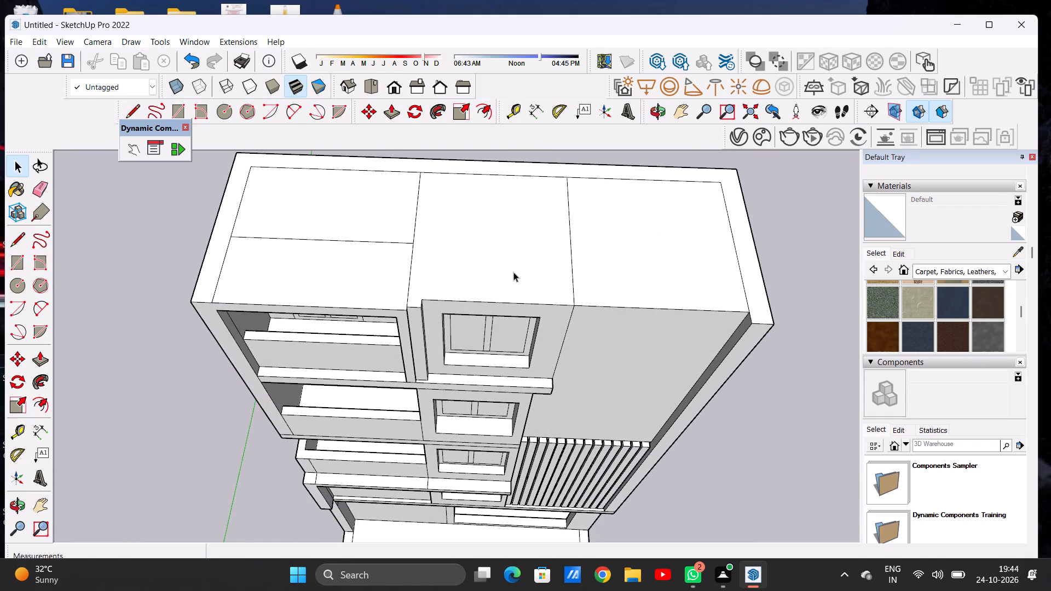
scroll(513, 272, "down", 2)
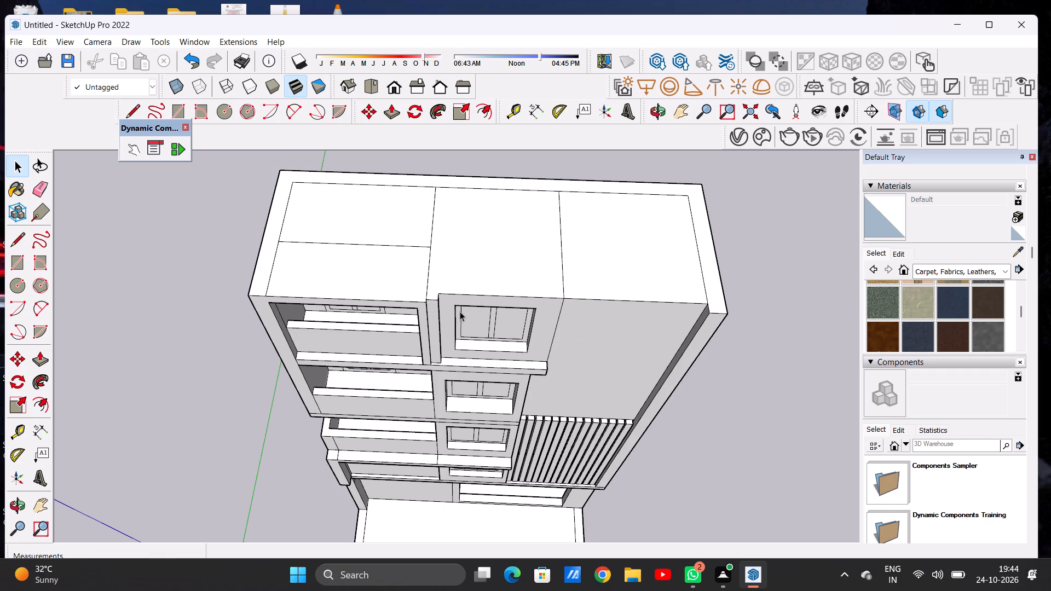
Draw a line about 11' 8 1/4" long on the roof, from the window block's terrace-side front corner to the inner outline's side line.
scroll(446, 297, "up", 4)
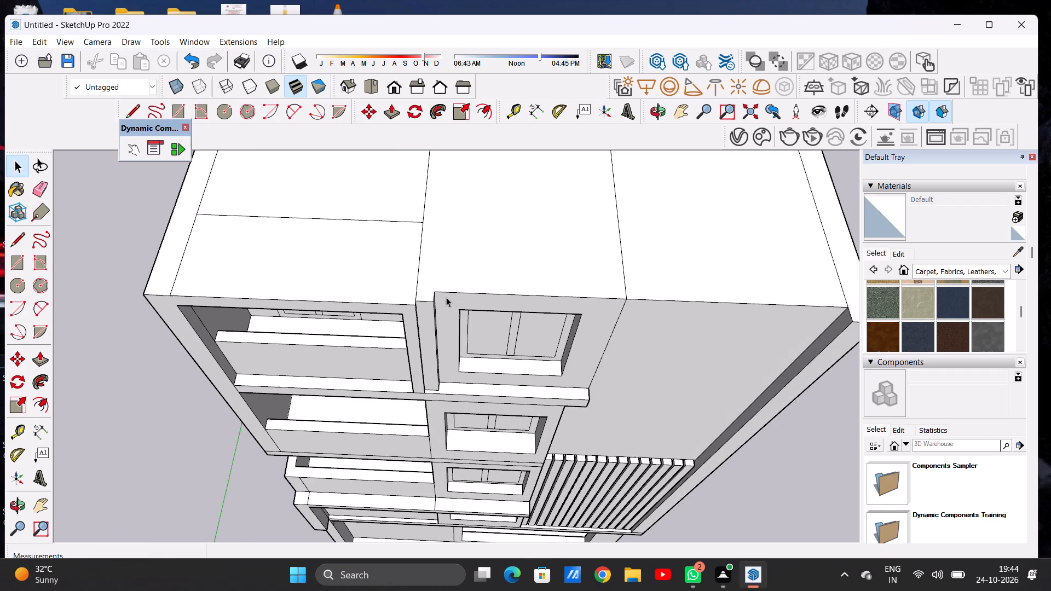
key("l")
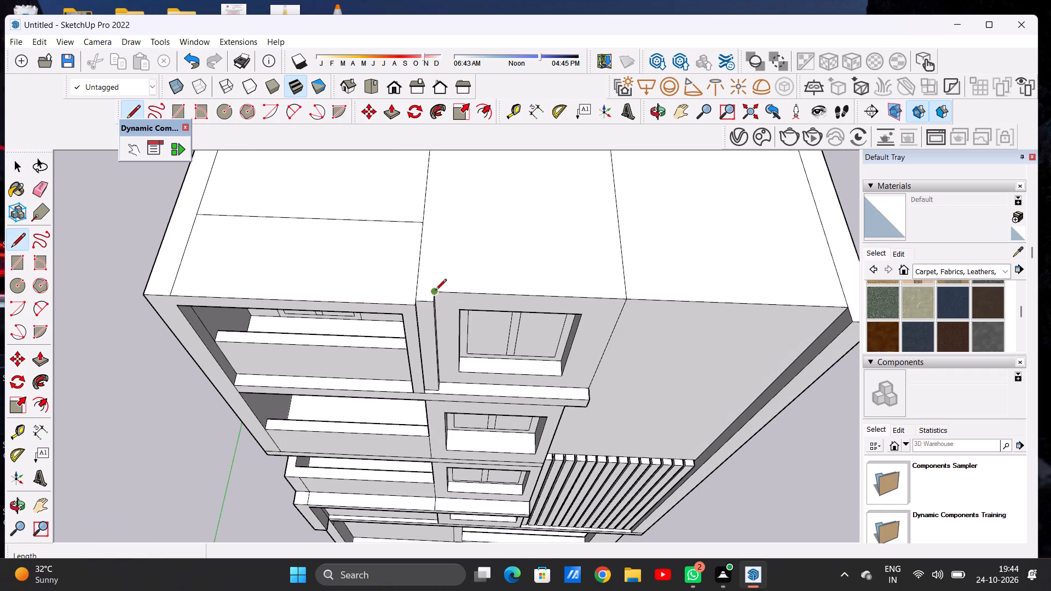
left_click(435, 291)
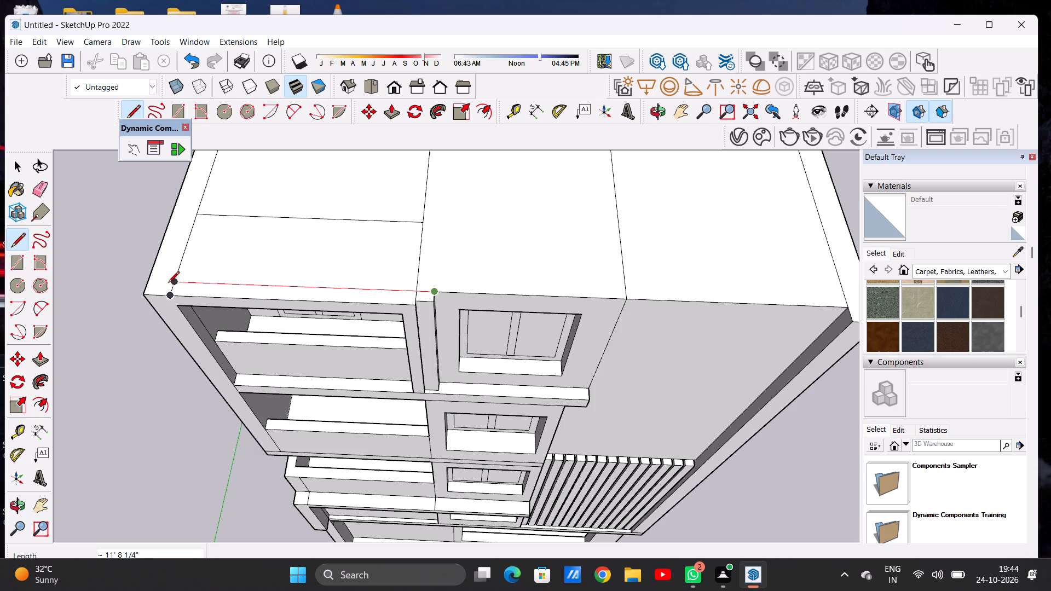
left_click(174, 280)
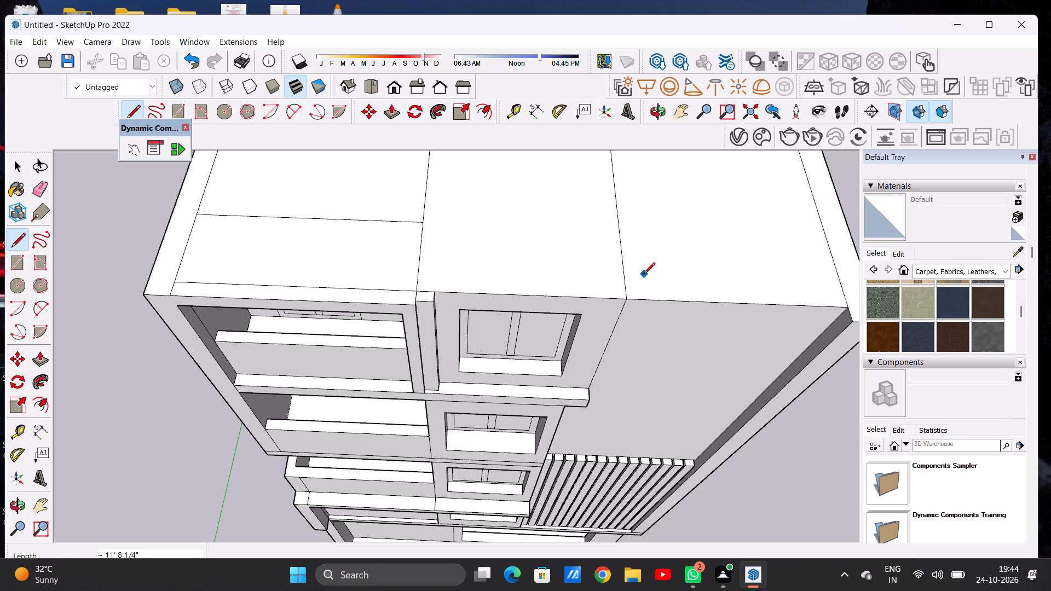
key("space")
Draw a line about 29' 10 3/16" long across the roof near the front, between the inner outline's two side lines.
scroll(557, 283, "down", 3)
key("l")
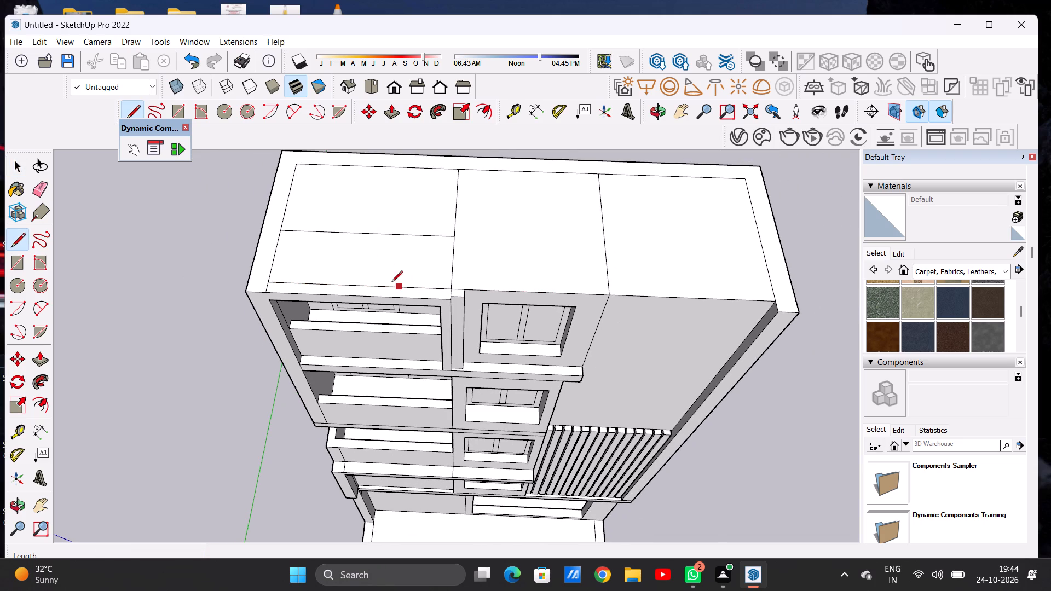
scroll(313, 264, "up", 4)
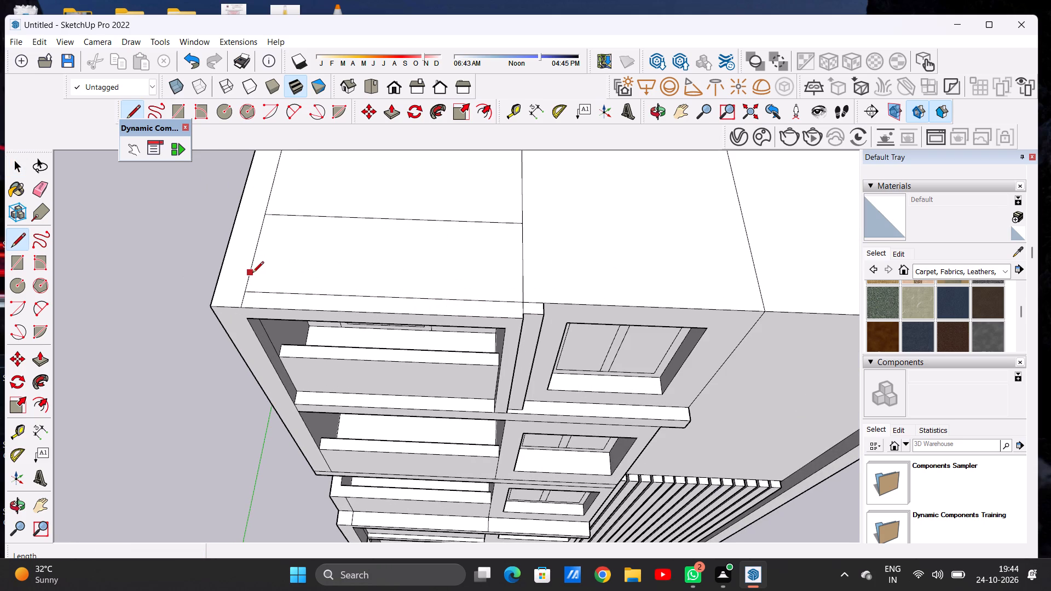
left_click(252, 274)
scroll(315, 288, "down", 4)
scroll(319, 285, "up", 1)
scroll(320, 283, "down", 6)
scroll(618, 256, "up", 2)
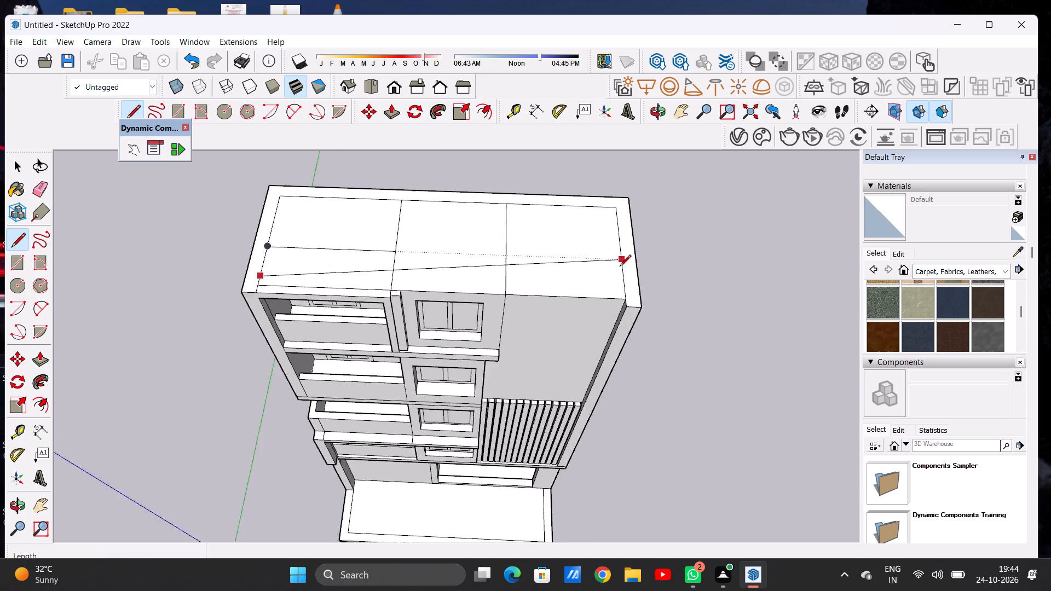
scroll(620, 267, "up", 11)
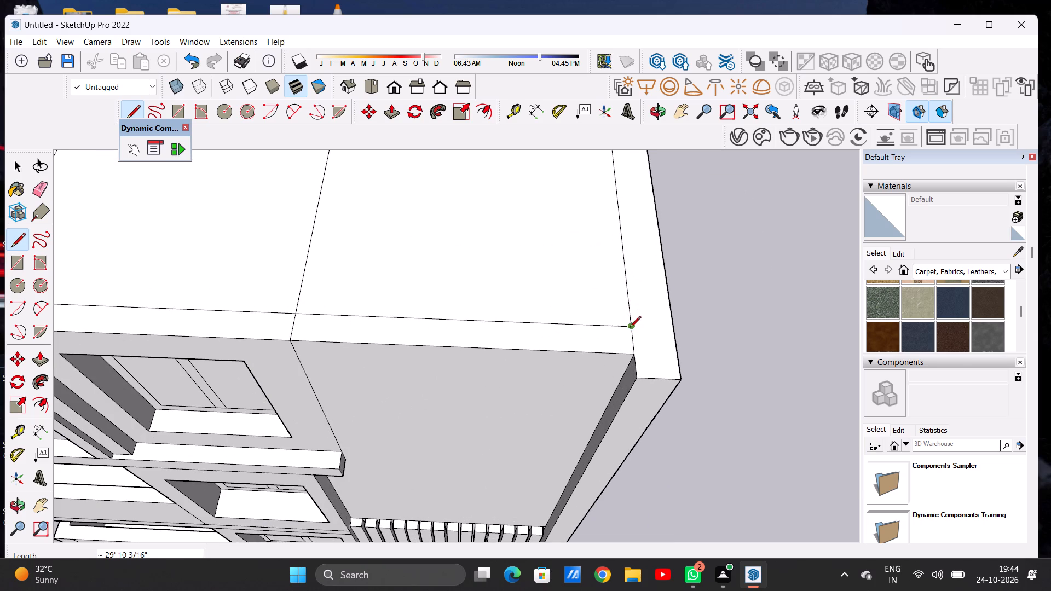
left_click(630, 328)
key("space")
Draw a second roof line about 29' 10 3/16" long, slightly behind the first full-width line, between the inner outline's side lines.
scroll(667, 313, "down", 12)
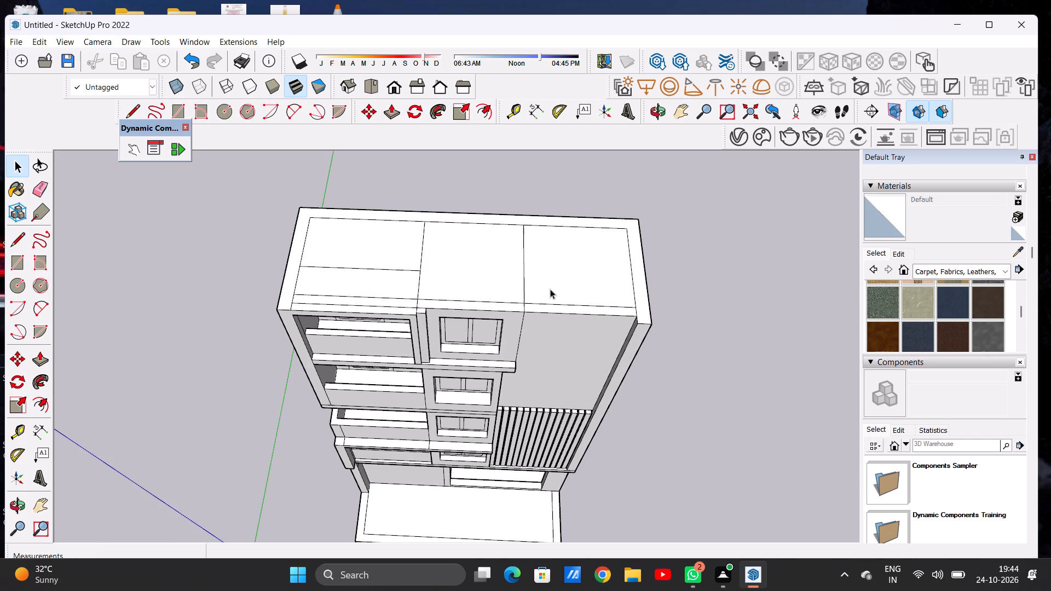
scroll(413, 293, "down", 1)
scroll(407, 297, "up", 3)
scroll(392, 315, "down", 10)
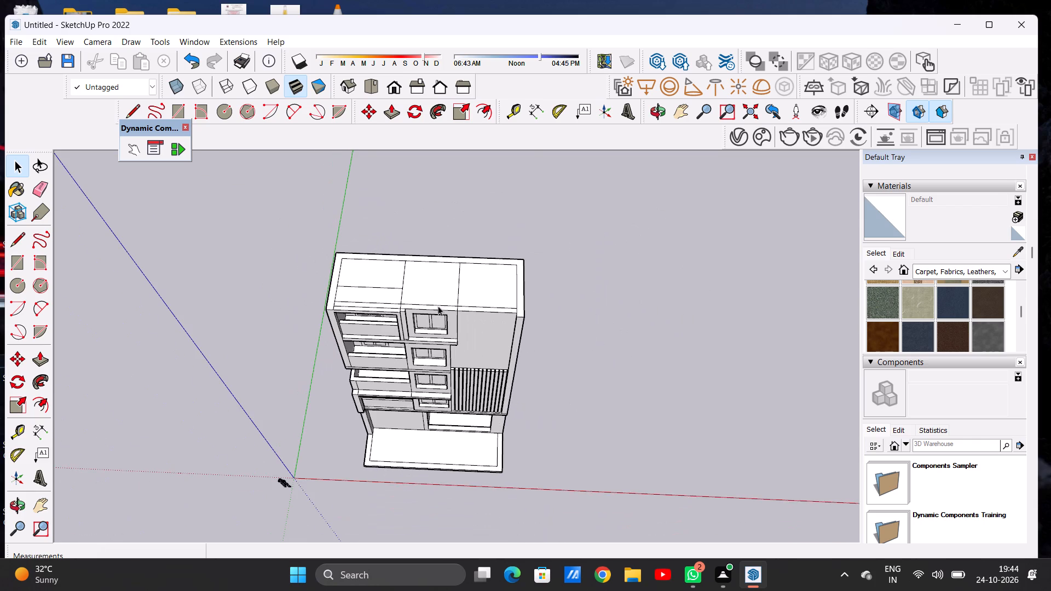
scroll(463, 312, "up", 7)
middle_click_drag(498, 268, 511, 313)
scroll(510, 294, "down", 3)
scroll(396, 344, "up", 6)
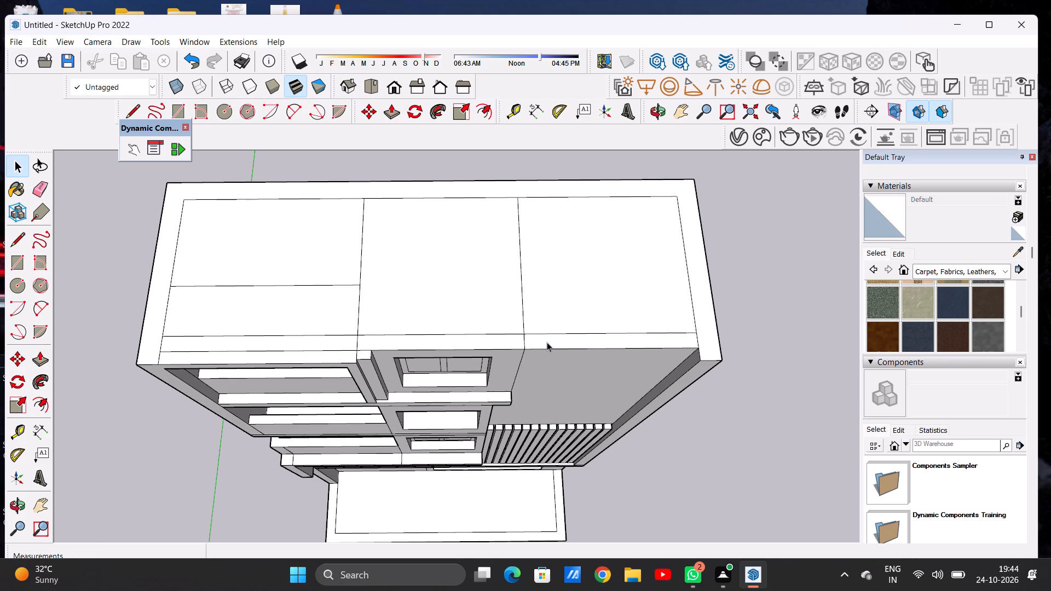
key("l")
left_click(164, 322)
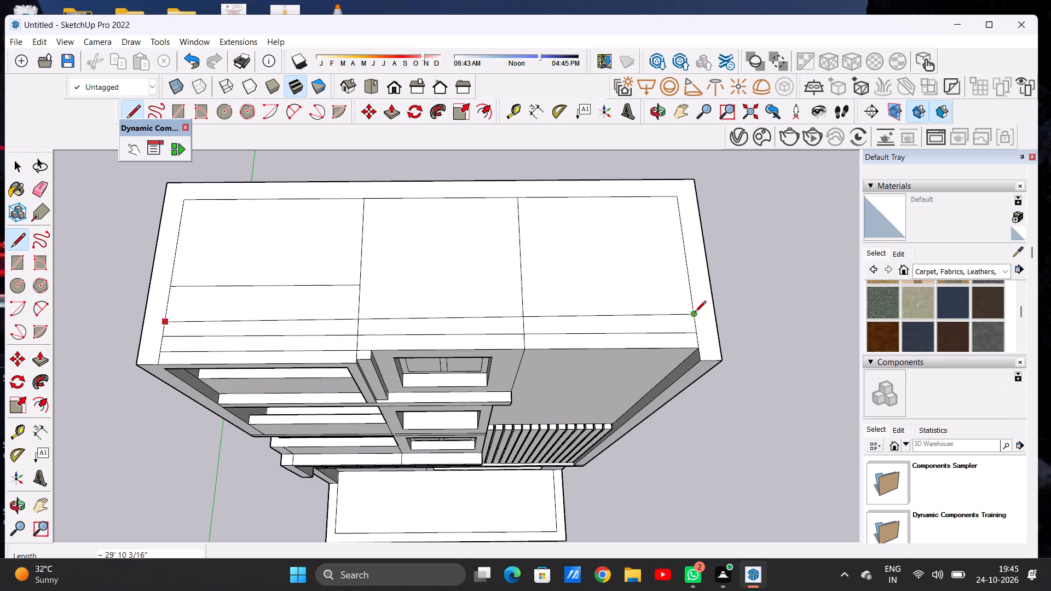
scroll(695, 318, "up", 5)
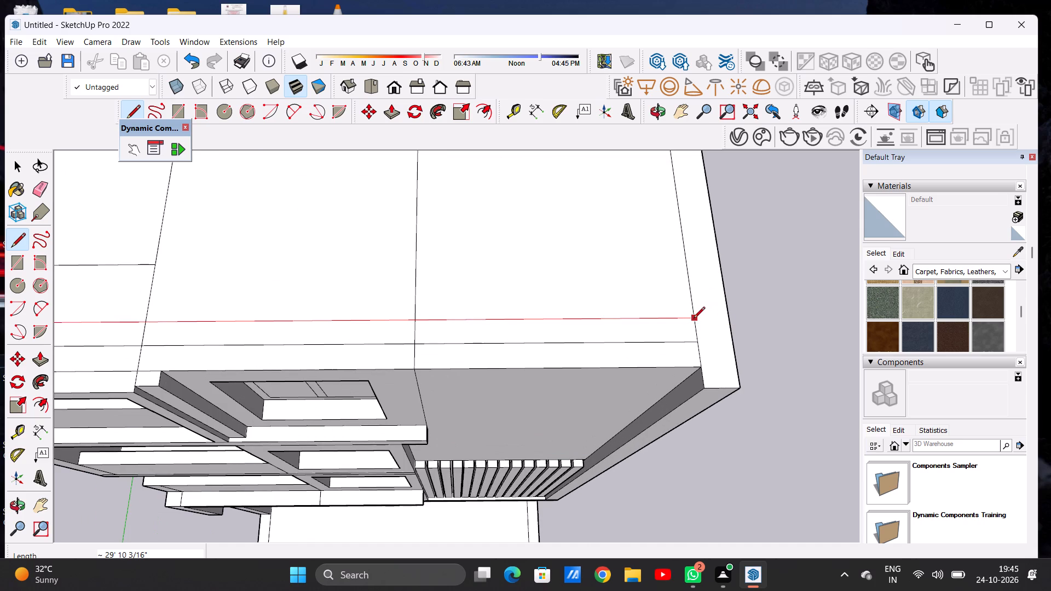
left_click(694, 322)
key("space")
Erase the two short dividing-line segments inside the narrow strip between the two full-width roof lines.
scroll(721, 265, "down", 2)
scroll(721, 265, "up", 1)
scroll(721, 265, "down", 1)
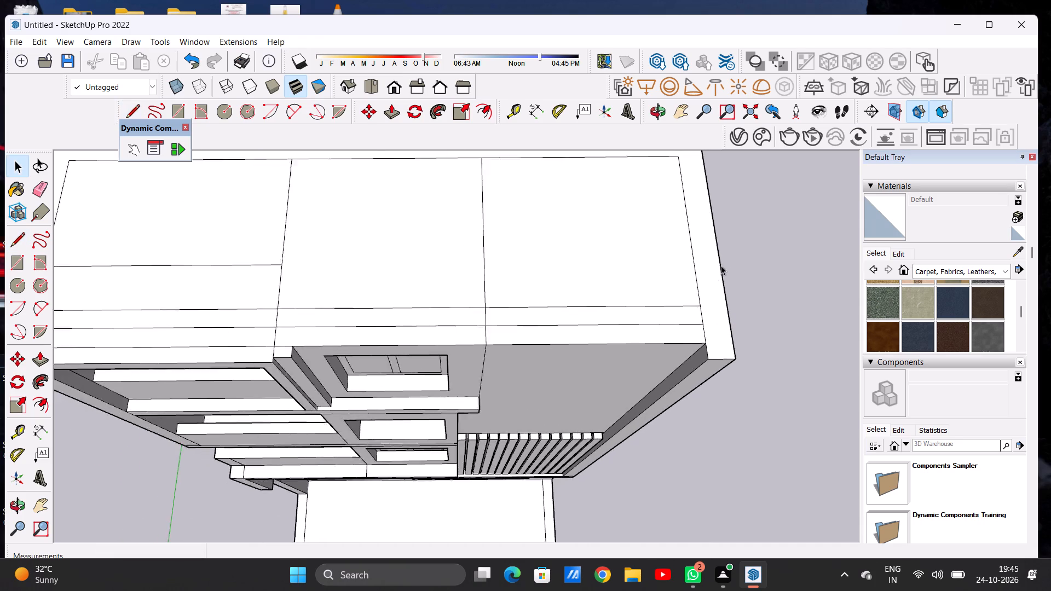
scroll(721, 265, "down", 4)
scroll(444, 326, "up", 1)
key("e")
scroll(362, 309, "up", 2)
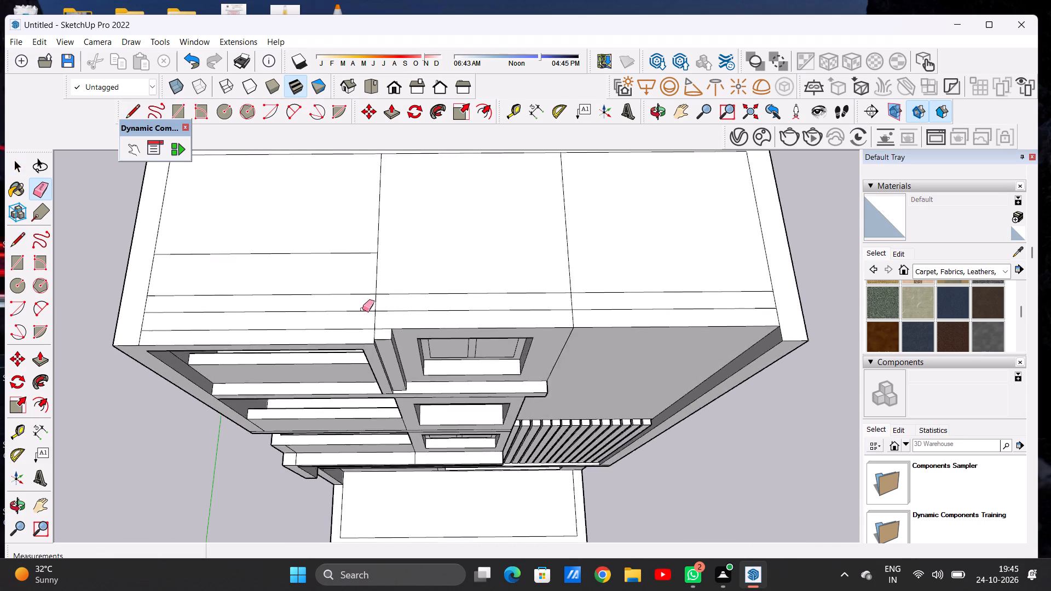
scroll(362, 309, "up", 4)
left_click_drag(388, 302, 380, 300)
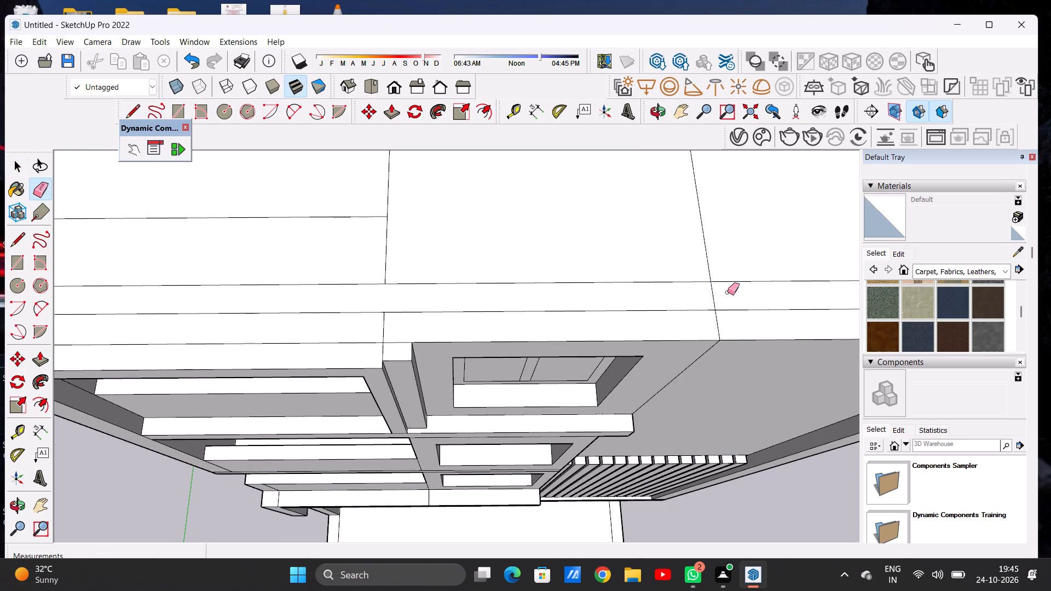
left_click_drag(715, 292, 677, 301)
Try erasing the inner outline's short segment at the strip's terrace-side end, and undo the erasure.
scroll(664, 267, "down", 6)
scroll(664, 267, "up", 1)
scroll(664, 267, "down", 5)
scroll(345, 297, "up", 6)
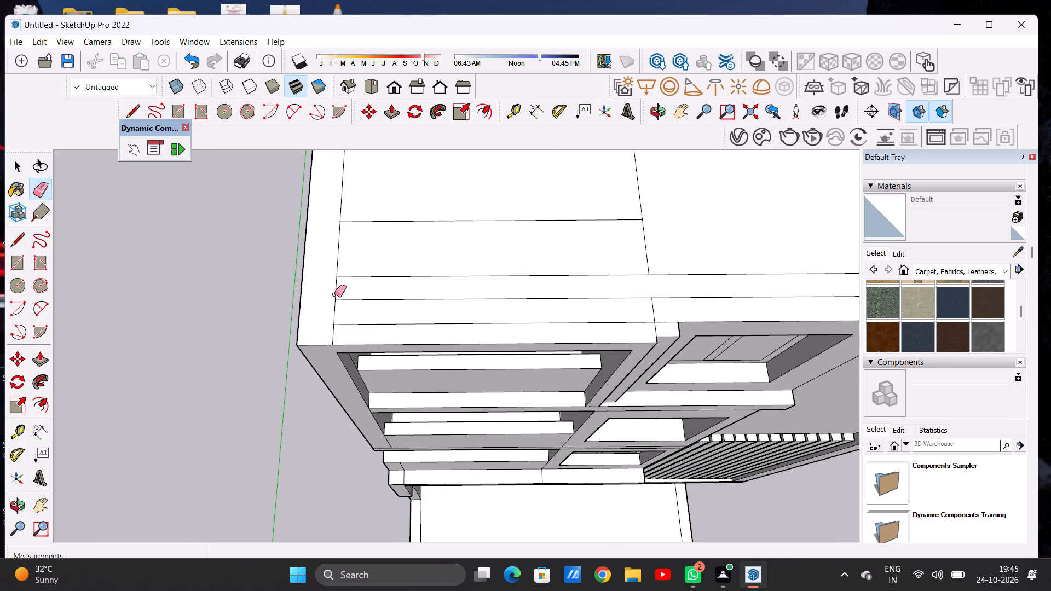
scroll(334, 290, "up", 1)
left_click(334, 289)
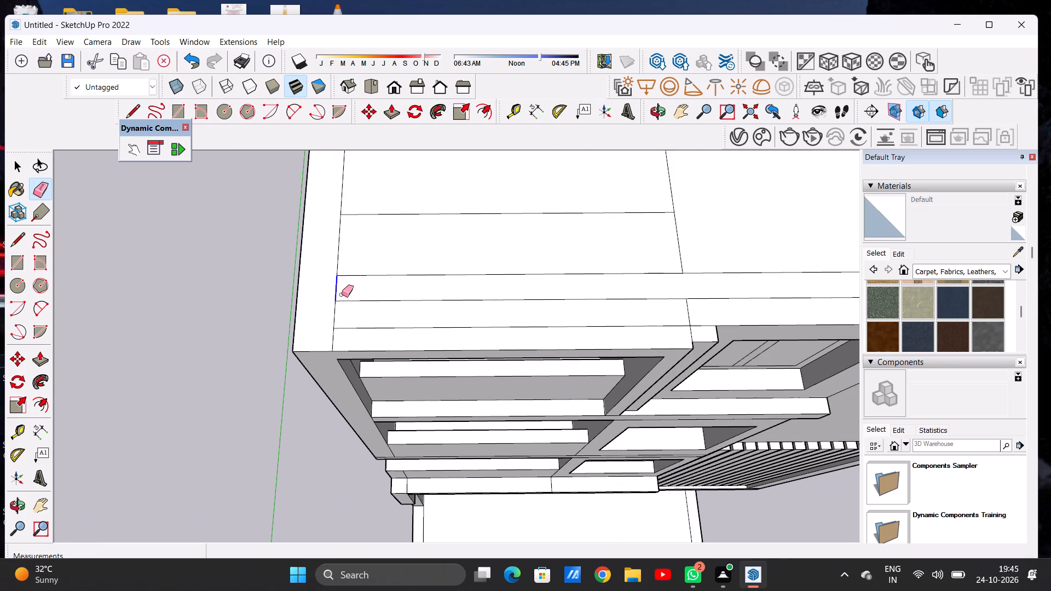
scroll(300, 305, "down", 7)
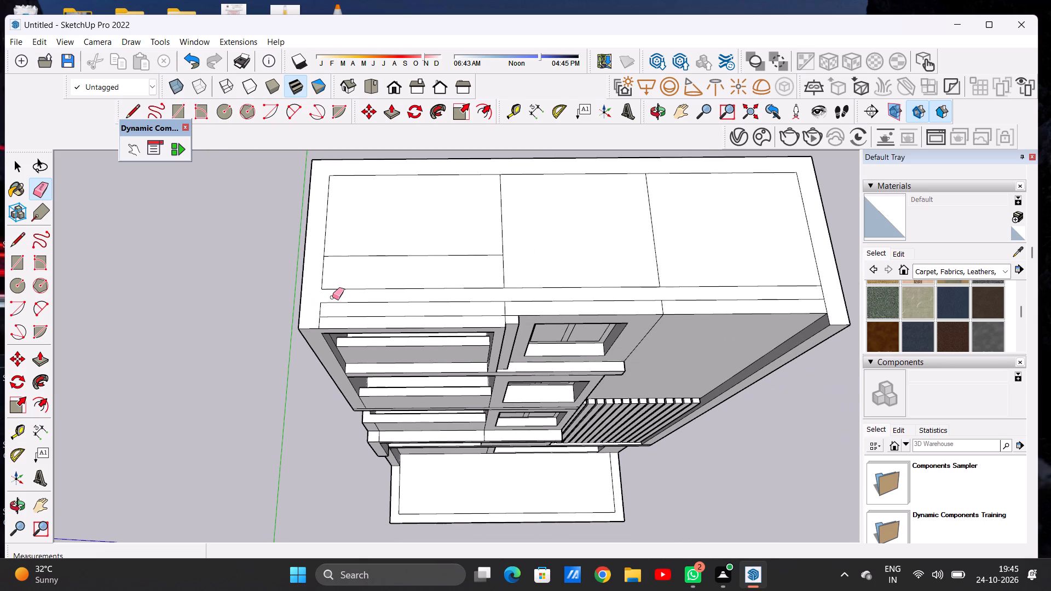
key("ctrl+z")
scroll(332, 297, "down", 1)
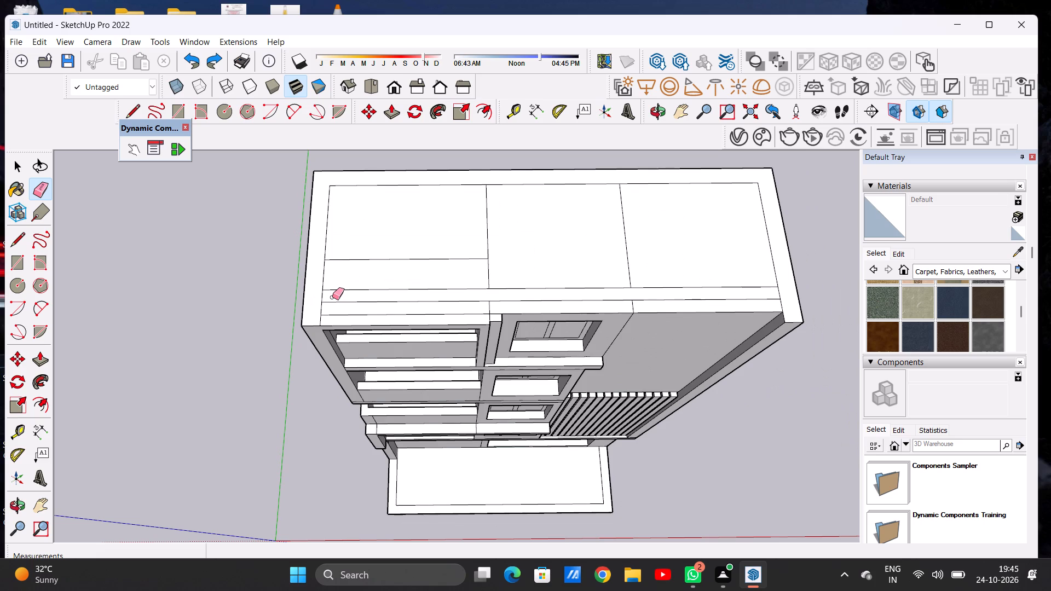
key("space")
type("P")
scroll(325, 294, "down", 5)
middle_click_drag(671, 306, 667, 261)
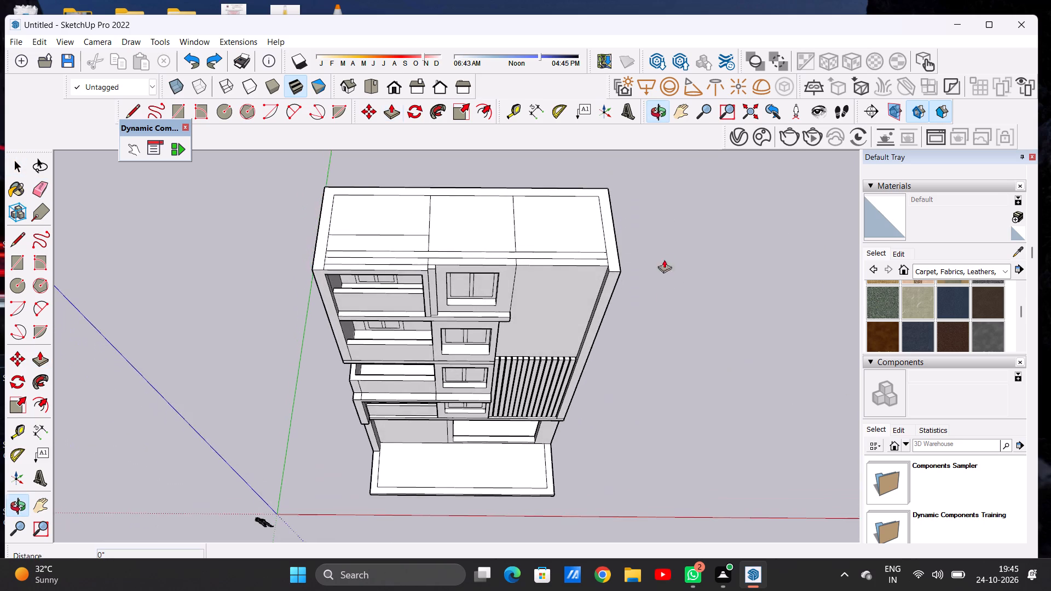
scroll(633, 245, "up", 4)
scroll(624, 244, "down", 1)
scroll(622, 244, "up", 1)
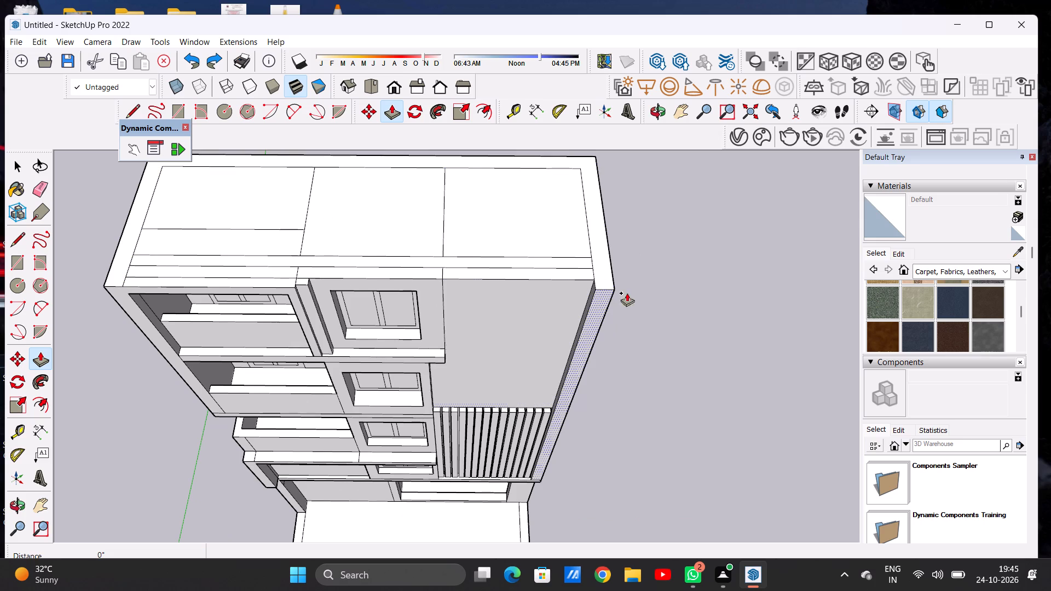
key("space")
Draw a line about 1' 2 3/8" long across the roof border on the plain-wall side, extending the strip's front line to the outer edge.
key("l")
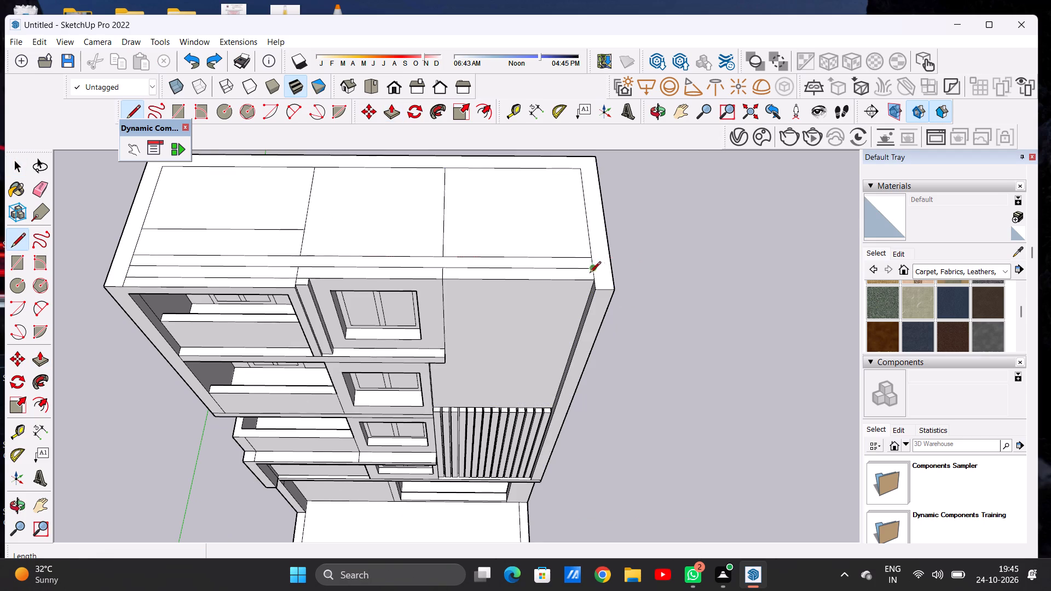
scroll(600, 272, "up", 2)
scroll(600, 272, "down", 1)
scroll(600, 272, "up", 5)
left_click(587, 268)
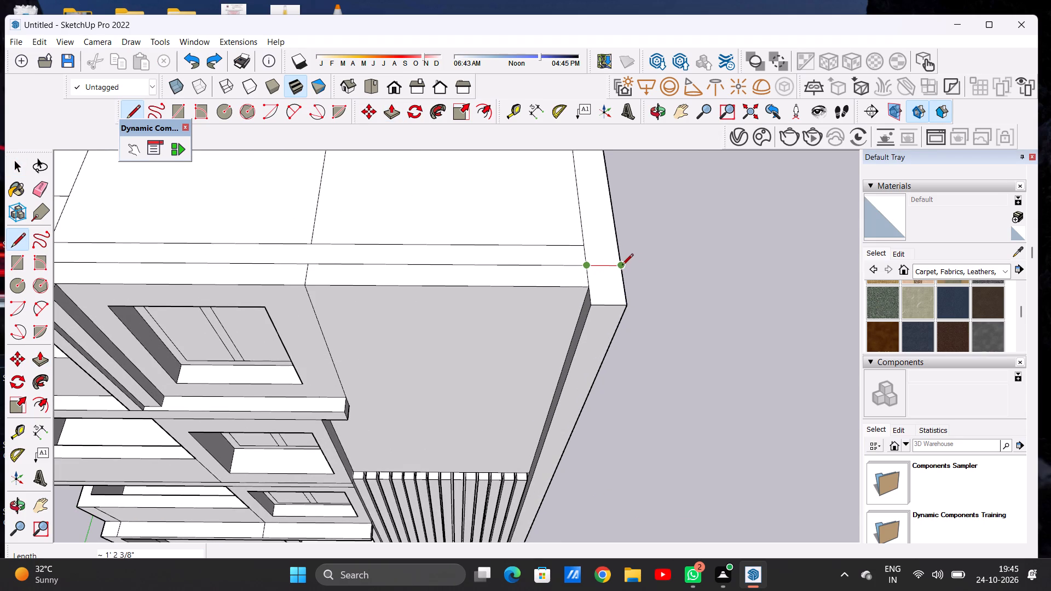
left_click(618, 269)
Draw a matching line about 1' 2 3/8" long across the roof border on the terrace side, extending the strip's front line outward.
scroll(680, 259, "down", 4)
scroll(681, 259, "up", 1)
scroll(681, 259, "down", 9)
scroll(485, 252, "up", 6)
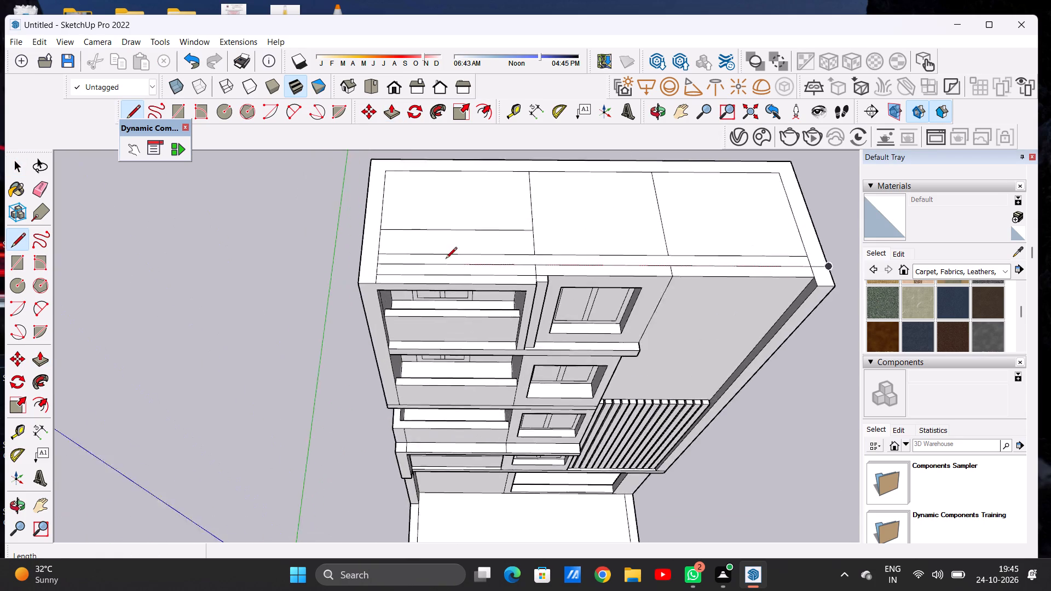
scroll(446, 259, "up", 1)
scroll(364, 262, "up", 6)
scroll(398, 266, "down", 4)
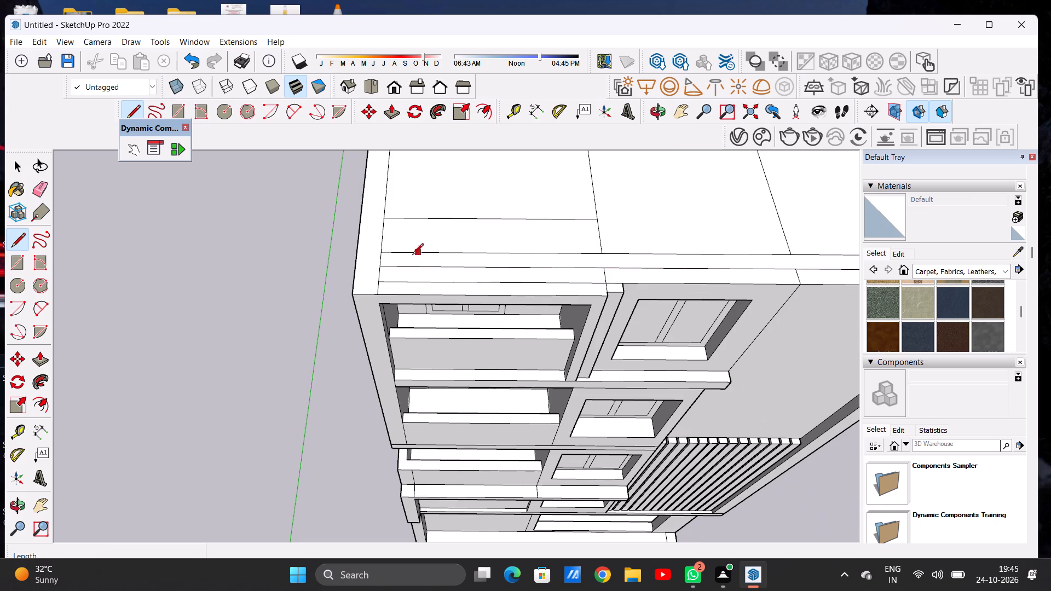
left_click(378, 268)
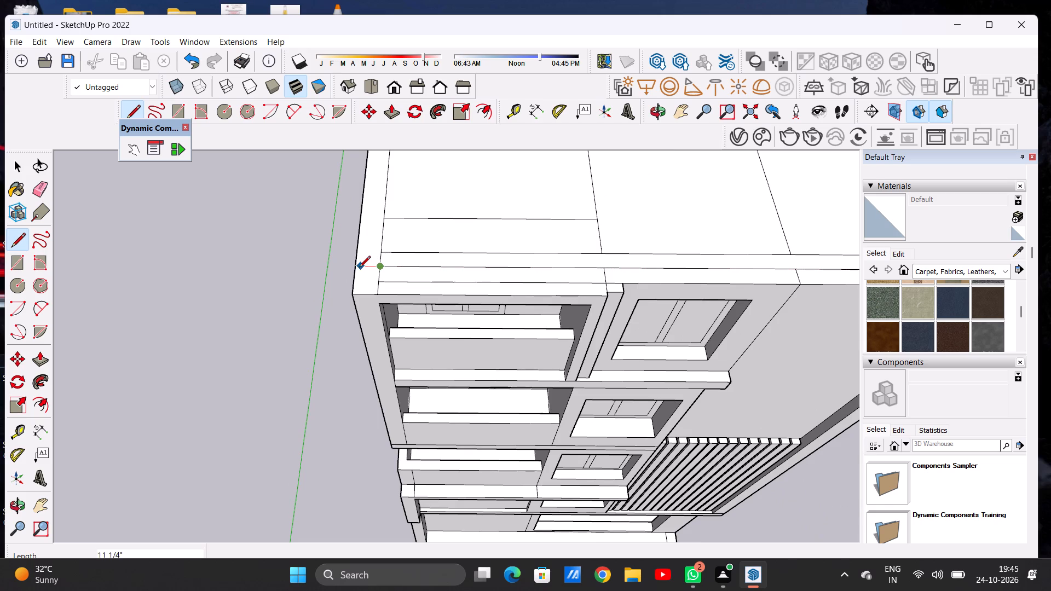
left_click(353, 266)
key("space")
Push/Pull the U-shaped roof border along the back and sides up about 4' 9 5/8" to form the parapet.
scroll(349, 271, "down", 8)
scroll(620, 263, "up", 3)
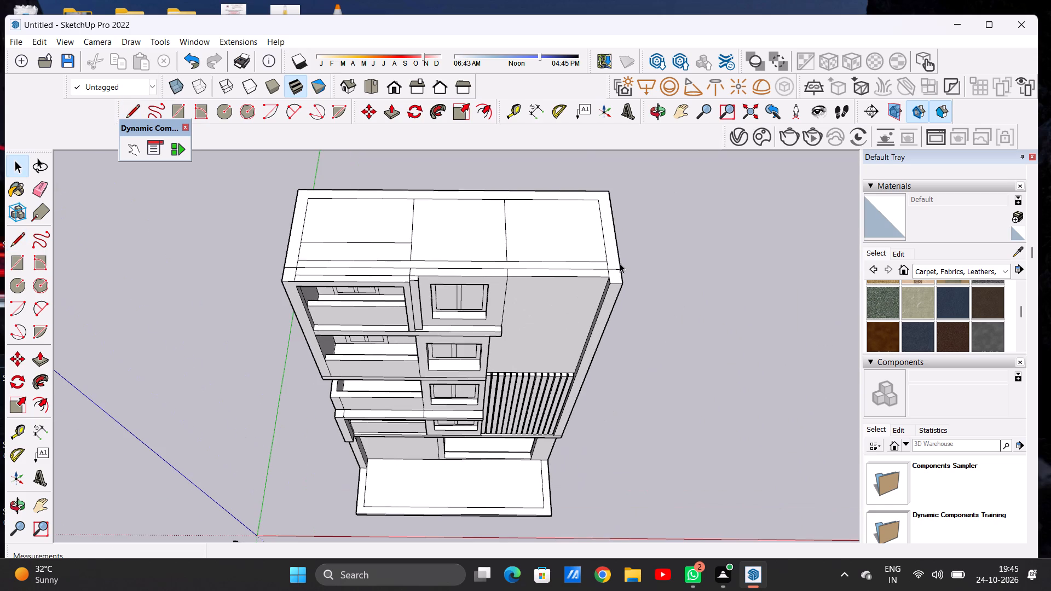
key("p")
left_click(614, 261)
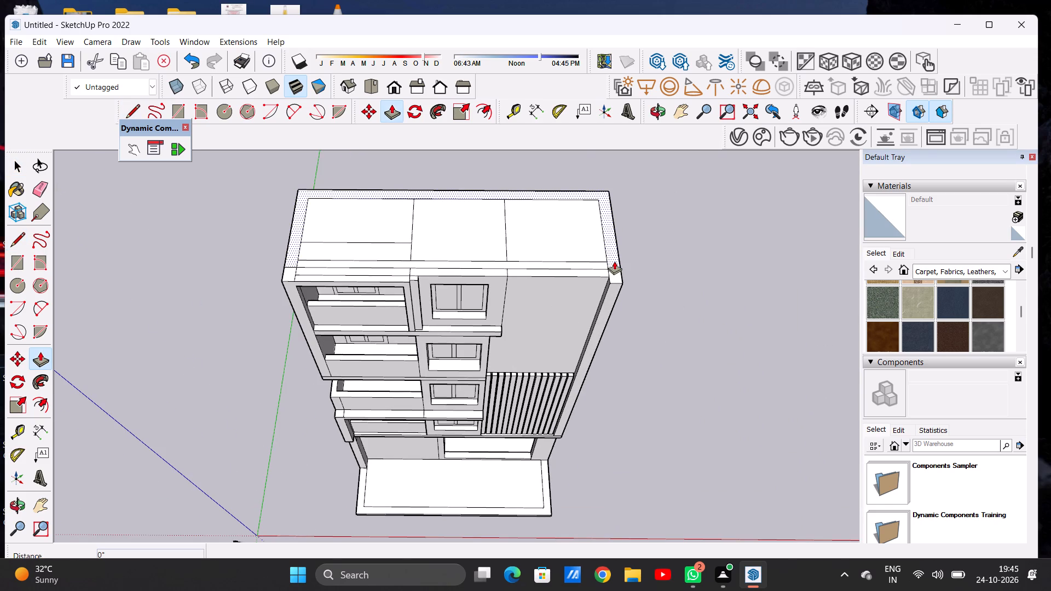
middle_click_drag(627, 246, 626, 178)
scroll(626, 248, "down", 5)
scroll(626, 251, "up", 1)
scroll(626, 251, "down", 3)
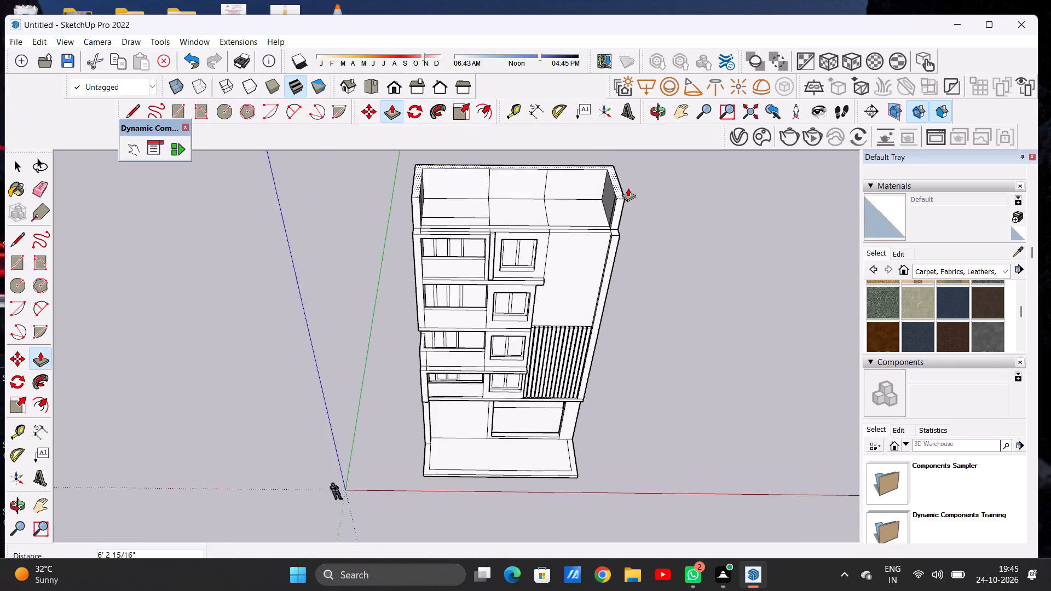
scroll(621, 184, "up", 11)
middle_click_drag(622, 199, 616, 184)
scroll(617, 226, "down", 5)
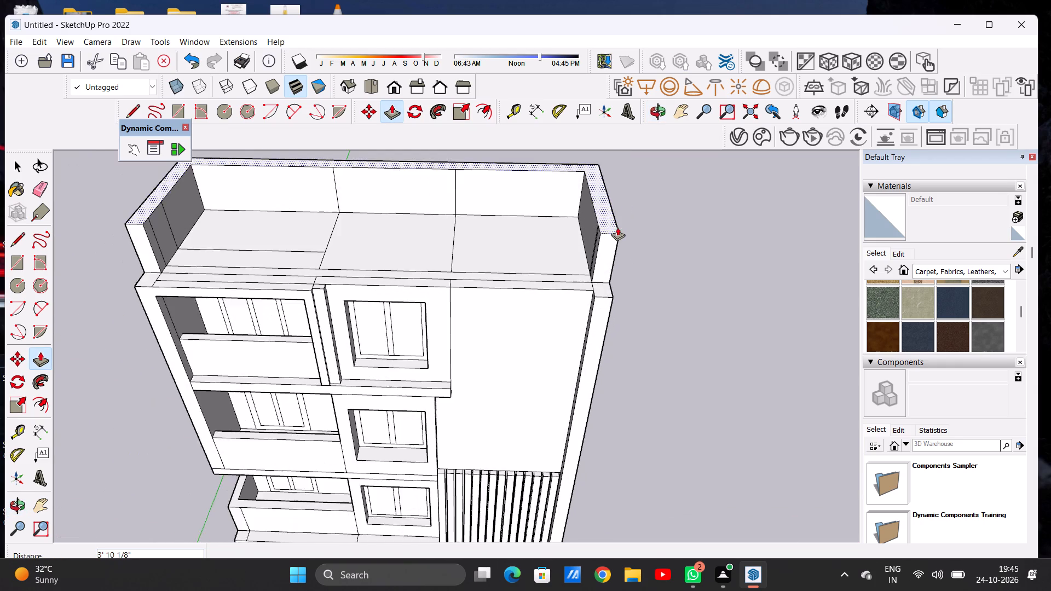
scroll(617, 227, "down", 2)
middle_click_drag(616, 225, 610, 204)
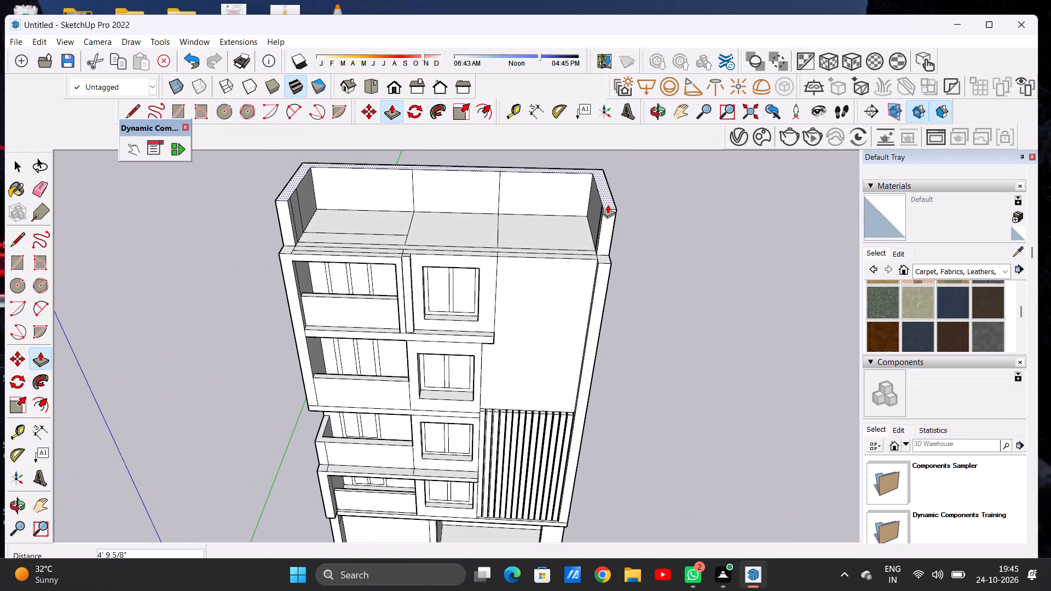
left_click(608, 205)
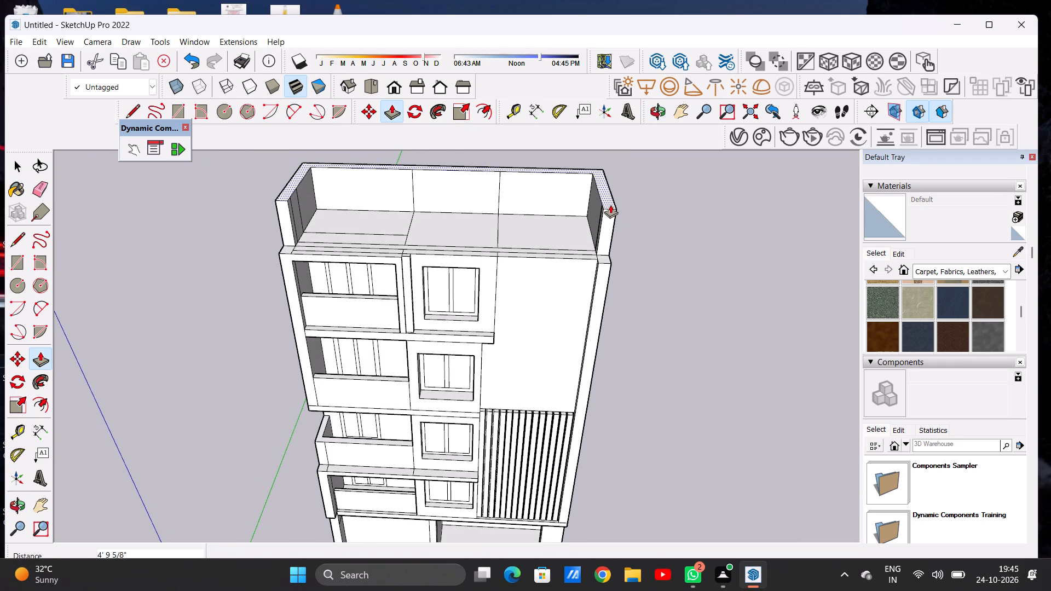
key("space")
Push/Pull the front roof strip above the plain wall up 4' 9 5/8" to the side parapet's height.
middle_click_drag(557, 237, 573, 329)
scroll(578, 306, "up", 5)
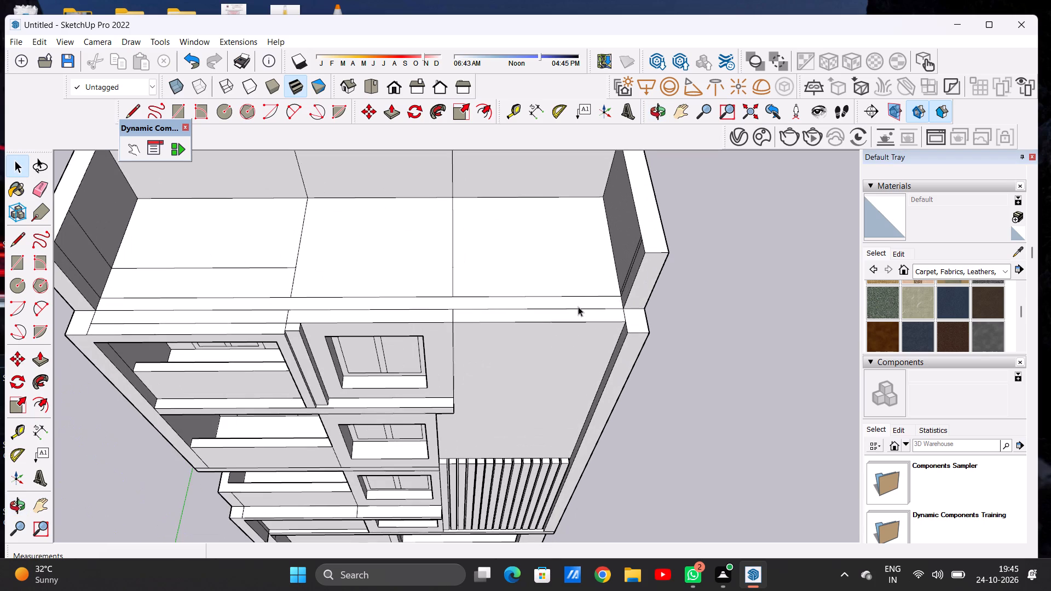
key("p")
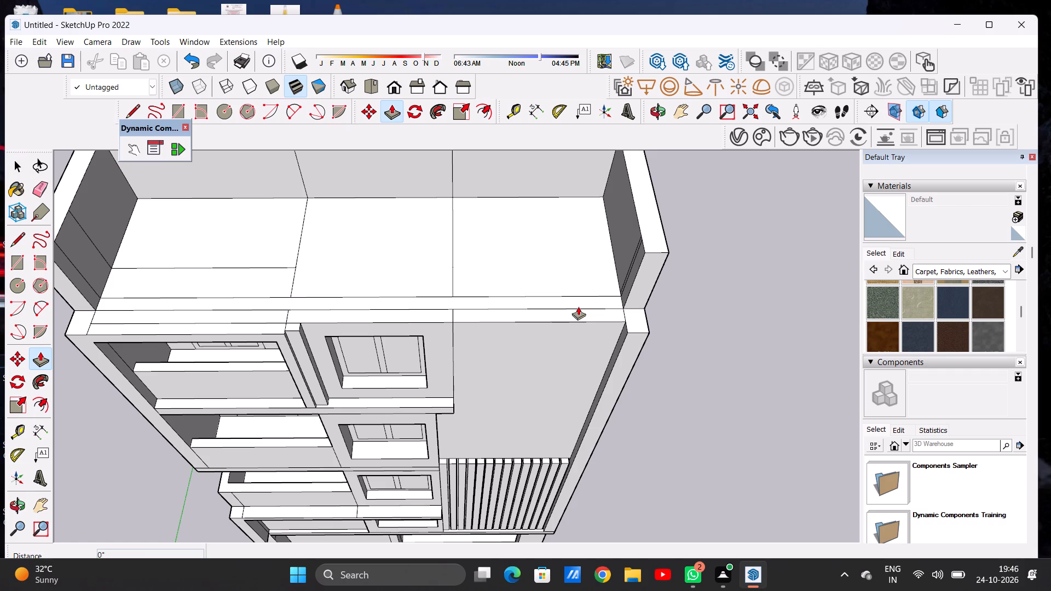
key("space")
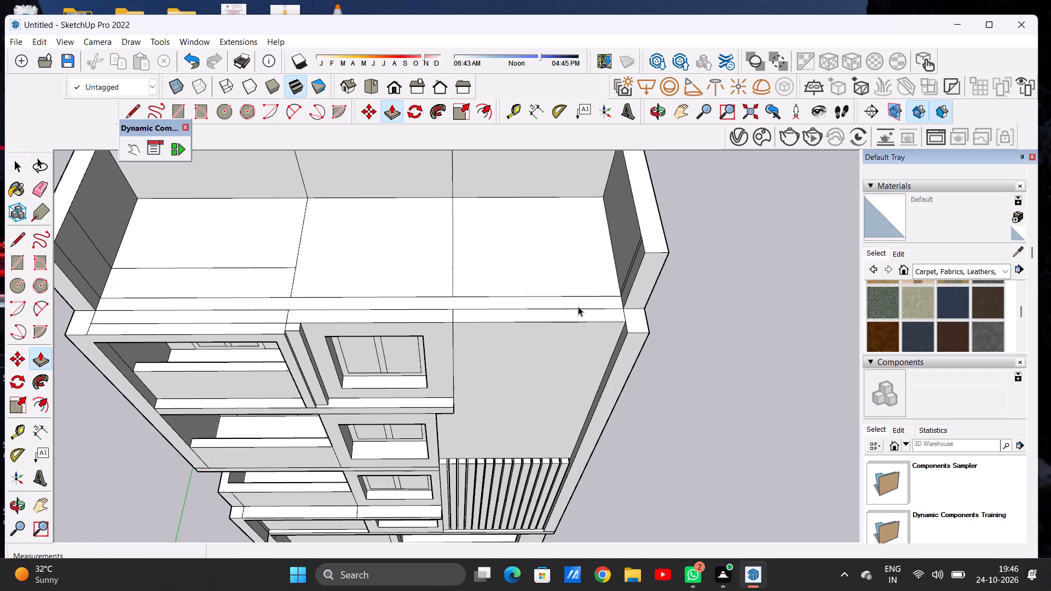
key("p")
middle_click_drag(563, 321, 497, 280)
scroll(579, 269, "up", 4)
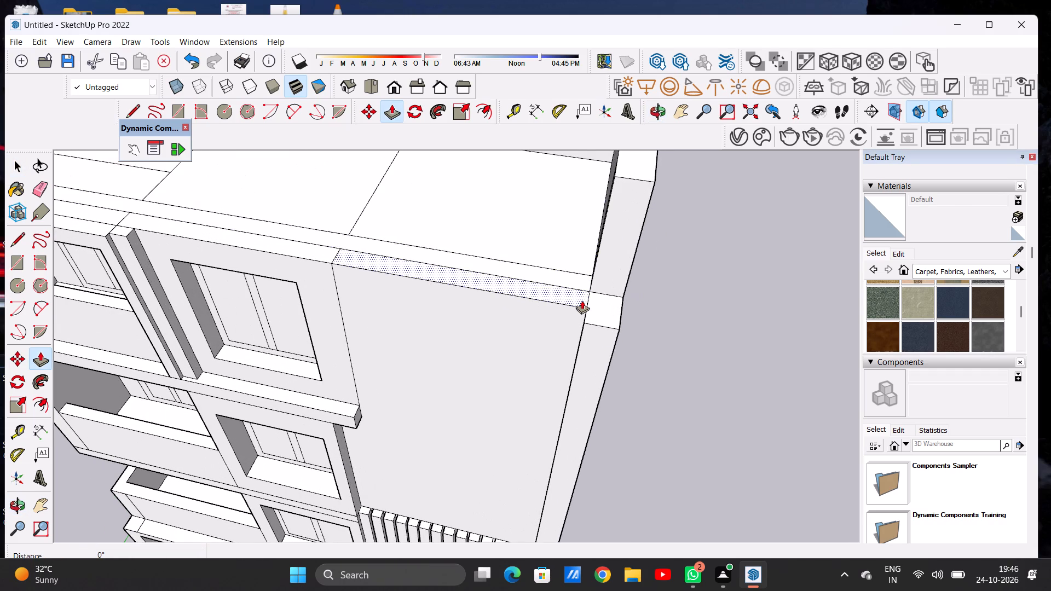
left_click(582, 300)
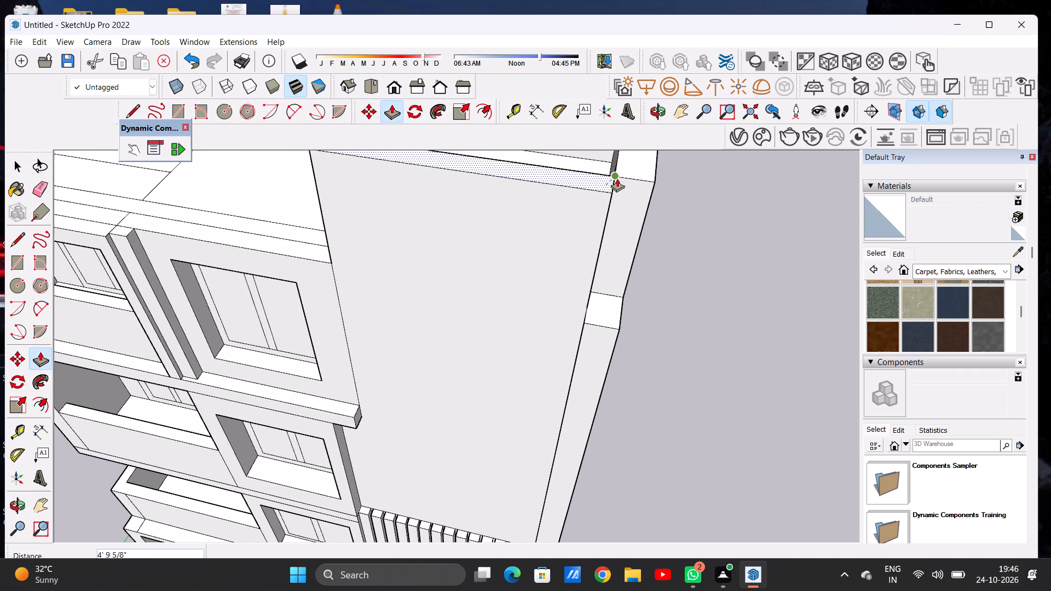
left_click(617, 178)
key("space")
Push/Pull the narrow roof strip behind the balcony and window bays up about 3' 11 5/8" as the front parapet.
scroll(621, 271, "down", 11)
middle_click_drag(617, 270, 665, 206)
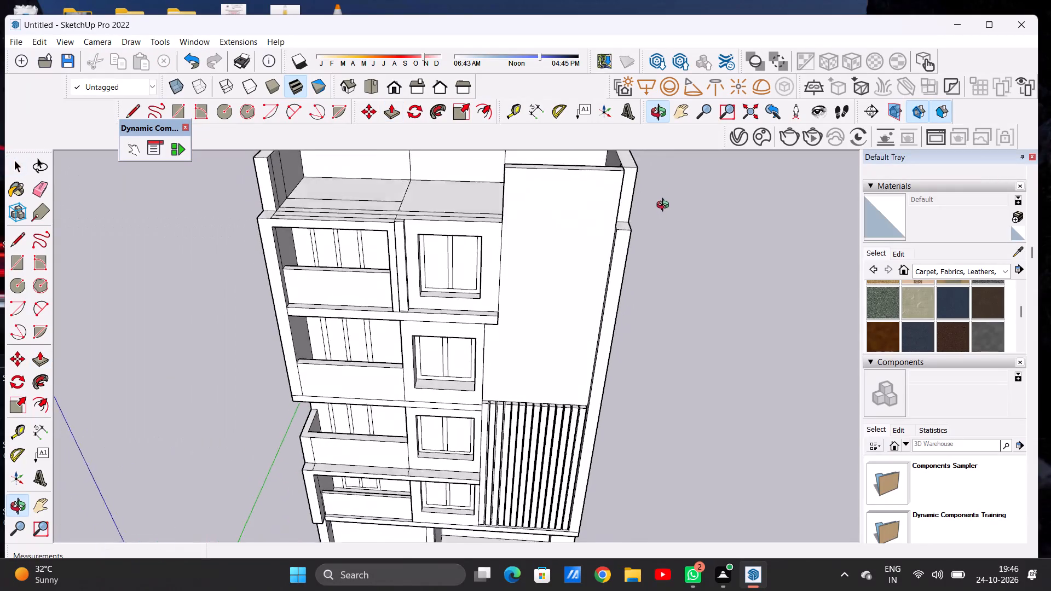
middle_click_drag(665, 206, 677, 191)
middle_click(677, 191)
scroll(558, 266, "down", 5)
middle_click_drag(556, 265, 535, 204)
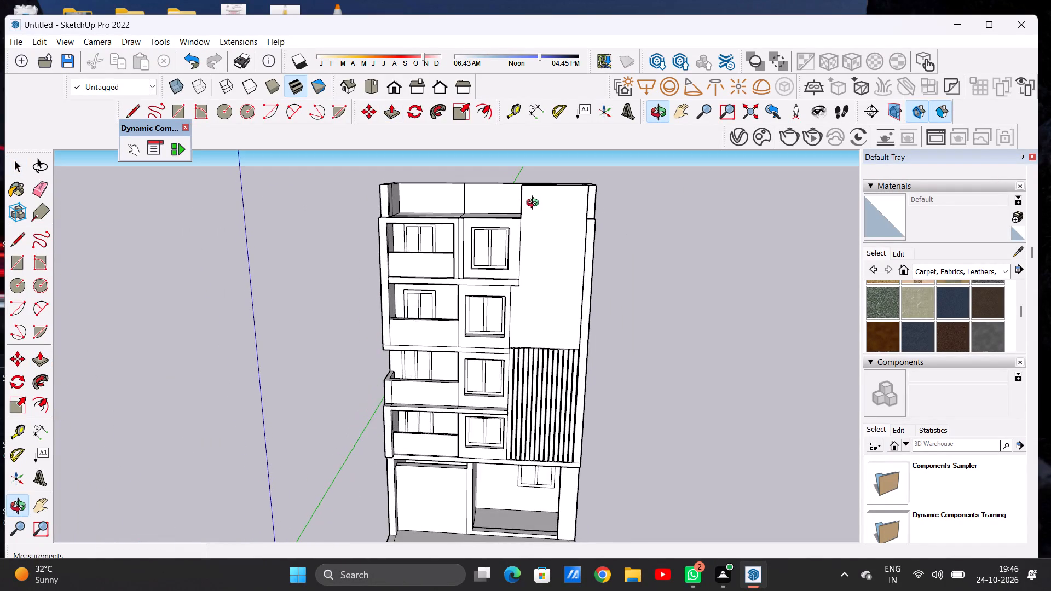
middle_click_drag(535, 204, 591, 376)
scroll(568, 242, "up", 2)
scroll(568, 242, "down", 1)
scroll(568, 242, "up", 4)
middle_click_drag(454, 260, 483, 279)
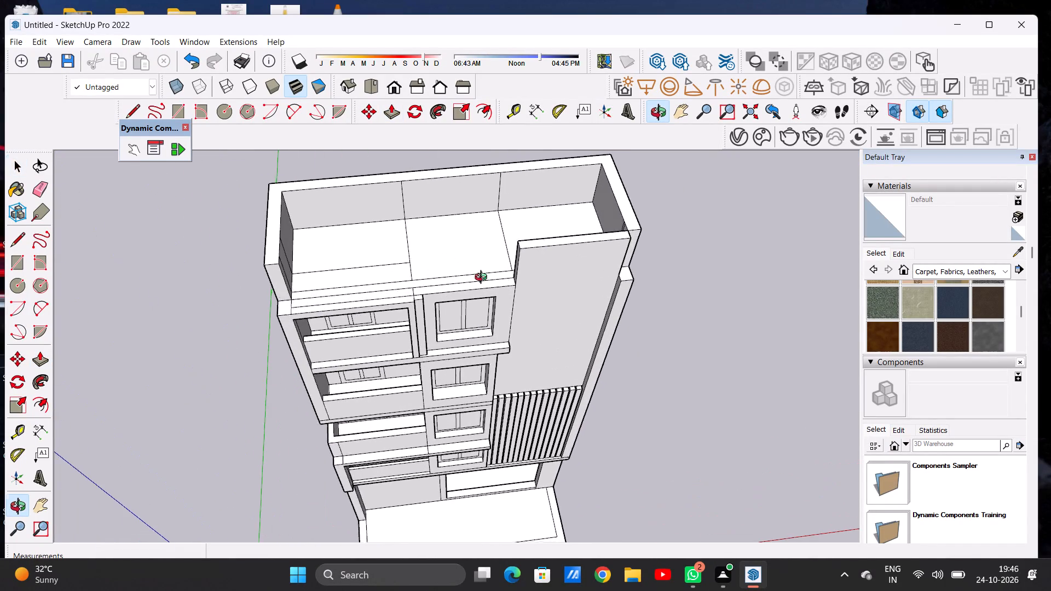
middle_click_drag(483, 279, 534, 381)
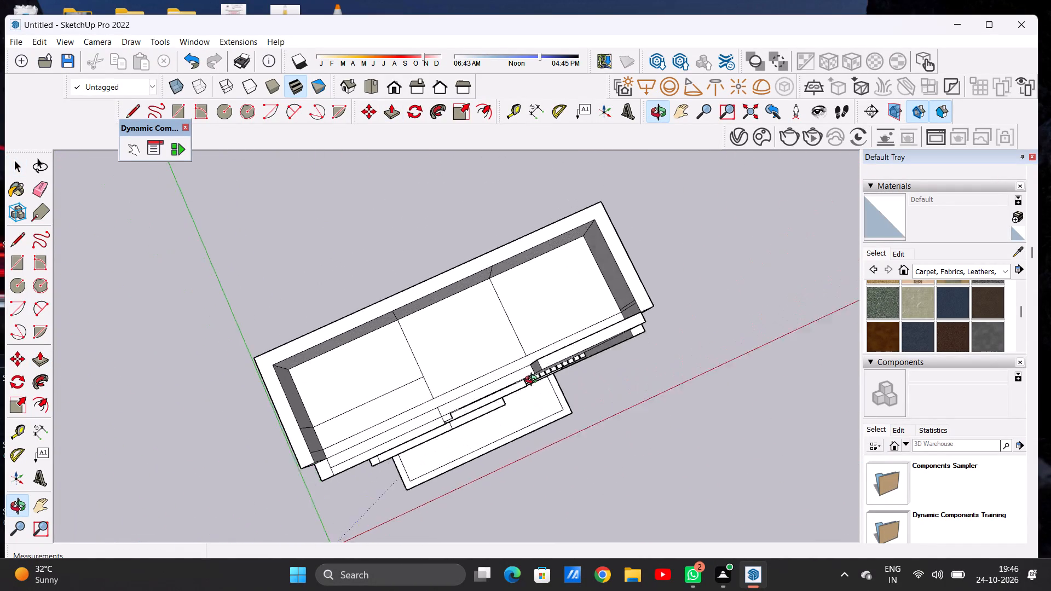
middle_click_drag(534, 381, 534, 327)
scroll(519, 309, "up", 5)
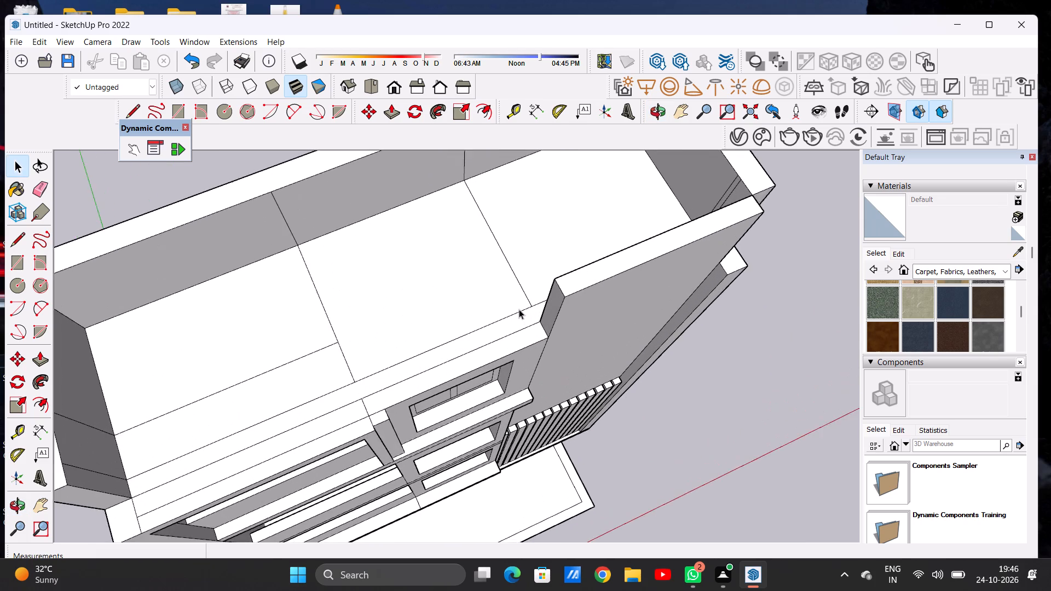
scroll(519, 309, "up", 2)
scroll(519, 313, "down", 6)
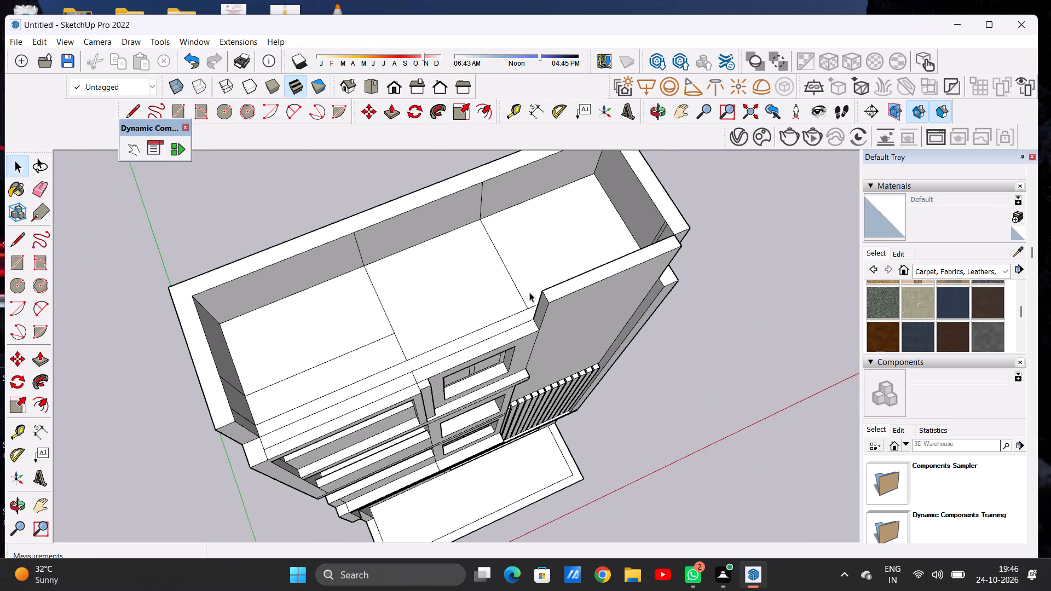
middle_click_drag(528, 291, 527, 358)
middle_click(527, 358)
key("p")
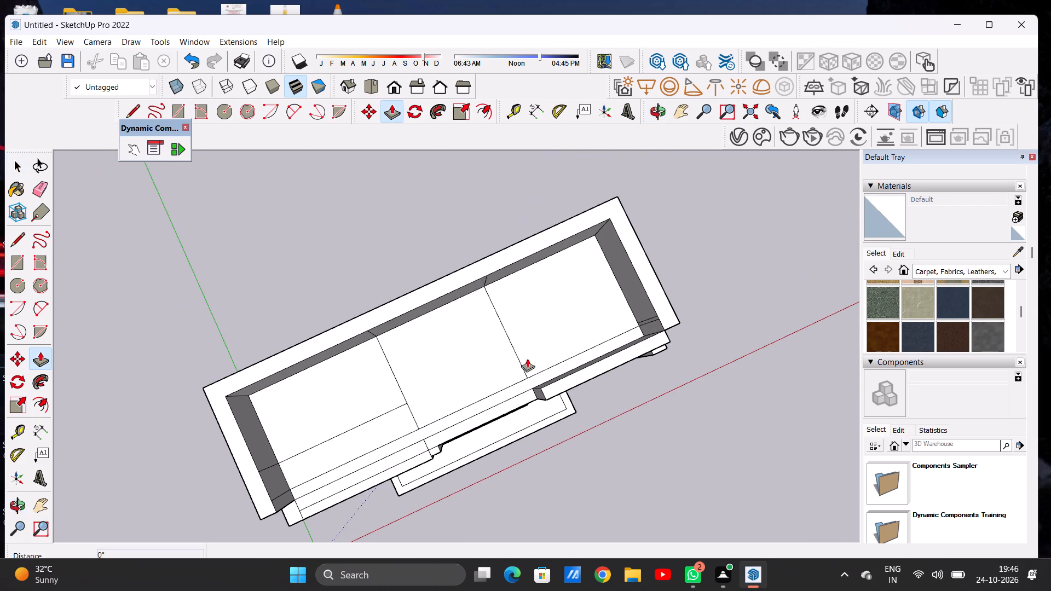
scroll(514, 389, "up", 1)
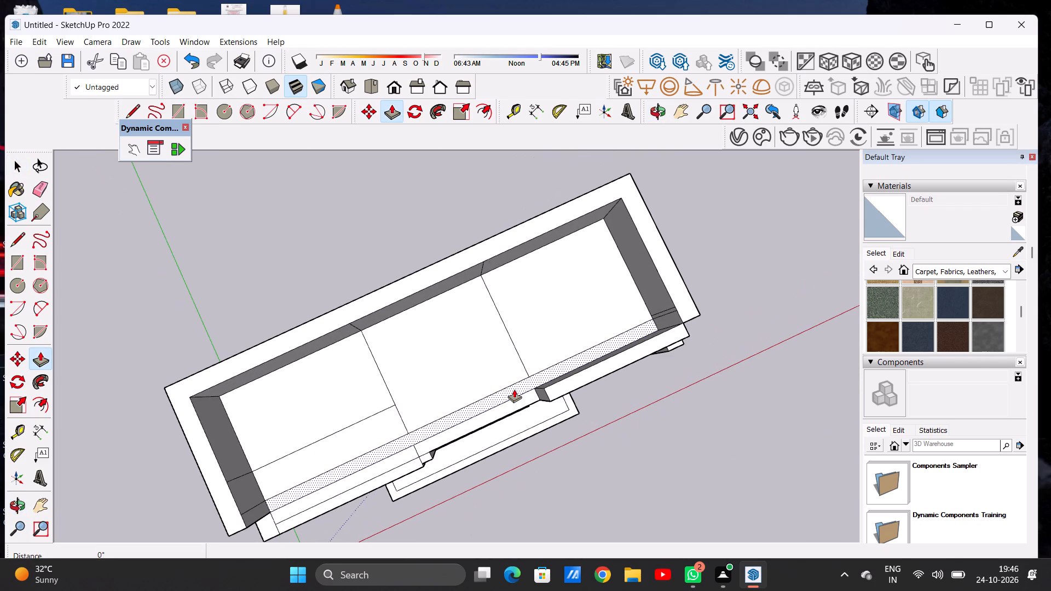
scroll(488, 365, "down", 7)
middle_click_drag(484, 298, 476, 211)
scroll(414, 336, "up", 7)
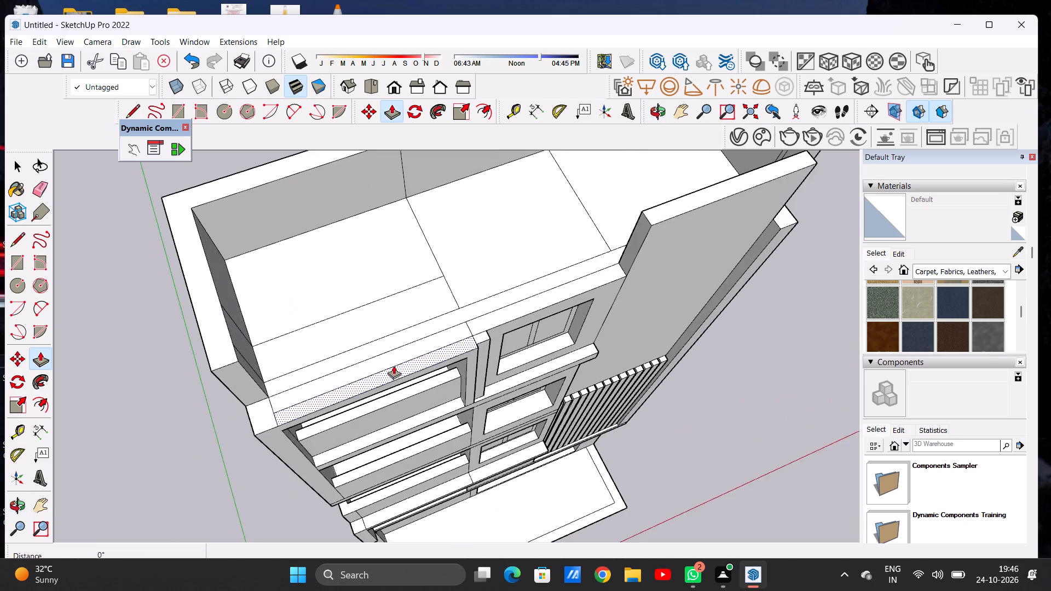
middle_click_drag(392, 362, 365, 298)
scroll(311, 270, "up", 9)
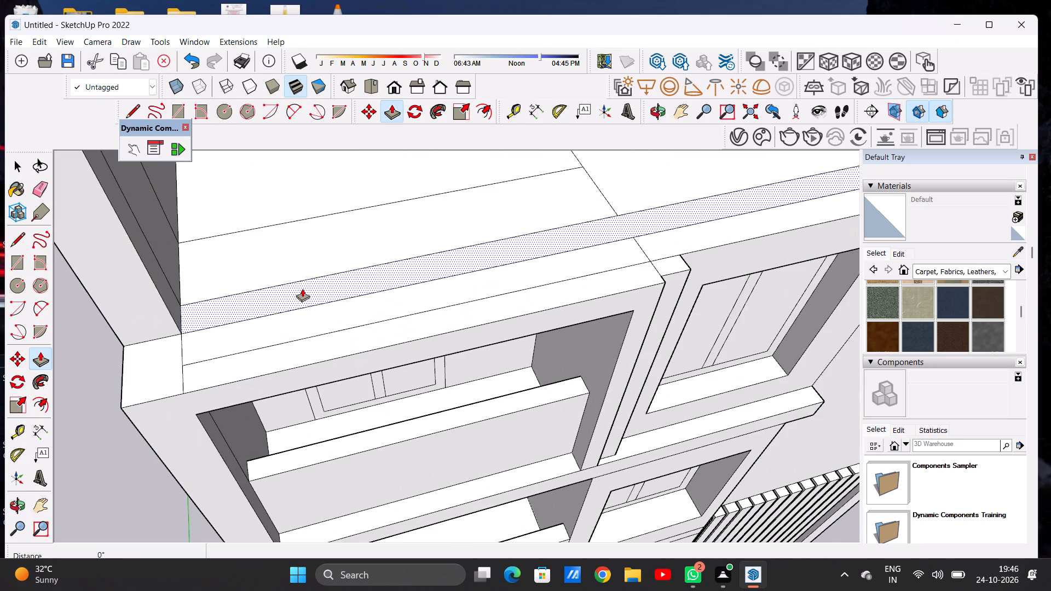
left_click(302, 288)
scroll(308, 252, "down", 14)
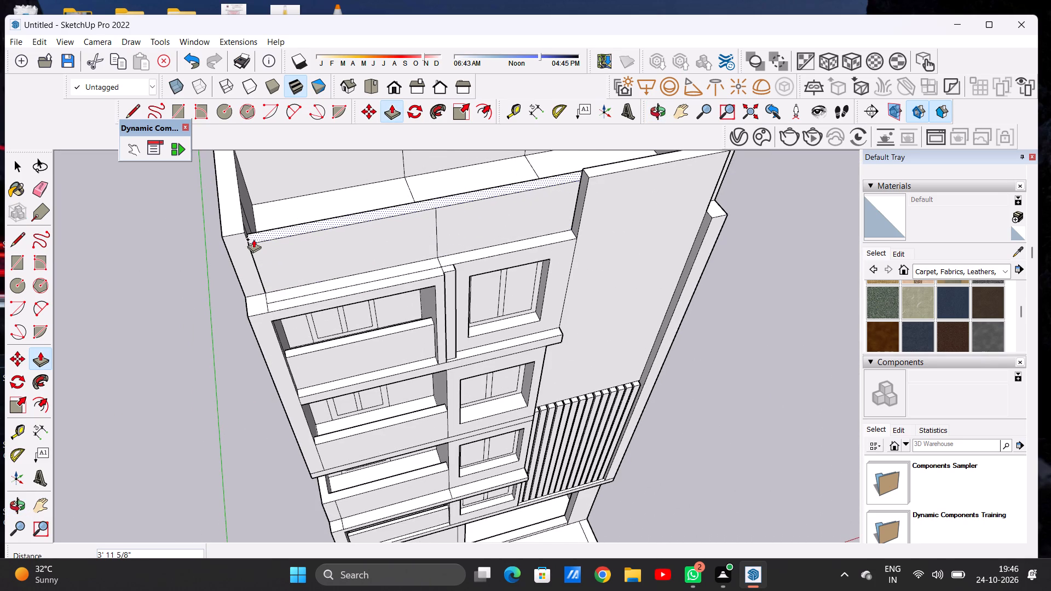
left_click(253, 239)
key("space")
Erase the vertical dividing line on the outer face of the front parapet above the balcony and window bays.
scroll(339, 286, "down", 5)
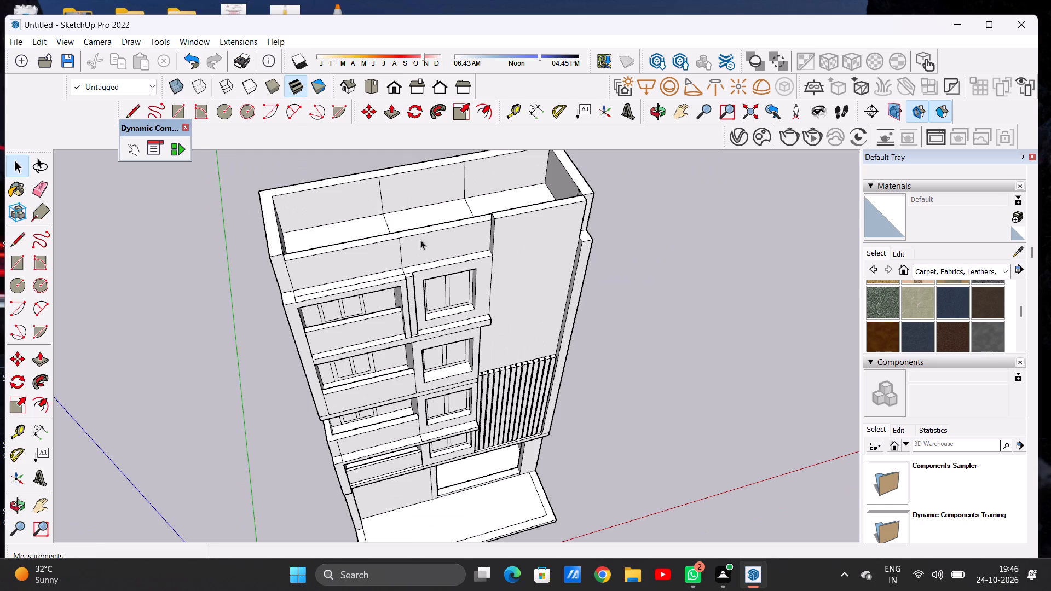
middle_click_drag(466, 314, 433, 198)
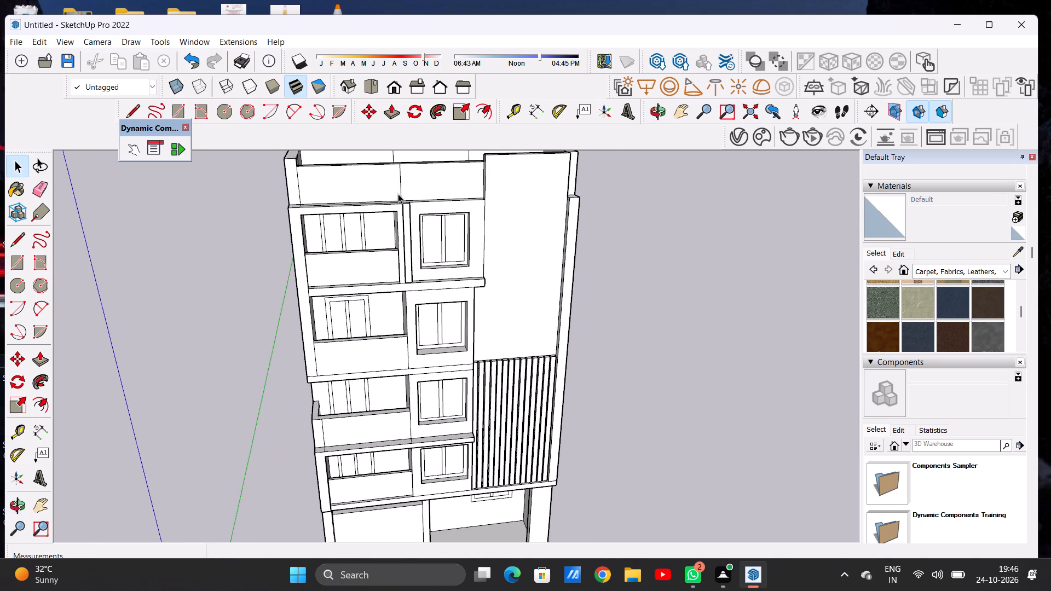
scroll(398, 194, "up", 6)
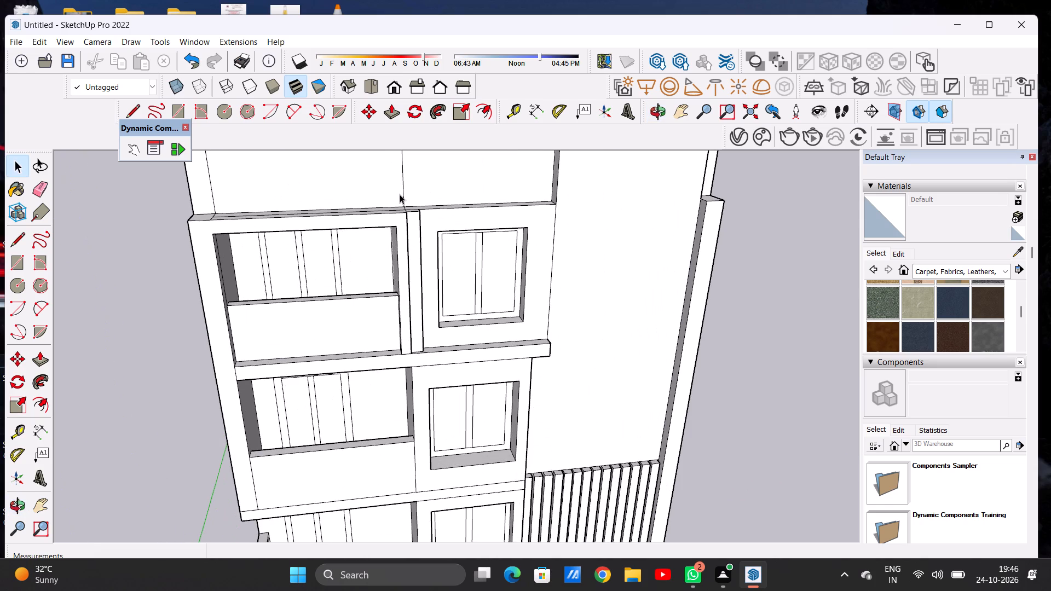
key("e")
left_click_drag(390, 182, 417, 184)
Erase the two vertical dividing lines on the inner face of the rear parapet.
scroll(398, 252, "down", 10)
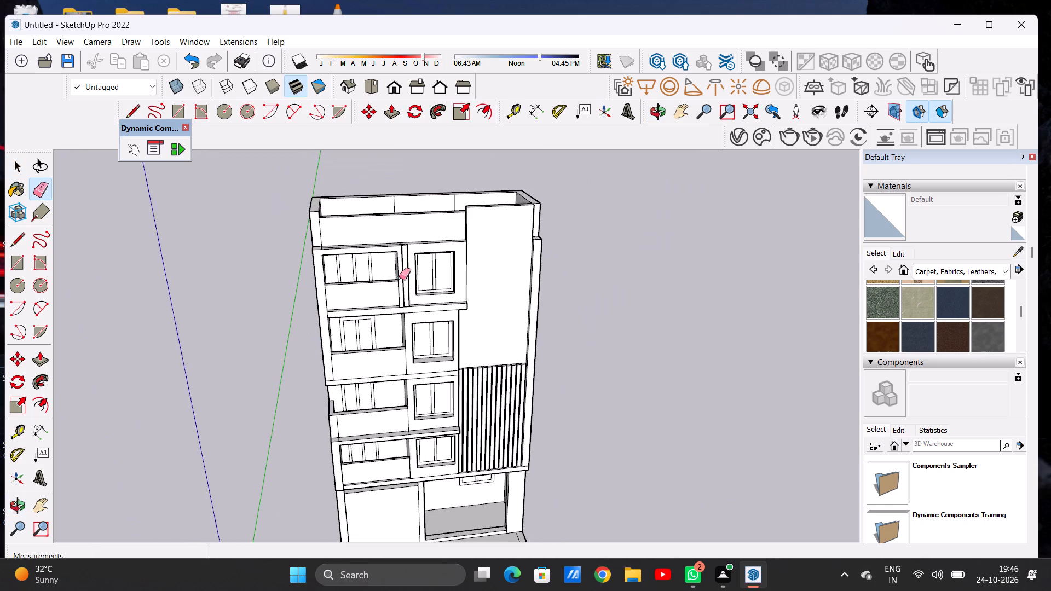
scroll(399, 277, "down", 7)
scroll(402, 231, "up", 11)
middle_click_drag(407, 244, 402, 310)
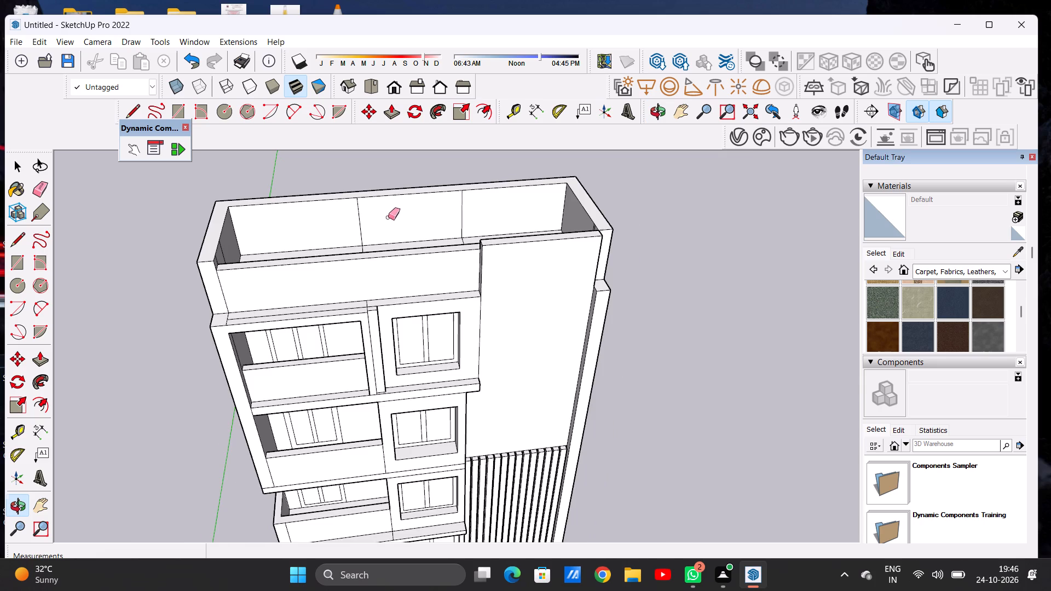
scroll(387, 216, "up", 7)
left_click_drag(342, 219, 334, 224)
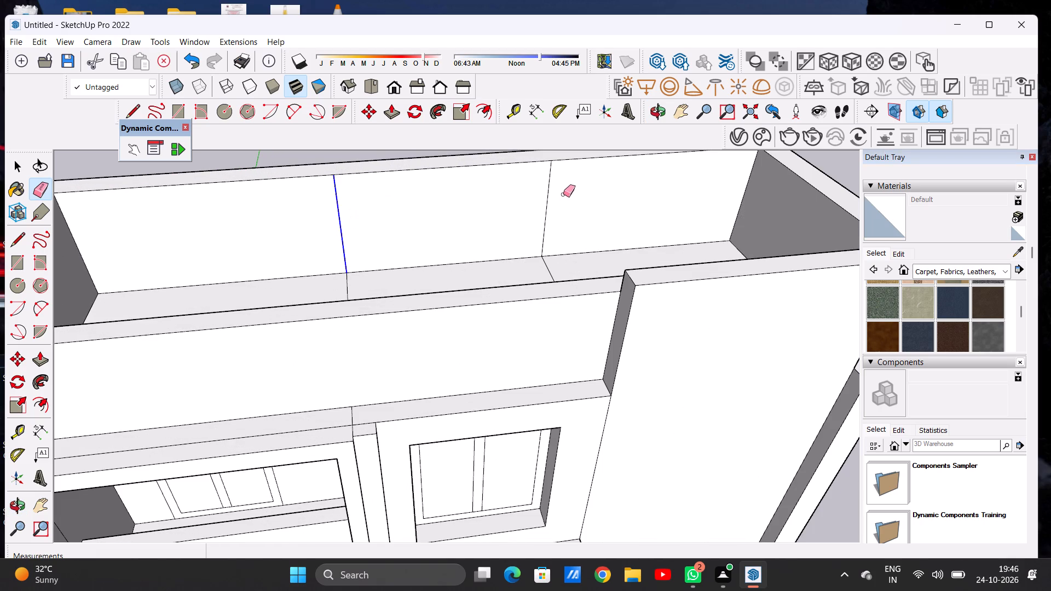
left_click_drag(559, 194, 536, 199)
key("space")
Erase the leftover lines on the roof floor: the lengthwise line on the balcony side and the two crosswise dividing lines.
scroll(573, 246, "down", 12)
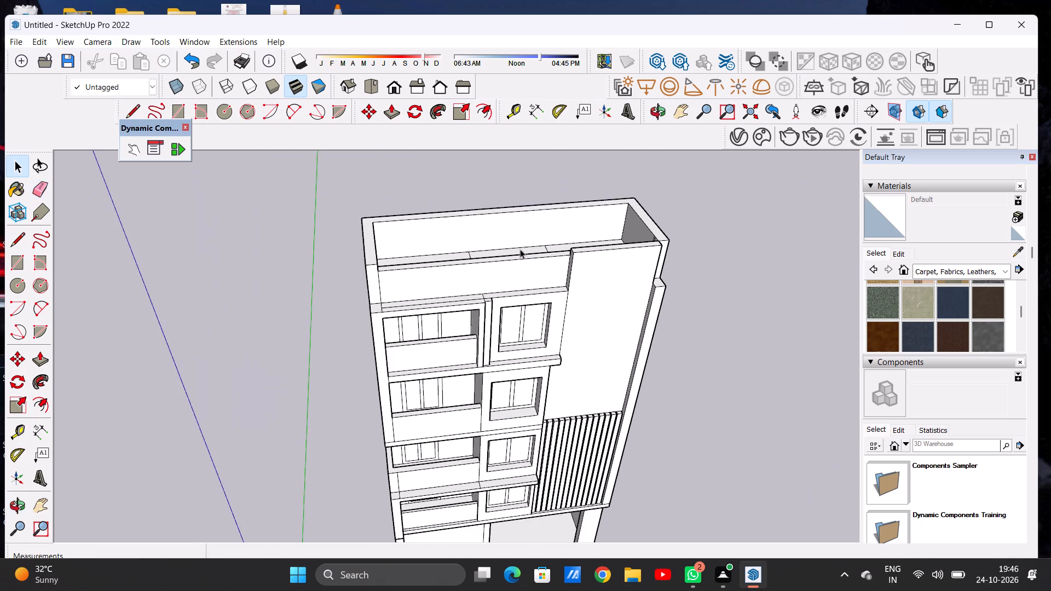
middle_click_drag(511, 242, 483, 381)
scroll(535, 323, "up", 6)
middle_click_drag(515, 352, 515, 361)
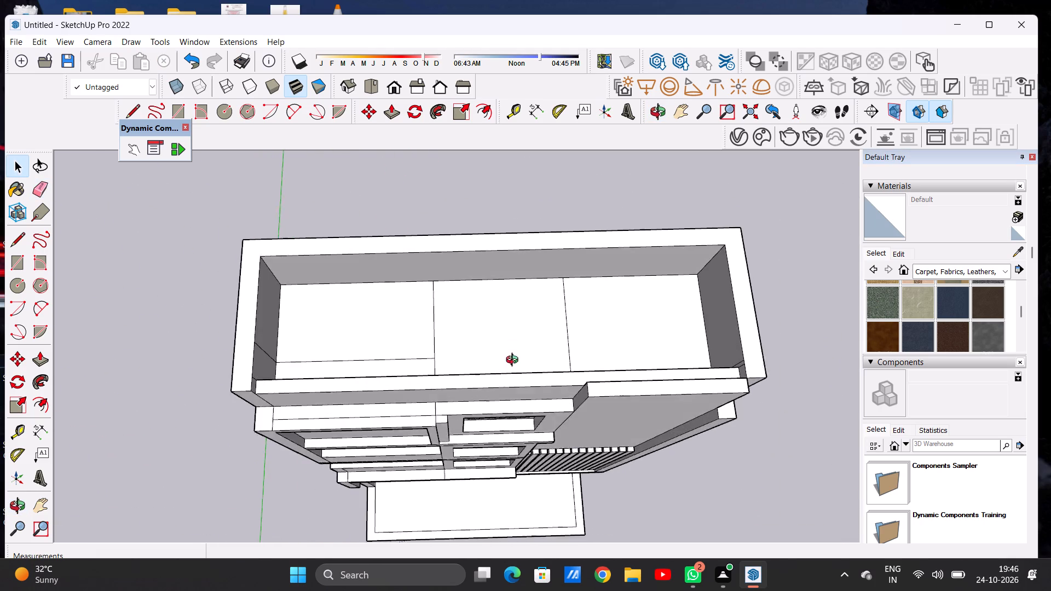
middle_click_drag(515, 361, 515, 394)
key("e")
scroll(404, 391, "up", 7)
left_click_drag(422, 392, 428, 400)
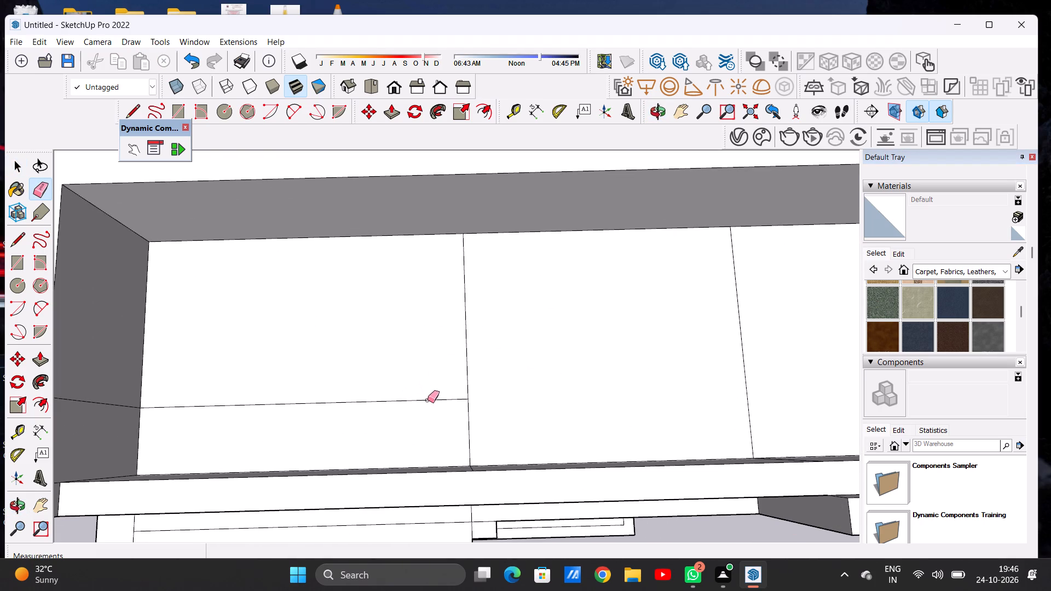
left_click_drag(428, 400, 430, 404)
left_click_drag(438, 387, 486, 393)
left_click_drag(467, 416, 466, 424)
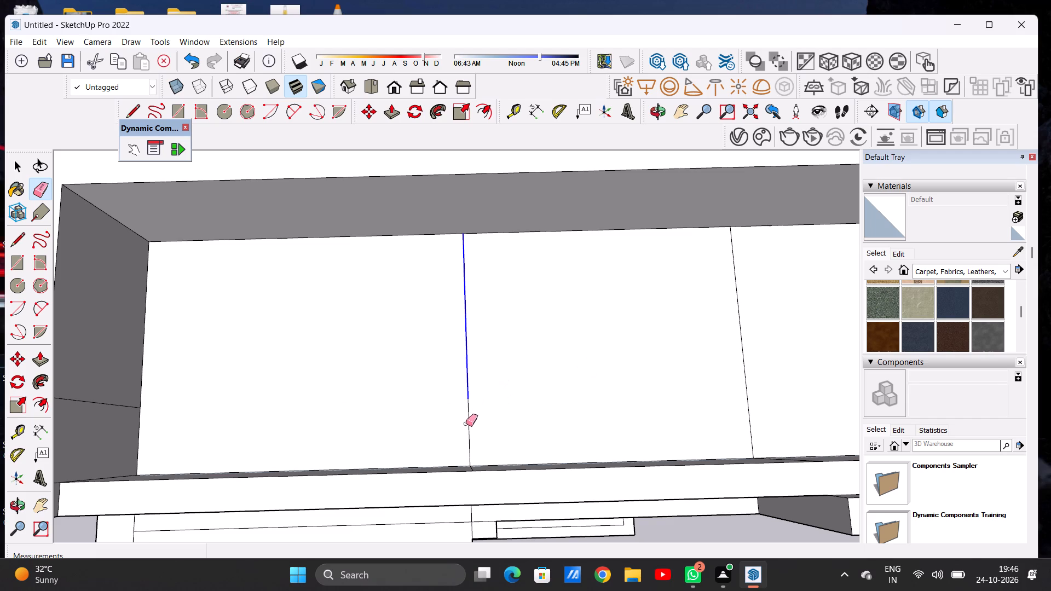
left_click_drag(466, 424, 470, 427)
left_click_drag(756, 361, 736, 387)
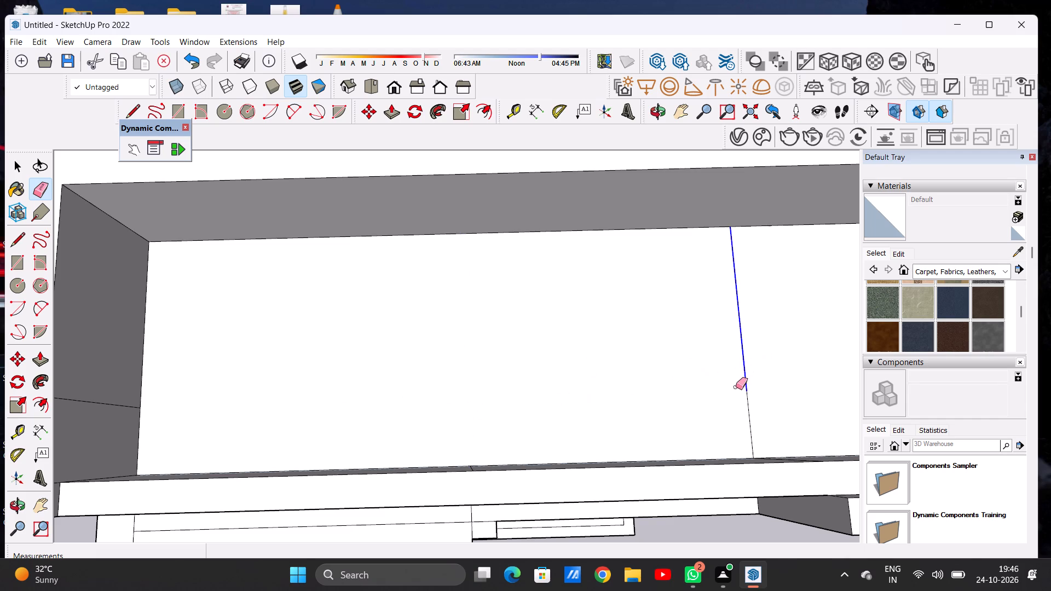
left_click_drag(750, 404, 748, 434)
key("space")
Examine the whole building's front facade and roof parapet from farther away.
scroll(679, 366, "down", 4)
scroll(679, 366, "up", 1)
scroll(679, 364, "down", 1)
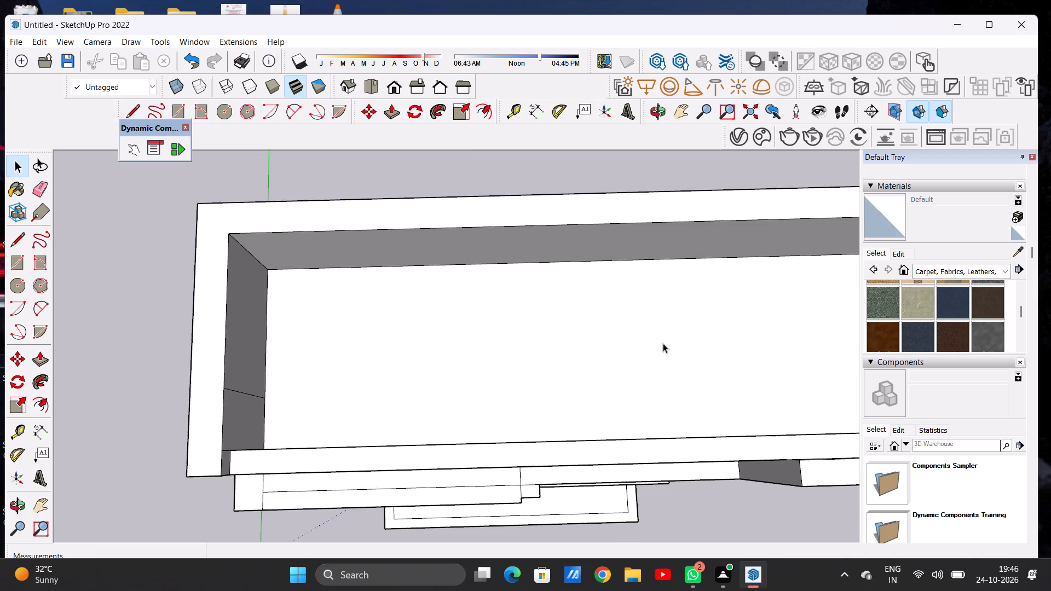
scroll(663, 343, "down", 2)
scroll(648, 317, "up", 1)
scroll(648, 317, "down", 17)
middle_click_drag(617, 395, 576, 215)
middle_click(574, 210)
middle_click_drag(544, 366, 548, 291)
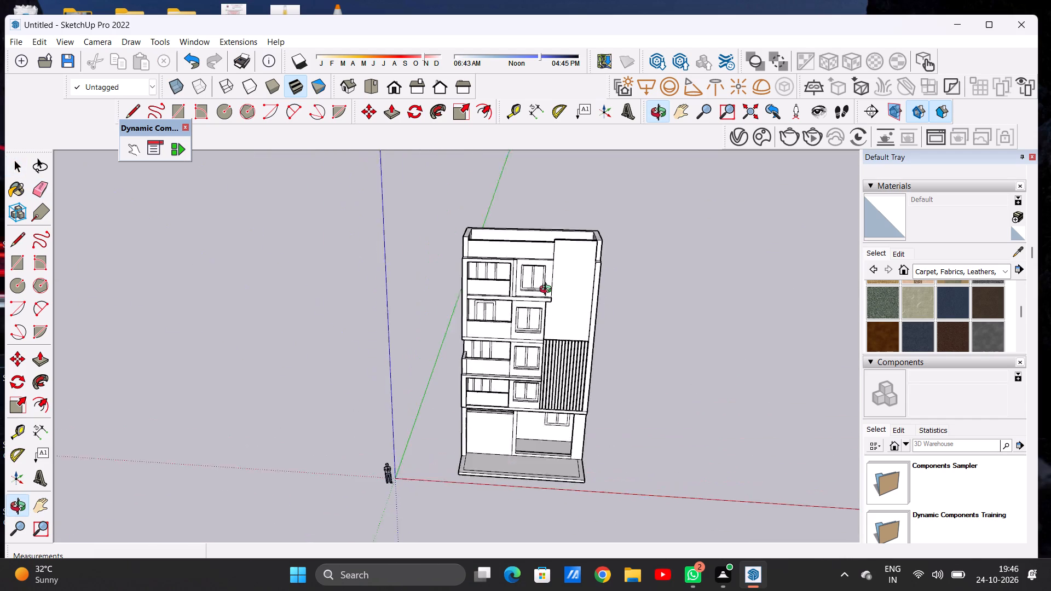
Examine the building's full front facade from a lower, near eye-level viewpoint.
middle_click_drag(548, 291, 547, 233)
scroll(553, 255, "down", 5)
scroll(563, 311, "up", 7)
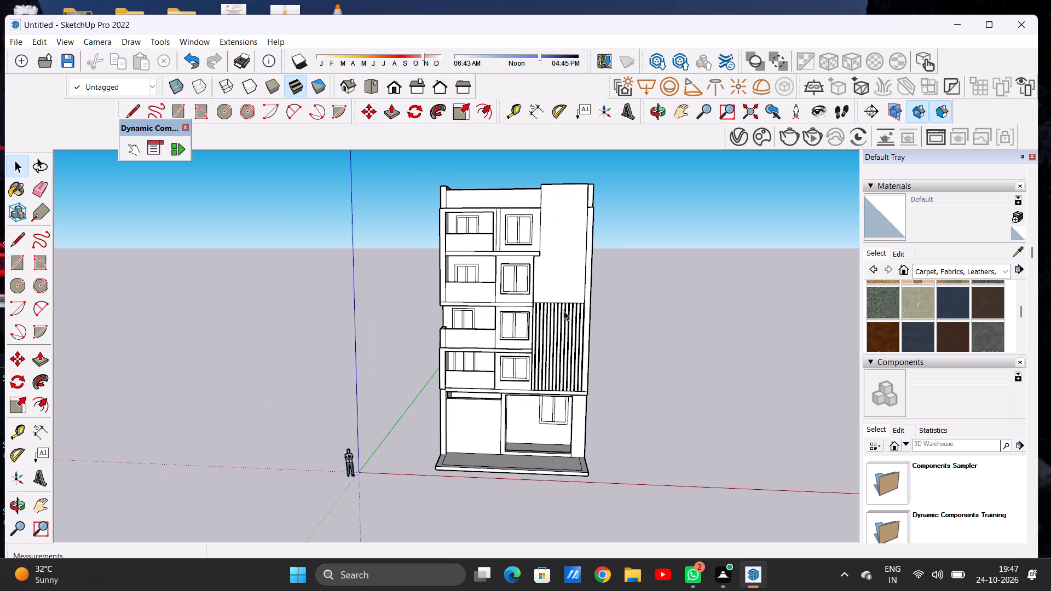
scroll(564, 311, "down", 4)
scroll(562, 264, "up", 2)
scroll(564, 262, "down", 1)
scroll(564, 262, "up", 8)
scroll(584, 317, "down", 7)
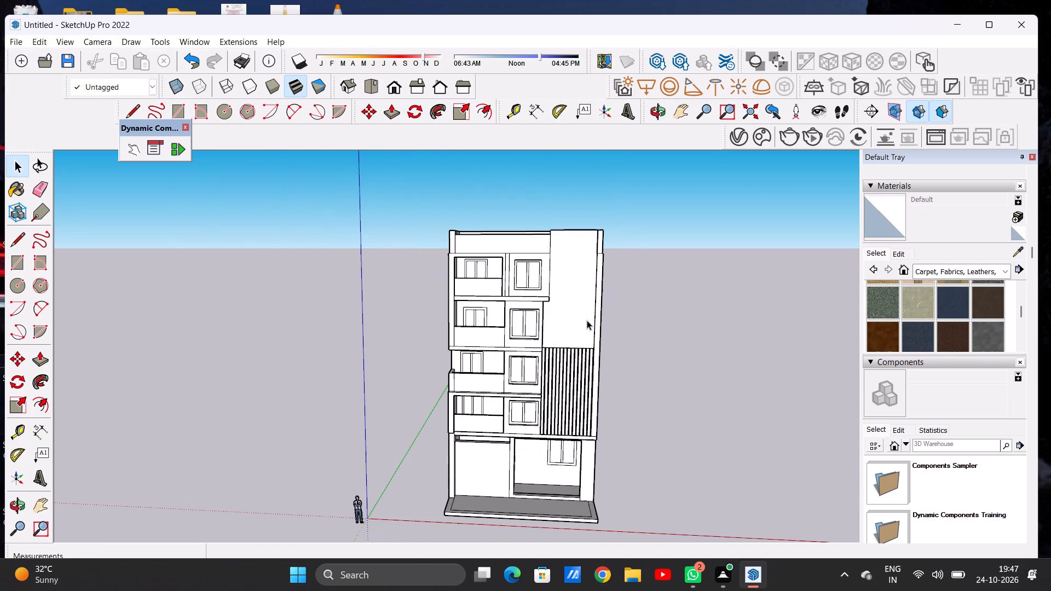
scroll(571, 257, "down", 6)
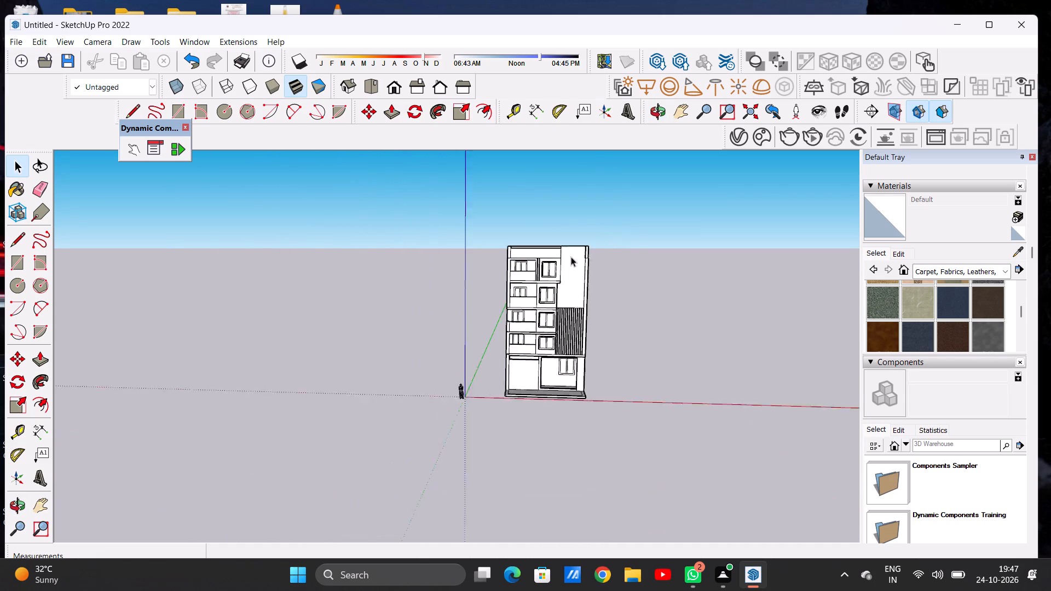
scroll(571, 257, "down", 2)
scroll(575, 276, "up", 12)
scroll(580, 248, "down", 1)
scroll(580, 248, "up", 1)
scroll(580, 248, "down", 1)
Draw a line about 9' 8" long across the blank wall above the louvers, from the top-floor window bay's upper corner to the corner pier.
scroll(580, 248, "up", 3)
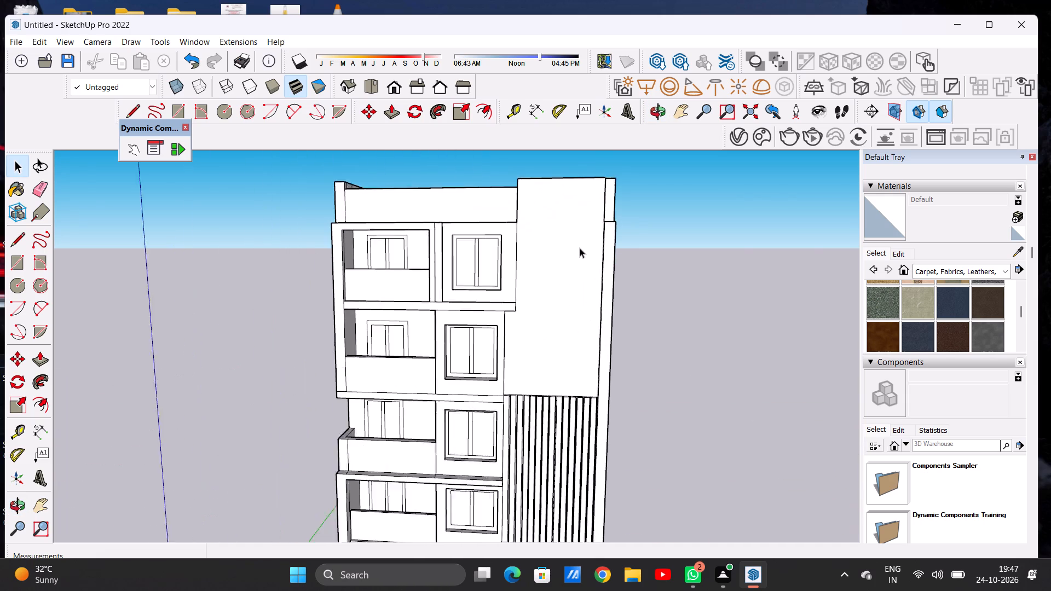
scroll(580, 248, "up", 2)
key("l")
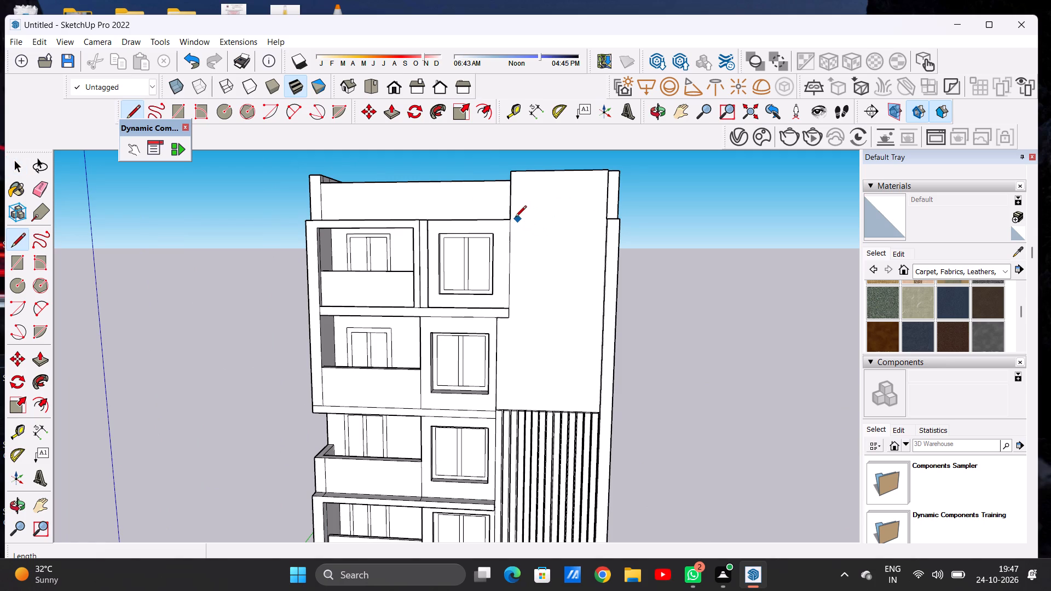
left_click(511, 219)
scroll(608, 223, "up", 6)
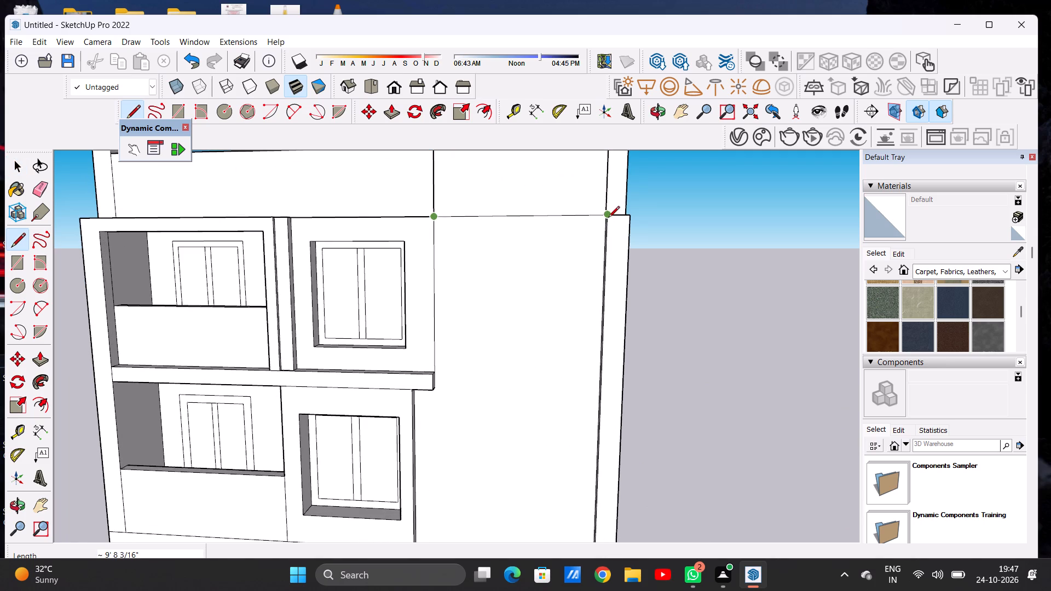
scroll(600, 223, "up", 5)
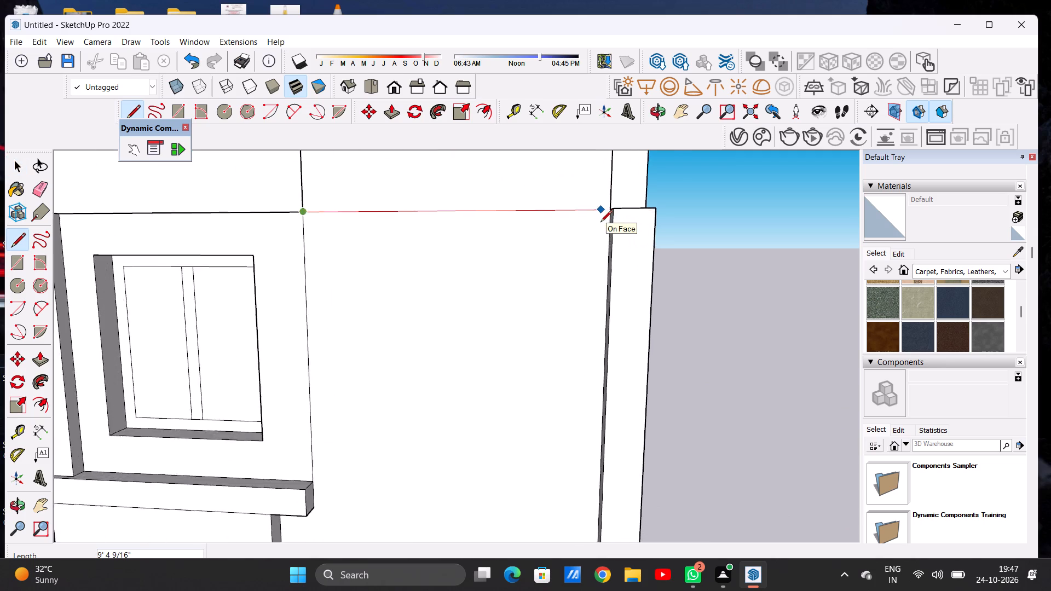
scroll(600, 223, "up", 7)
left_click(620, 199)
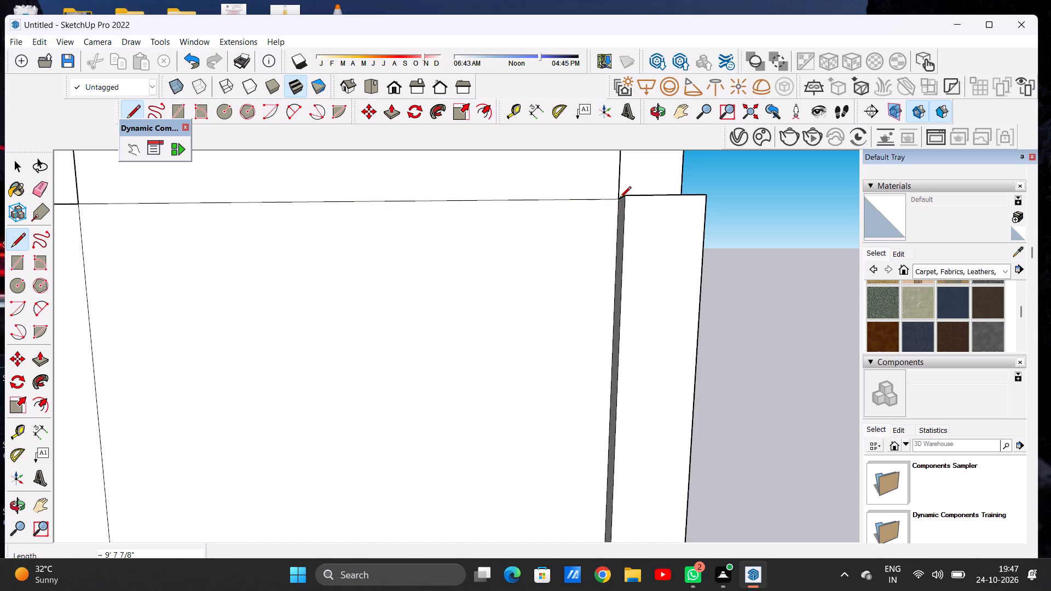
key("space")
Push/Pull the parapet's recessed front corner face above the corner pier outward about 1' 7 5/8", flush with the pier below.
scroll(608, 295, "down", 11)
scroll(562, 290, "up", 1)
scroll(562, 290, "down", 12)
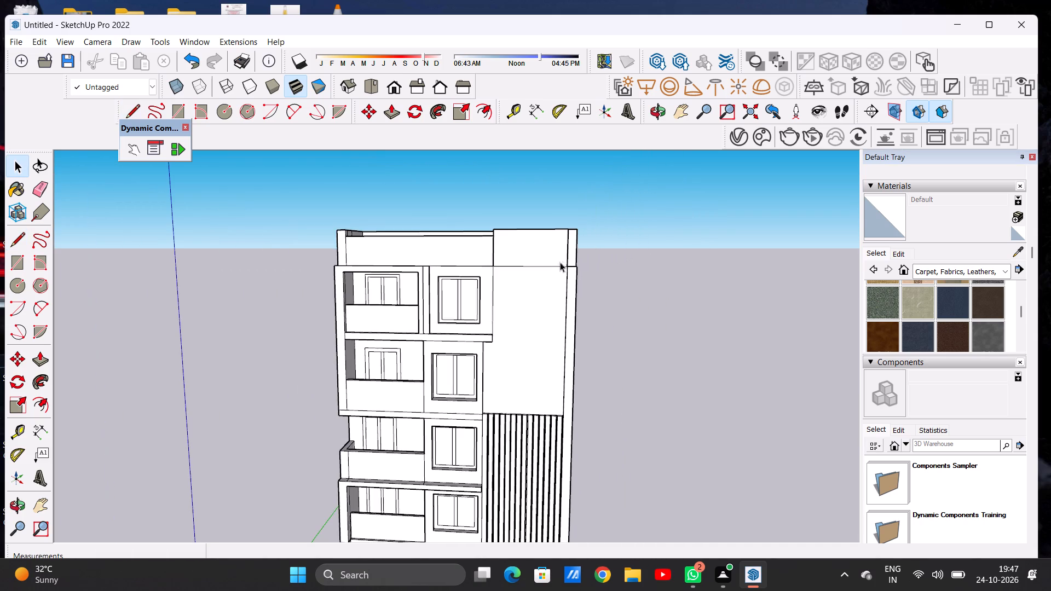
middle_click_drag(599, 262, 475, 349)
scroll(548, 280, "up", 8)
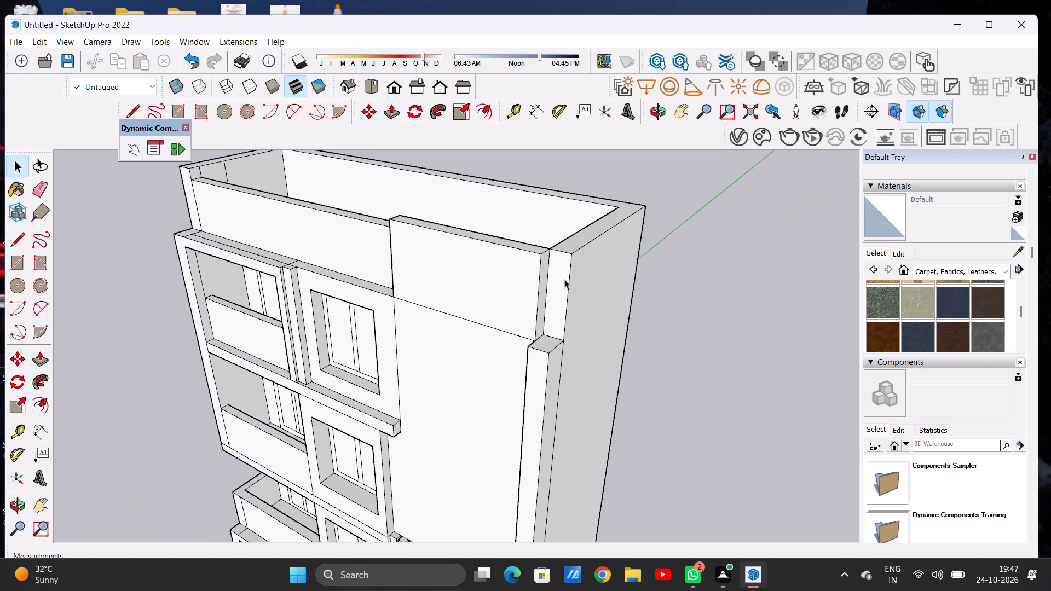
key("p")
scroll(560, 279, "up", 5)
left_click(560, 279)
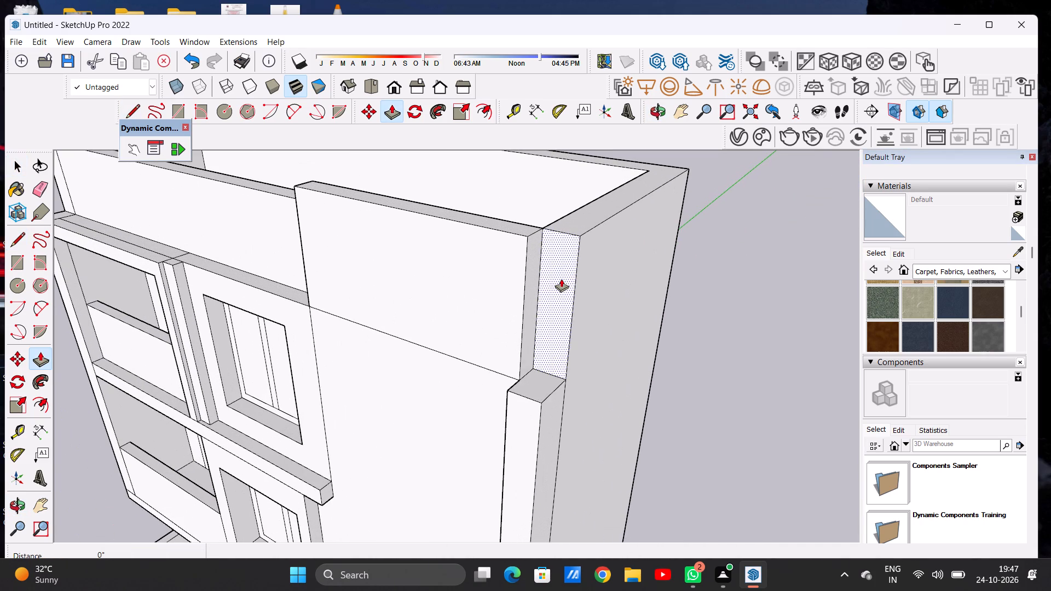
left_click(542, 404)
key("space")
Examine the whole front facade, the louvers, and the ground-floor openings with their entrance platform.
scroll(576, 328, "down", 20)
scroll(576, 328, "down", 1)
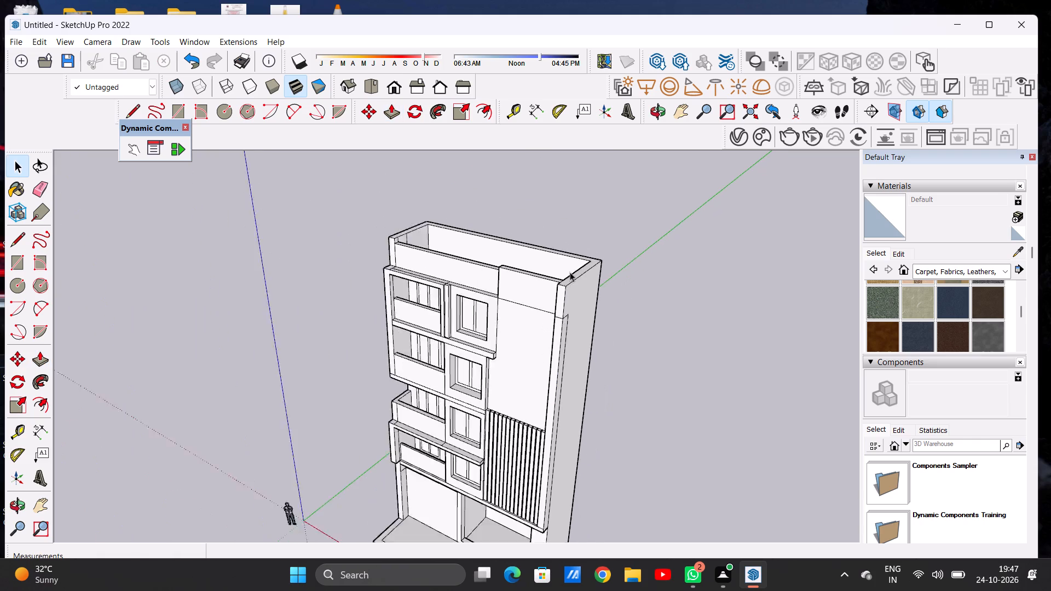
scroll(570, 272, "down", 3)
middle_click_drag(447, 306, 552, 252)
scroll(553, 281, "down", 4)
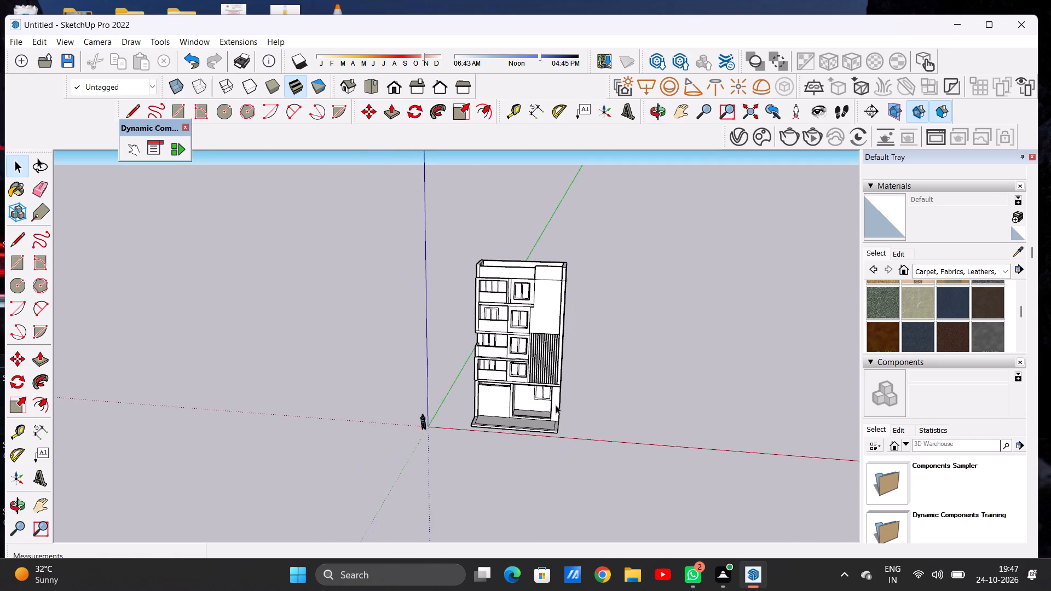
scroll(556, 406, "up", 6)
middle_click_drag(564, 299, 564, 398)
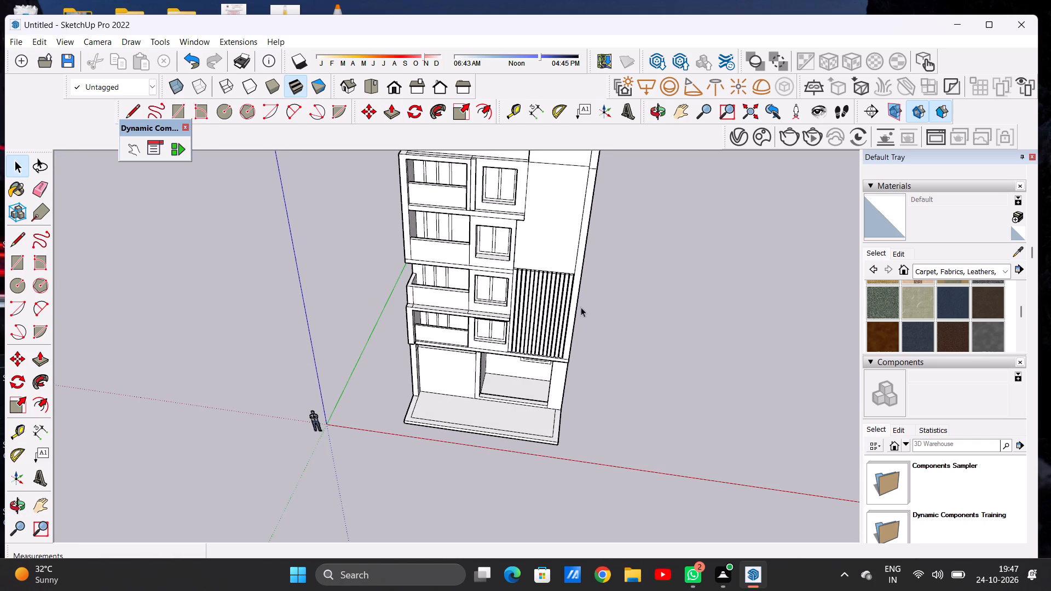
scroll(581, 312, "down", 9)
scroll(553, 320, "up", 8)
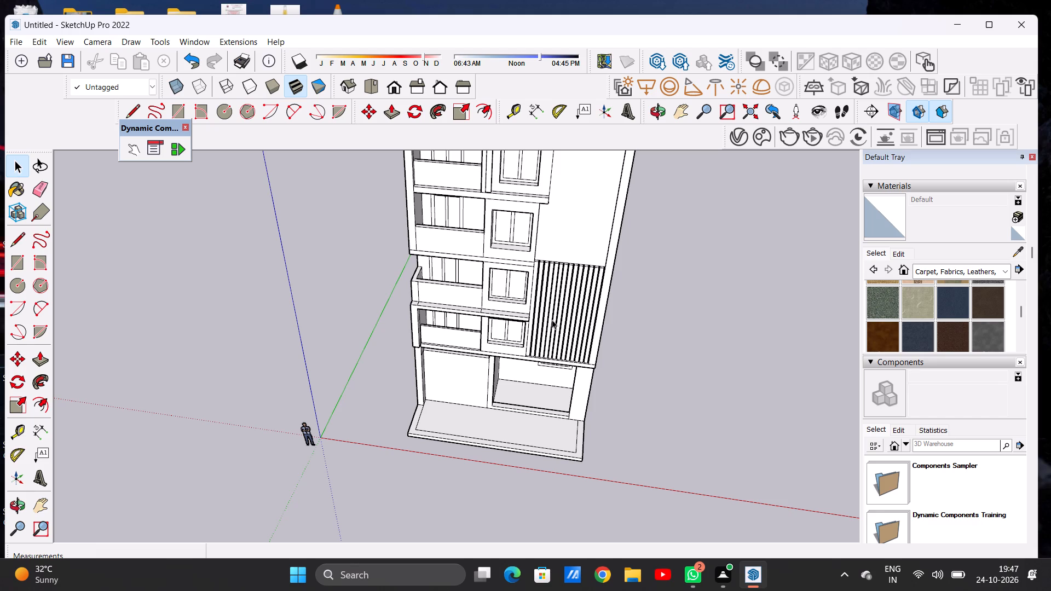
scroll(577, 383, "down", 14)
scroll(515, 372, "down", 18)
scroll(551, 344, "up", 9)
scroll(593, 253, "down", 7)
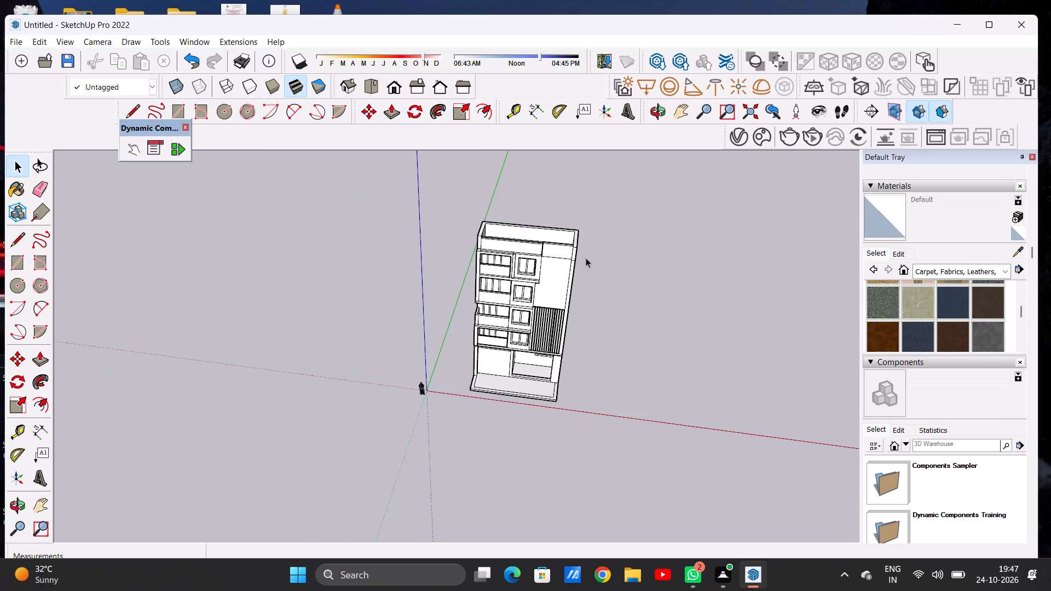
scroll(524, 401, "up", 15)
middle_click_drag(530, 384, 536, 406)
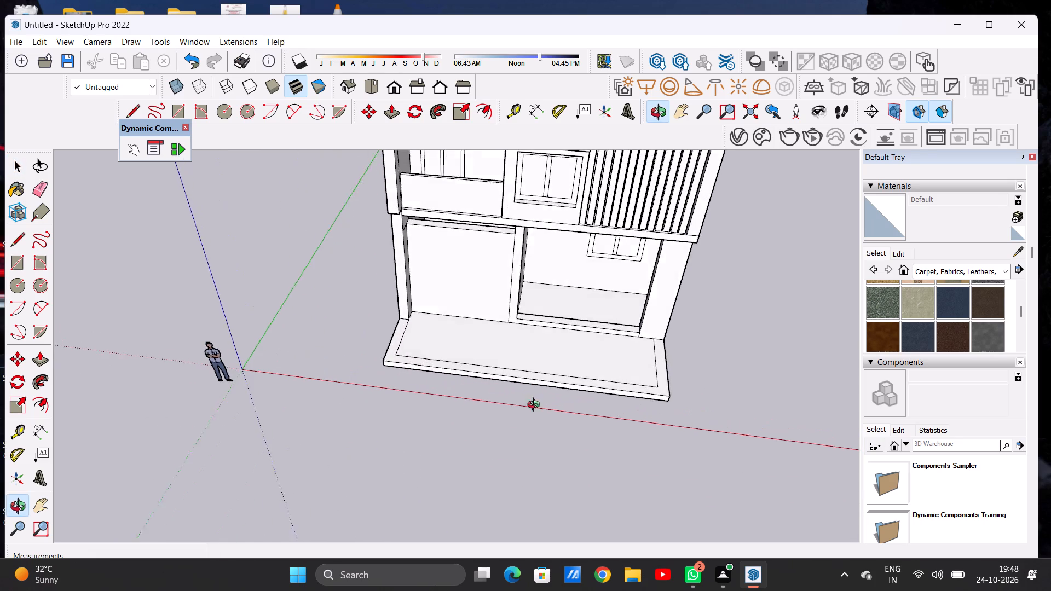
middle_click_drag(536, 406, 550, 449)
middle_click(550, 449)
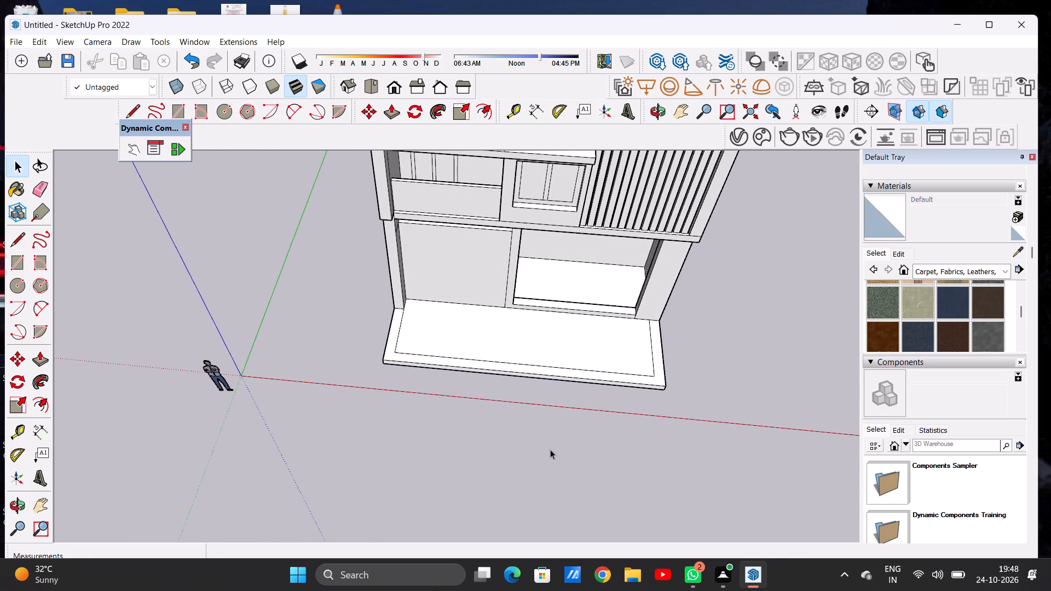
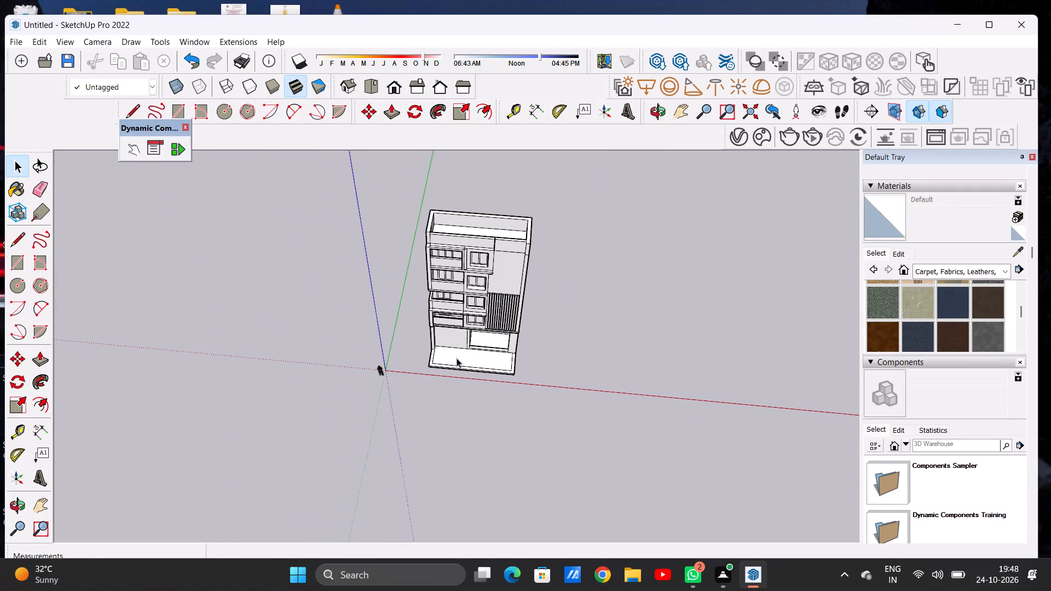
Draw a line on the entrance platform from the border's inner front corner to the outer side edge, at the corner-pier end.
scroll(457, 358, "up", 14)
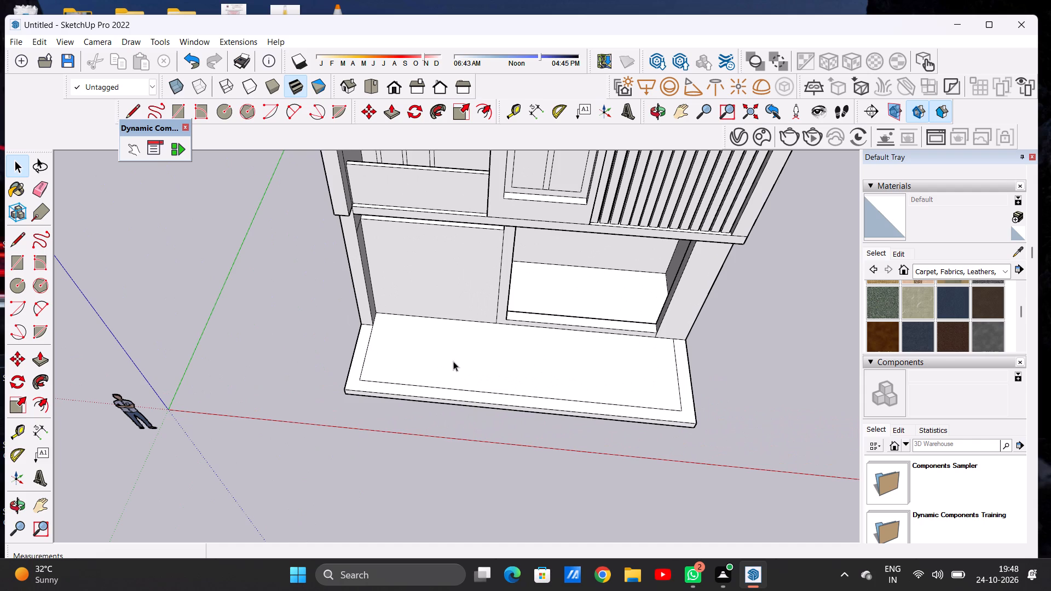
scroll(456, 359, "down", 8)
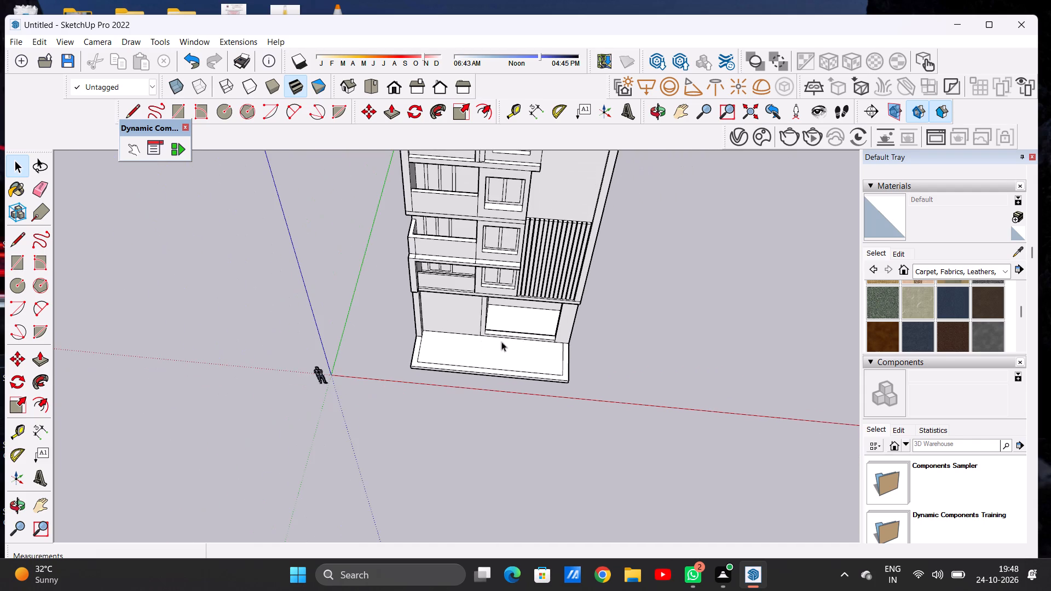
scroll(568, 360, "up", 1)
scroll(568, 360, "down", 1)
scroll(568, 360, "up", 4)
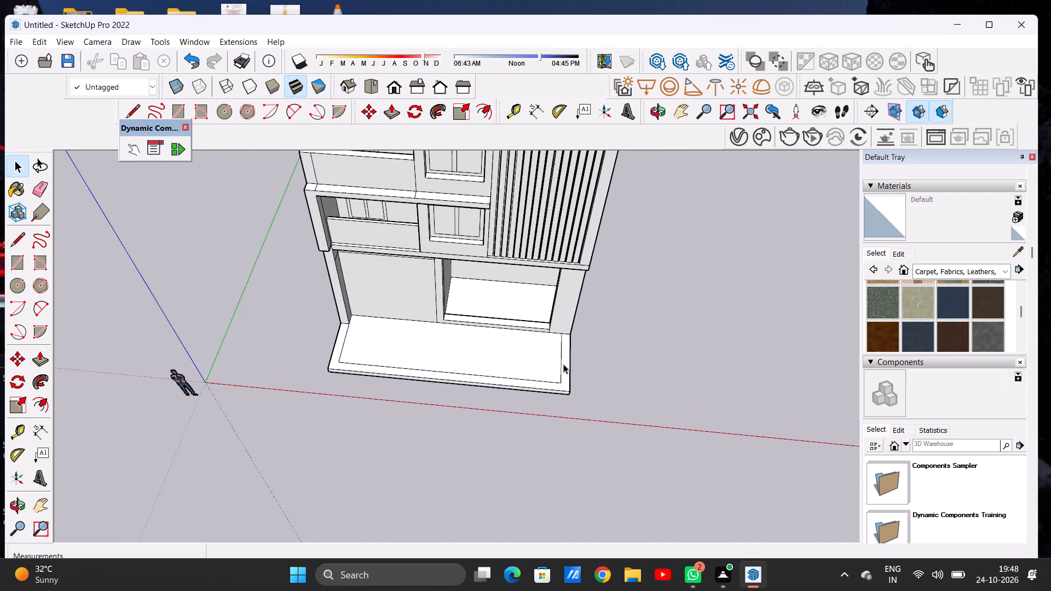
scroll(563, 364, "up", 3)
key("l")
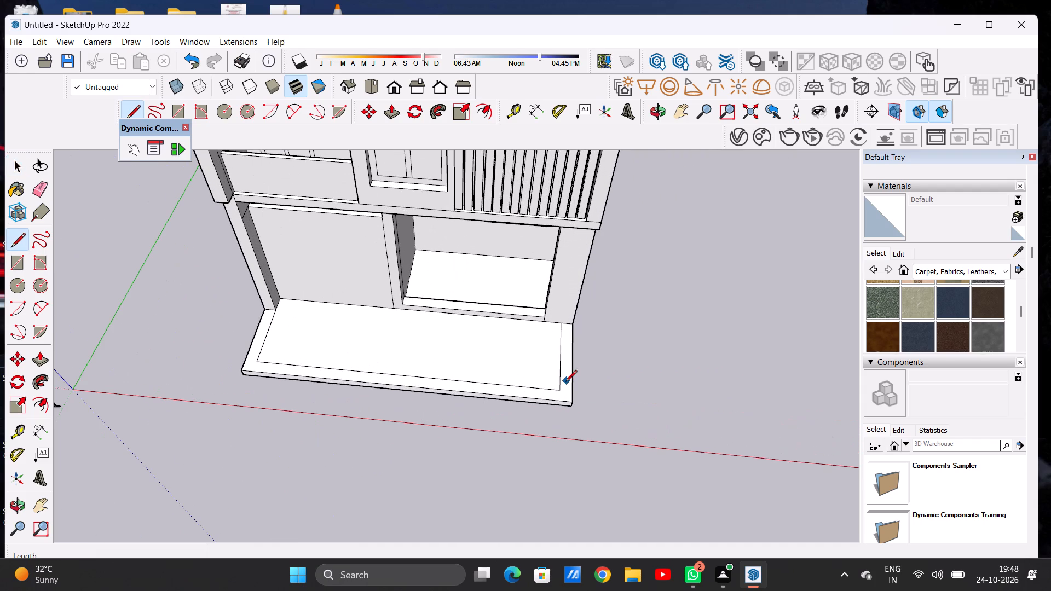
scroll(560, 383, "up", 6)
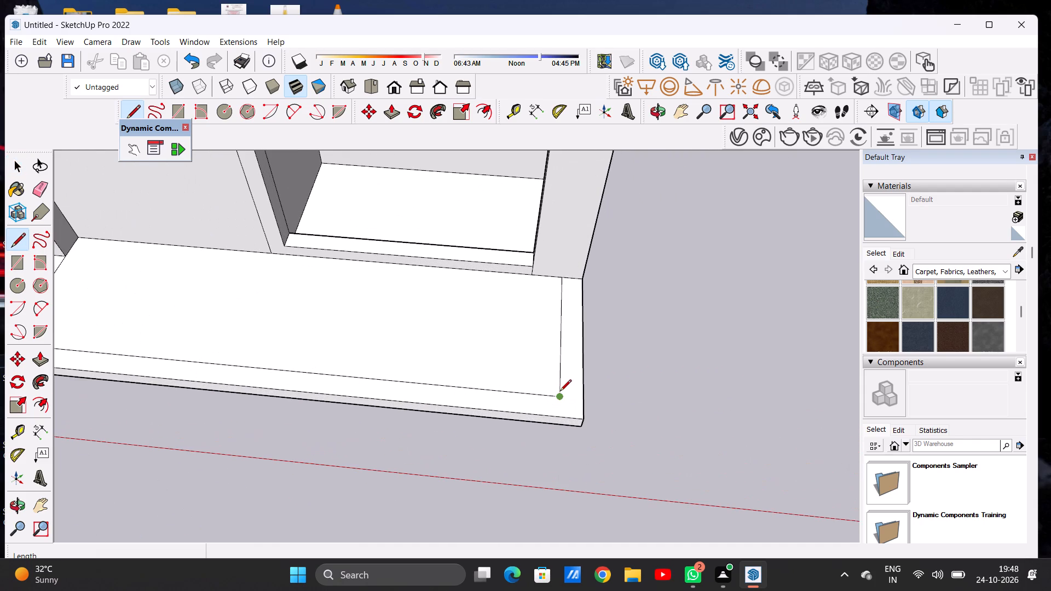
left_click(561, 392)
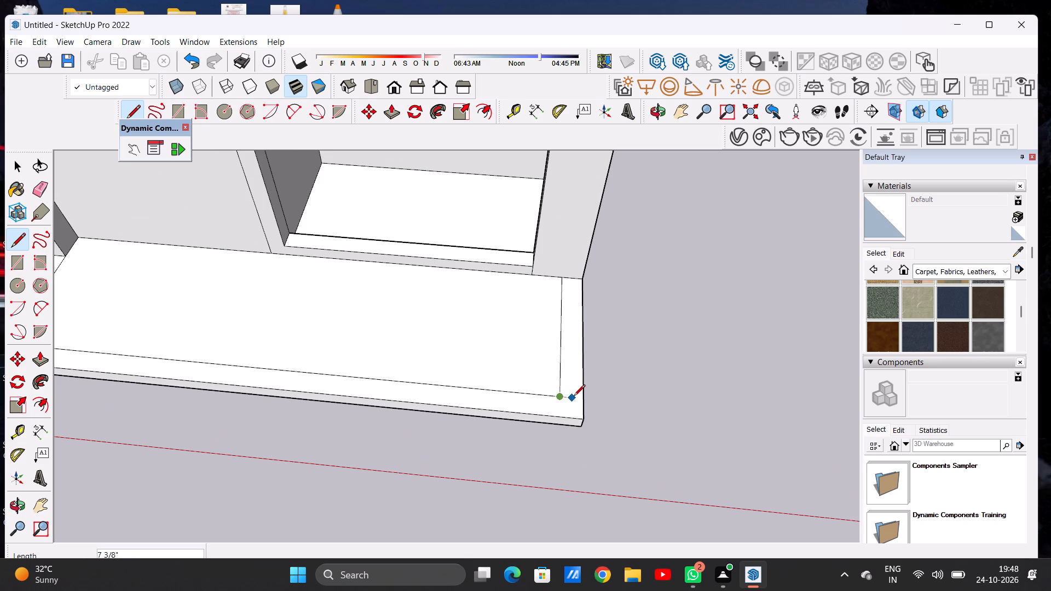
left_click(582, 398)
scroll(588, 389, "down", 10)
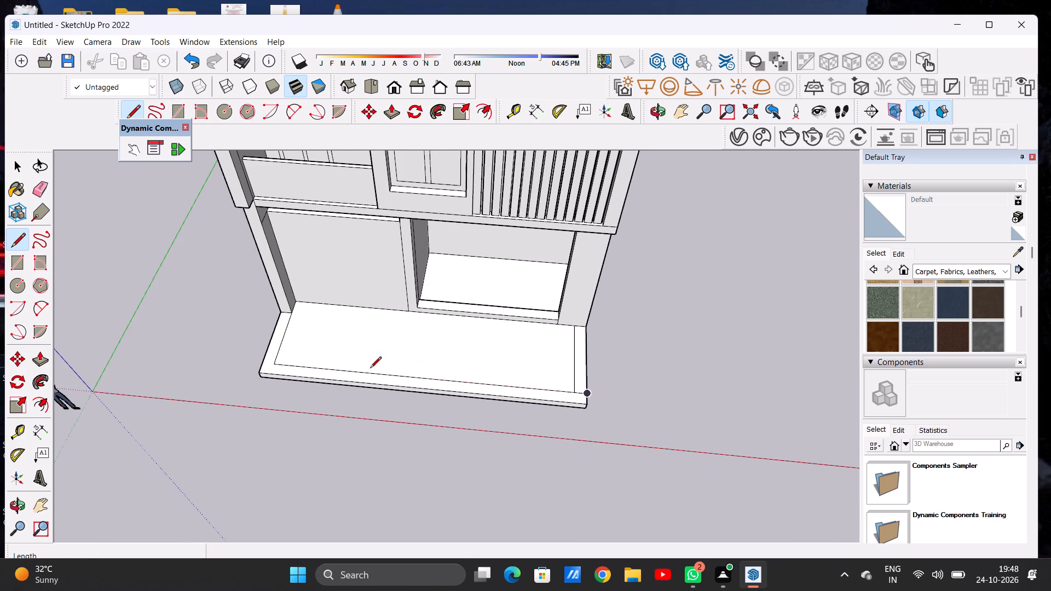
scroll(386, 375, "down", 1)
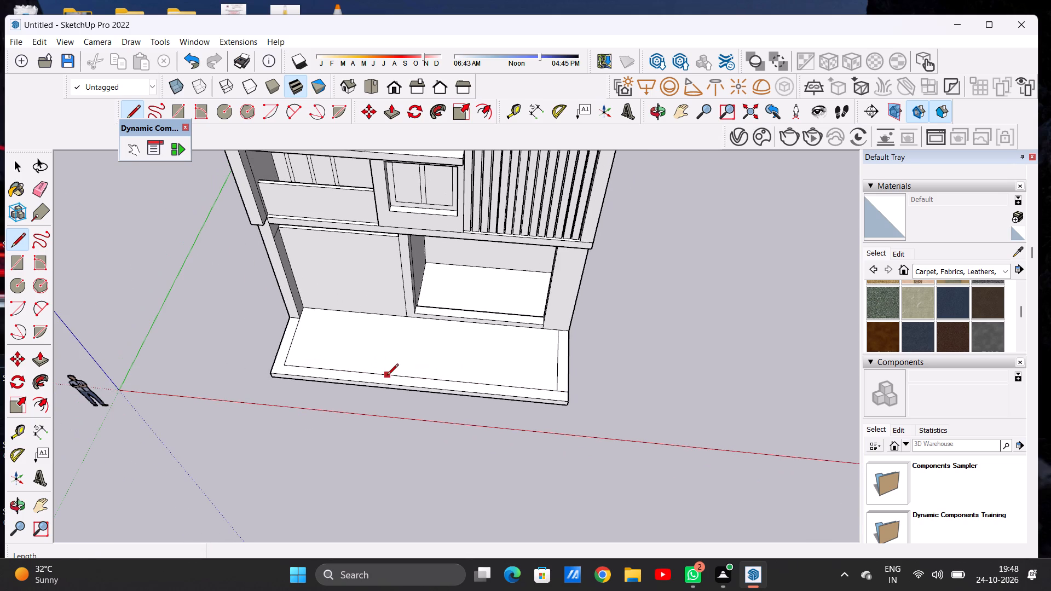
Push/Pull the platform's side border strip beside the corner pier upward about 6' 1 13/16" into a side wall.
key("space")
key("p")
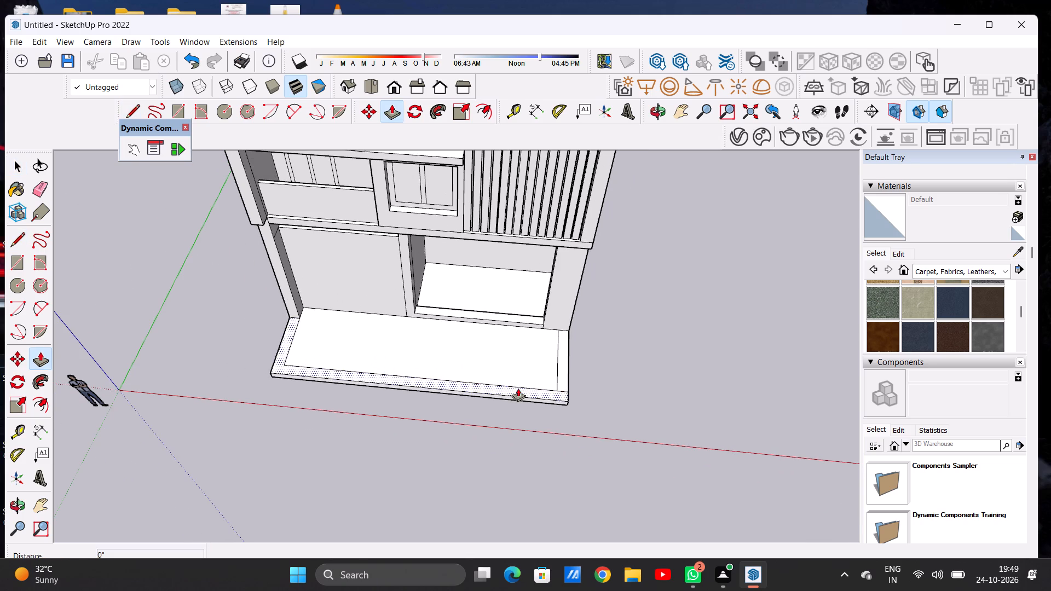
scroll(518, 388, "down", 5)
middle_click_drag(578, 391, 555, 312)
scroll(562, 401, "up", 13)
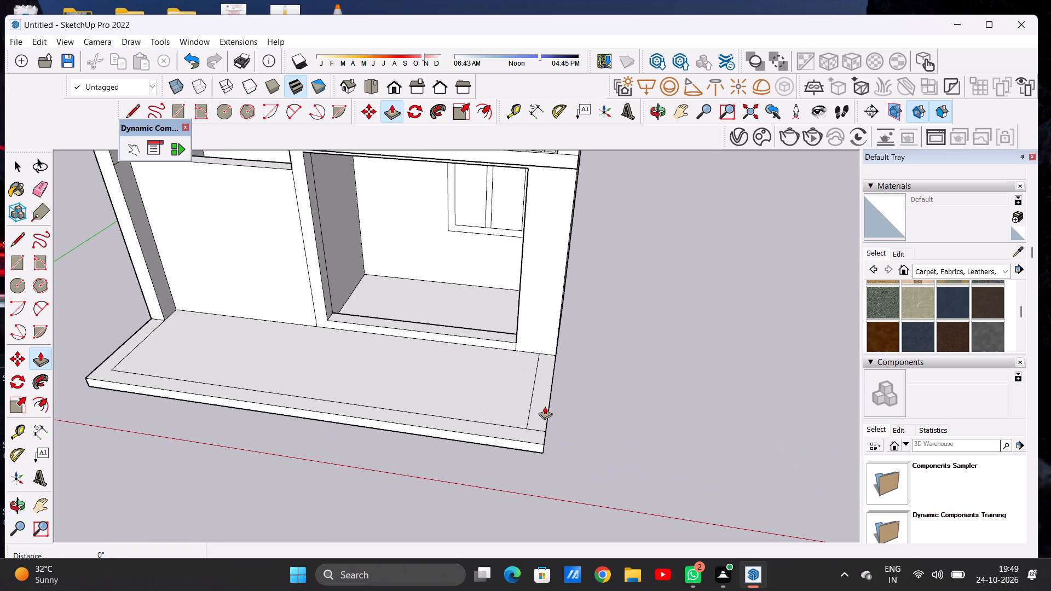
left_click(545, 406)
scroll(546, 356, "down", 6)
middle_click_drag(582, 350, 535, 317)
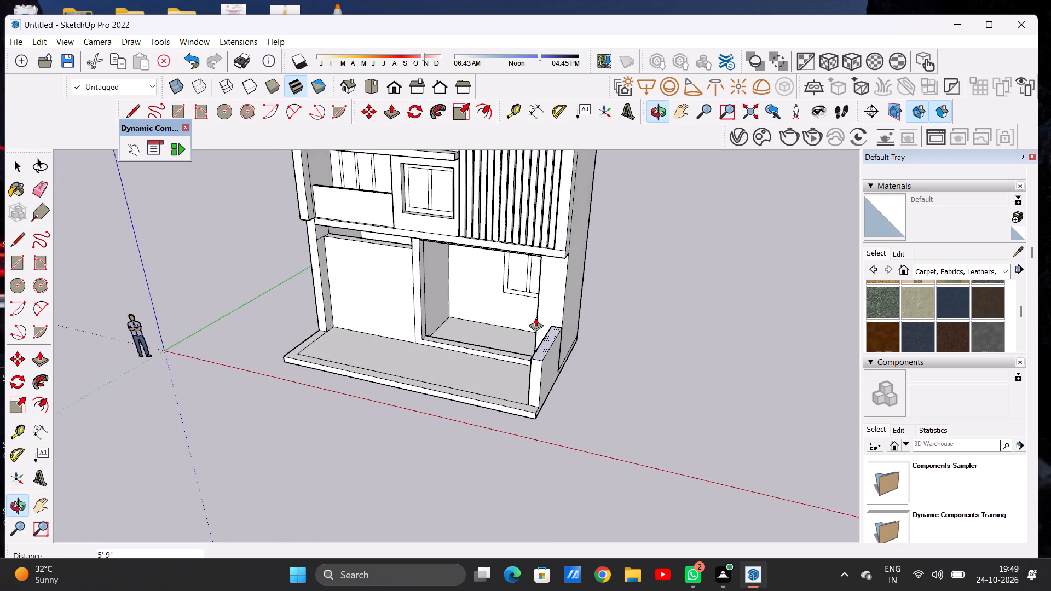
scroll(535, 317, "up", 4)
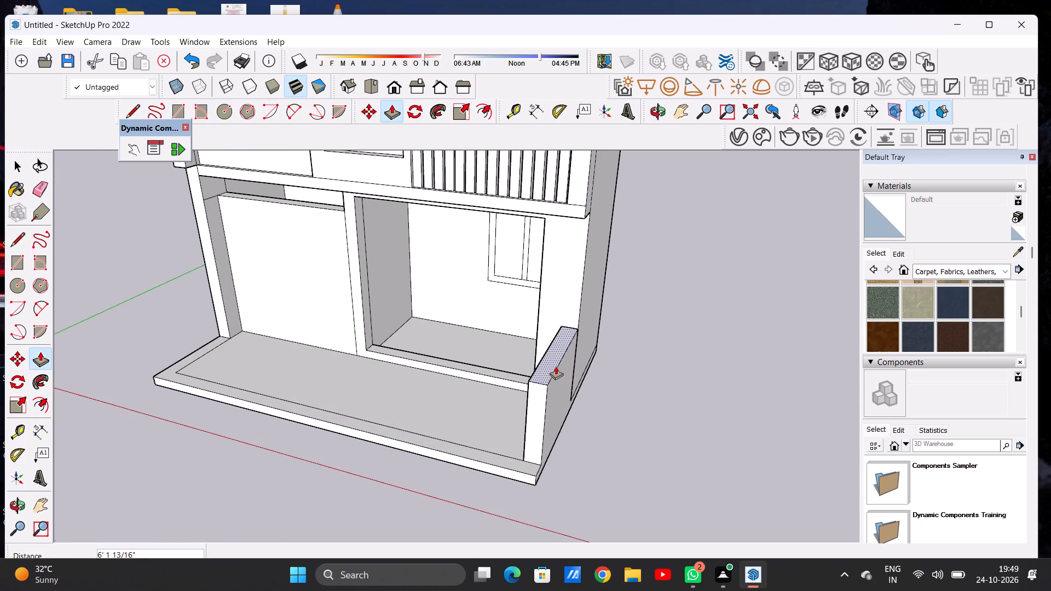
left_click(556, 366)
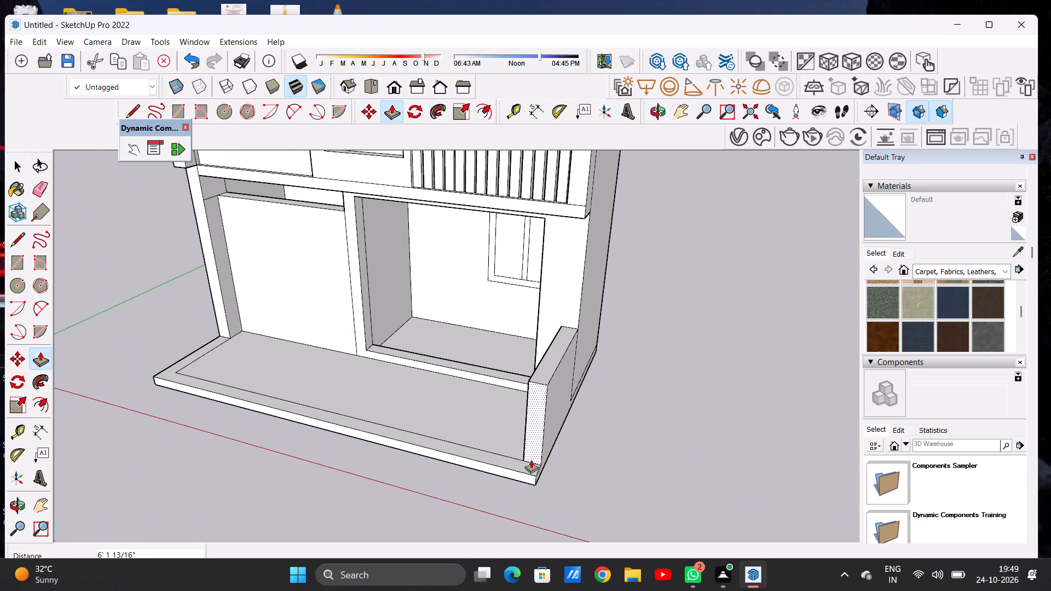
key("space")
Draw a line about 1' 2 3/16" long across the platform's front border strip, a short distance from the new side wall.
scroll(610, 381, "down", 7)
middle_click_drag(481, 390, 614, 394)
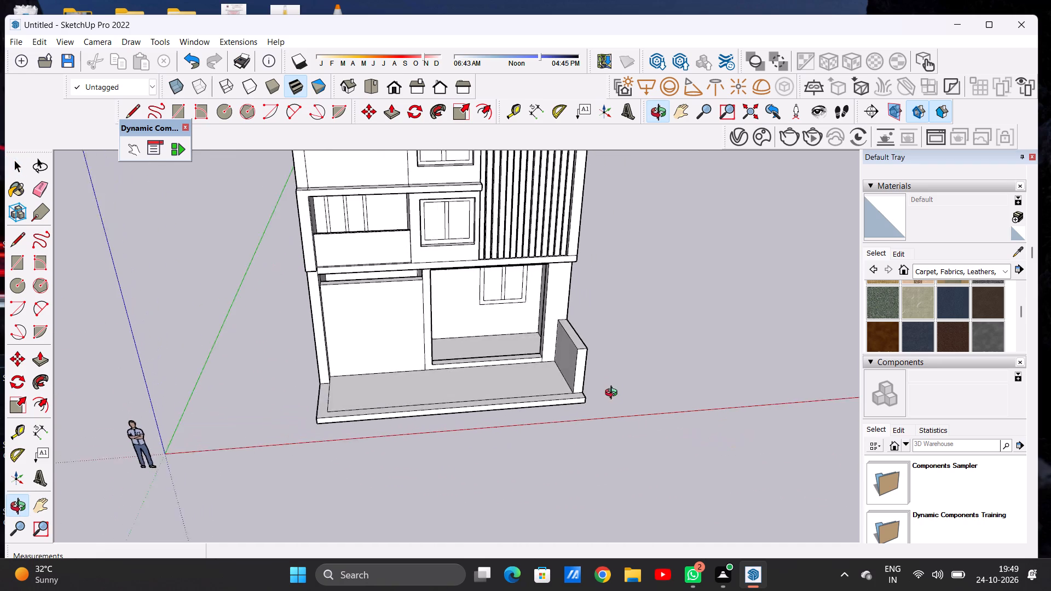
middle_click_drag(614, 394, 614, 414)
middle_click(614, 414)
scroll(455, 419, "up", 1)
scroll(492, 391, "down", 6)
middle_click_drag(470, 396, 459, 442)
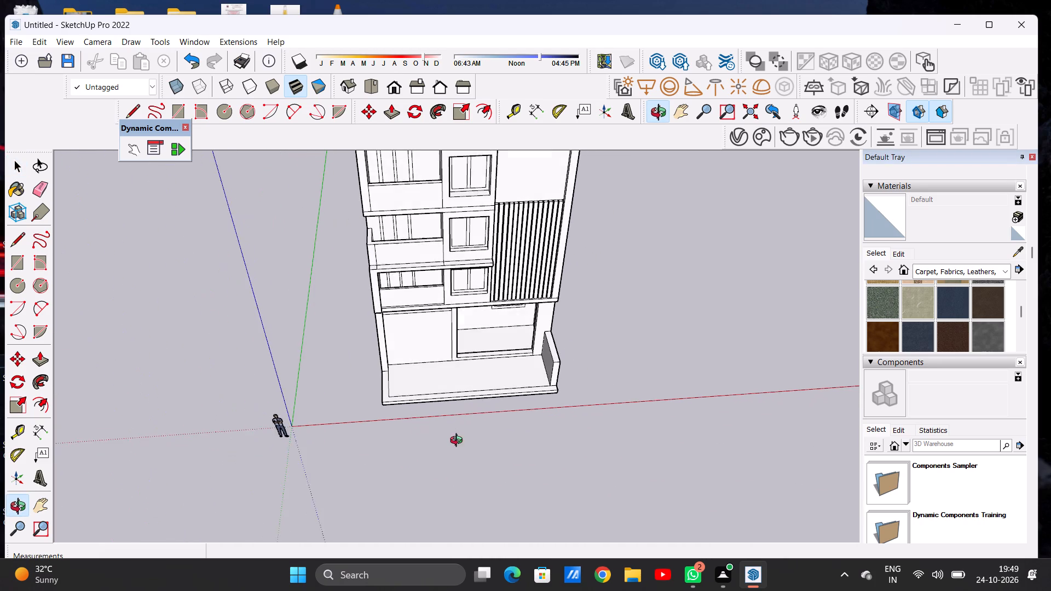
middle_click_drag(459, 442, 458, 445)
scroll(465, 410, "up", 2)
scroll(465, 410, "down", 1)
scroll(465, 410, "up", 3)
key("l")
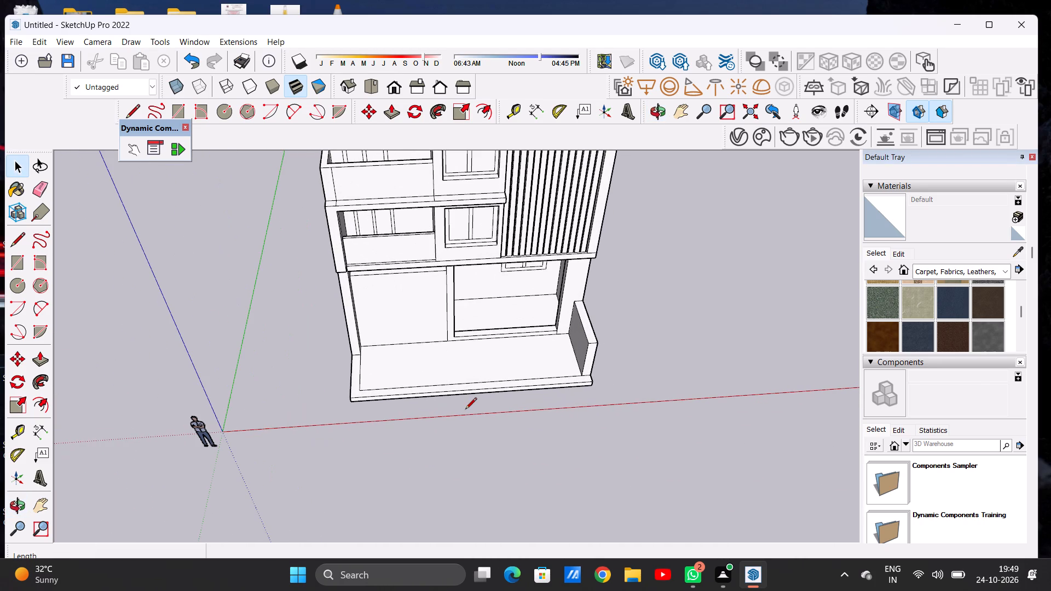
scroll(562, 375, "up", 2)
scroll(563, 375, "down", 1)
scroll(563, 375, "up", 2)
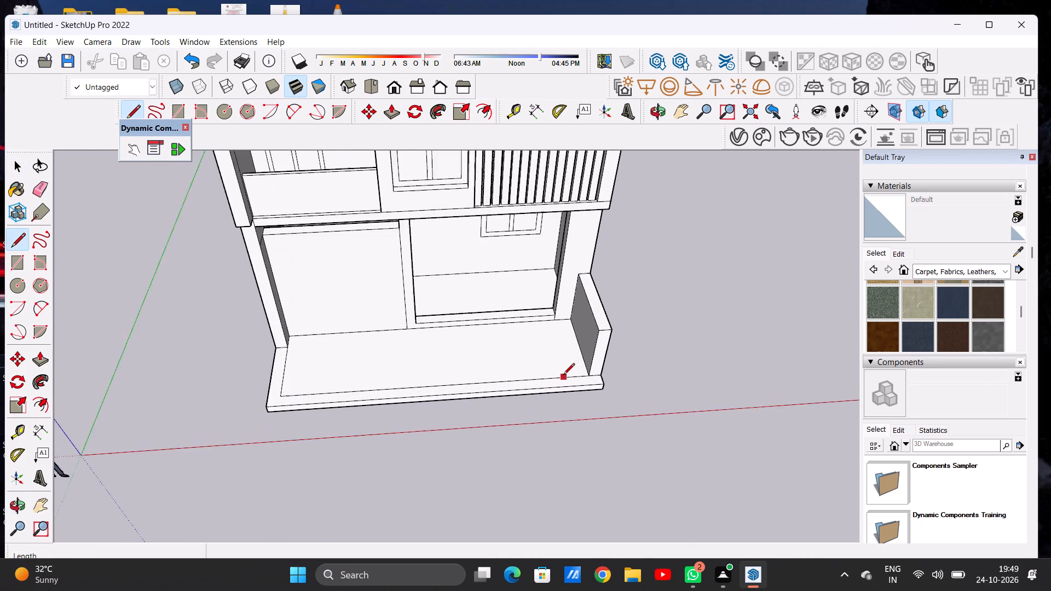
scroll(563, 375, "up", 2)
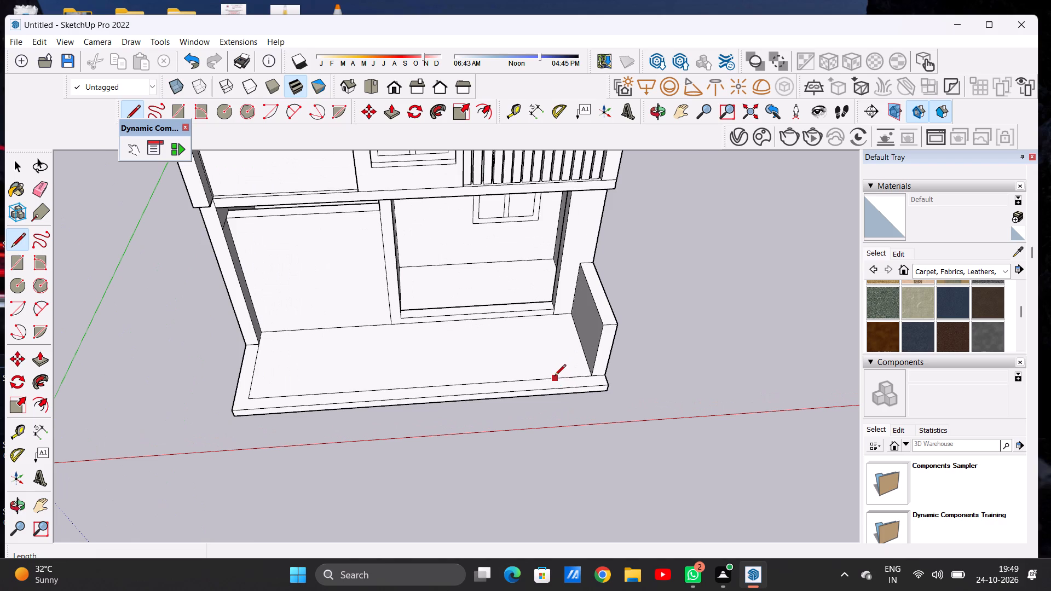
scroll(555, 376, "up", 4)
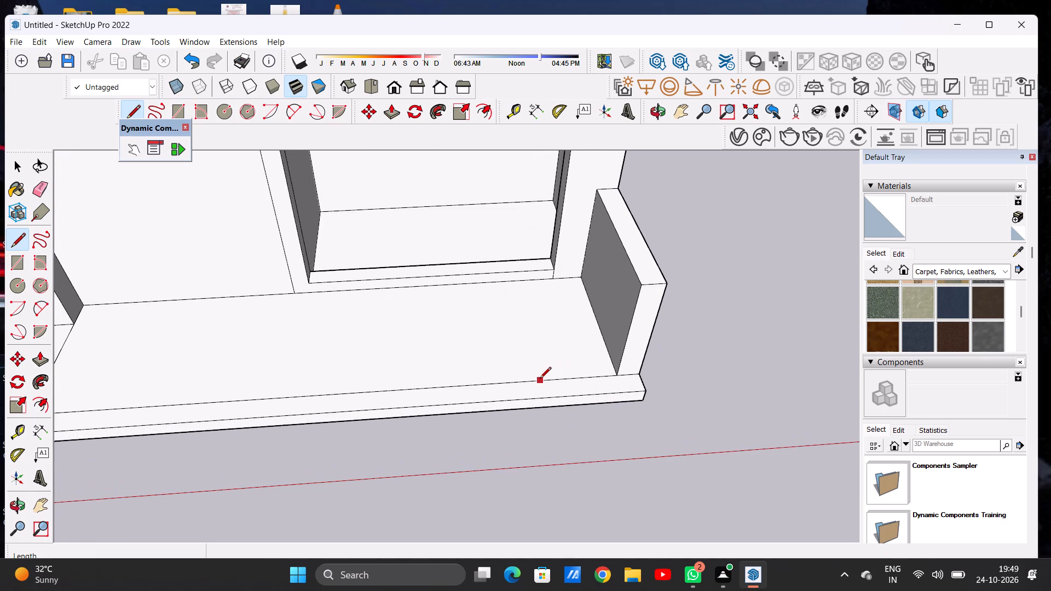
left_click(540, 379)
left_click(544, 401)
Push/Pull the short front border section at the corner upward, level with the top of the side wall.
key("p")
left_click(568, 384)
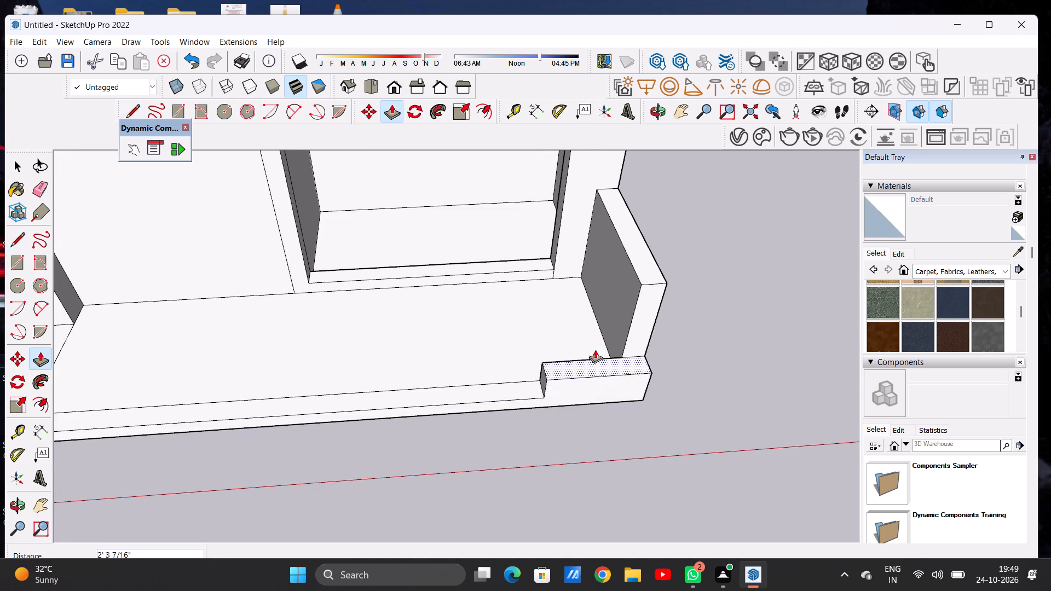
left_click(666, 279)
key("space")
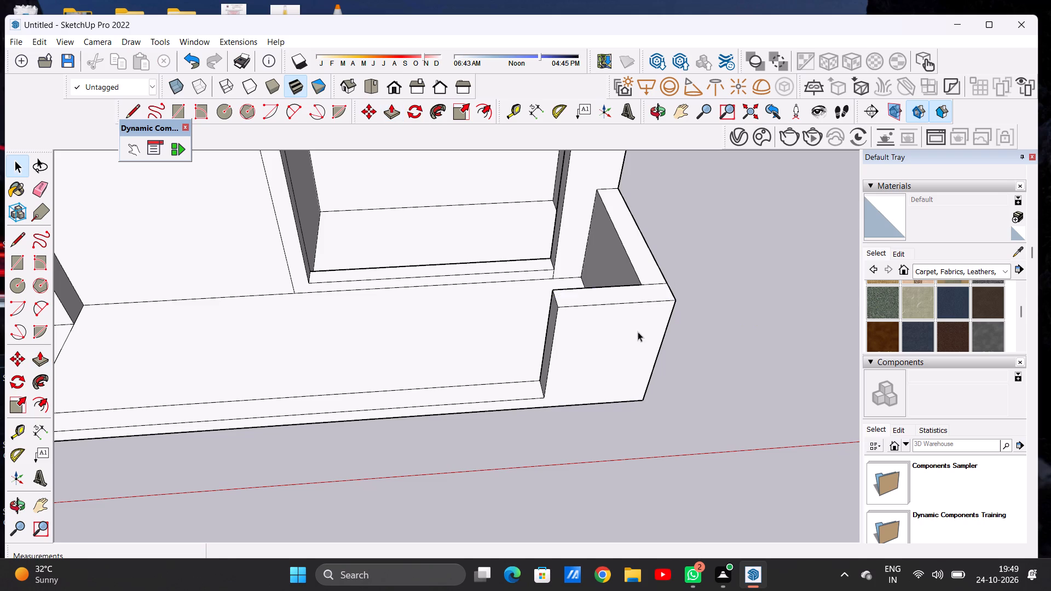
Examine the ground-floor openings and the platform's corner walls from near eye level and from the front.
scroll(586, 343, "down", 1)
scroll(585, 345, "up", 1)
scroll(585, 345, "down", 7)
middle_click_drag(579, 363, 579, 253)
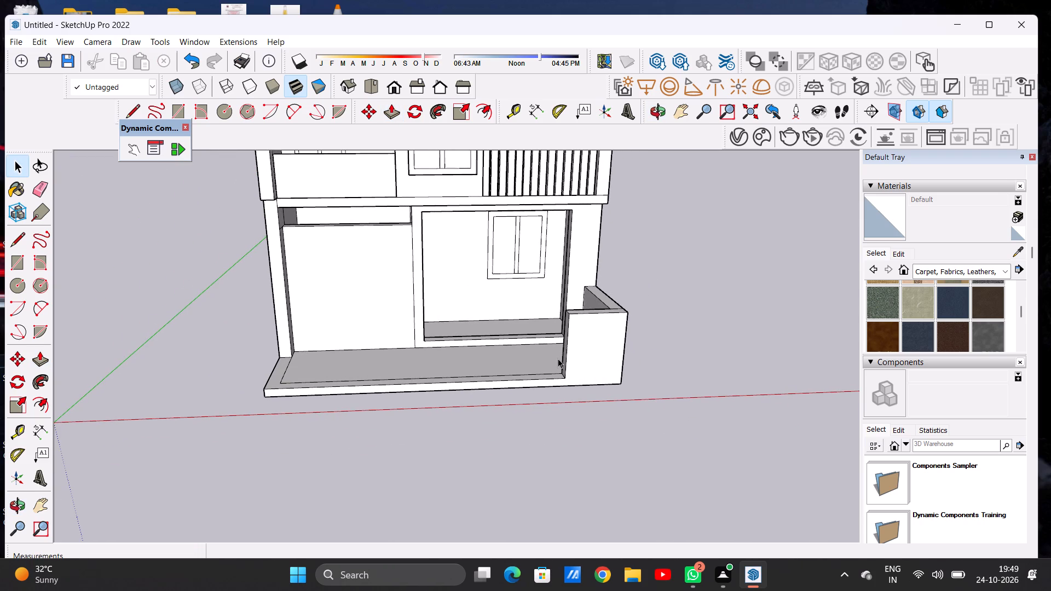
middle_click_drag(545, 356, 552, 297)
scroll(558, 349, "down", 4)
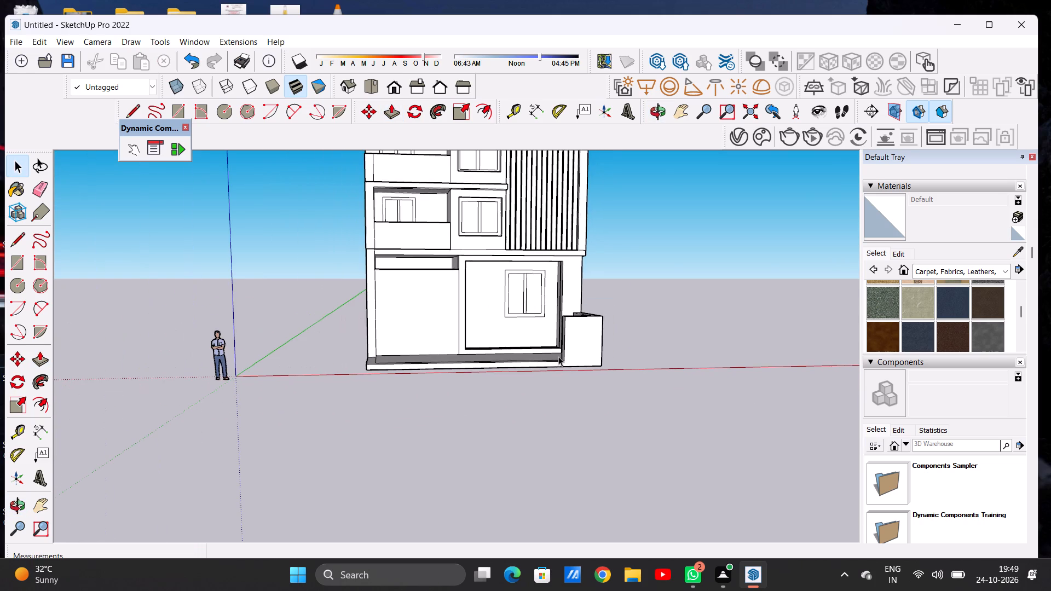
scroll(558, 356, "down", 1)
middle_click_drag(600, 347, 569, 407)
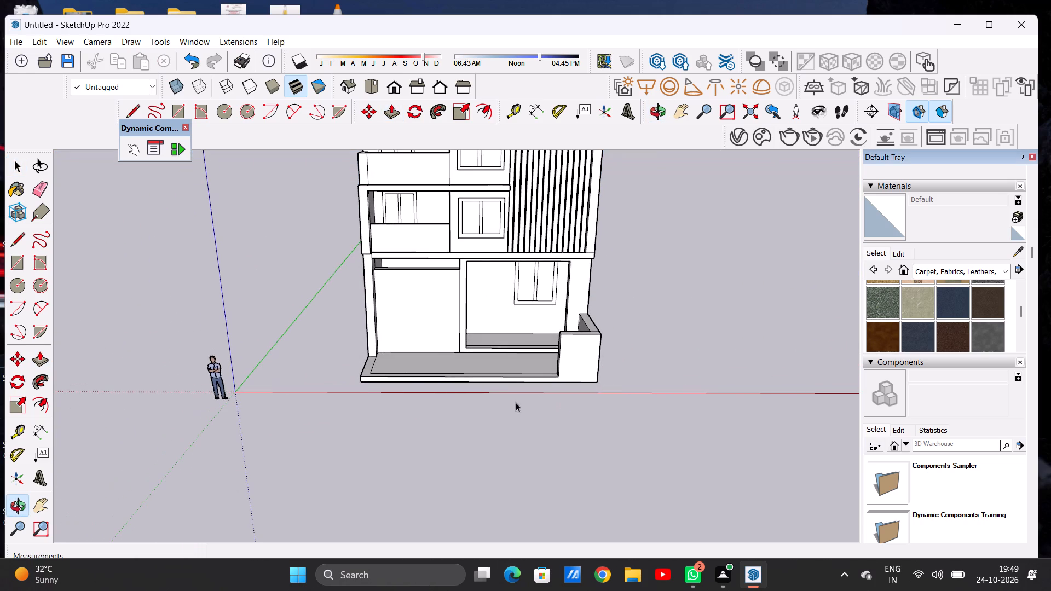
Draw a line about 1' 2 3/16" long across the front border strip, in line with the post between the two ground-floor openings.
scroll(469, 373, "up", 3)
middle_click_drag(472, 378, 492, 476)
scroll(486, 395, "up", 1)
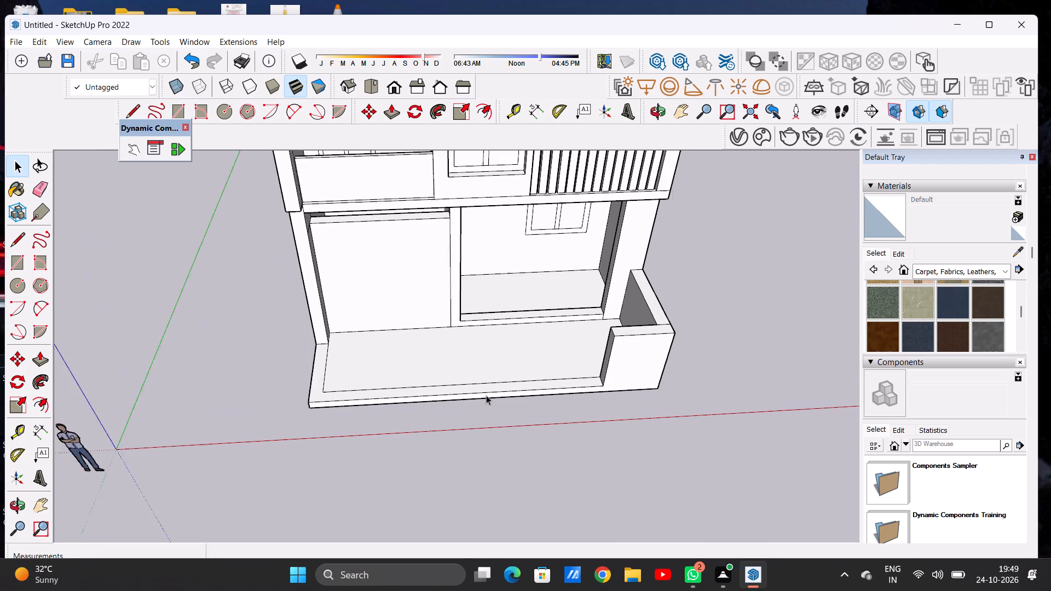
scroll(486, 395, "up", 1)
middle_click_drag(476, 395, 460, 434)
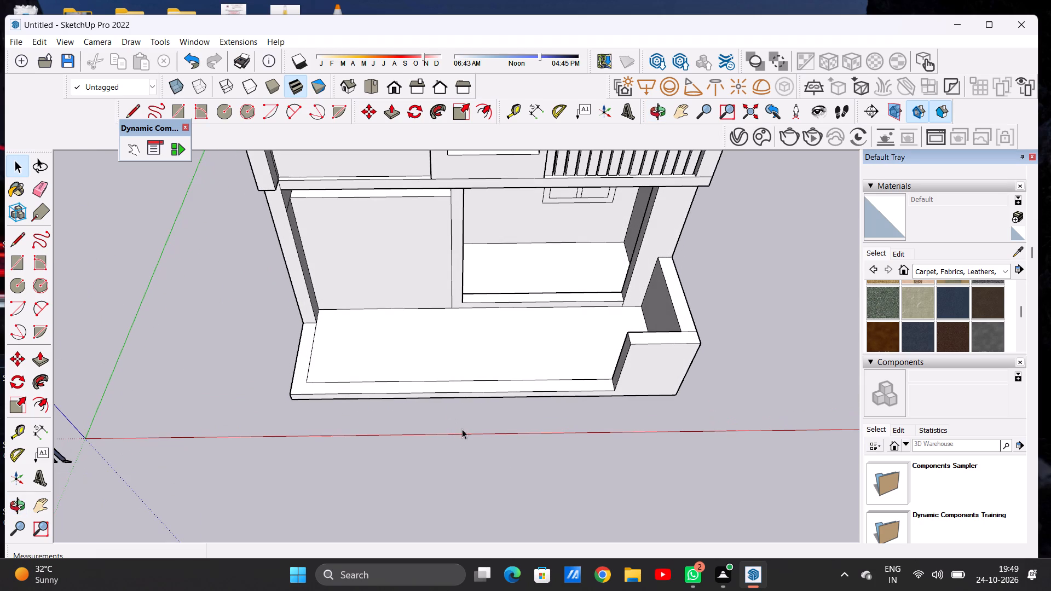
key("l")
left_click(462, 383)
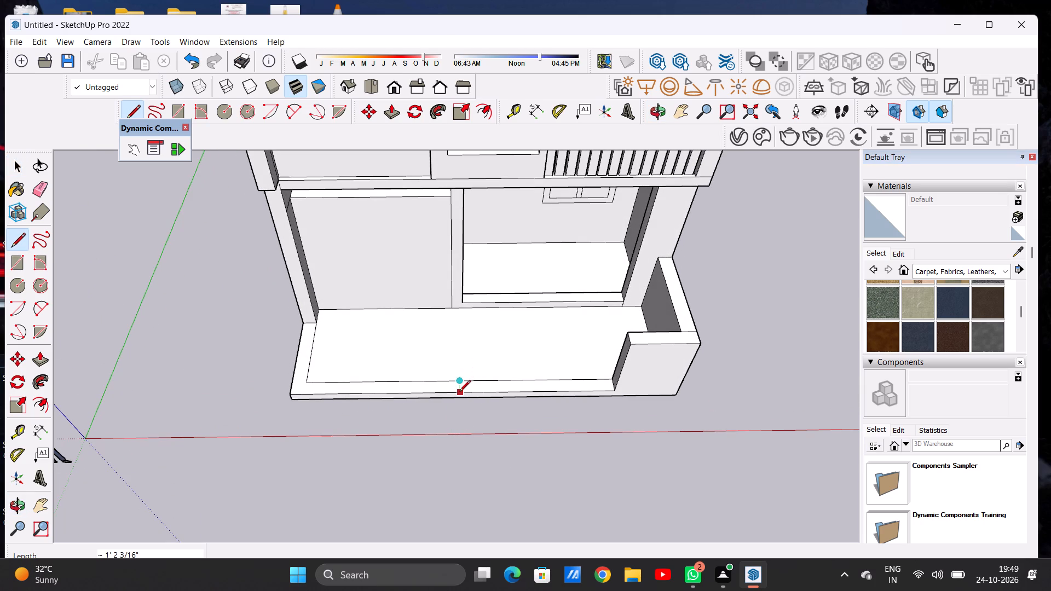
left_click(459, 392)
key("space")
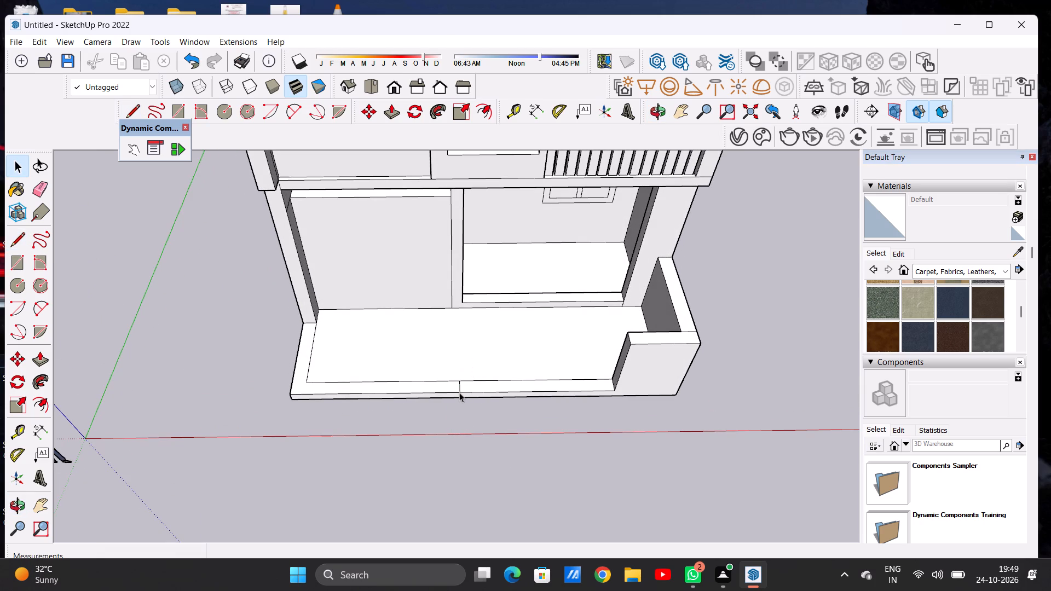
Draw a line from the border's inner corner to the platform's front edge, at the end below the balconies.
scroll(434, 351, "down", 5)
scroll(650, 385, "down", 1)
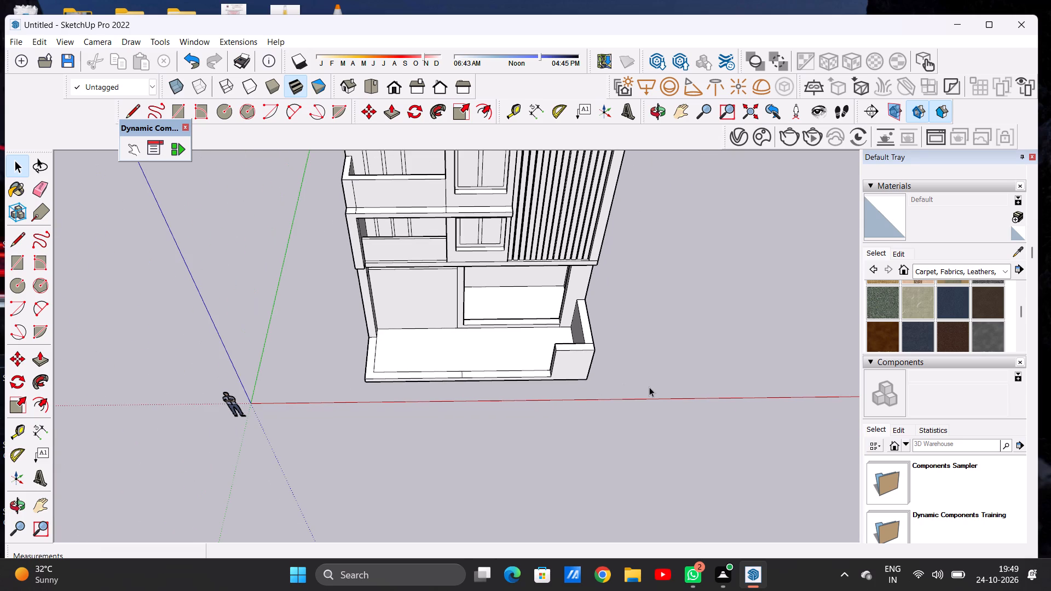
scroll(333, 361, "up", 6)
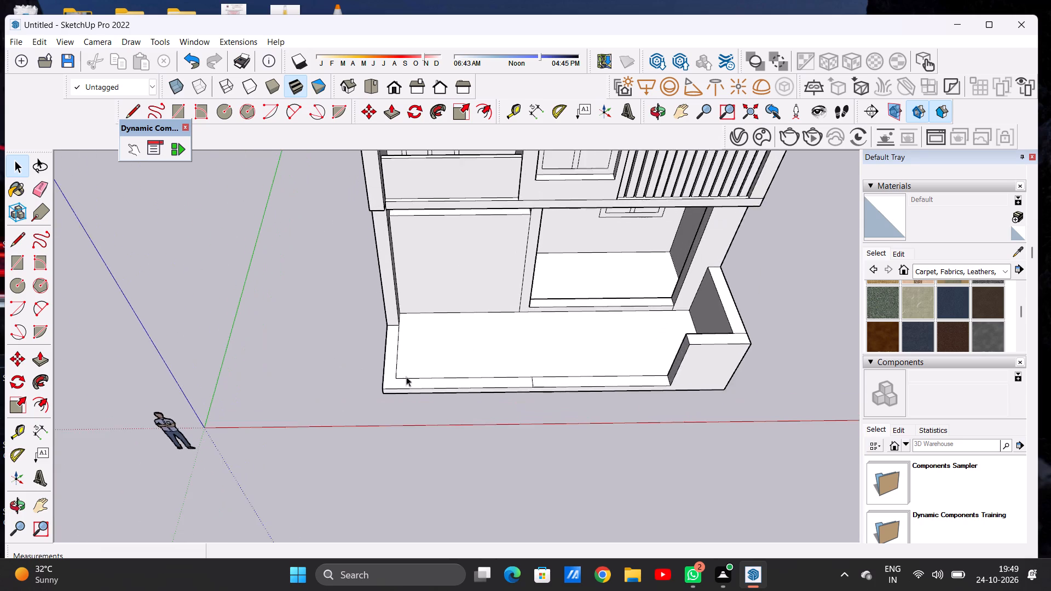
scroll(406, 376, "up", 3)
key("l")
scroll(399, 386, "up", 4)
scroll(399, 386, "down", 1)
scroll(399, 386, "up", 1)
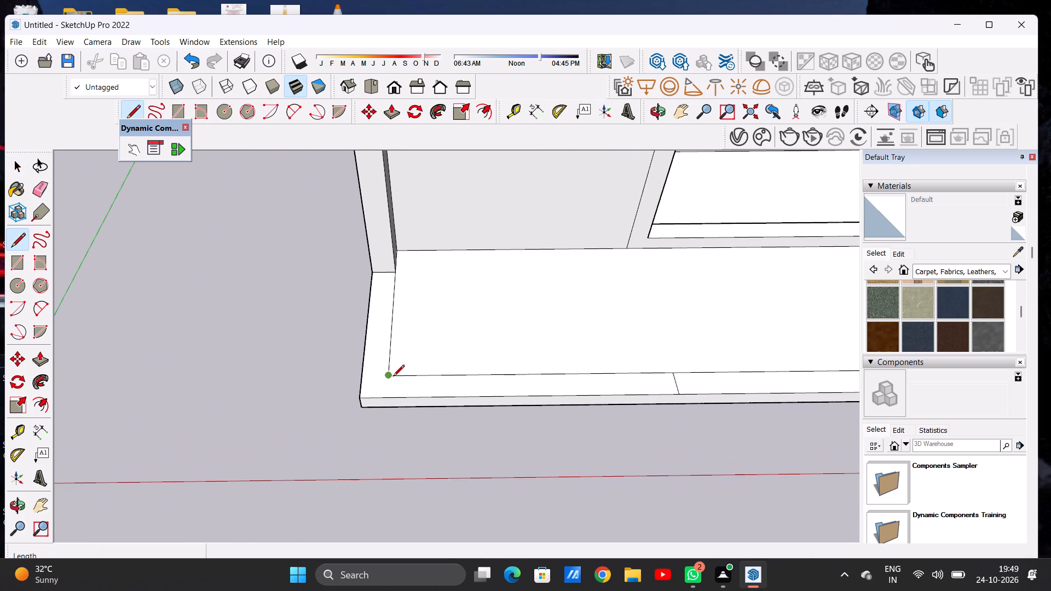
left_click(393, 377)
left_click(389, 399)
key("space")
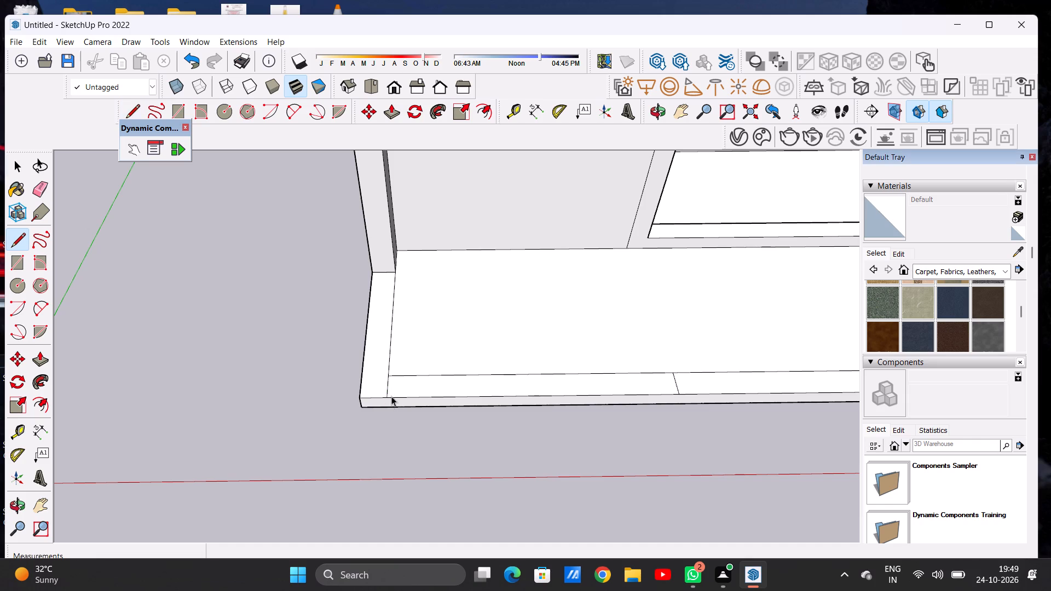
Push/Pull the side border strip below the balconies upward, level with the top of the opposite corner wall.
key("p")
left_click(384, 376)
scroll(389, 331, "down", 9)
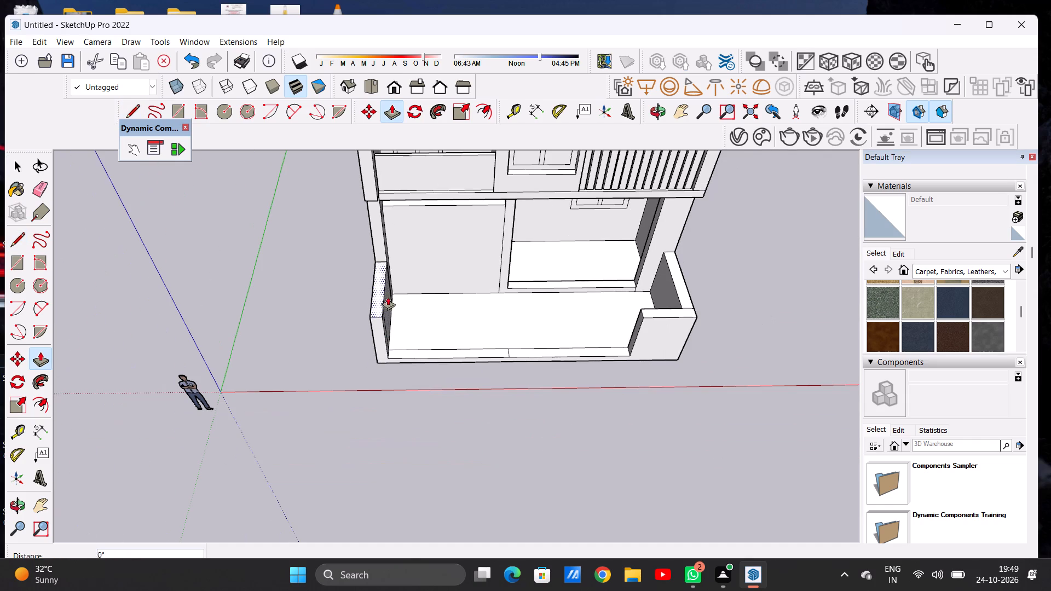
left_click(644, 320)
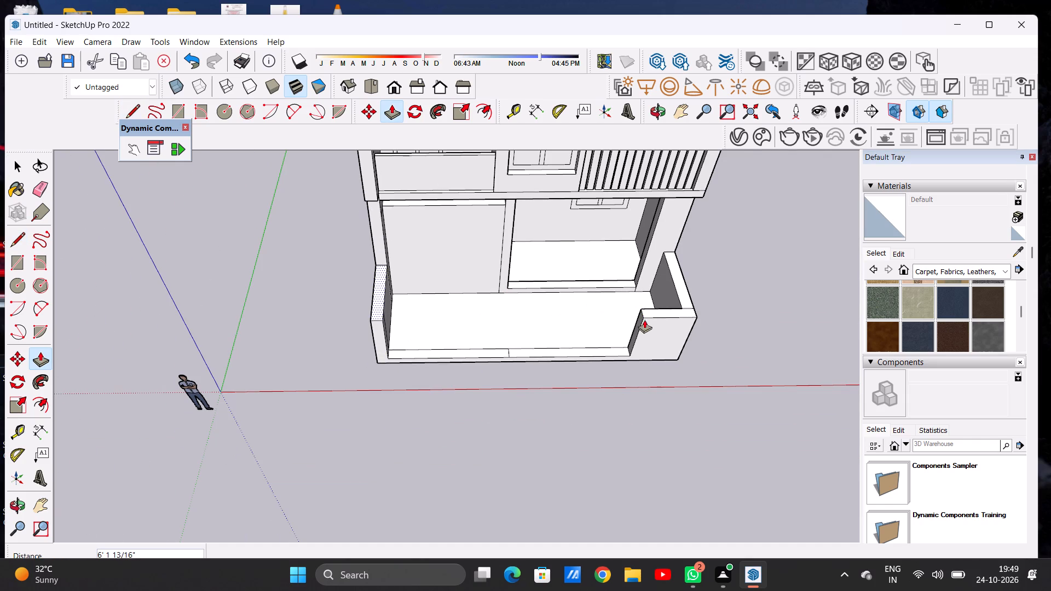
key("space")
Push/Pull the front border section between the new side wall and the dividing line upward about 5' 4 1/16".
scroll(499, 346, "down", 5)
scroll(499, 351, "up", 5)
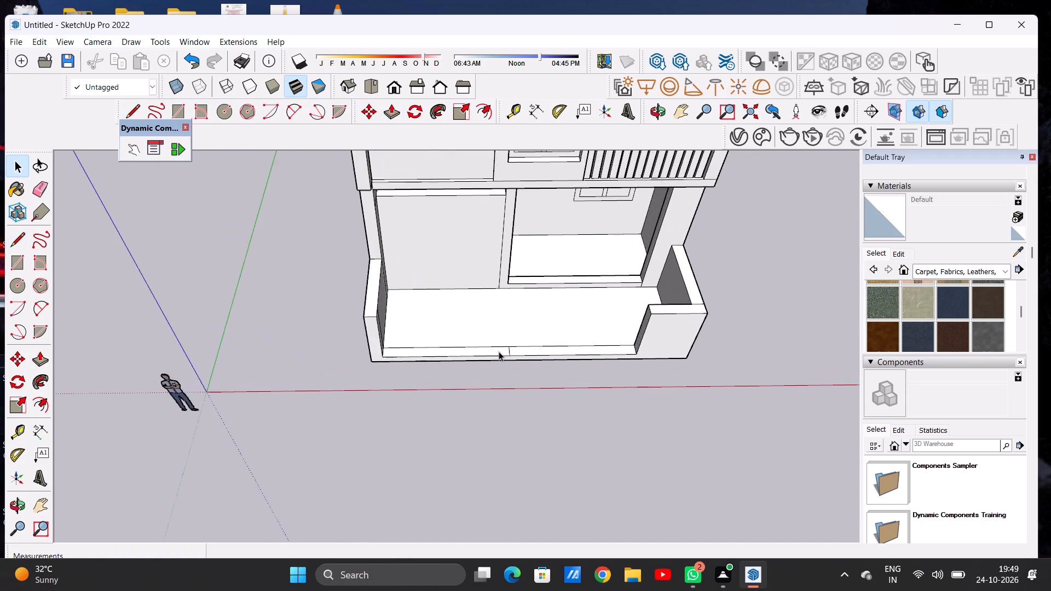
scroll(499, 351, "up", 2)
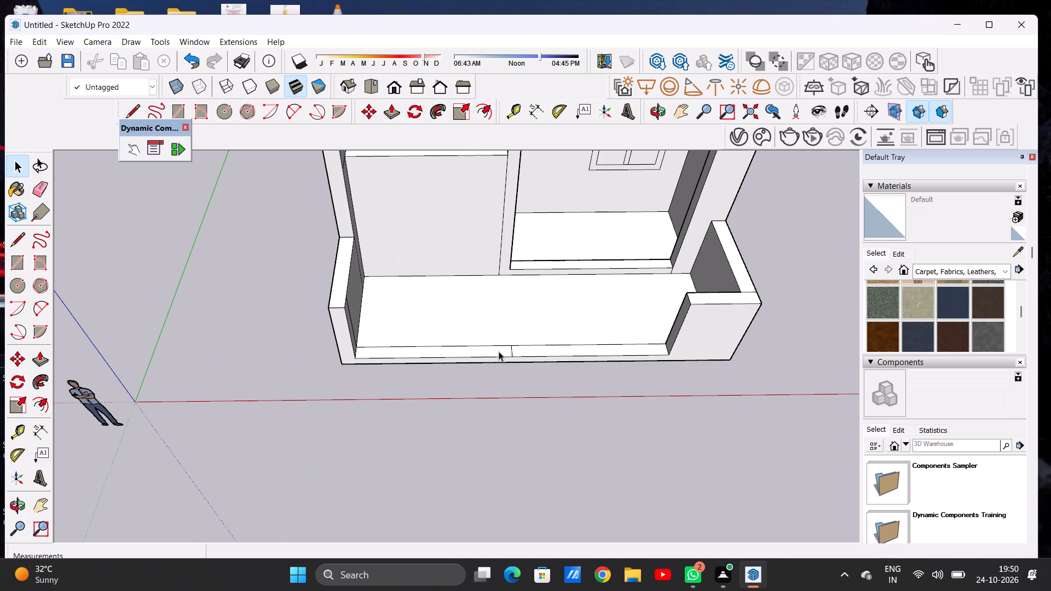
key("p")
scroll(499, 351, "up", 6)
left_click(499, 351)
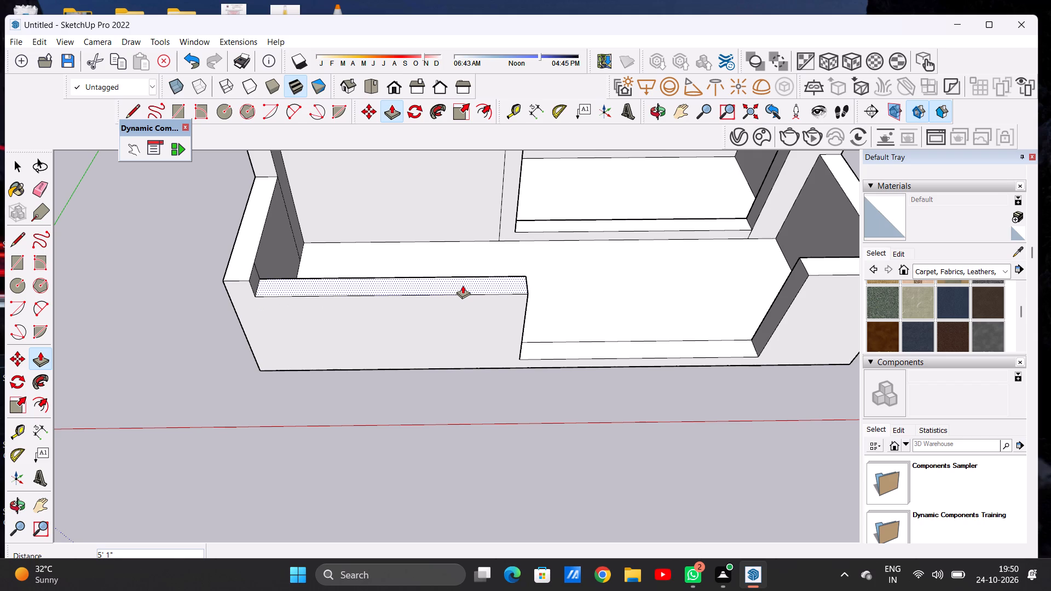
left_click(444, 283)
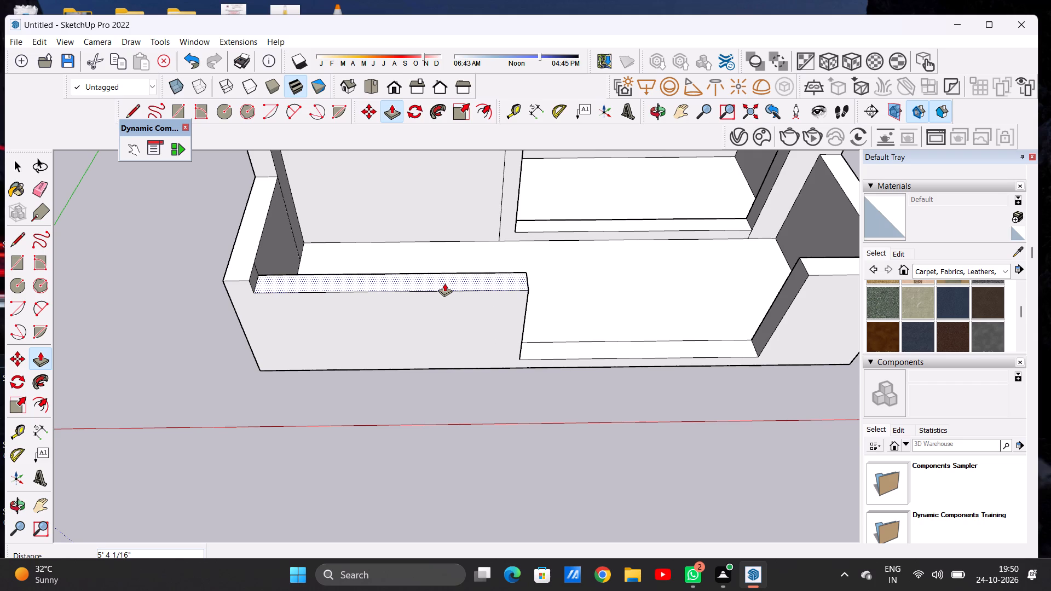
key("space")
Extend the front wall's end face toward the entrance gap by about 1' 3 13/16" with Push/Pull.
scroll(475, 370, "down", 7)
middle_click_drag(466, 378, 471, 301)
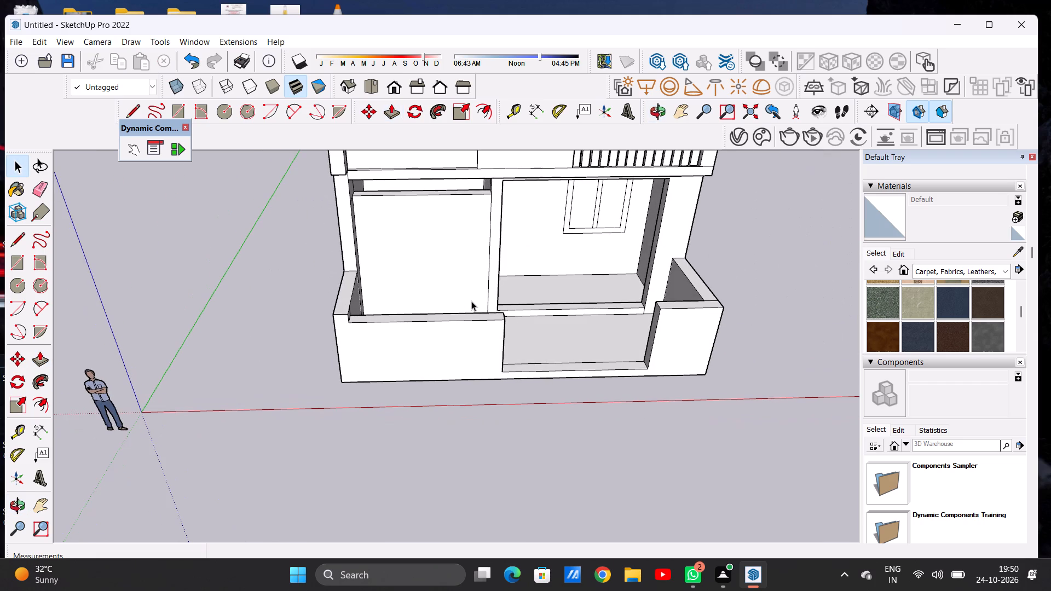
scroll(451, 325, "down", 3)
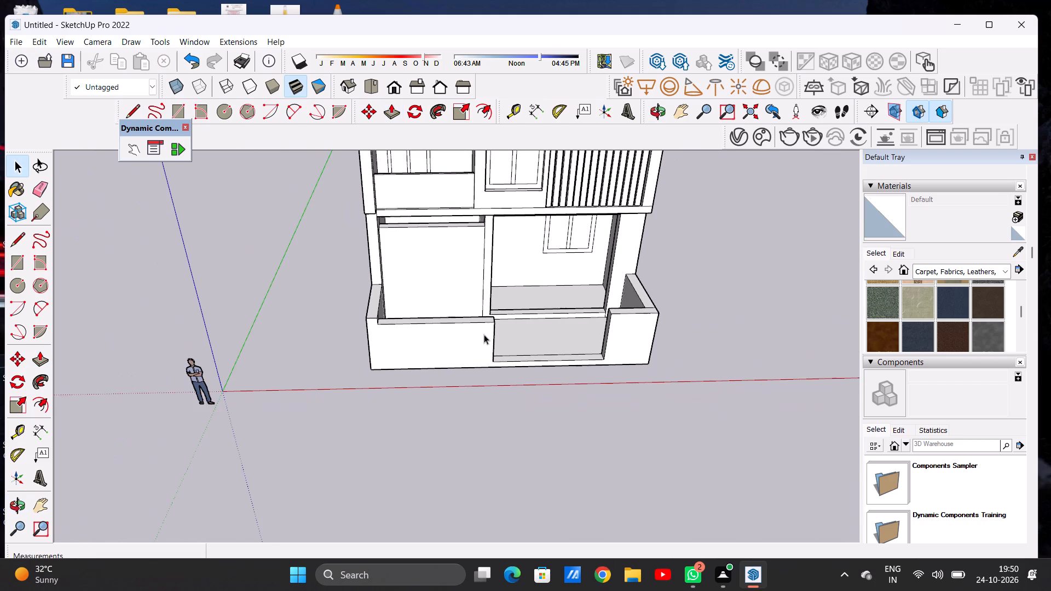
middle_click_drag(482, 360, 460, 301)
scroll(533, 314, "up", 5)
middle_click_drag(508, 362, 494, 362)
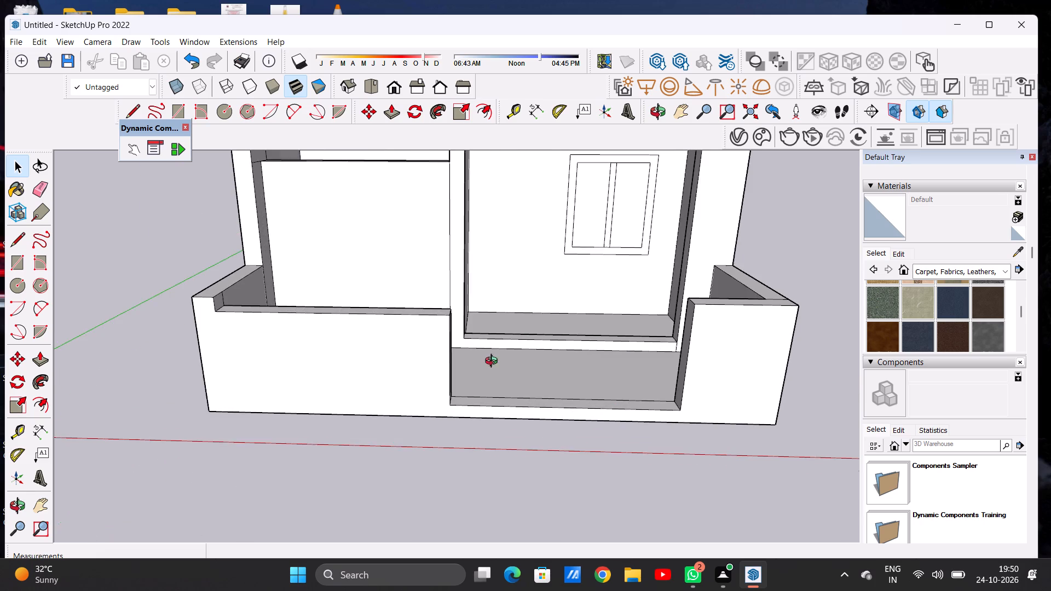
middle_click_drag(494, 362, 451, 412)
key("p")
scroll(419, 396, "up", 5)
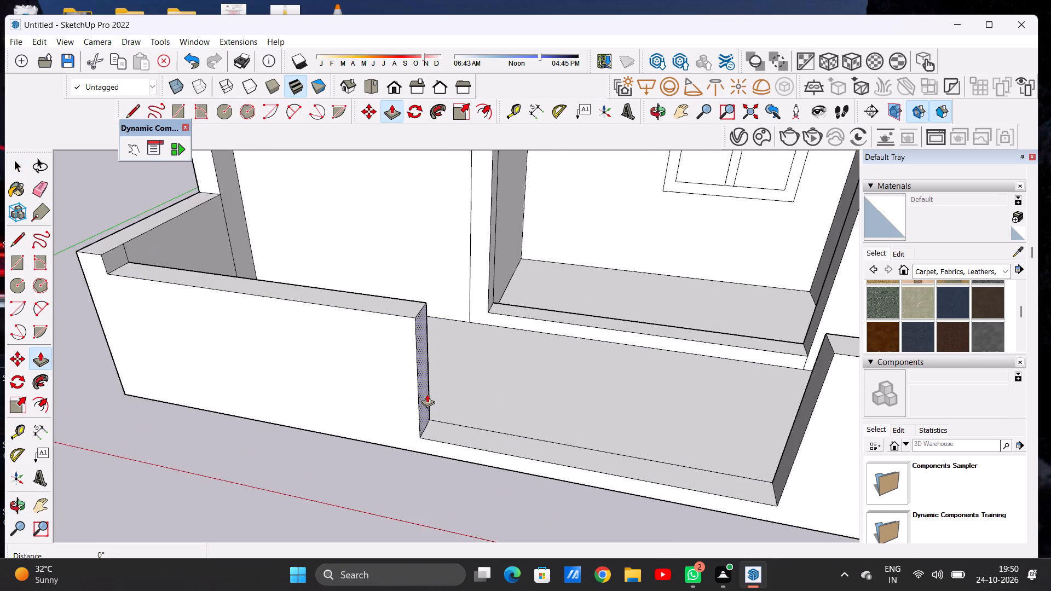
left_click(424, 399)
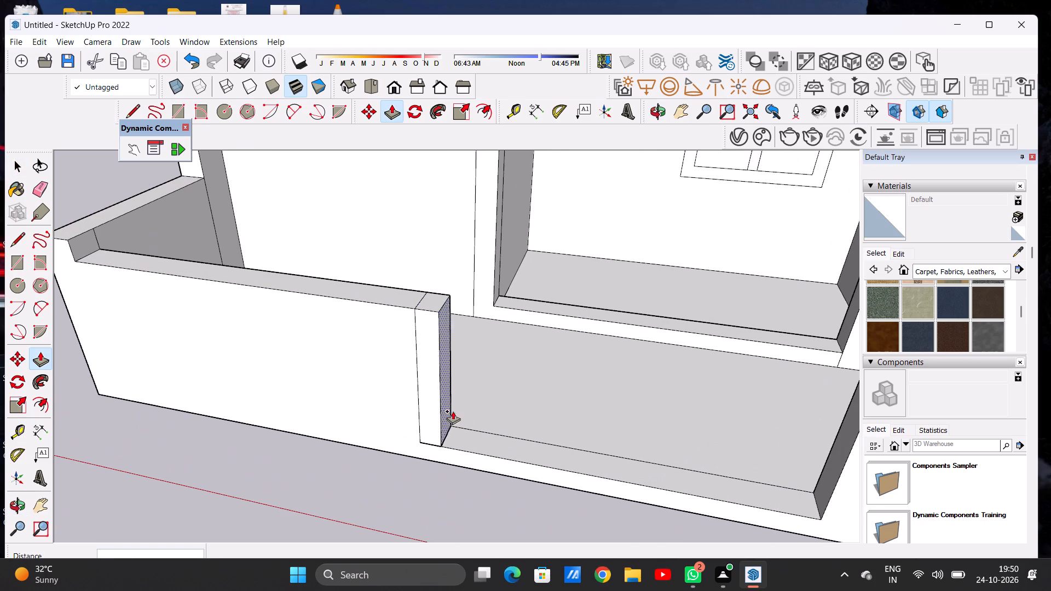
left_click(459, 416)
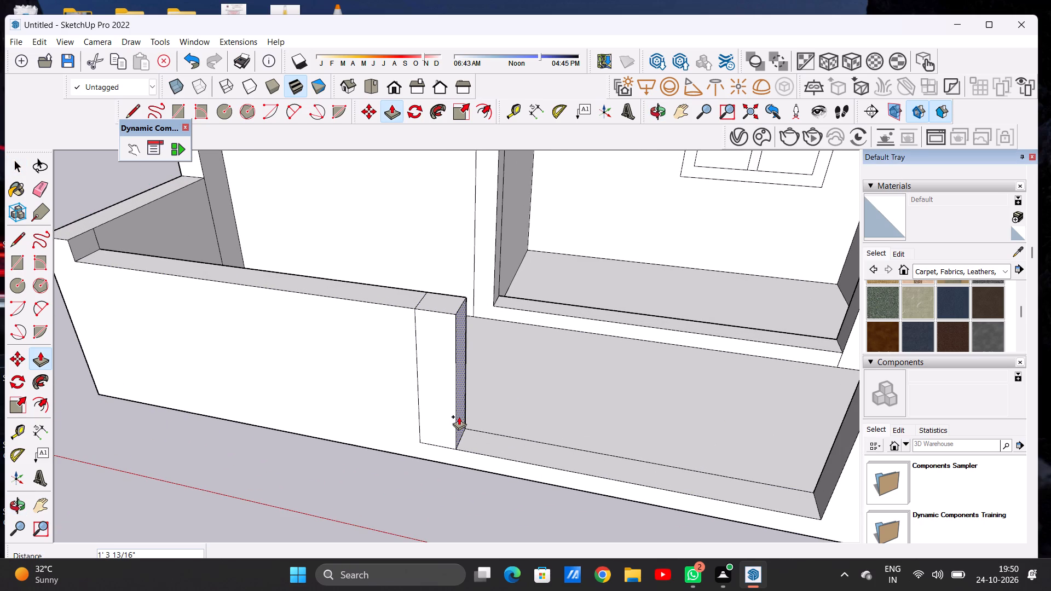
key("space")
Draw two 9" vertical lines from the extended wall end's lower corners down to the platform's bottom edge.
scroll(456, 418, "down", 6)
scroll(456, 416, "up", 1)
scroll(457, 413, "down", 7)
middle_click_drag(555, 381, 571, 357)
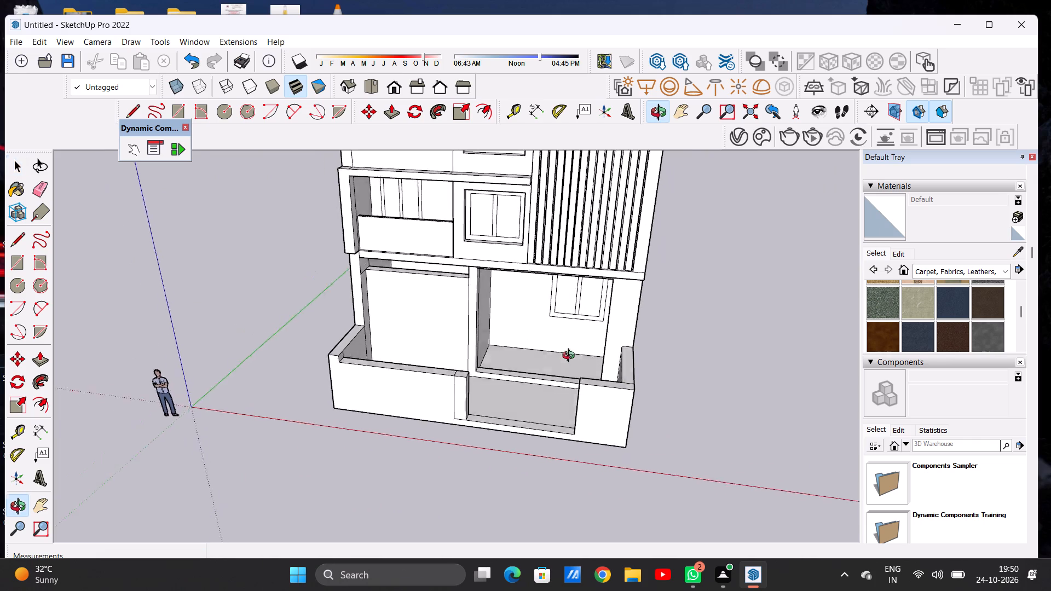
middle_click_drag(571, 357, 616, 289)
scroll(478, 439, "up", 11)
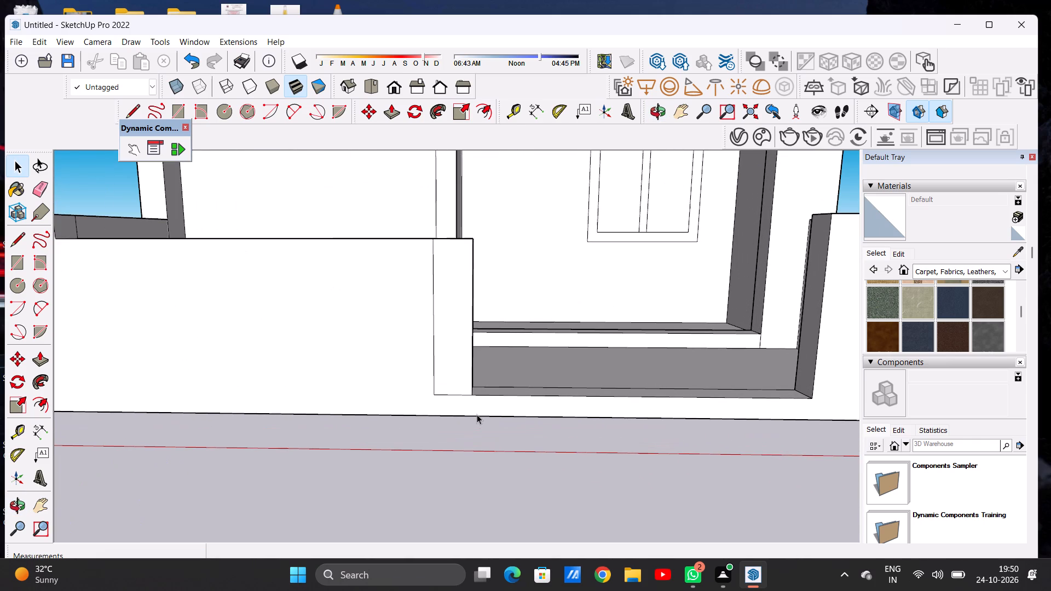
key("l")
scroll(391, 403, "up", 4)
scroll(392, 402, "down", 1)
scroll(392, 402, "up", 2)
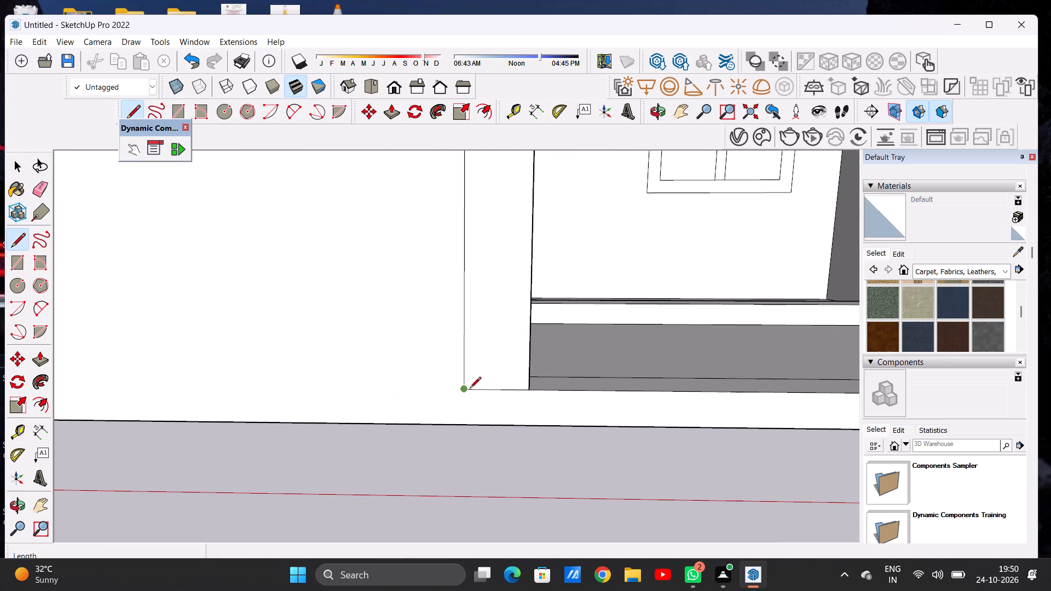
left_click(470, 389)
left_click(465, 424)
left_click(528, 393)
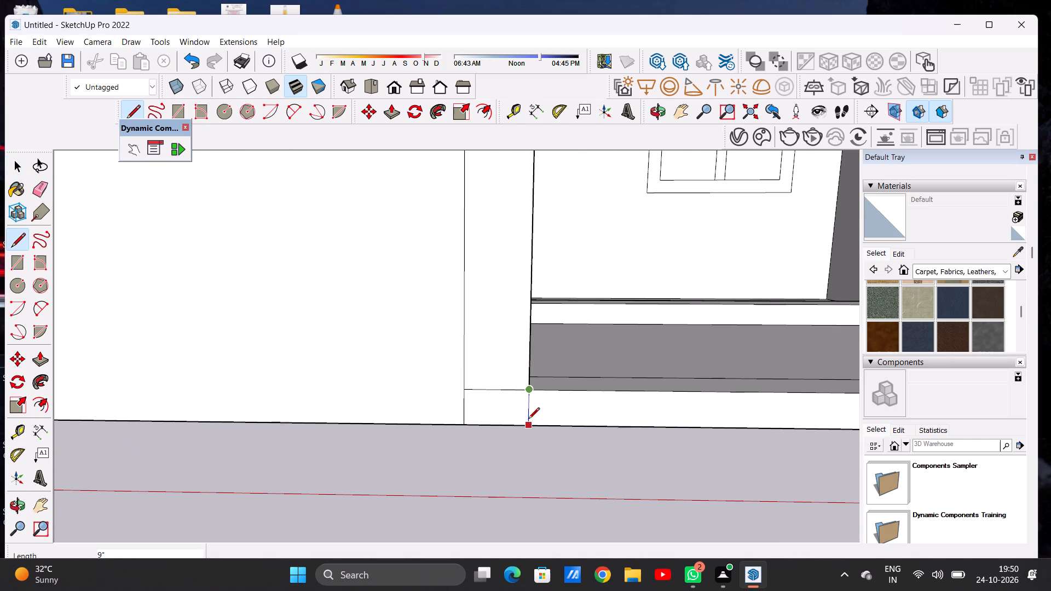
left_click(528, 419)
key("space")
Examine the front boundary wall and the entrance gap from the front, in relation to the ground-floor facade.
scroll(510, 424, "down", 11)
scroll(501, 390, "up", 1)
scroll(501, 390, "down", 9)
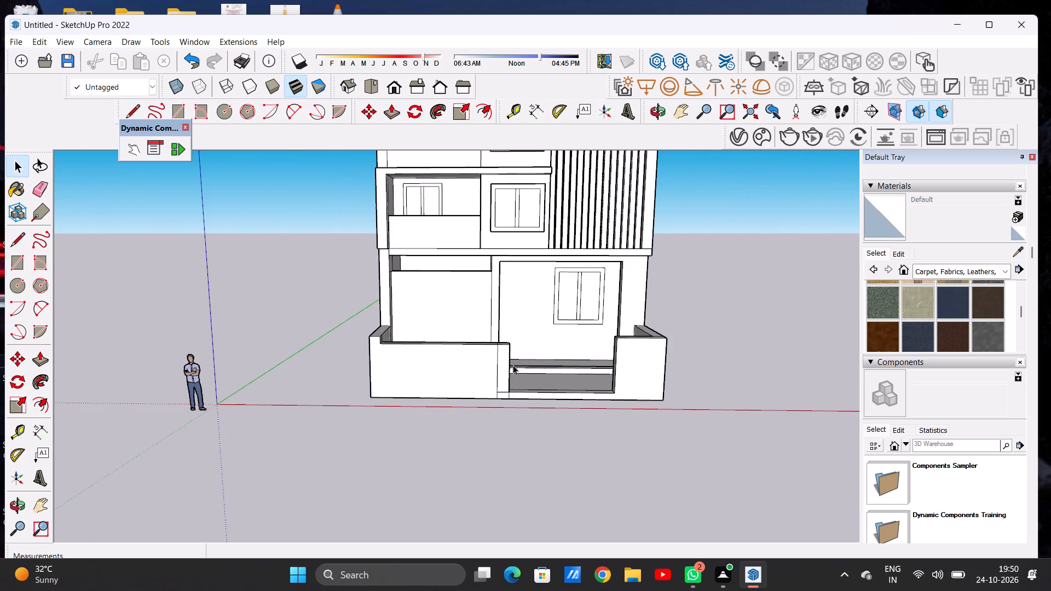
scroll(466, 359, "down", 7)
scroll(464, 356, "up", 6)
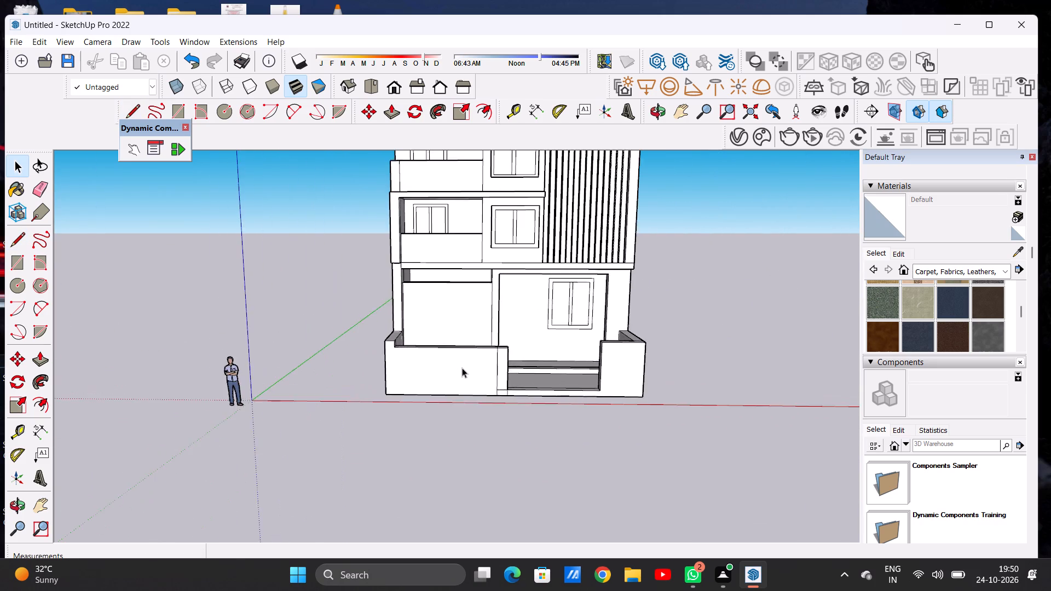
scroll(462, 368, "up", 4)
middle_click_drag(486, 371, 489, 340)
scroll(489, 340, "up", 2)
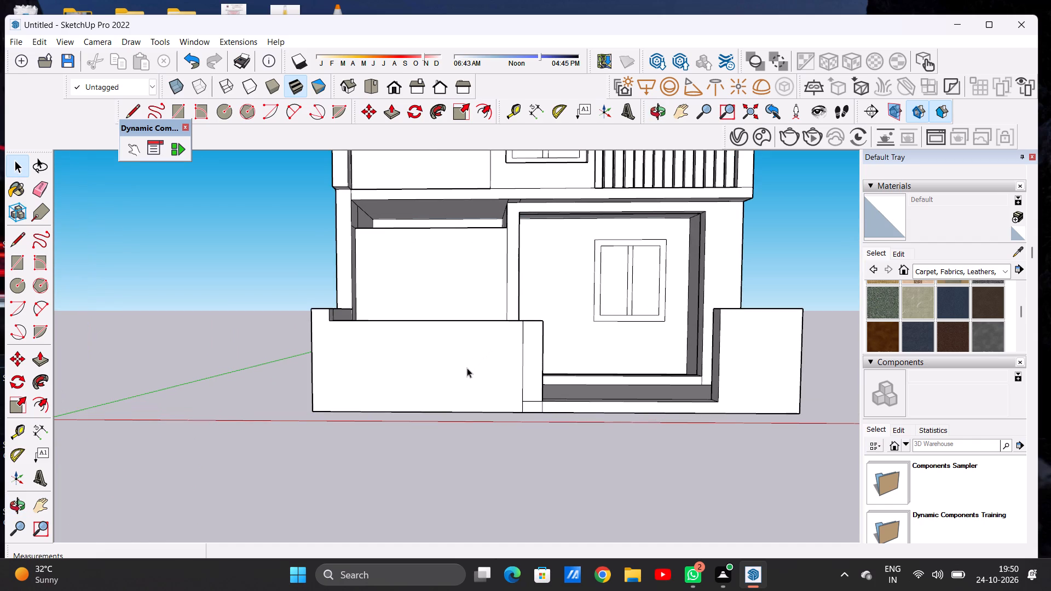
scroll(466, 382, "down", 2)
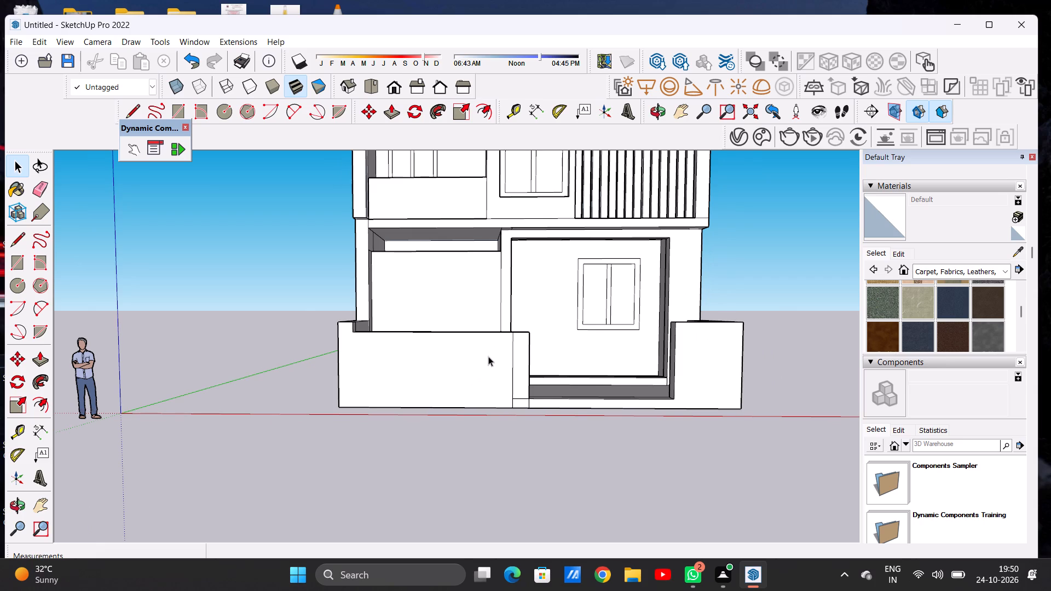
Draw a line about 1' 2 3/16" across the front wall's top near the seam, and one about 6' 1 1/16" down its front face.
scroll(489, 353, "up", 2)
middle_click_drag(503, 332, 497, 431)
scroll(502, 381, "up", 2)
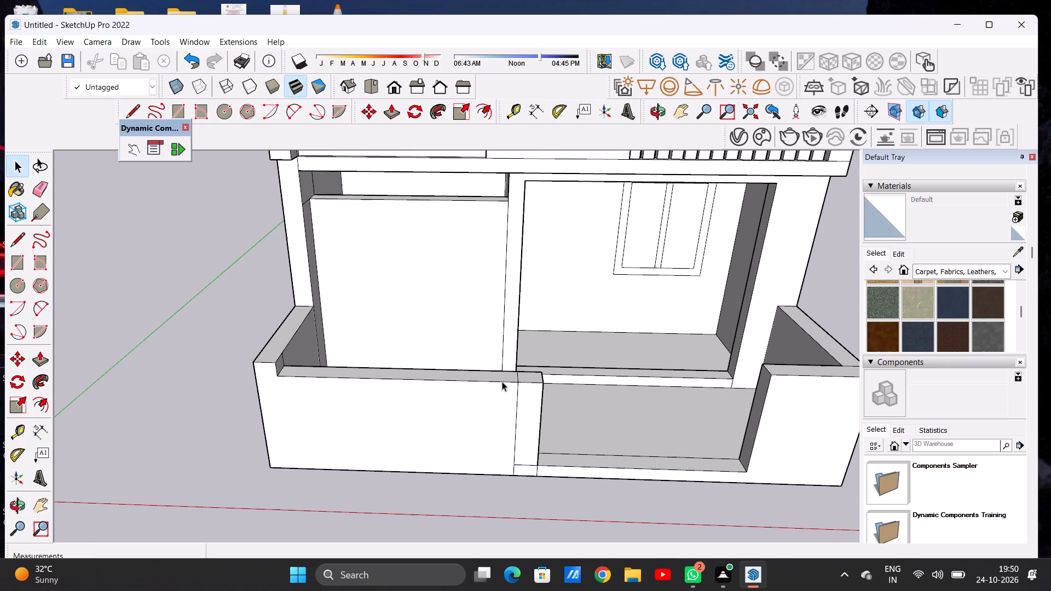
key("l")
scroll(550, 358, "up", 2)
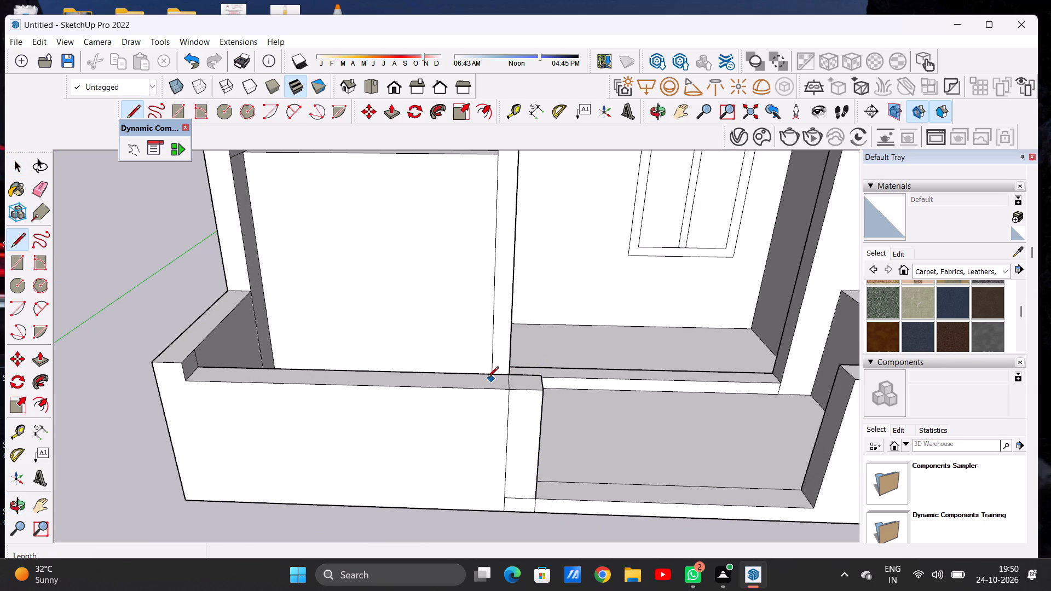
left_click(484, 374)
left_click(487, 386)
left_click(482, 511)
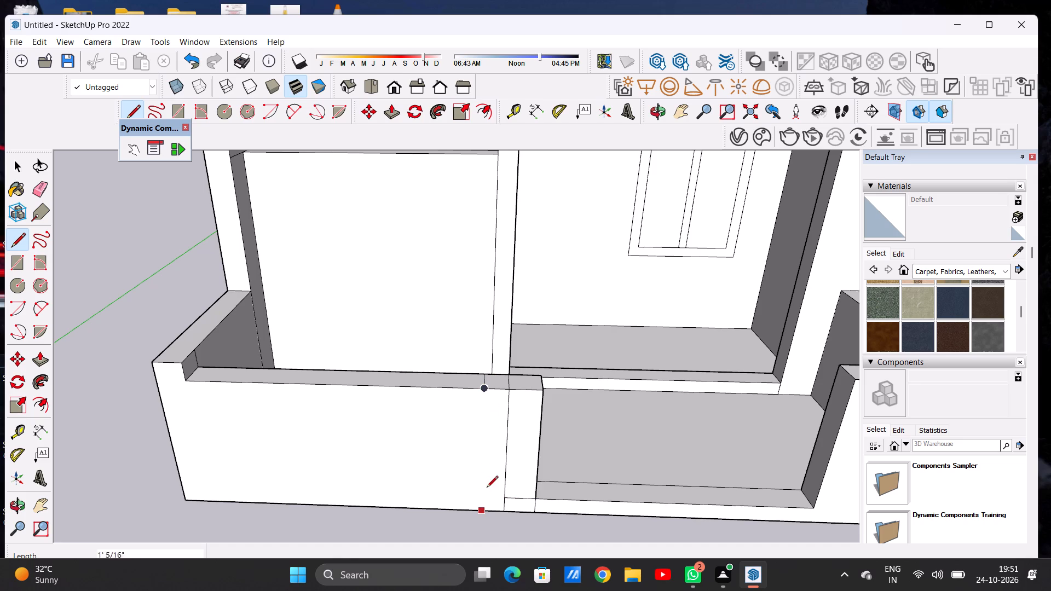
left_click(484, 390)
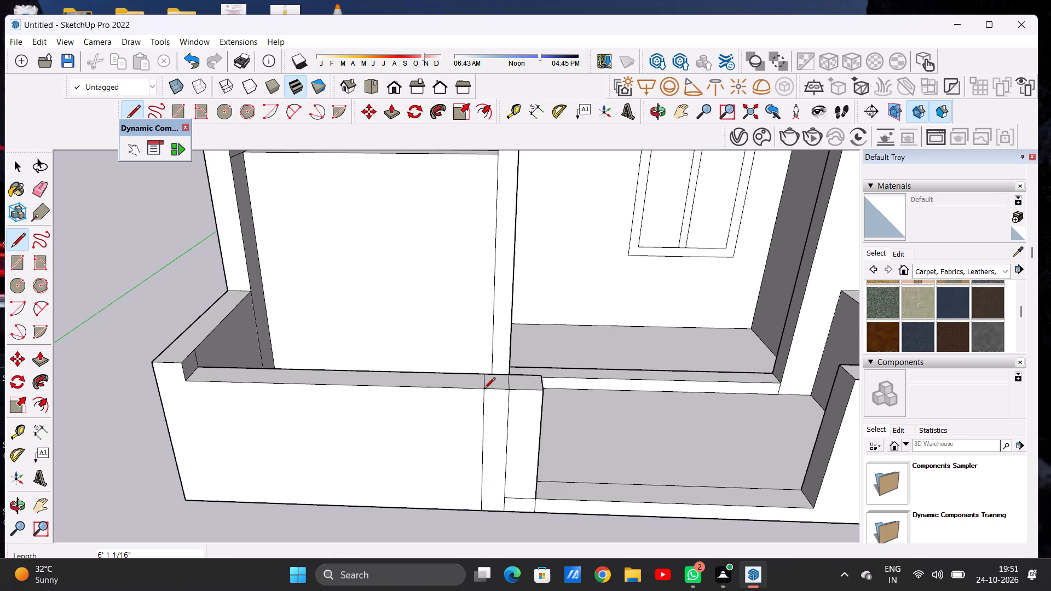
key("space")
key("space")
Push/Pull the small top face between the new line and the seam upward to form a post above the front wall.
scroll(477, 392, "down", 4)
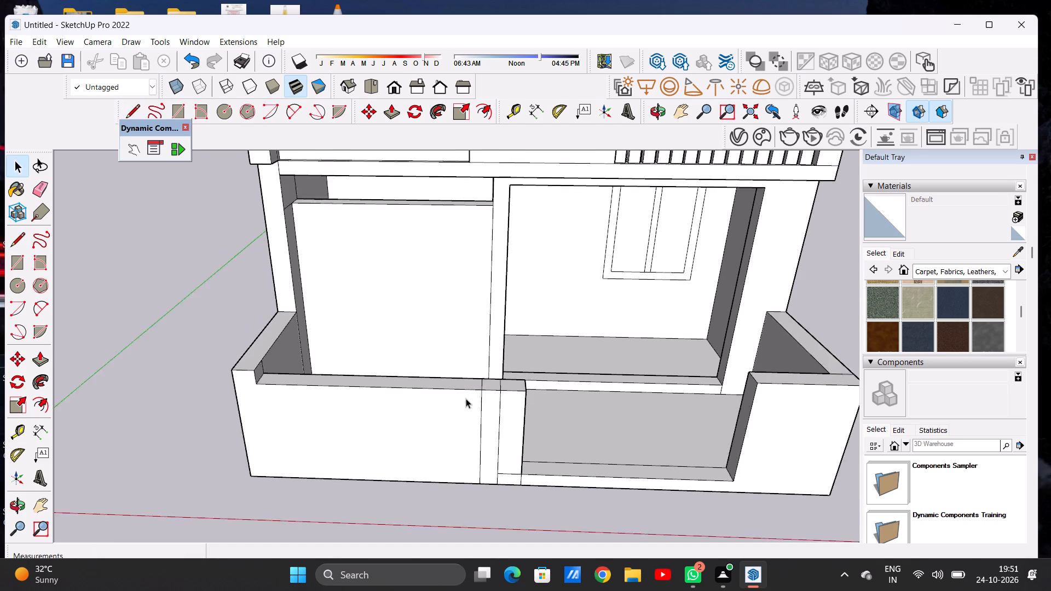
scroll(466, 398, "down", 1)
middle_click_drag(466, 404, 474, 341)
scroll(474, 341, "up", 5)
key("p")
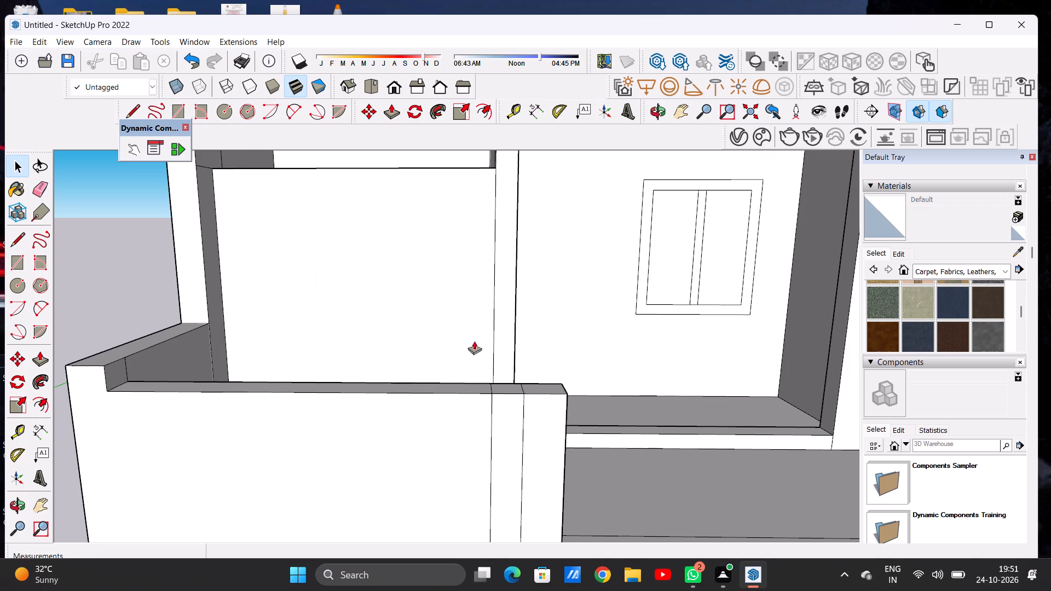
middle_click_drag(506, 381, 503, 407)
left_click(500, 418)
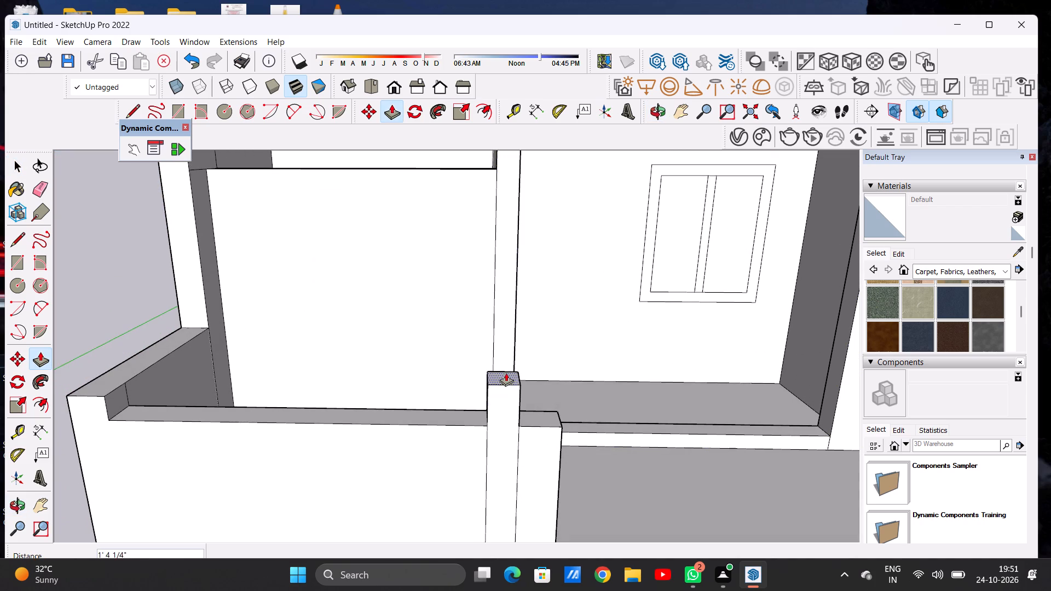
left_click(511, 332)
key("space")
Push/Pull the front wall's top between the side wall and the post upward, level with the side wall's top.
scroll(539, 398, "down", 6)
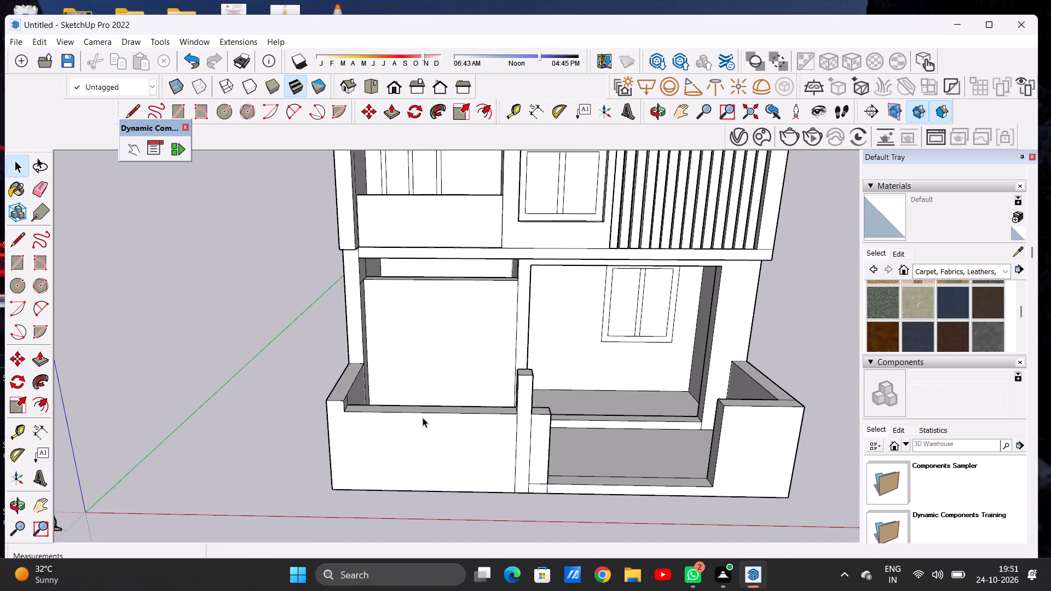
scroll(420, 417, "up", 6)
key("p")
scroll(496, 395, "up", 5)
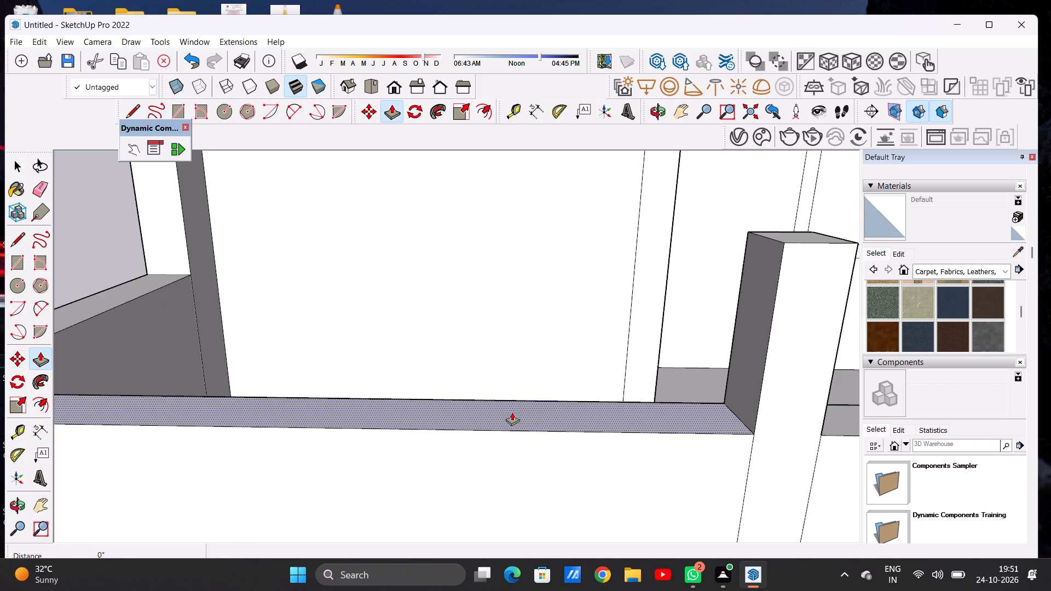
left_click(512, 415)
scroll(525, 354, "down", 5)
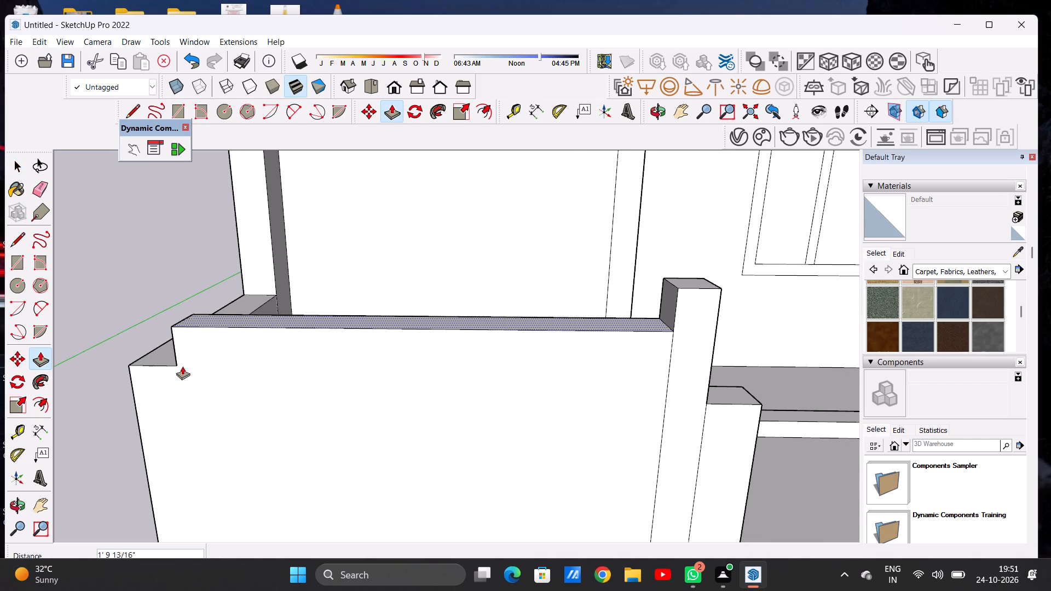
left_click(167, 365)
key("space")
Examine the front wall, the post and the lower wall end beside the entrance gap from the front.
scroll(483, 375, "down", 5)
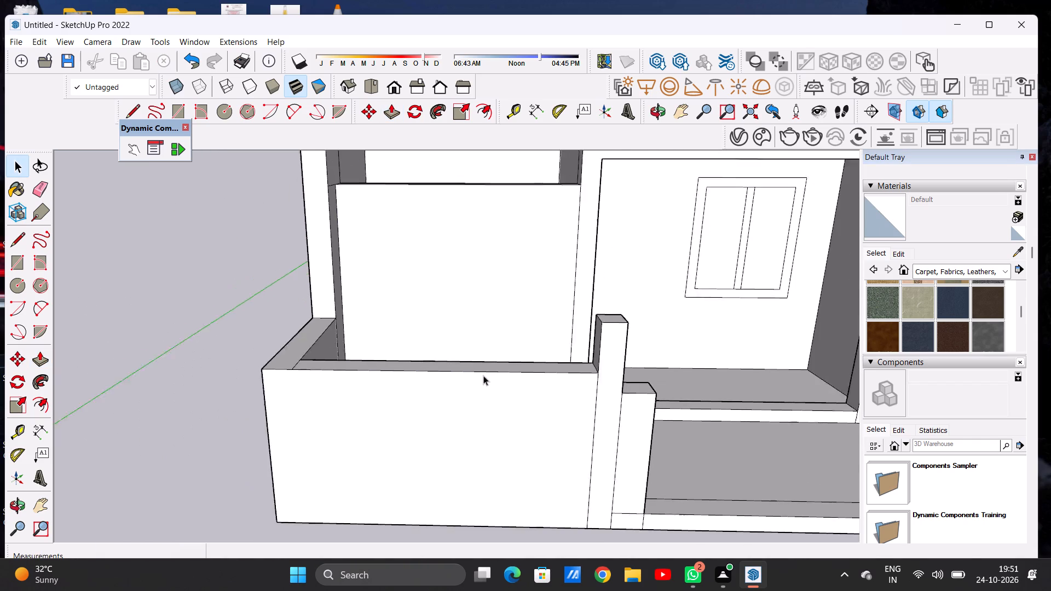
scroll(483, 375, "down", 1)
middle_click_drag(492, 389, 491, 350)
scroll(463, 417, "down", 6)
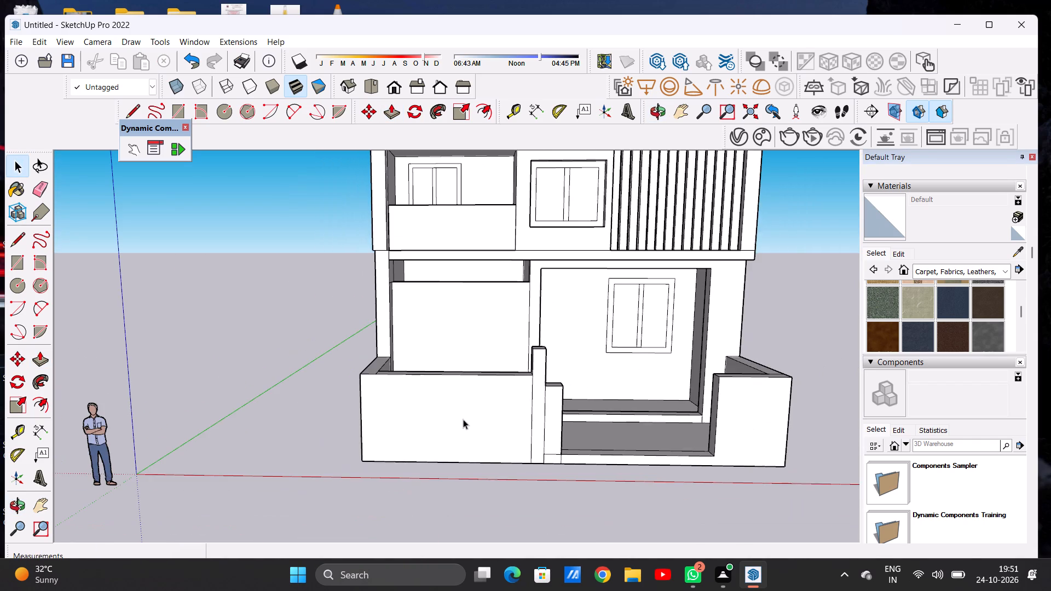
scroll(532, 333, "up", 5)
scroll(548, 362, "down", 1)
scroll(548, 362, "up", 3)
scroll(548, 362, "down", 1)
scroll(548, 362, "up", 1)
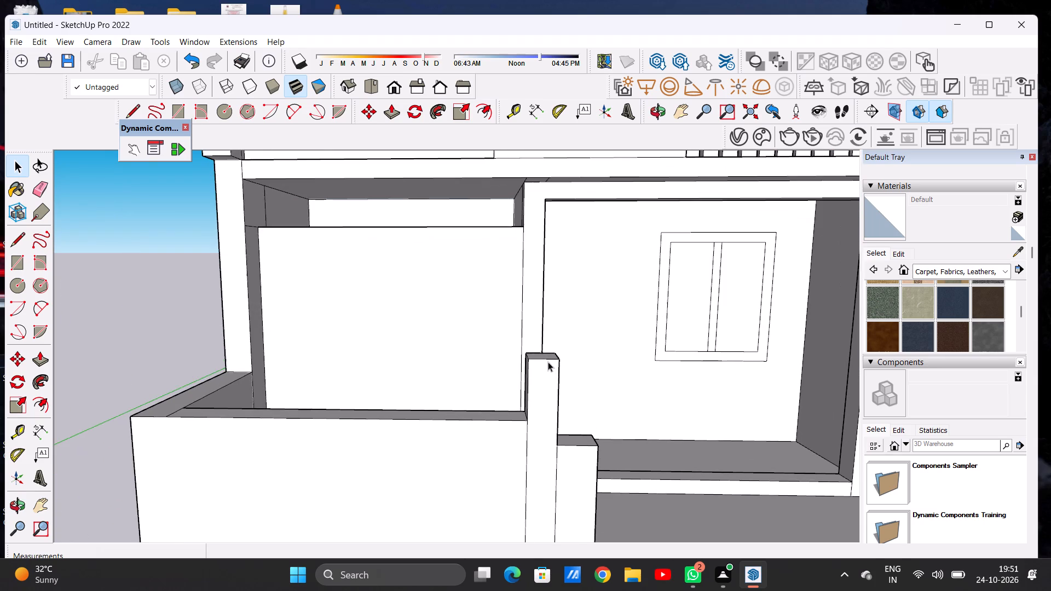
Push/Pull the top face of the entrance post upward to make the post slightly taller.
middle_click_drag(534, 417, 536, 552)
key("p")
left_click(541, 484)
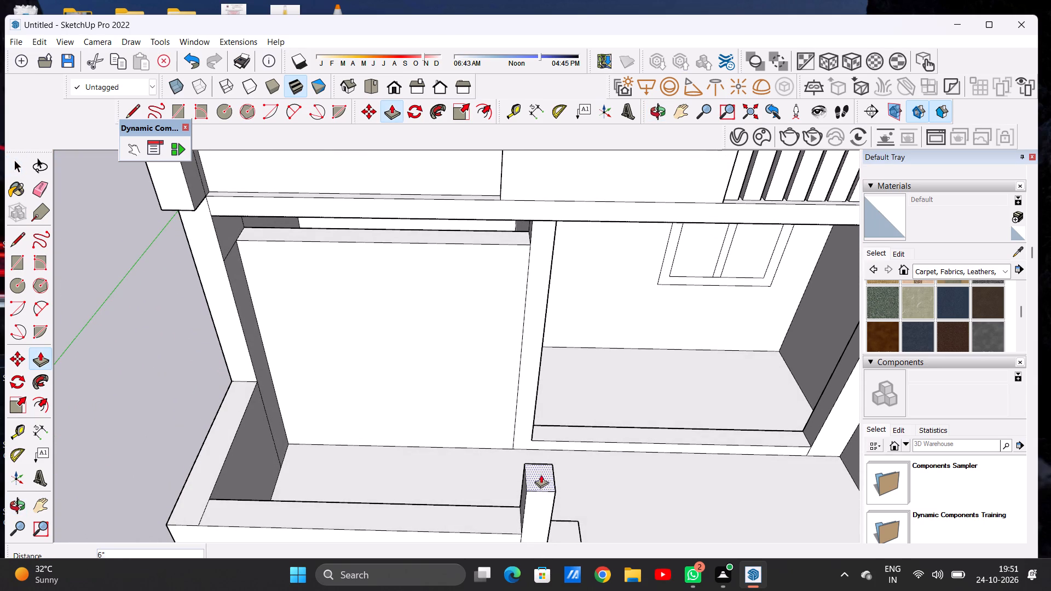
left_click(543, 457)
key("space")
Draw a line about 1' 2 3/8" across the side wall's top at its front corner to mark off a corner square.
scroll(543, 487, "down", 6)
middle_click_drag(547, 501, 555, 425)
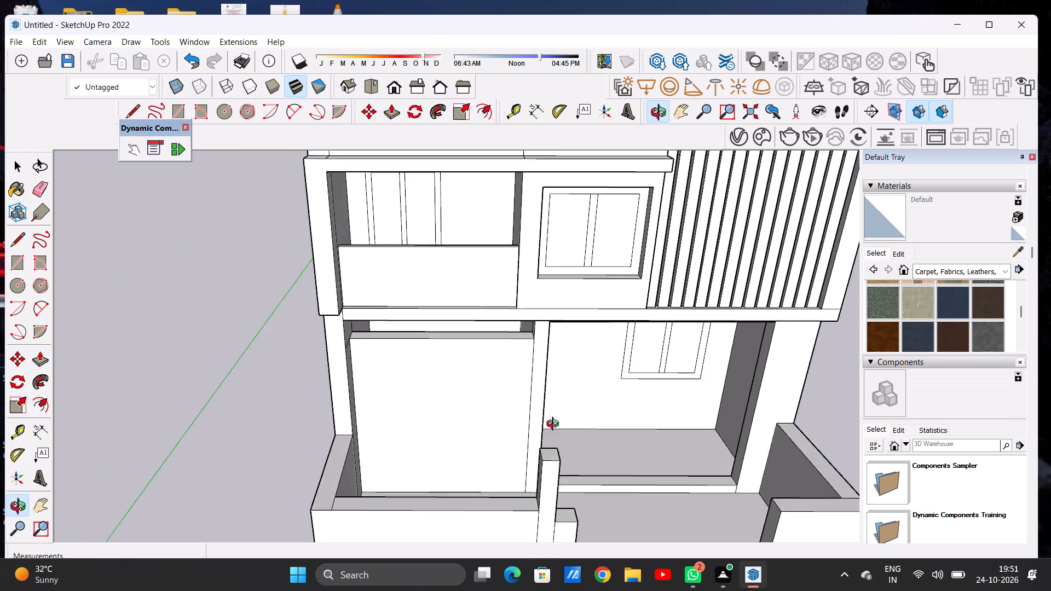
middle_click_drag(555, 425, 561, 360)
scroll(492, 438, "down", 6)
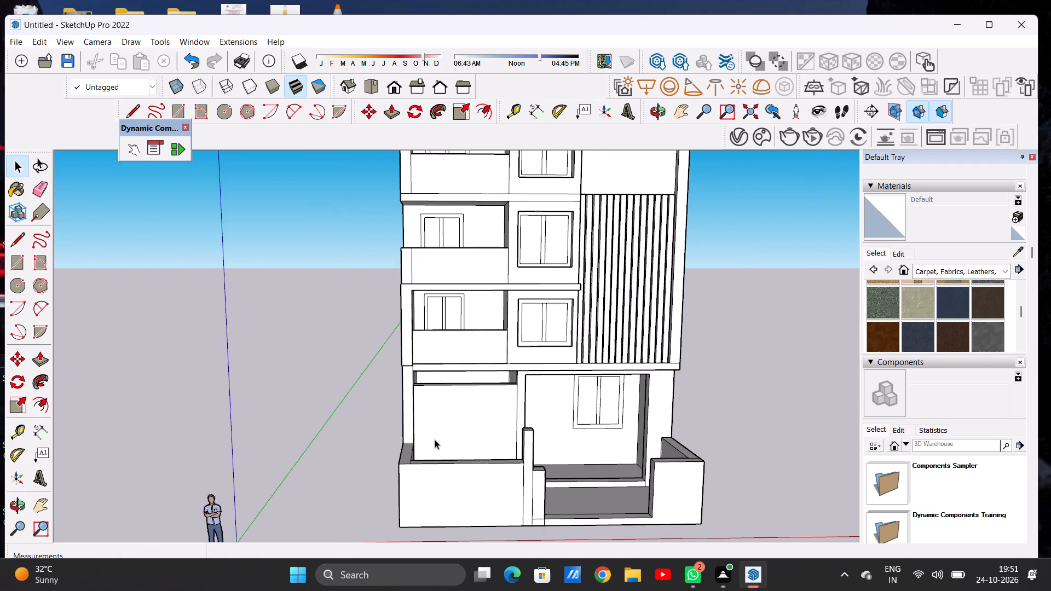
middle_click_drag(425, 442, 425, 525)
scroll(413, 462, "up", 10)
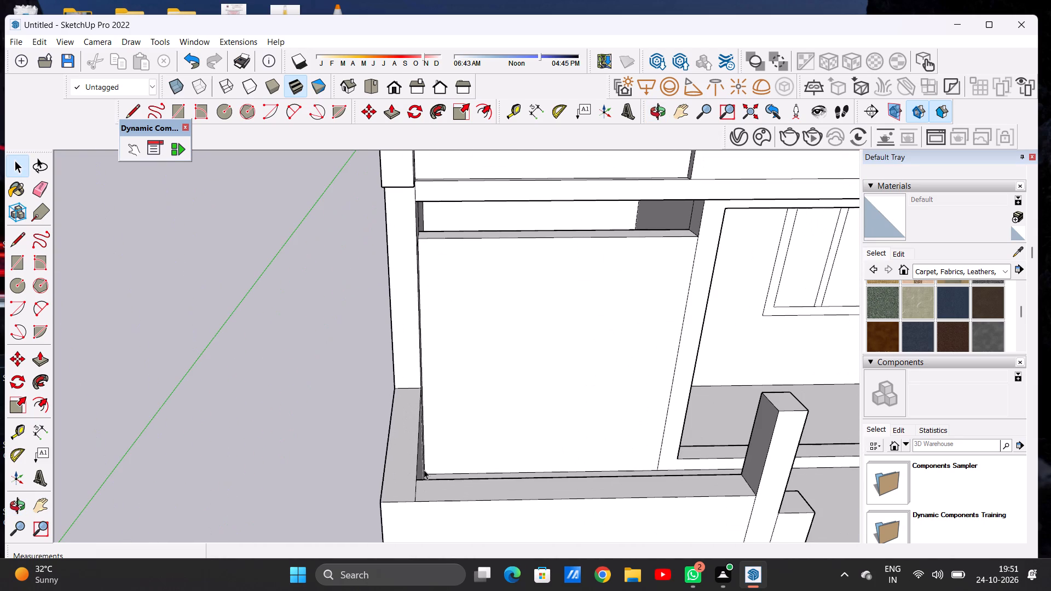
key("l")
scroll(423, 483, "up", 5)
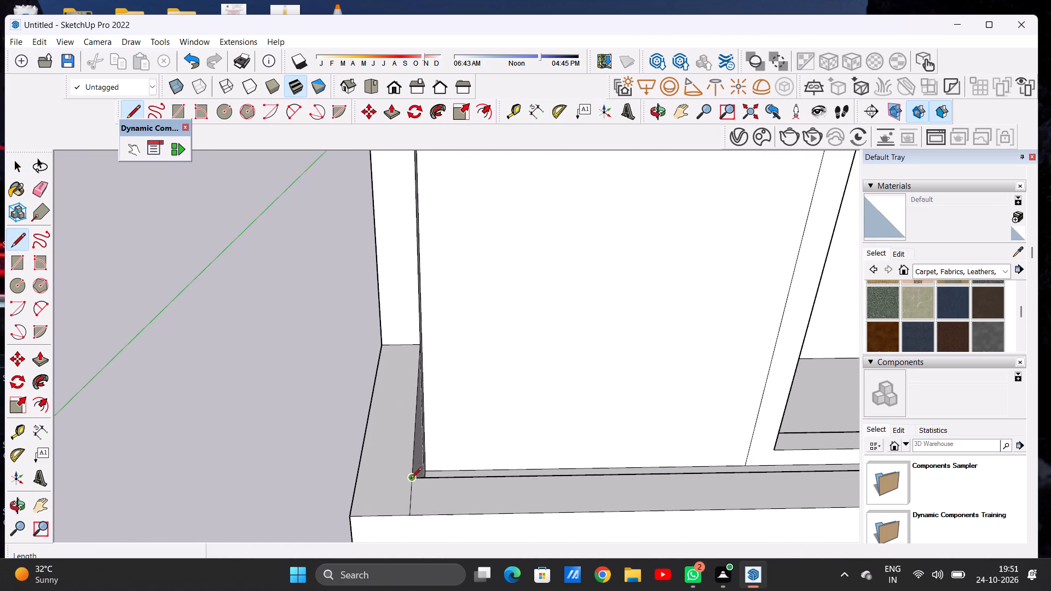
left_click(409, 475)
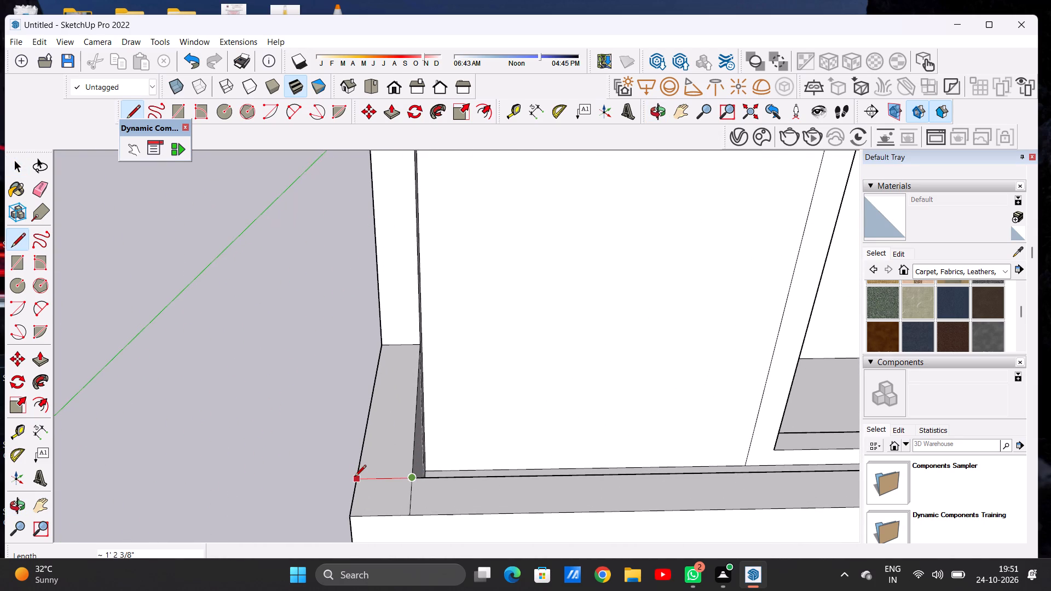
left_click(355, 477)
key("space")
Push/Pull the marked corner square upward to form a corner post level with the entrance post's top.
type("P")
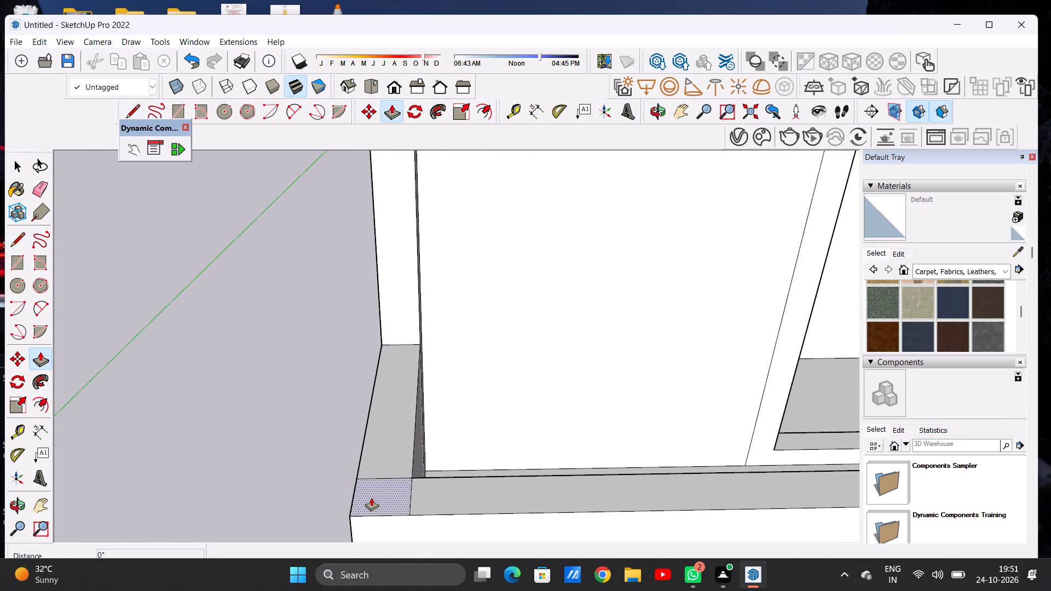
left_click(371, 497)
scroll(384, 443, "down", 10)
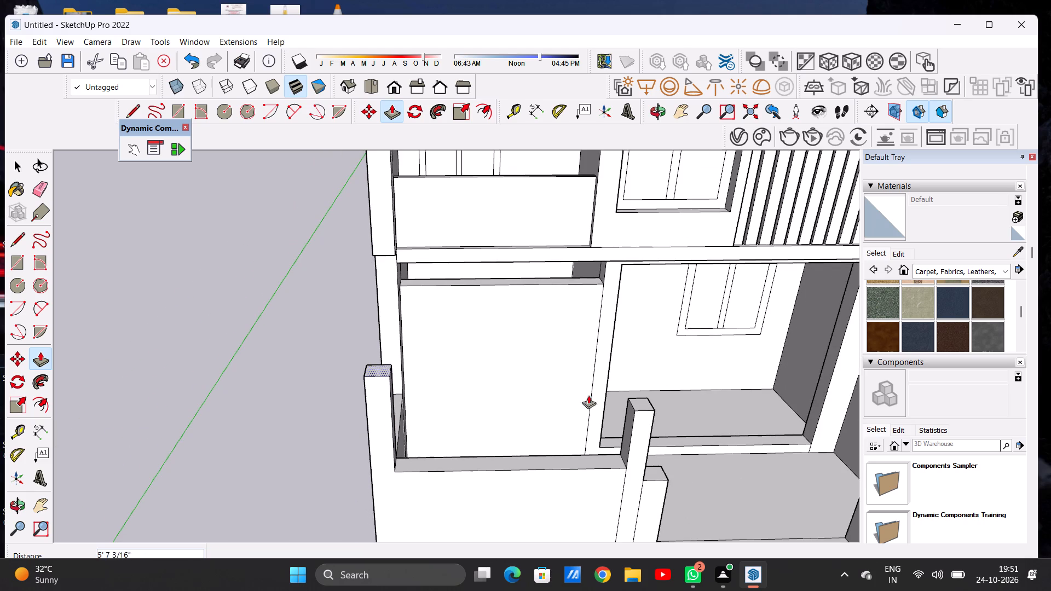
left_click(630, 408)
key("space")
Draw a line about 1' 2 3/16" across the entrance post's inner side face, a short distance below its top.
scroll(565, 414, "down", 7)
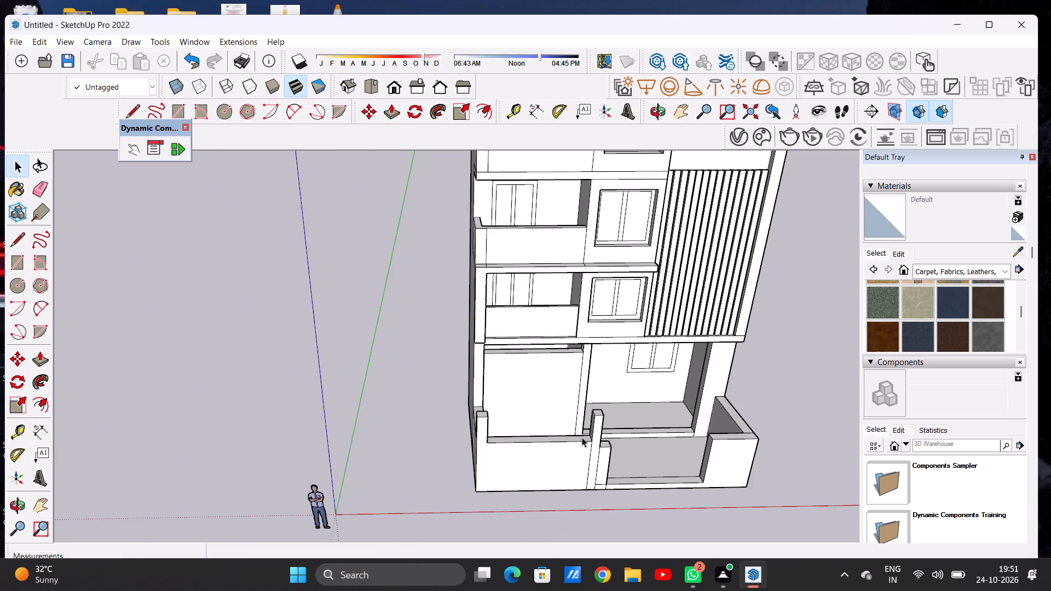
middle_click_drag(580, 435, 575, 354)
scroll(623, 398, "up", 5)
middle_click_drag(573, 437, 638, 441)
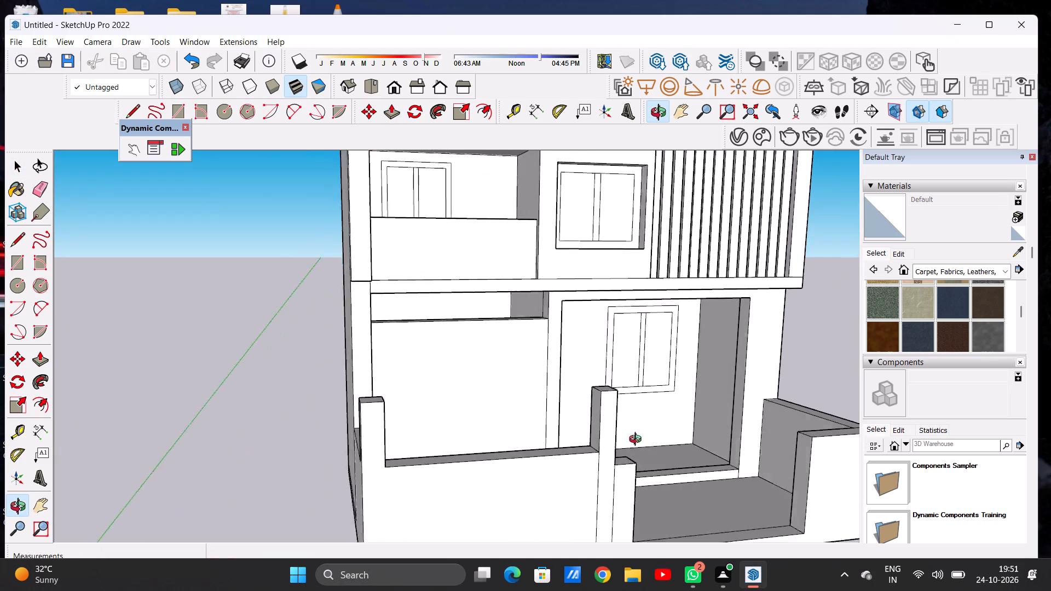
middle_click_drag(638, 441, 660, 453)
scroll(620, 408, "up", 6)
key("l")
scroll(602, 401, "up", 4)
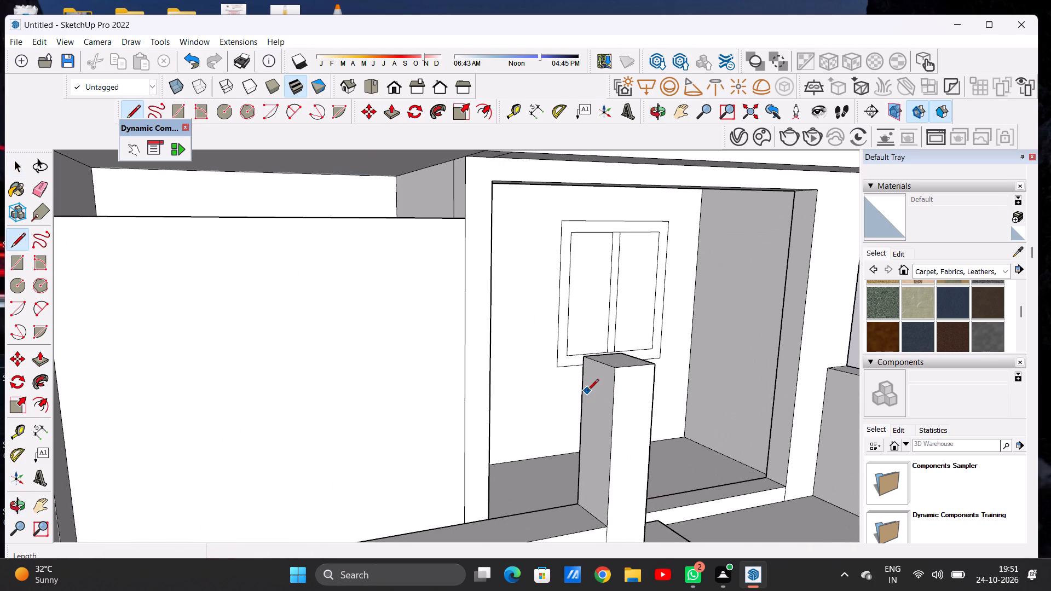
left_click(584, 387)
left_click(611, 404)
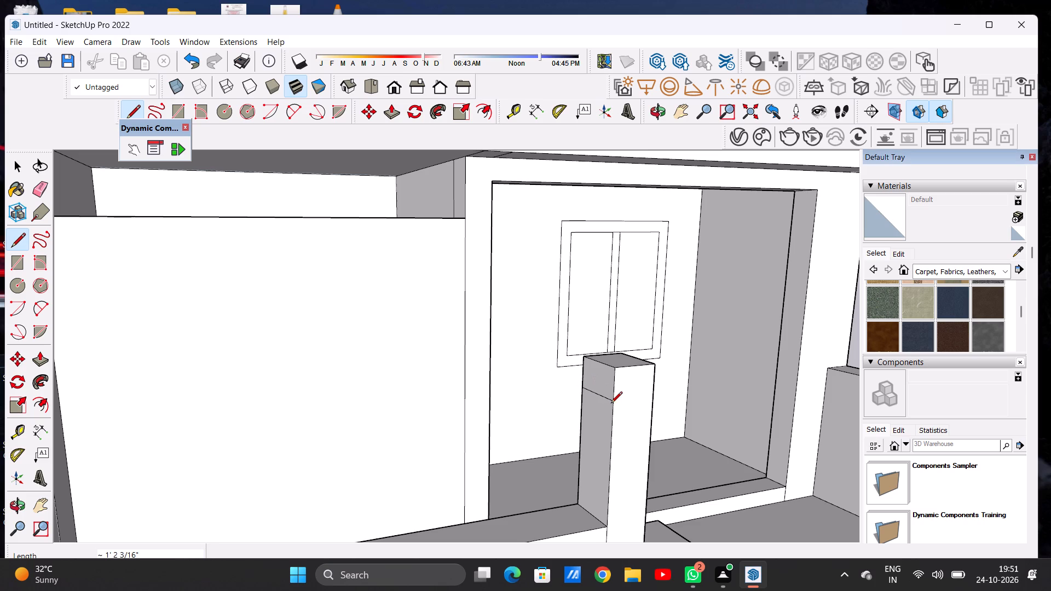
Push/Pull the upper part of the entrance post's inner side face across to the corner post to form a beam above the front wall.
key("p")
left_click(603, 377)
scroll(565, 384, "down", 12)
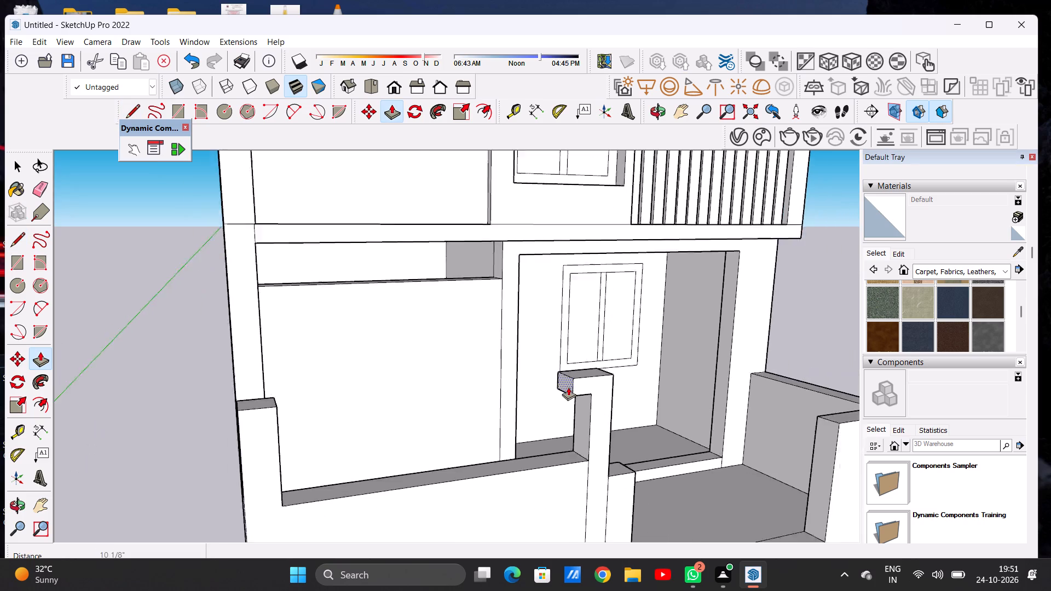
scroll(568, 387, "down", 2)
middle_click_drag(450, 402, 405, 396)
scroll(374, 395, "up", 16)
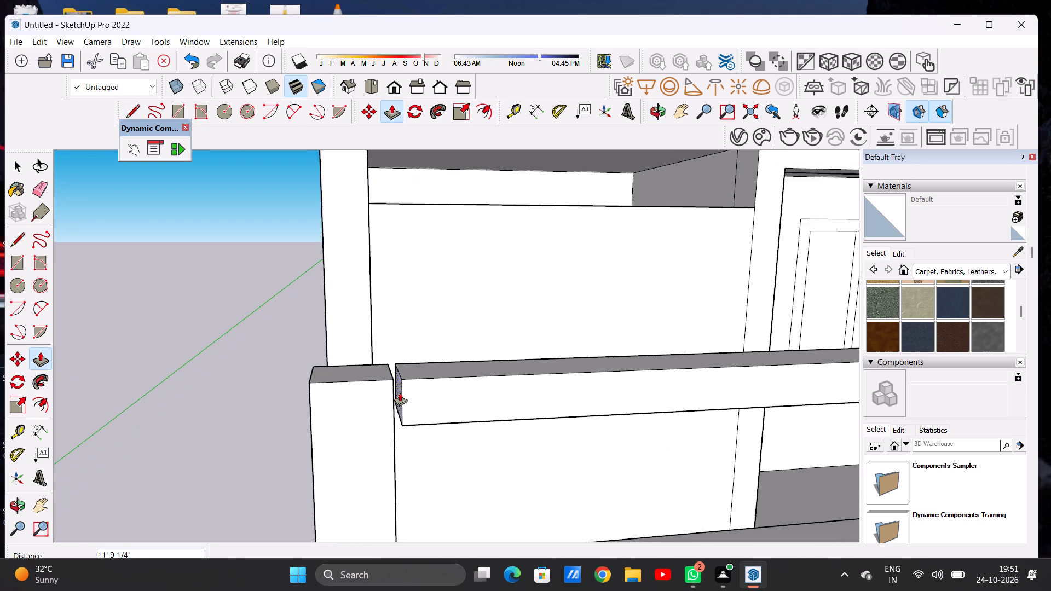
left_click(391, 380)
key("space")
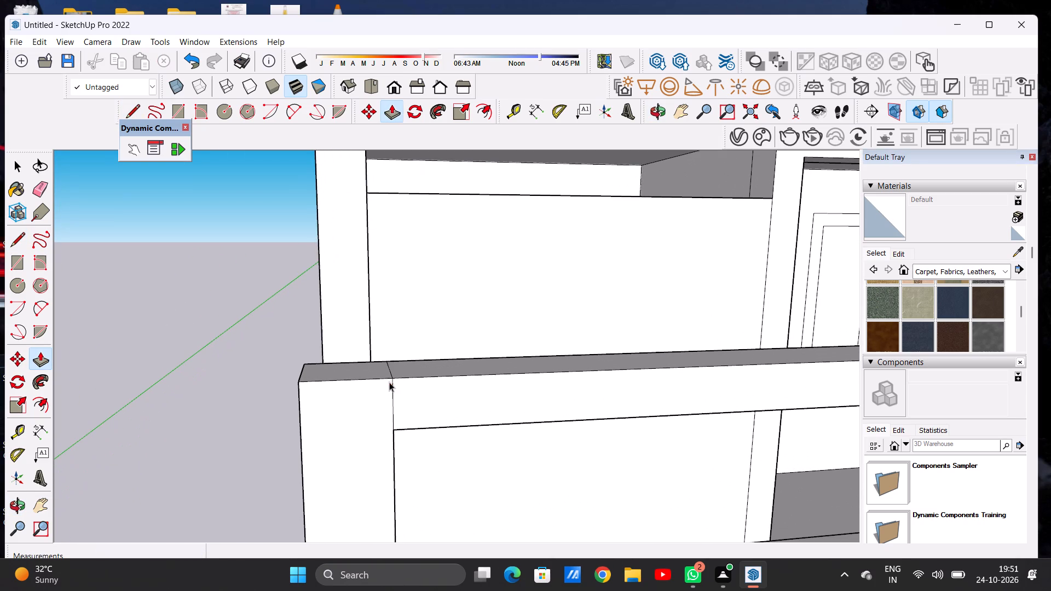
scroll(309, 426, "down", 20)
scroll(309, 426, "down", 5)
middle_click_drag(442, 395, 425, 382)
middle_click(425, 382)
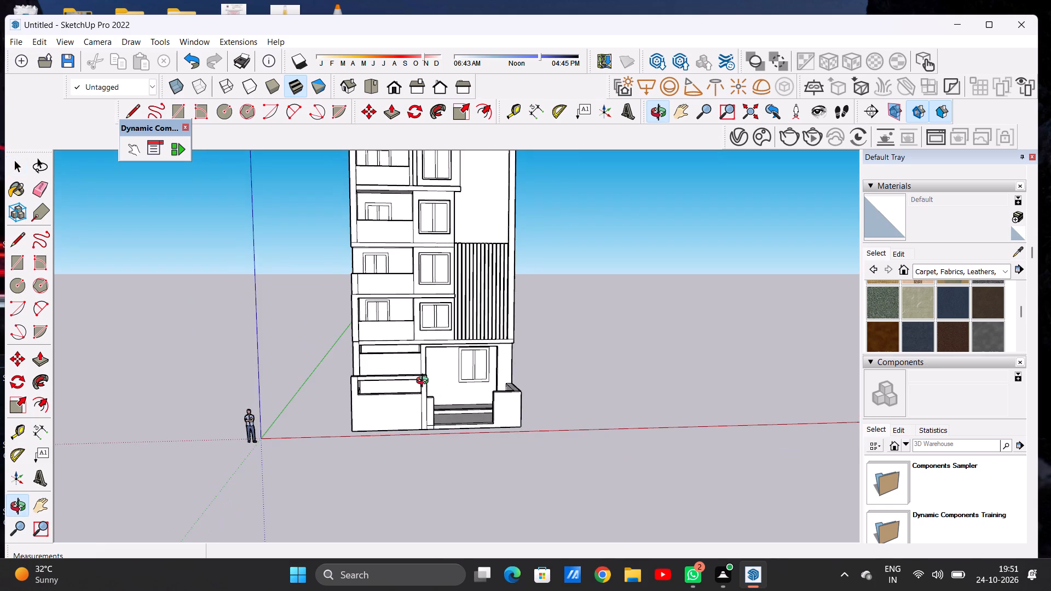
scroll(406, 422, "up", 3)
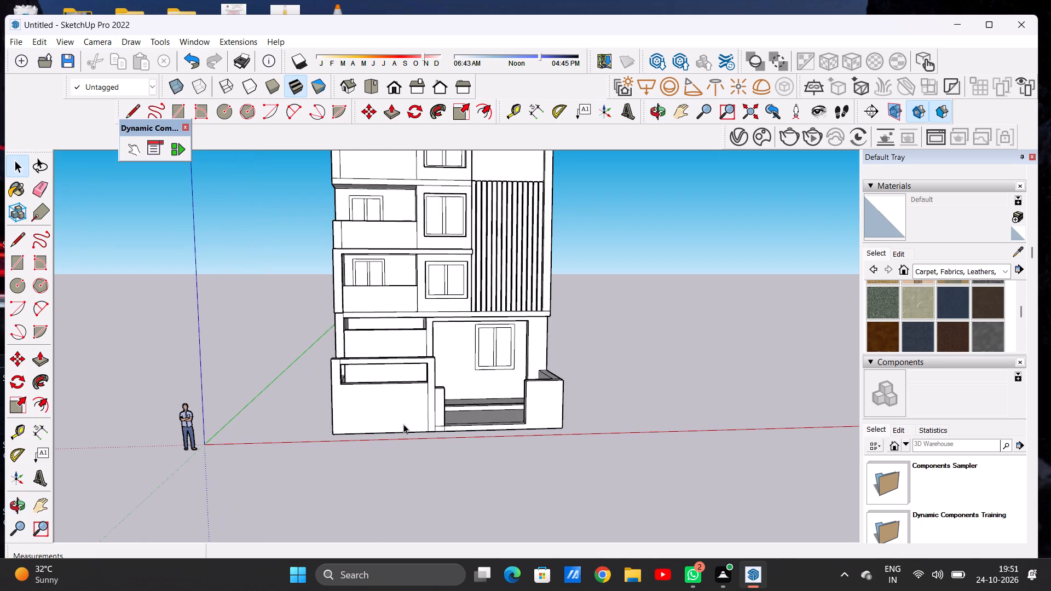
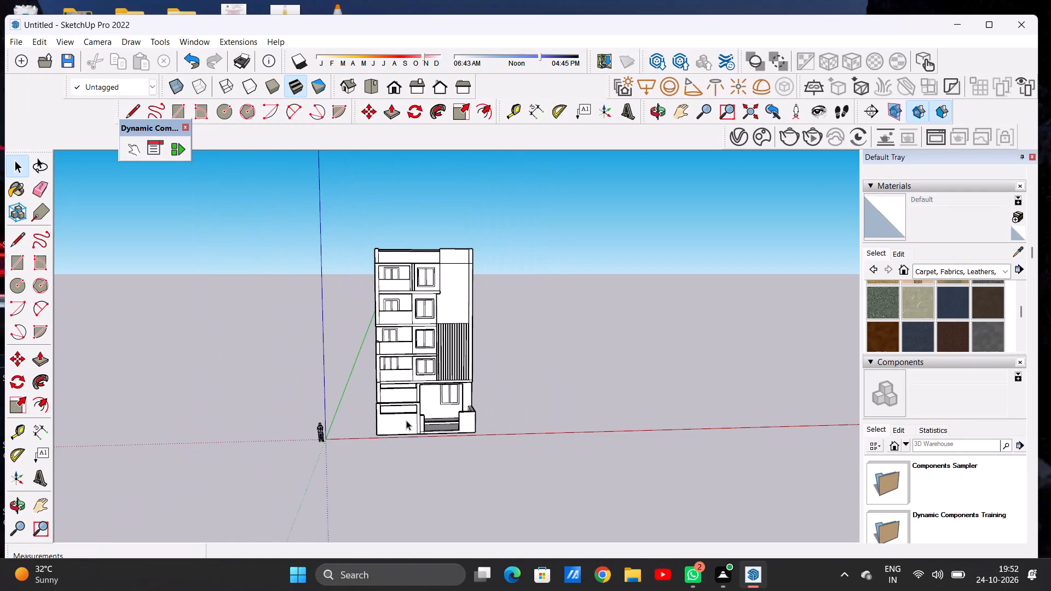
Push/Pull the top of the low post beside the entrance opening level with the front wall's sill under the framed opening.
scroll(406, 420, "up", 13)
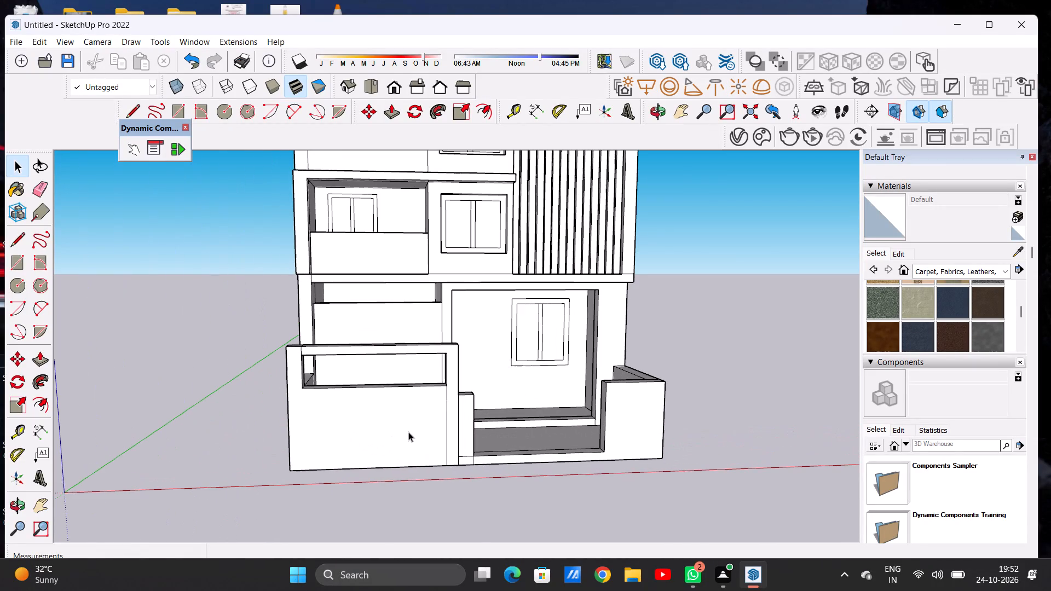
scroll(408, 432, "up", 1)
scroll(392, 425, "down", 6)
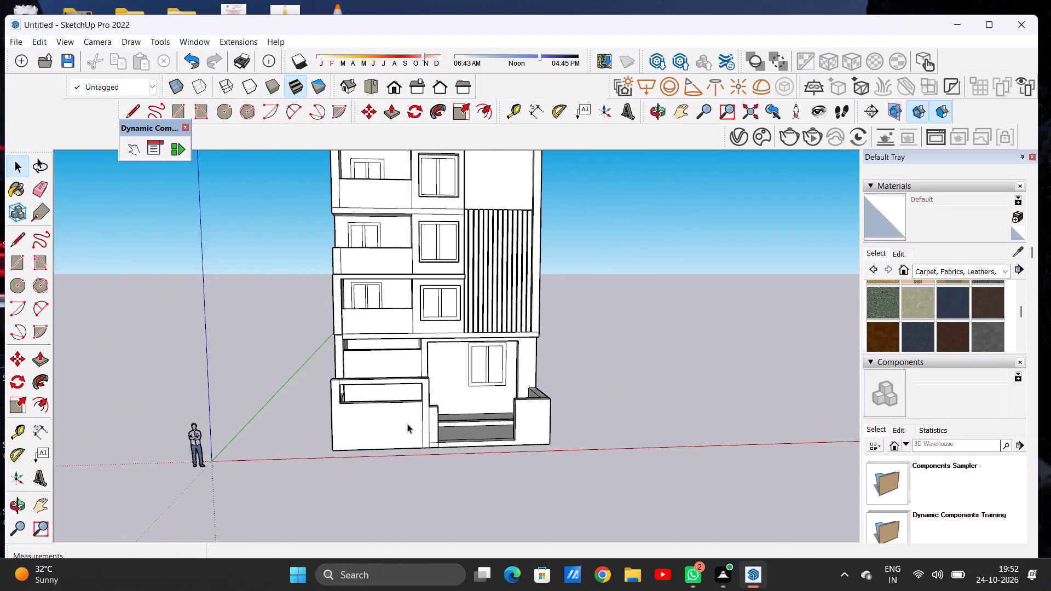
scroll(407, 424, "down", 2)
middle_click_drag(475, 431, 460, 414)
scroll(460, 414, "up", 5)
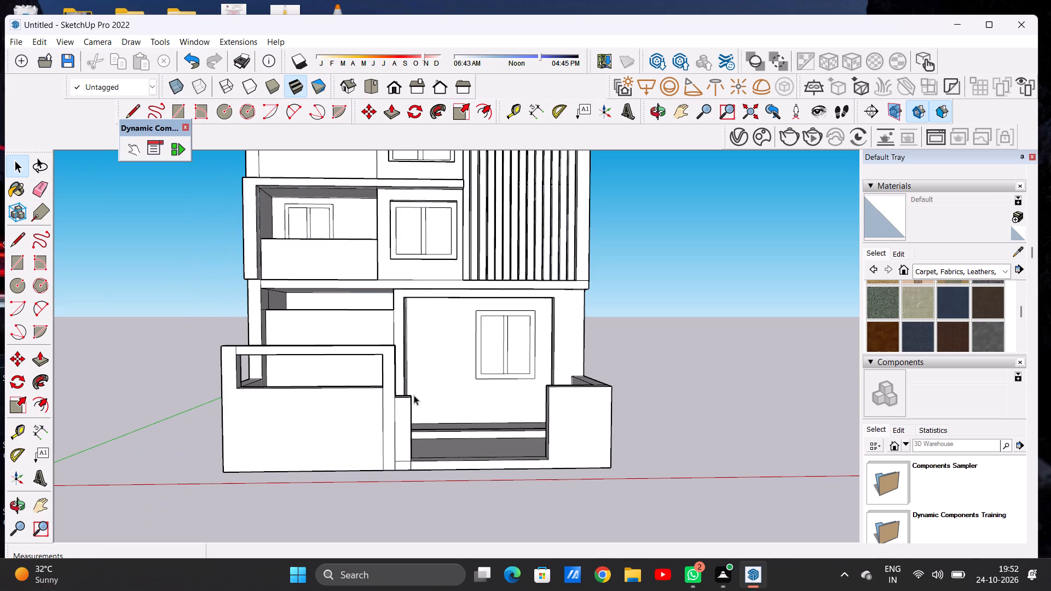
scroll(414, 395, "up", 5)
middle_click_drag(402, 389, 401, 431)
key("p")
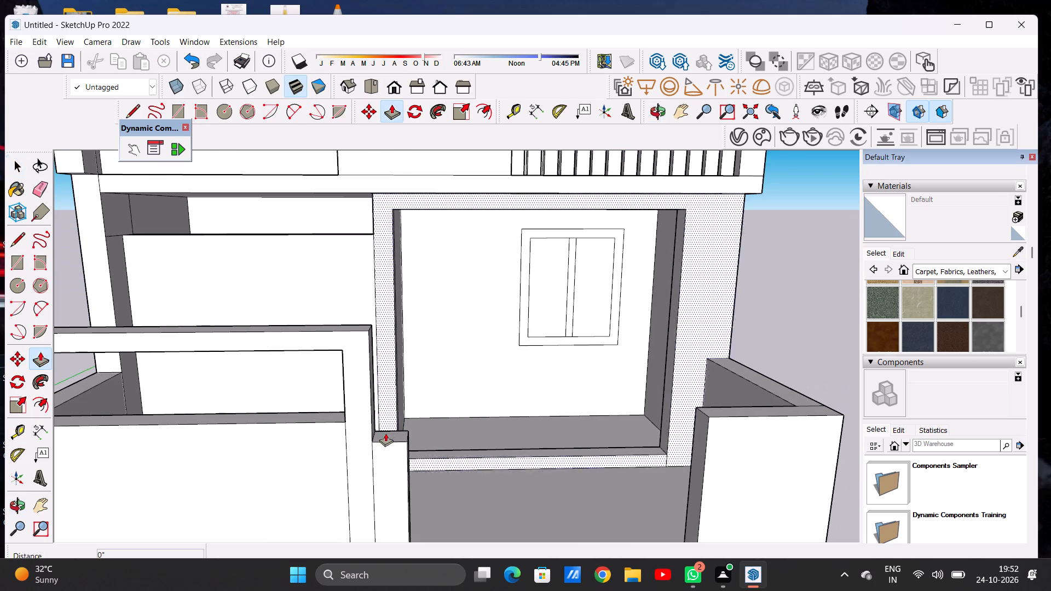
scroll(384, 433, "up", 5)
scroll(384, 433, "down", 1)
left_click(384, 433)
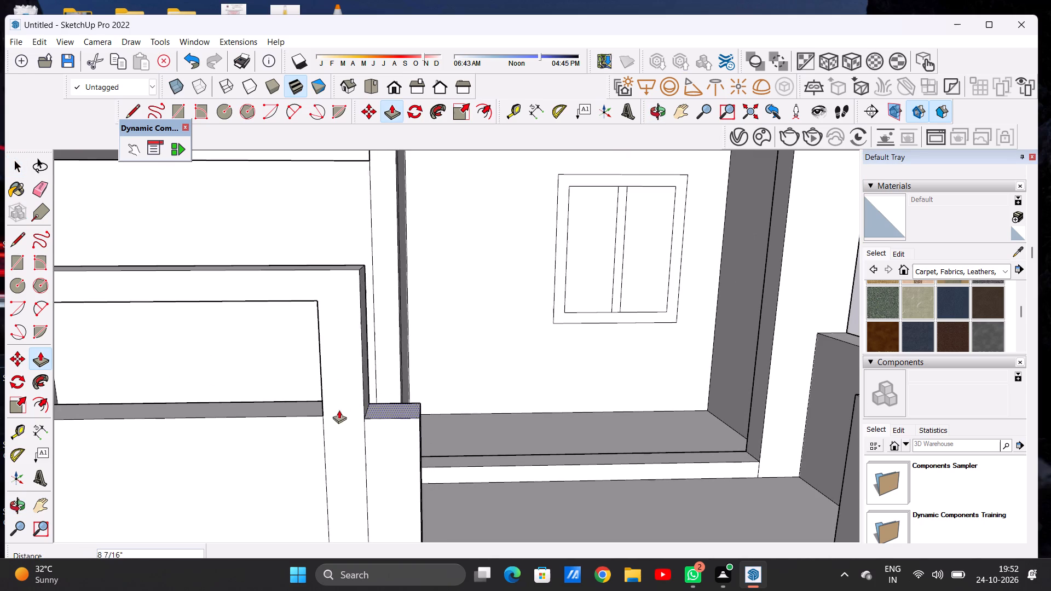
left_click(319, 416)
key("space")
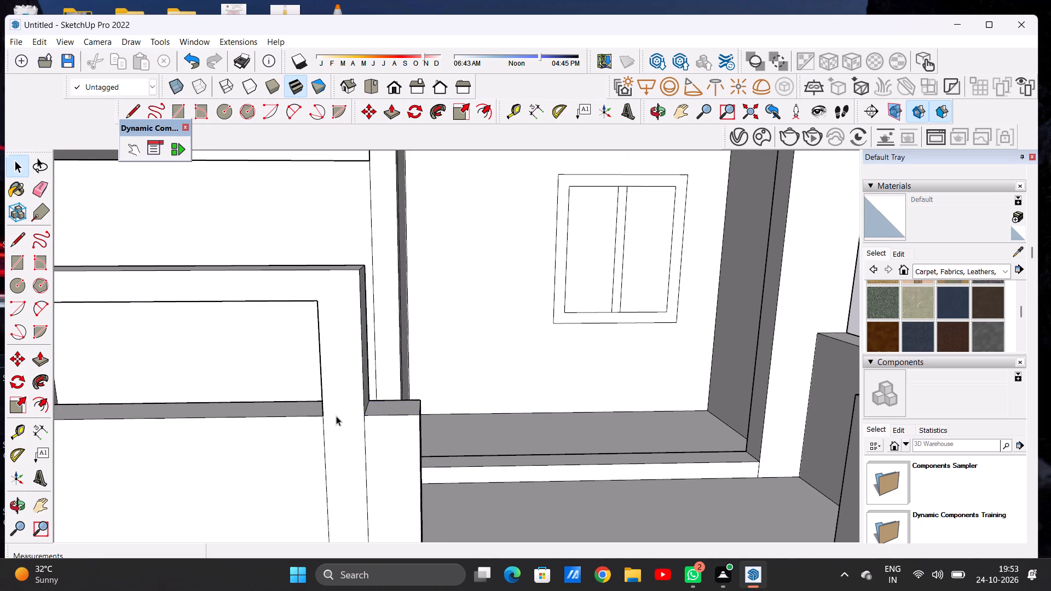
Draw a circle of about 2 1/2" radius near the top of the low post's side face towards the entrance.
scroll(390, 403, "down", 4)
scroll(391, 402, "up", 1)
scroll(392, 398, "down", 13)
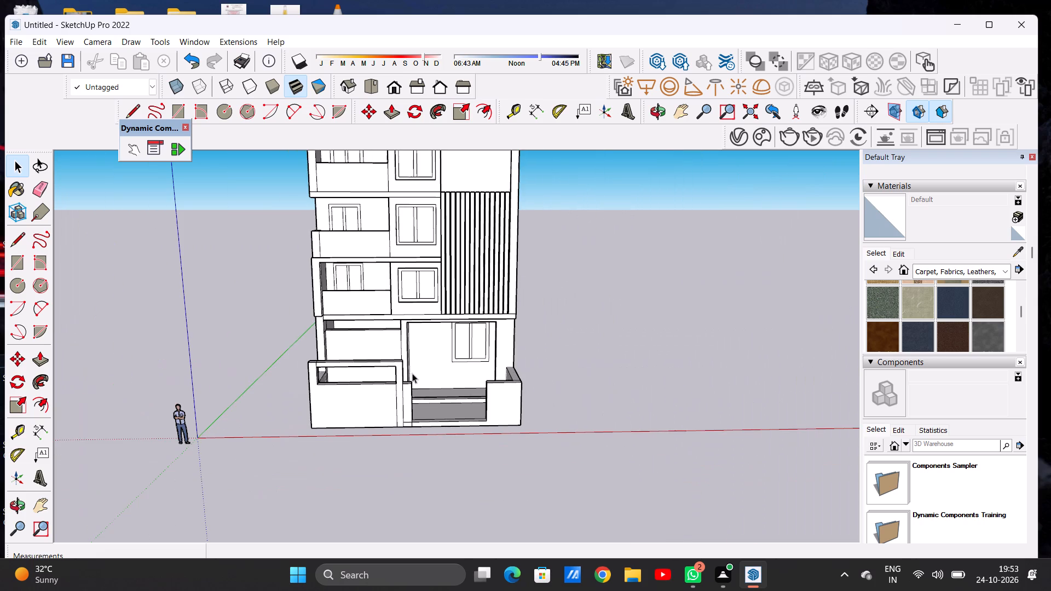
middle_click_drag(426, 402, 418, 370)
scroll(437, 383, "up", 6)
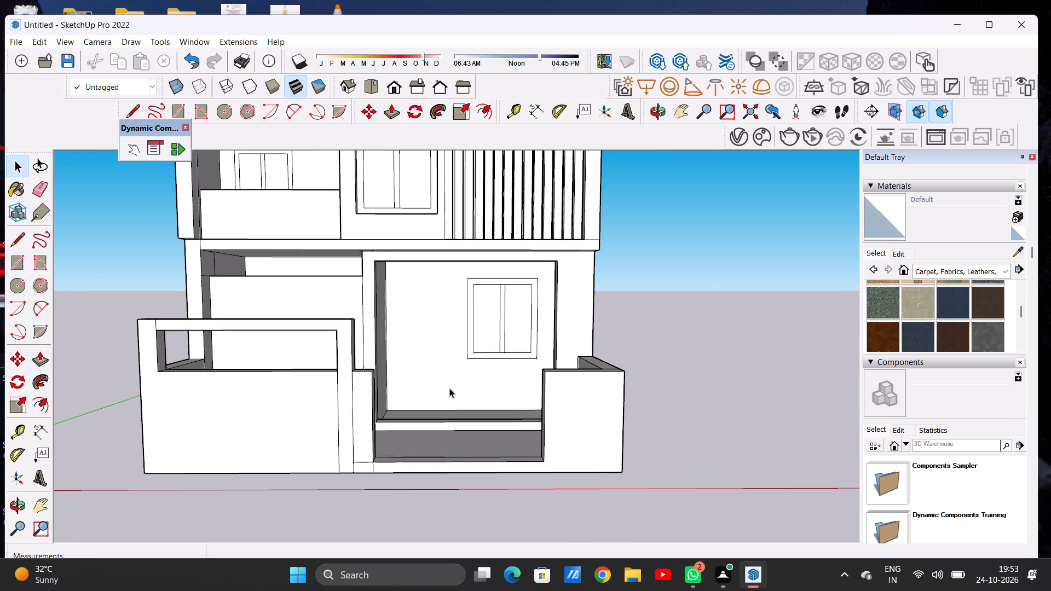
middle_click_drag(395, 400, 296, 416)
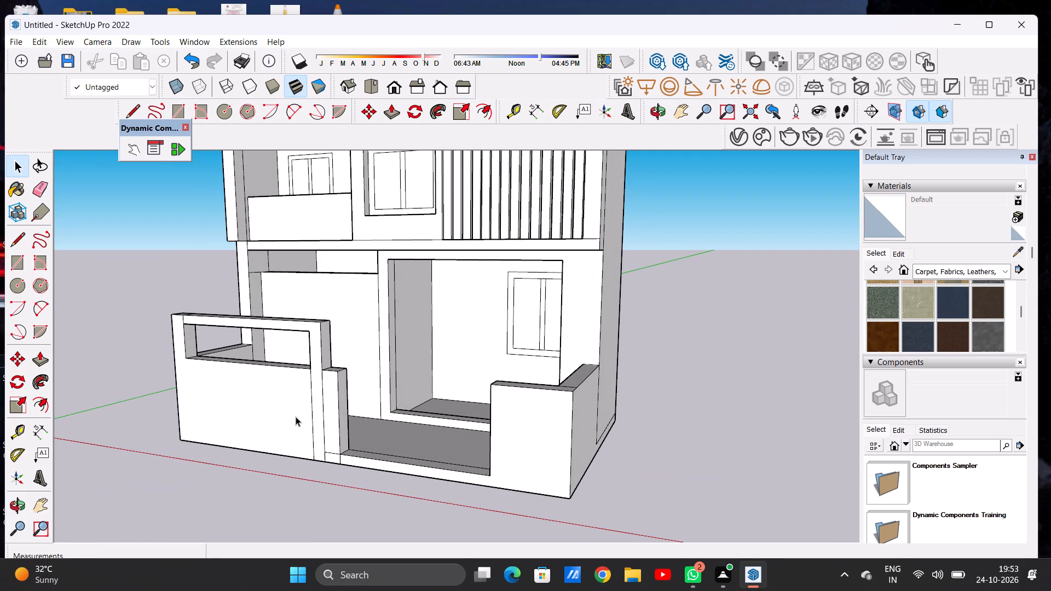
scroll(405, 393, "down", 5)
scroll(349, 413, "up", 13)
middle_click_drag(375, 437, 350, 436)
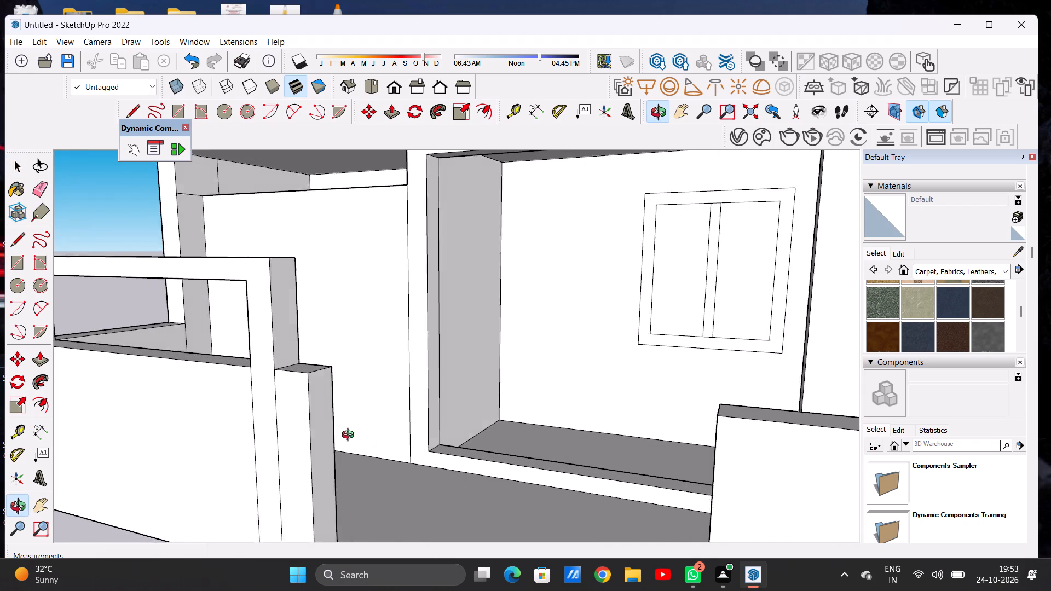
middle_click_drag(350, 436, 335, 436)
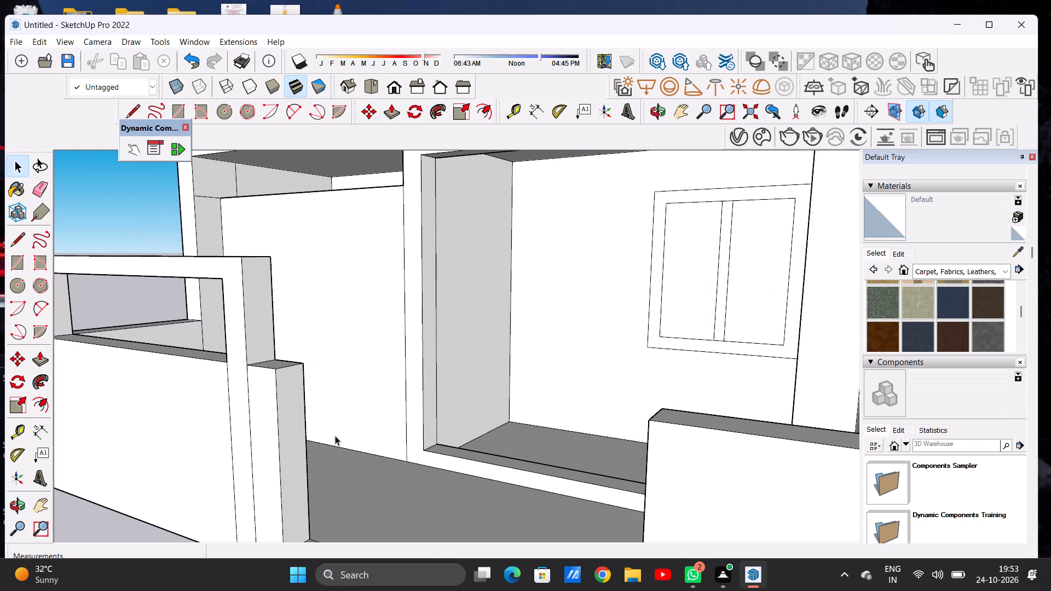
key("c")
scroll(320, 433, "down", 5)
middle_click_drag(324, 397, 261, 406)
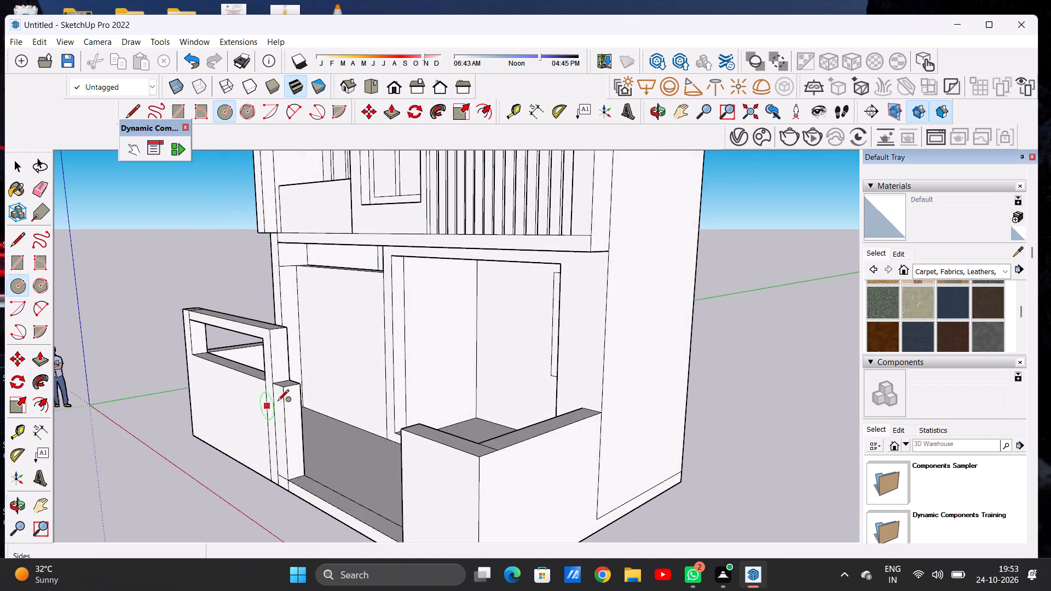
scroll(313, 374, "up", 7)
scroll(287, 397, "down", 5)
scroll(280, 416, "up", 3)
scroll(280, 417, "down", 1)
scroll(280, 417, "up", 6)
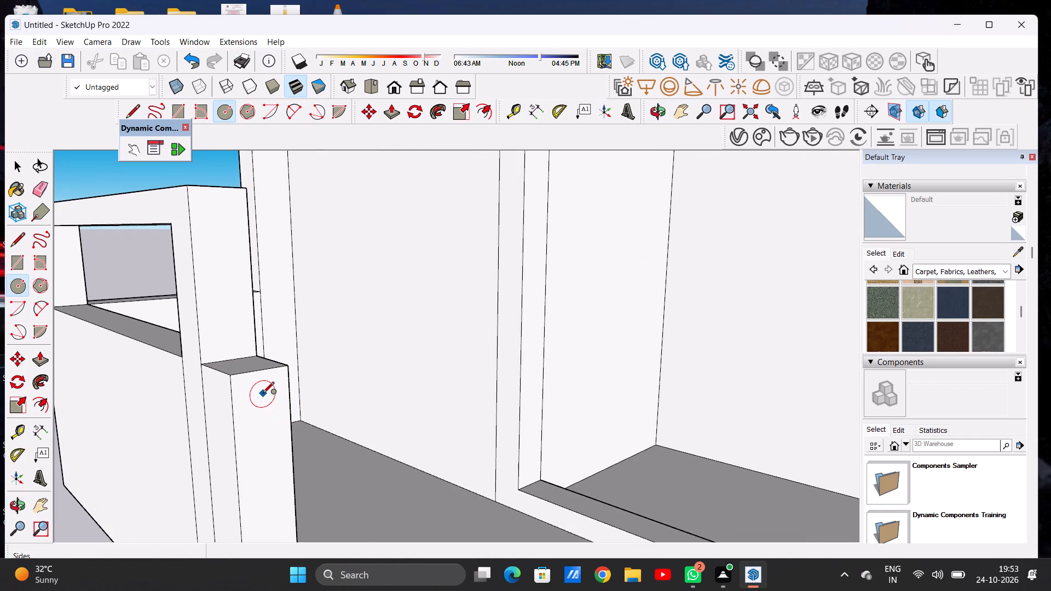
left_click(263, 395)
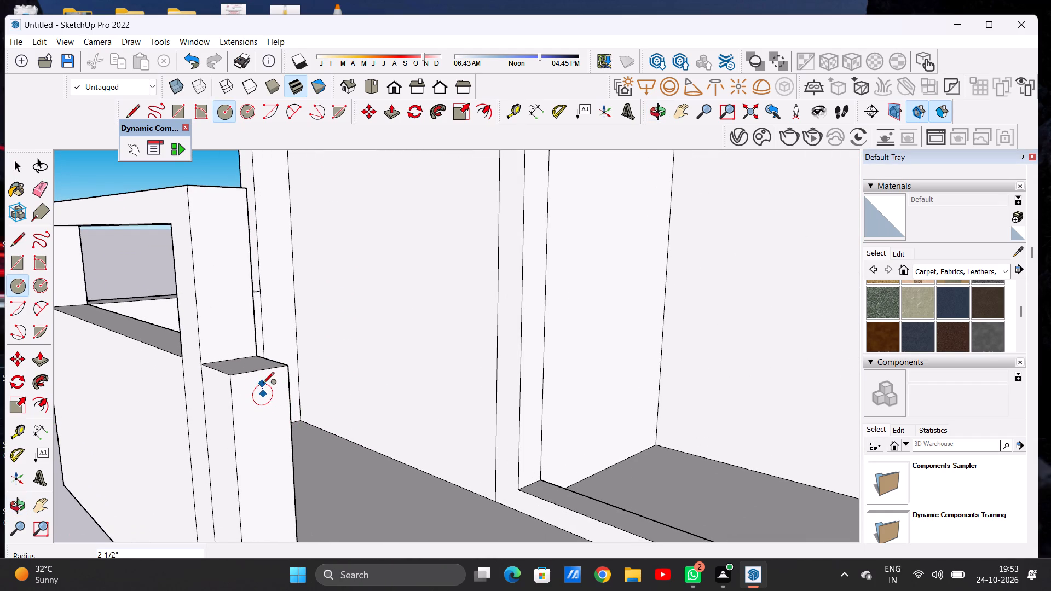
left_click(263, 384)
key("space")
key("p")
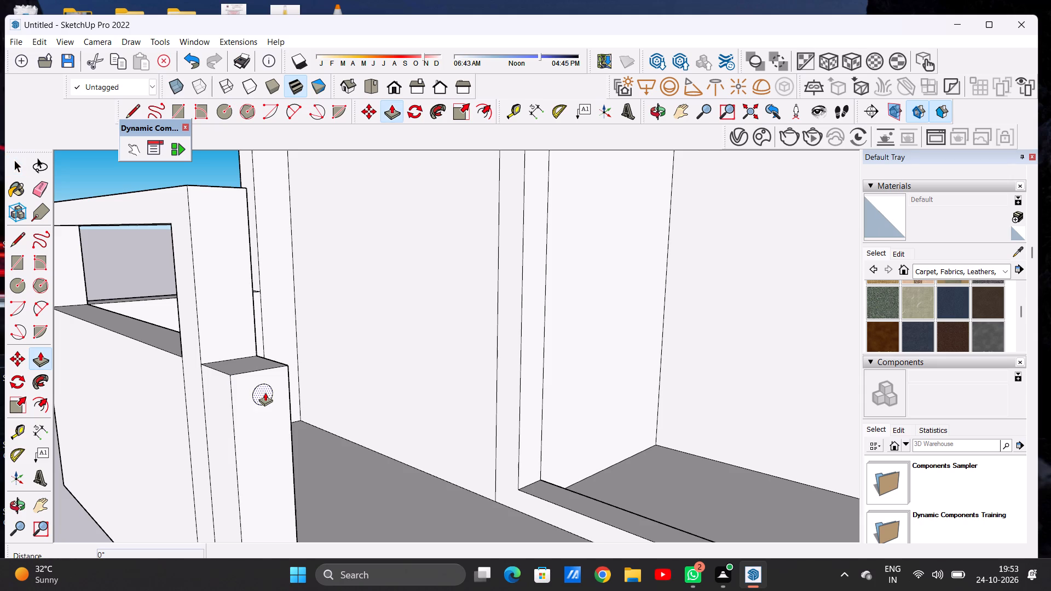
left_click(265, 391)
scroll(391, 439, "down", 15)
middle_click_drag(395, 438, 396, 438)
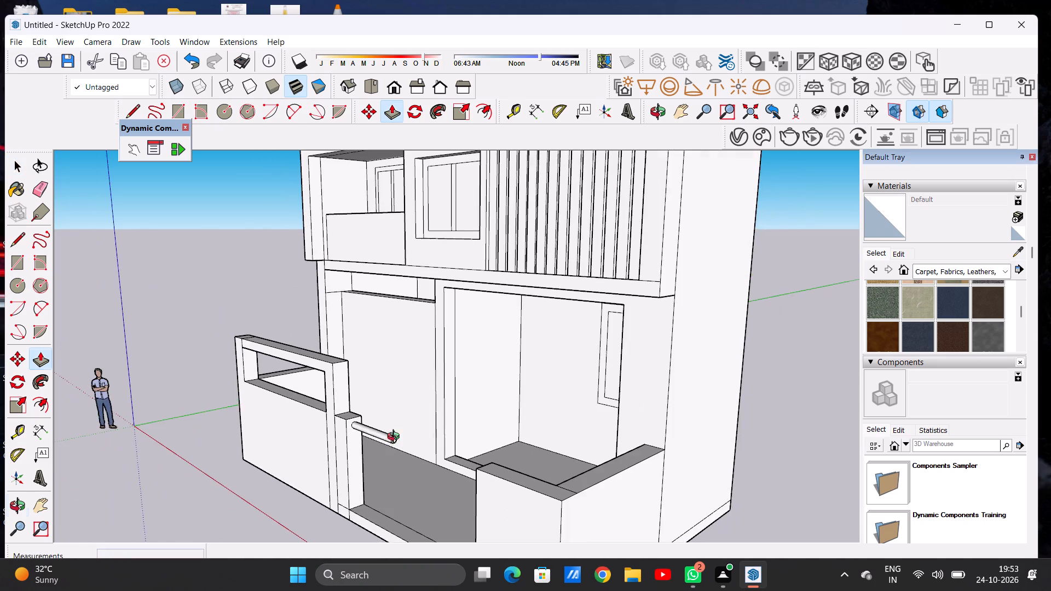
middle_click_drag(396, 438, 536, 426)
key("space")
Copy the circle about 5' 5/16" straight down the post's side face, just above its base.
middle_click_drag(402, 444, 384, 434)
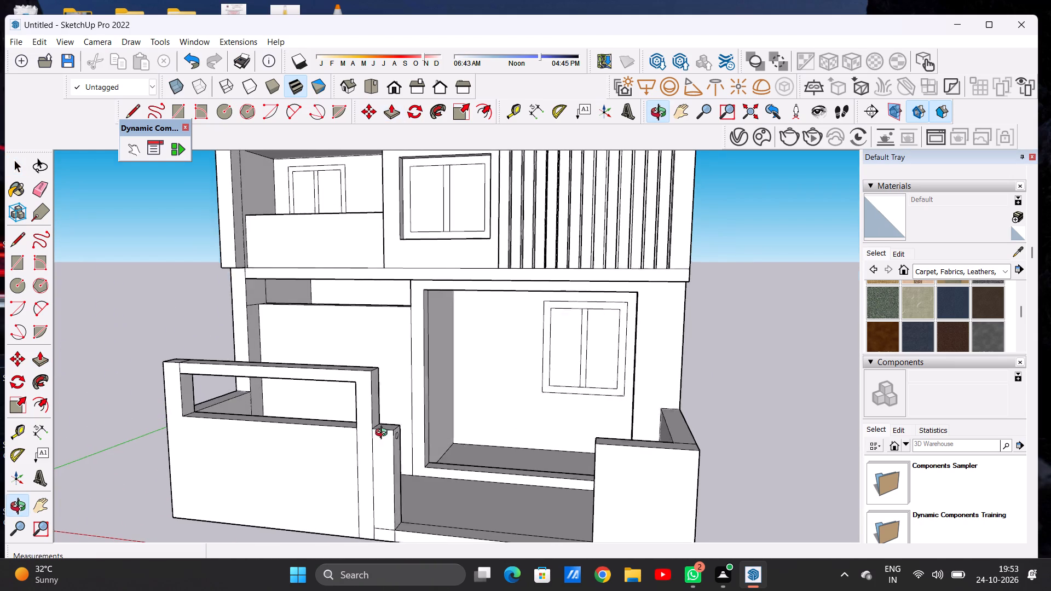
middle_click_drag(384, 434, 342, 408)
scroll(342, 395, "down", 7)
middle_click_drag(379, 450, 312, 457)
scroll(330, 438, "up", 8)
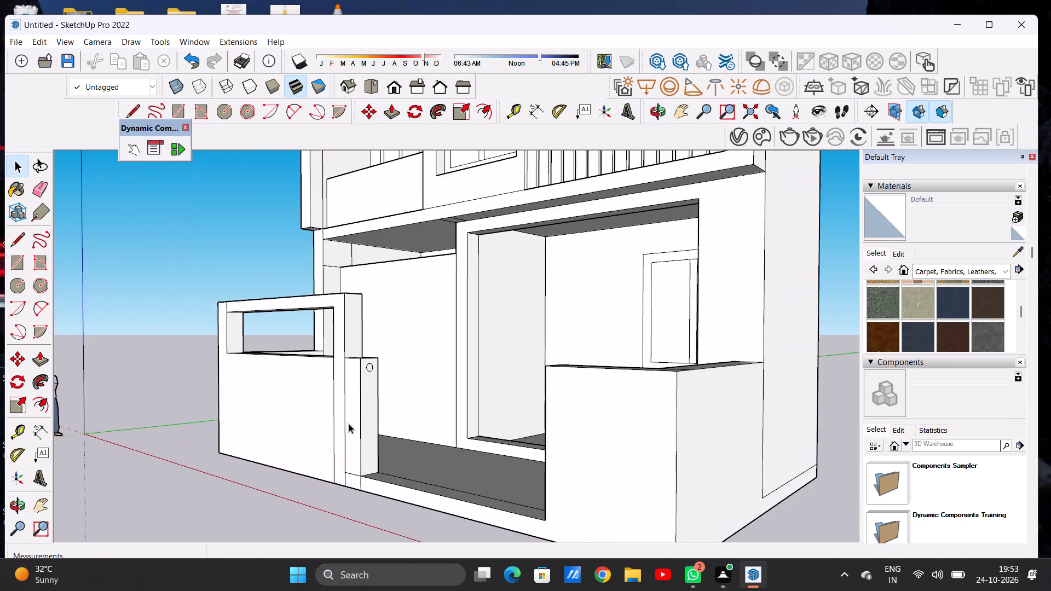
scroll(357, 412, "up", 7)
scroll(371, 367, "down", 1)
scroll(371, 367, "up", 3)
scroll(371, 367, "down", 1)
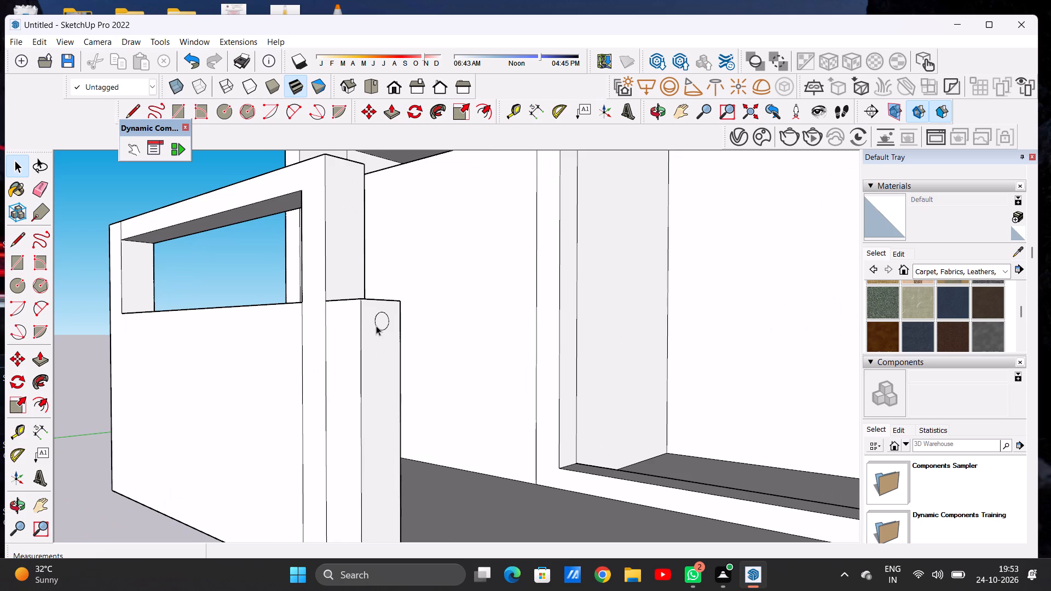
double_click(378, 326)
scroll(330, 365, "down", 5)
middle_click_drag(392, 379, 292, 402)
scroll(331, 335, "up", 4)
scroll(331, 335, "down", 1)
scroll(331, 335, "up", 1)
key("m")
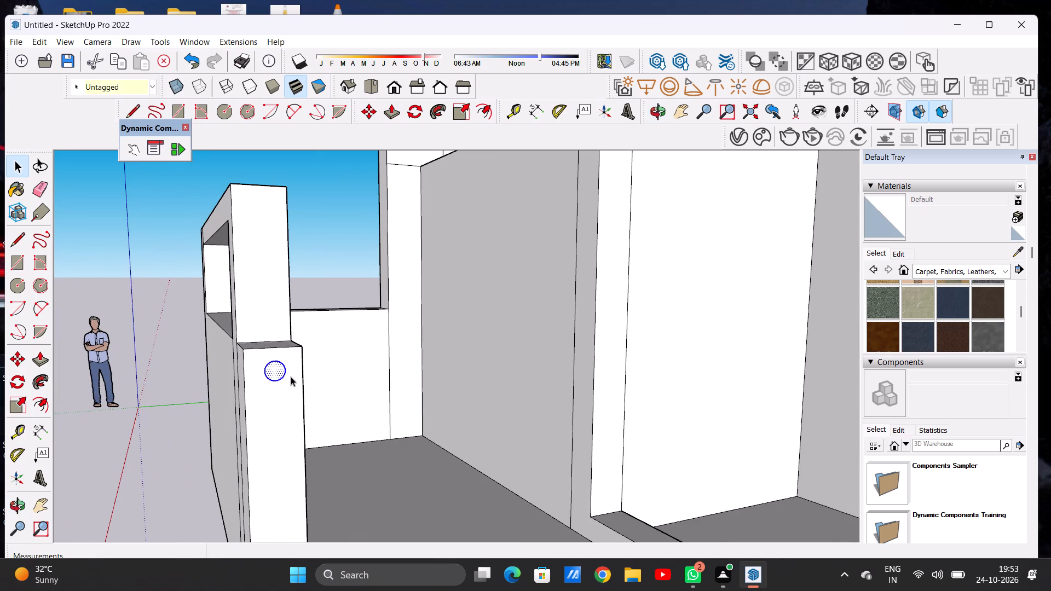
left_click(285, 374)
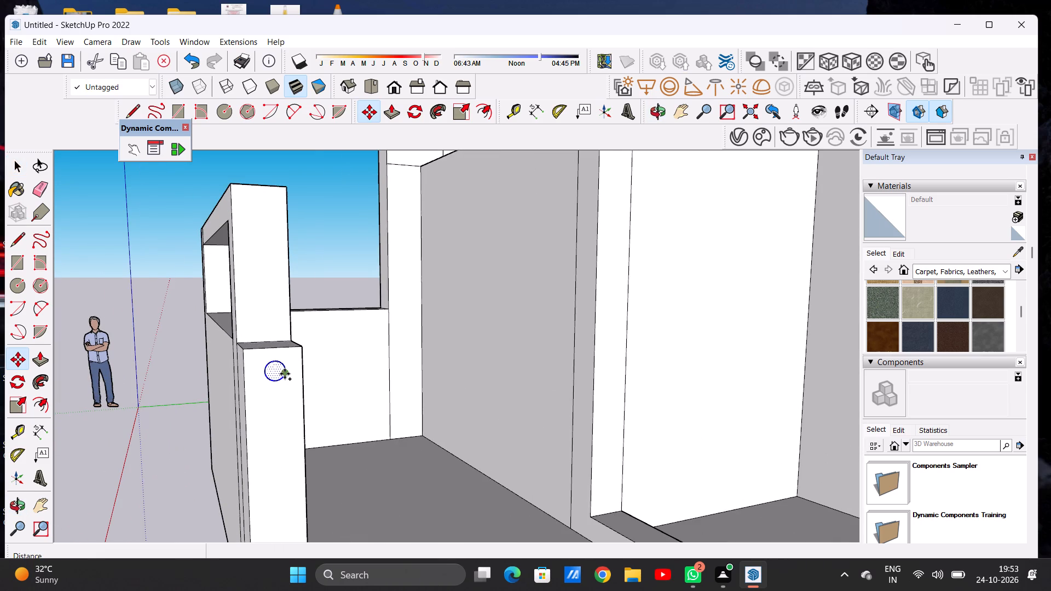
scroll(285, 378, "down", 12)
scroll(296, 440, "up", 6)
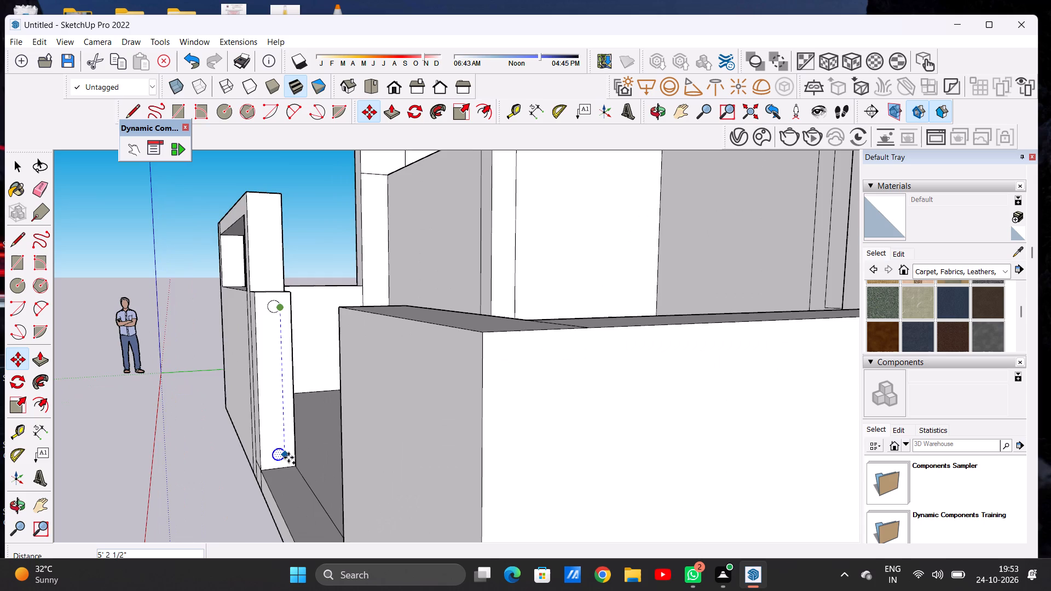
scroll(288, 457, "up", 7)
left_click(285, 445)
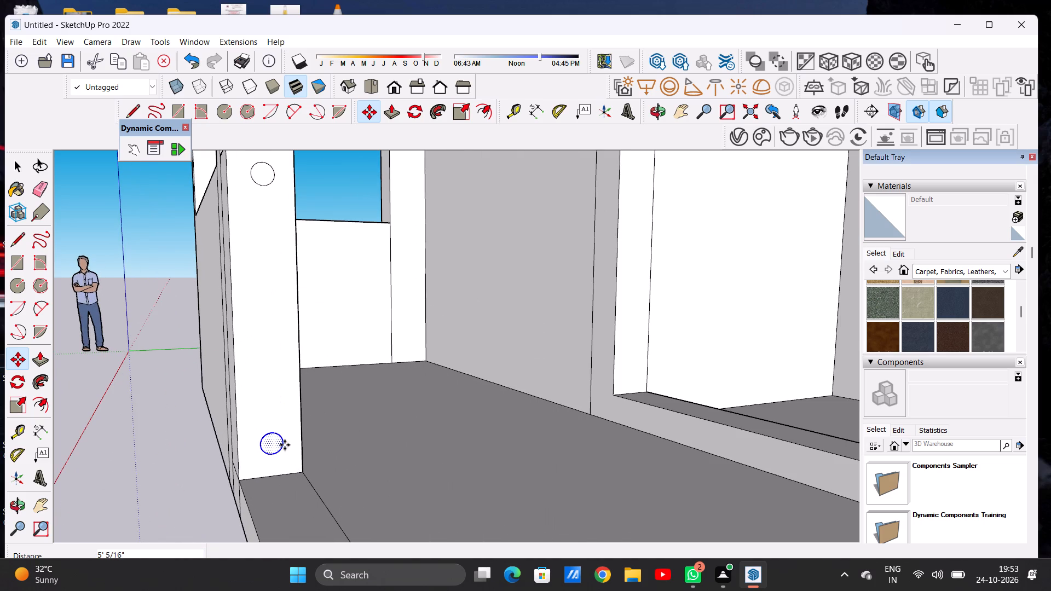
Copy the circle five more times between the top and bottom circles, alternating from both ends inward to form a vertical row.
left_click(285, 445)
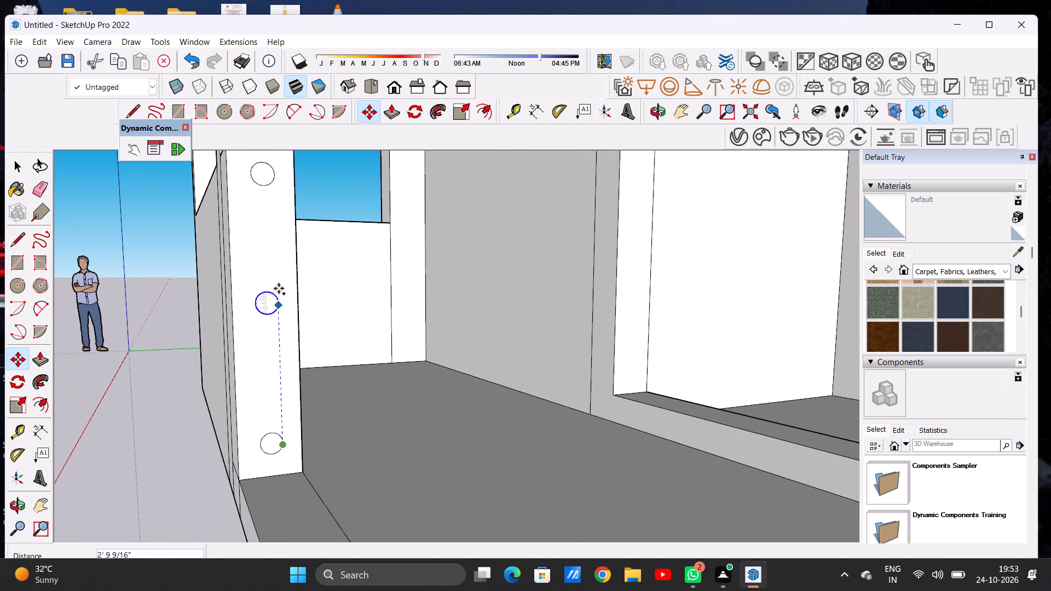
left_click(273, 218)
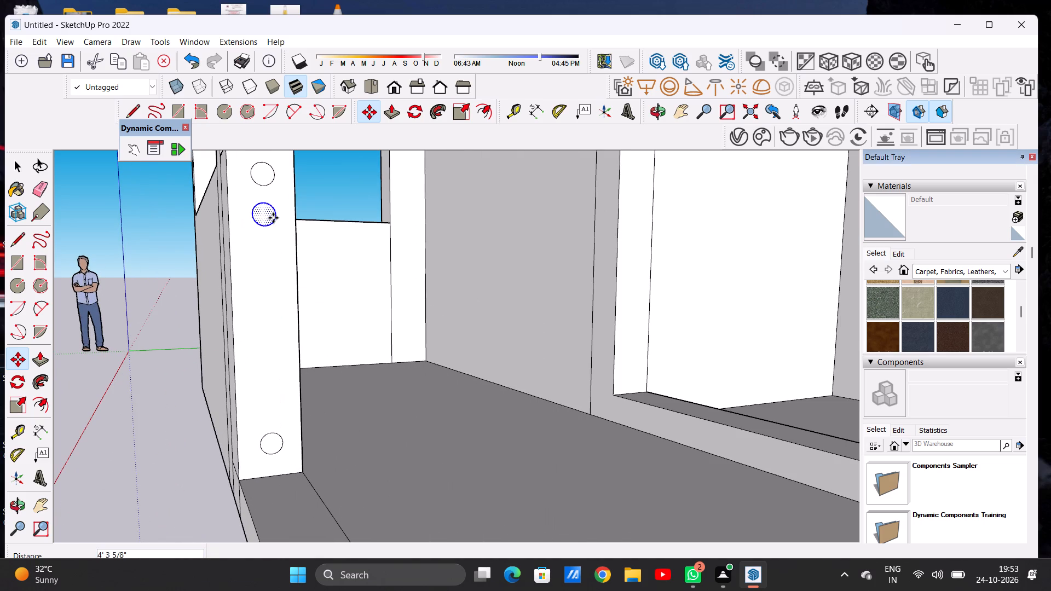
left_click(273, 218)
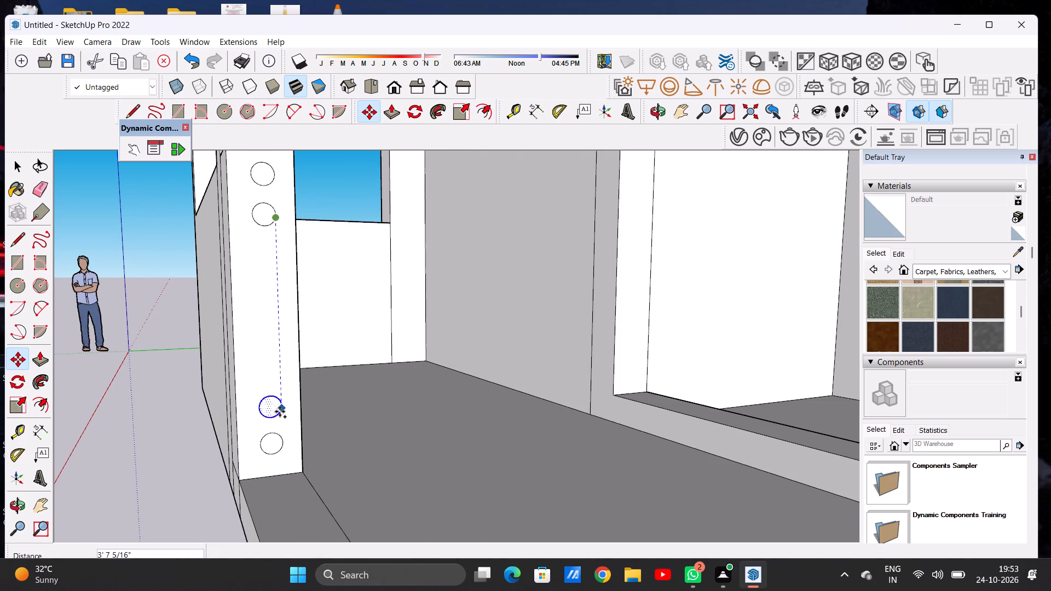
left_click(275, 405)
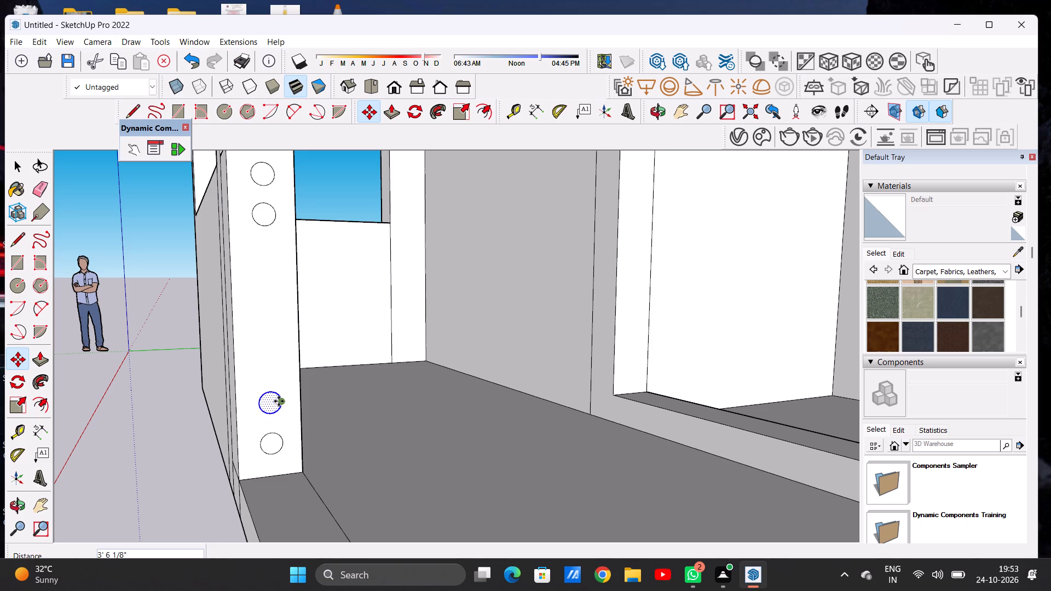
left_click(279, 401)
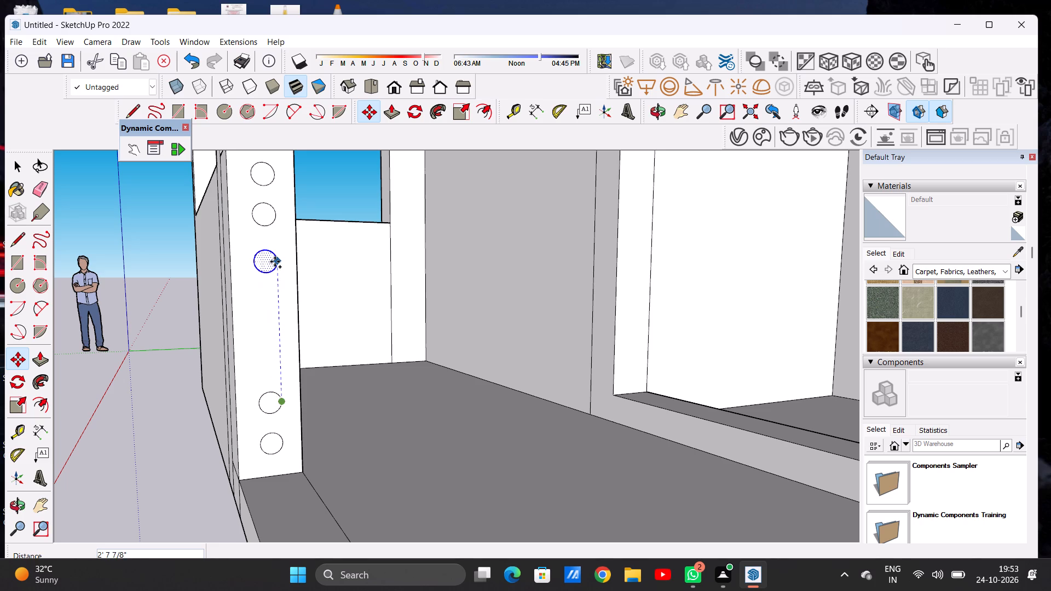
left_click(275, 259)
left_click(275, 259)
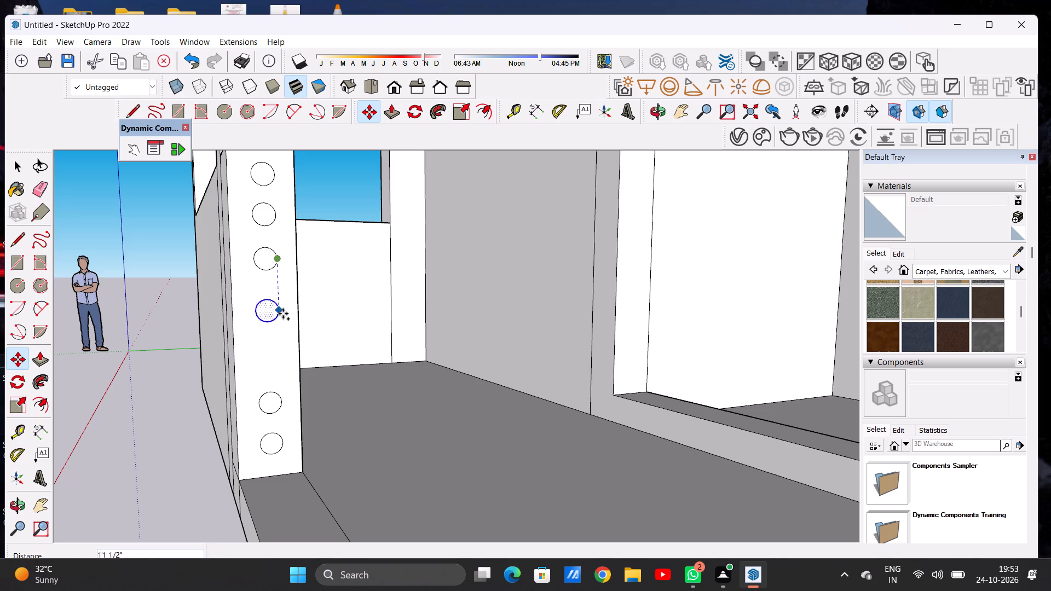
left_click(285, 359)
left_click(285, 359)
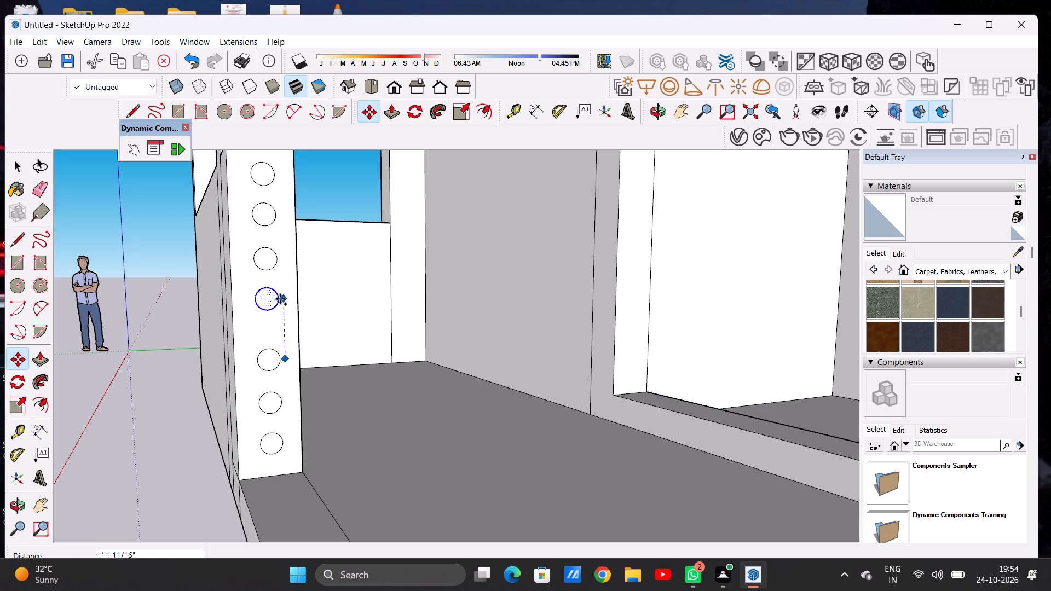
left_click(280, 300)
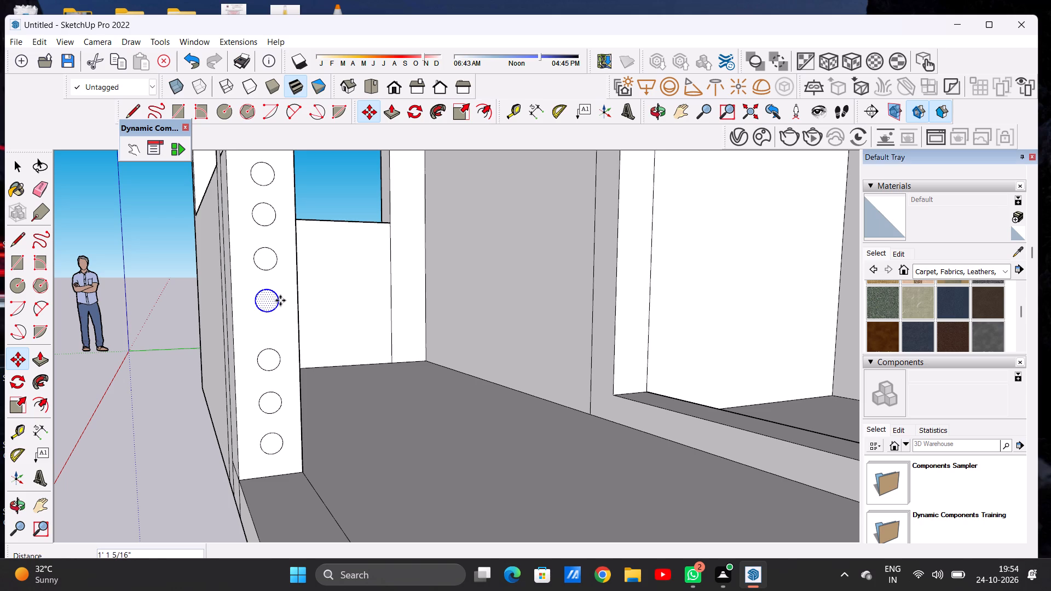
Move the fifth circle from the top slightly up, closer to the fourth circle.
key("space")
double_click(272, 361)
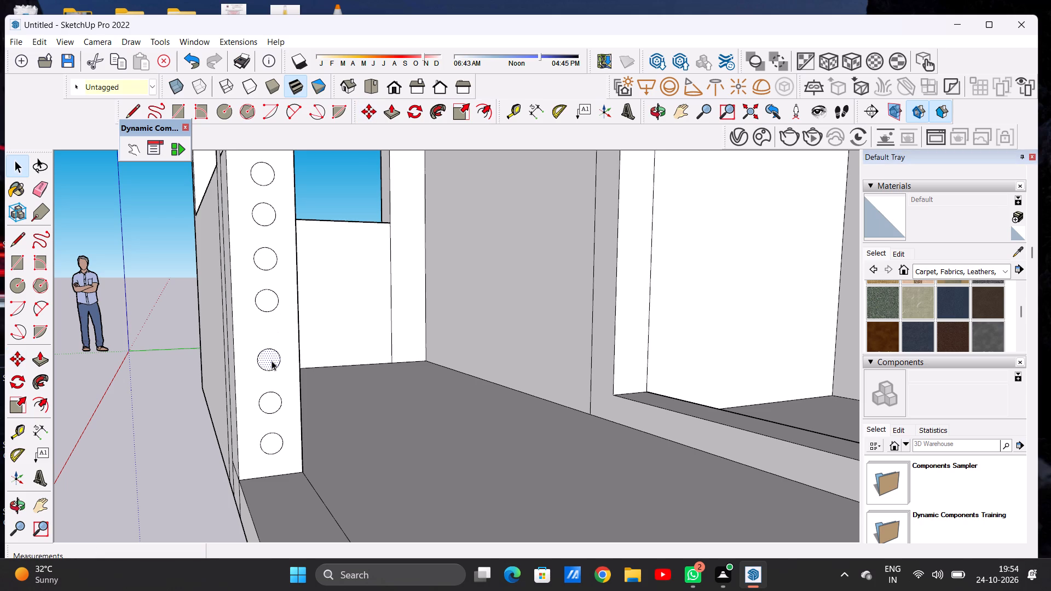
key("m")
left_click(272, 366)
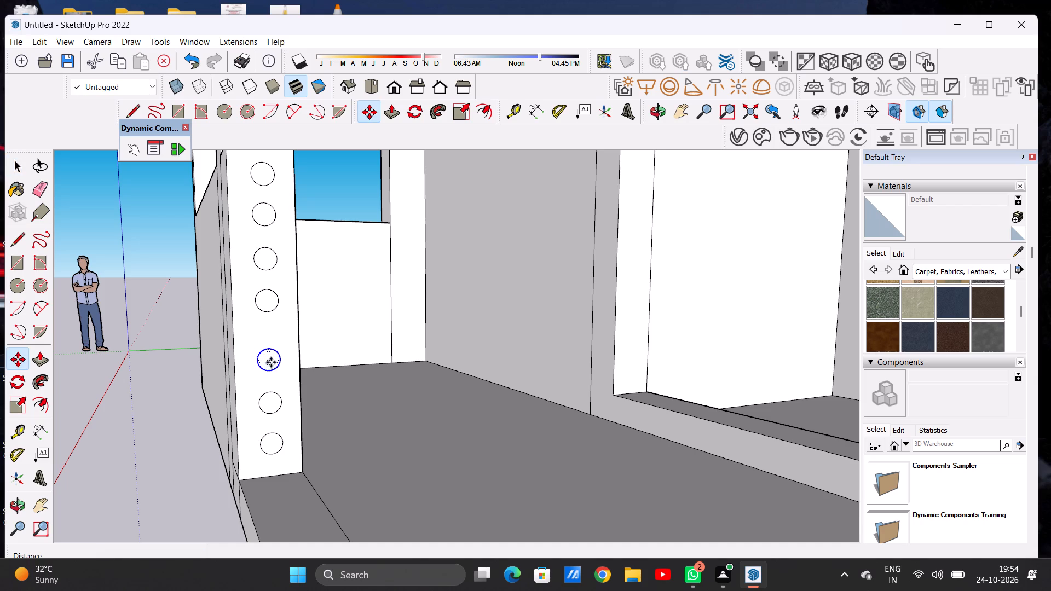
left_click(272, 351)
key("space")
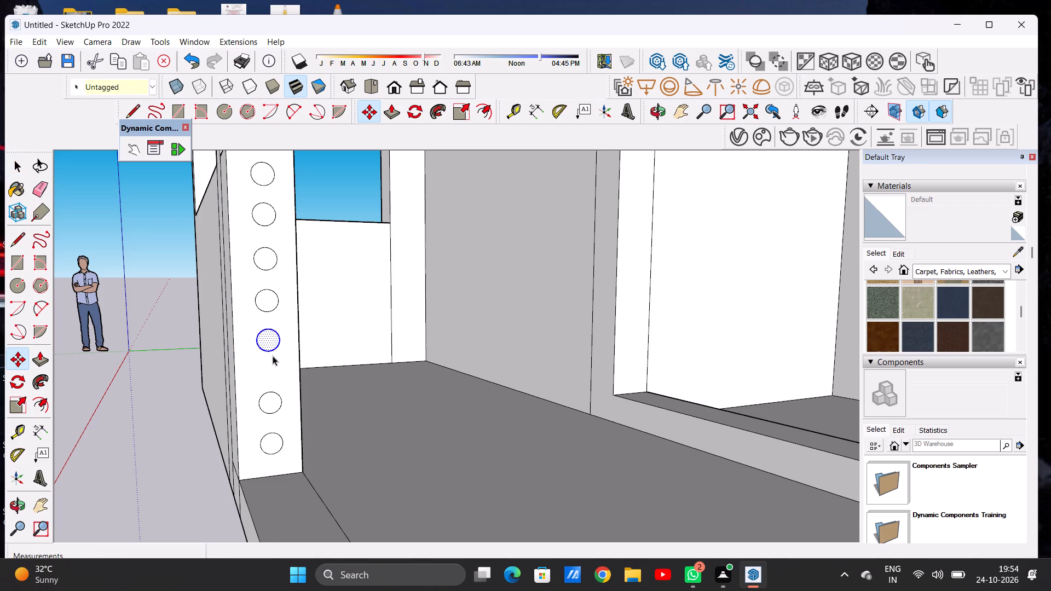
Move the sixth circle from the top up about 5 7/16" so it sits closer to the fifth circle.
double_click(274, 401)
key("m")
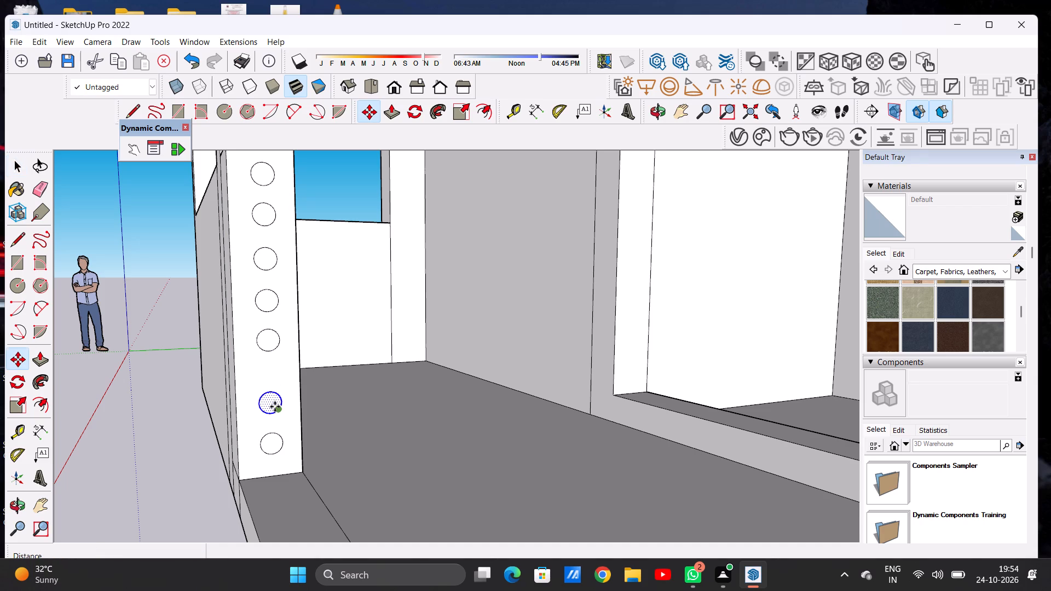
left_click(275, 407)
left_click(278, 386)
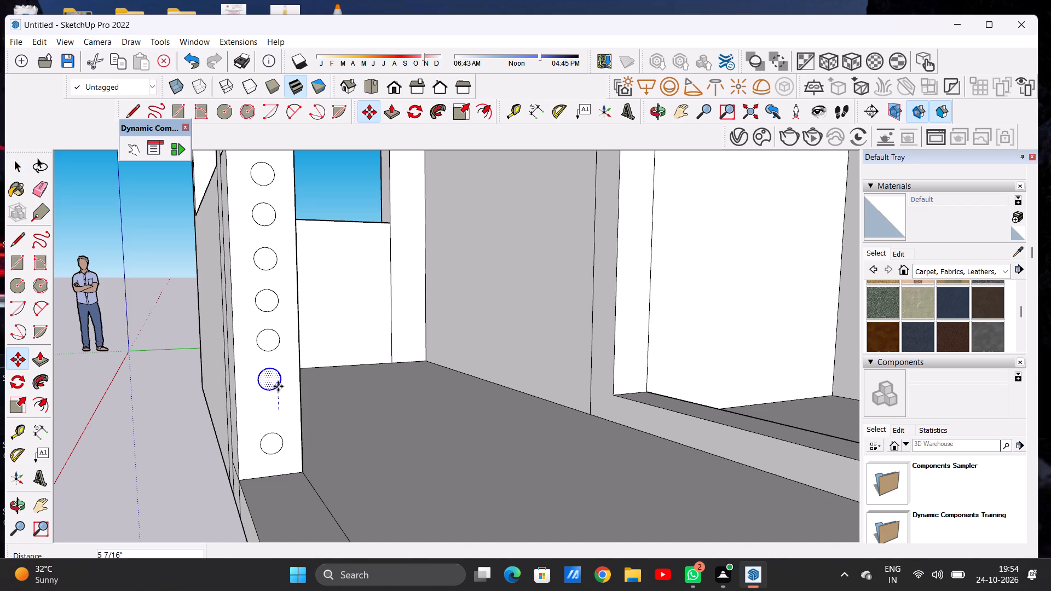
Move the bottom circle about 2 5/8" down, closer to the post's base.
key("space")
double_click(272, 442)
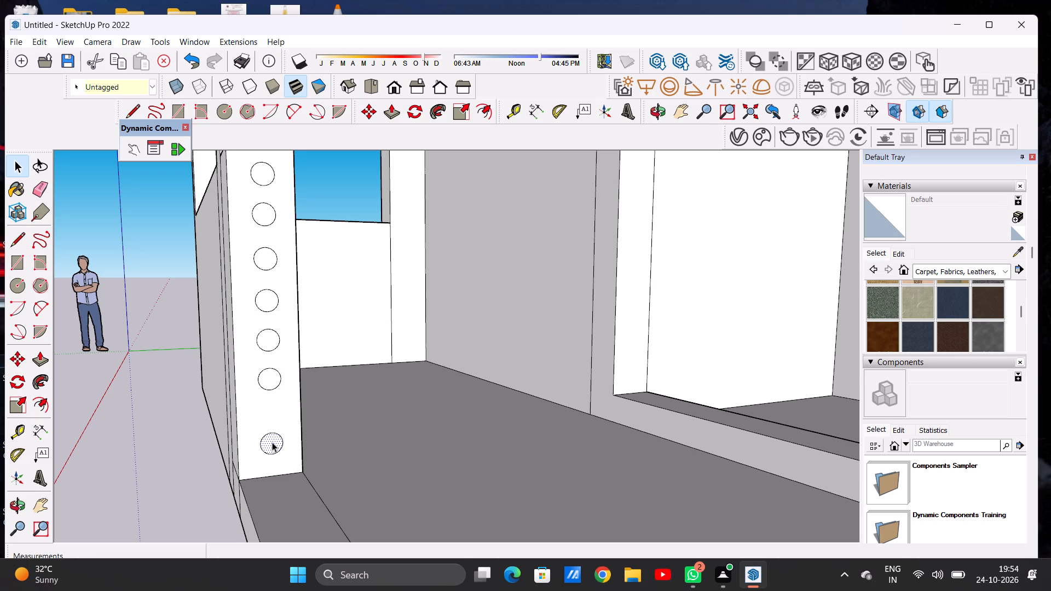
key("m")
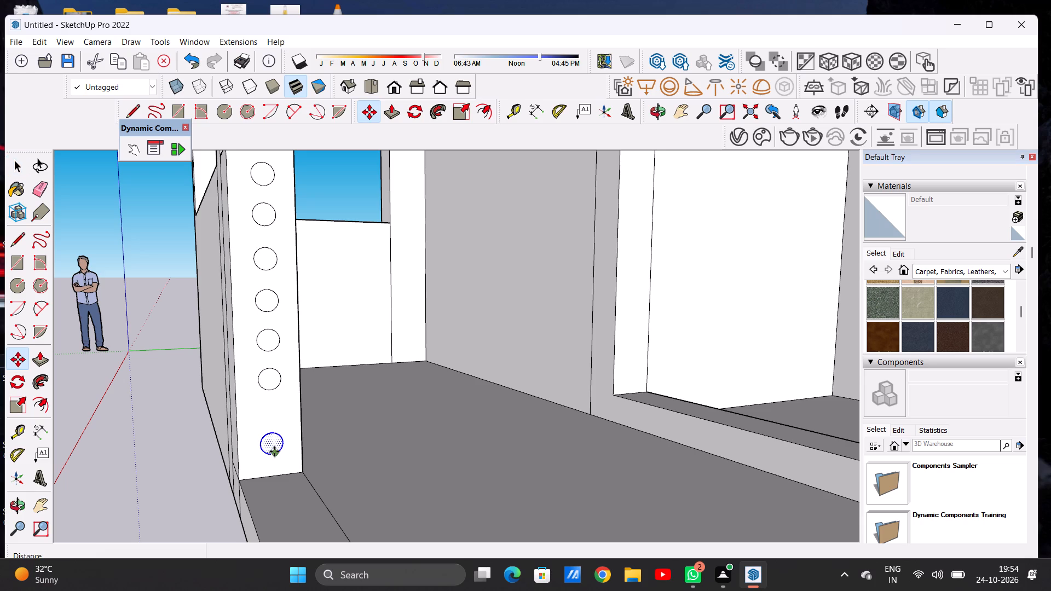
left_click(274, 451)
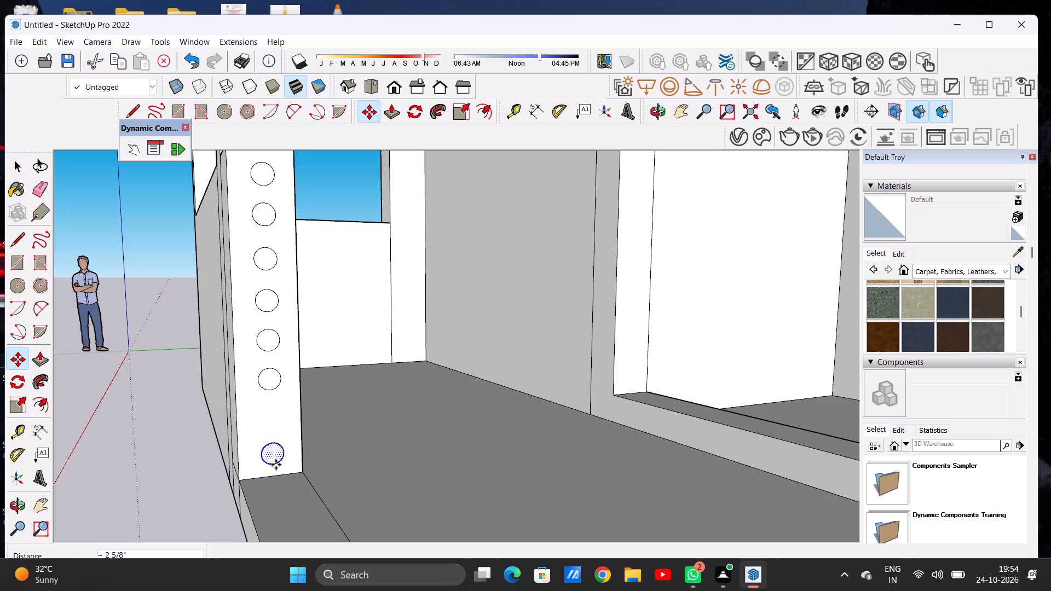
left_click(276, 465)
Copy the bottom circle about 8 5/8" straight up to fill the gap below the sixth circle.
left_click(276, 465)
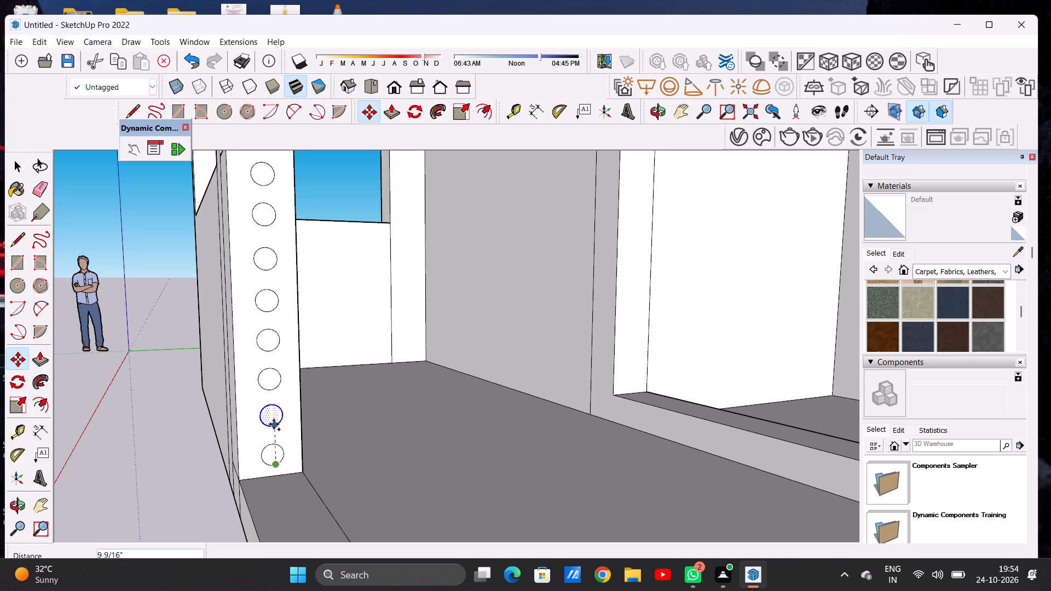
left_click(275, 428)
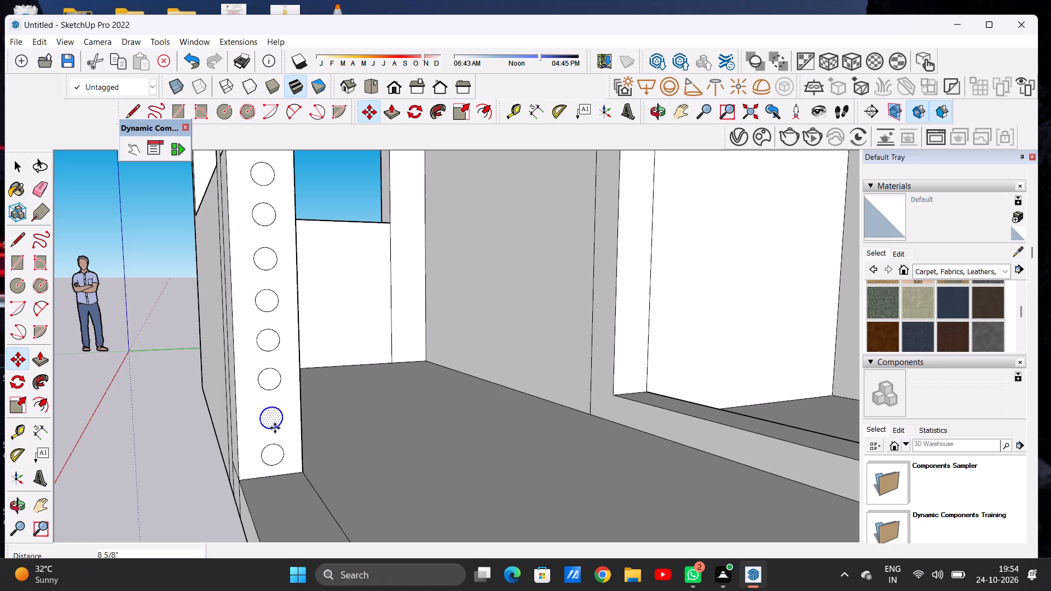
key("space")
scroll(293, 387, "down", 15)
left_click(266, 246)
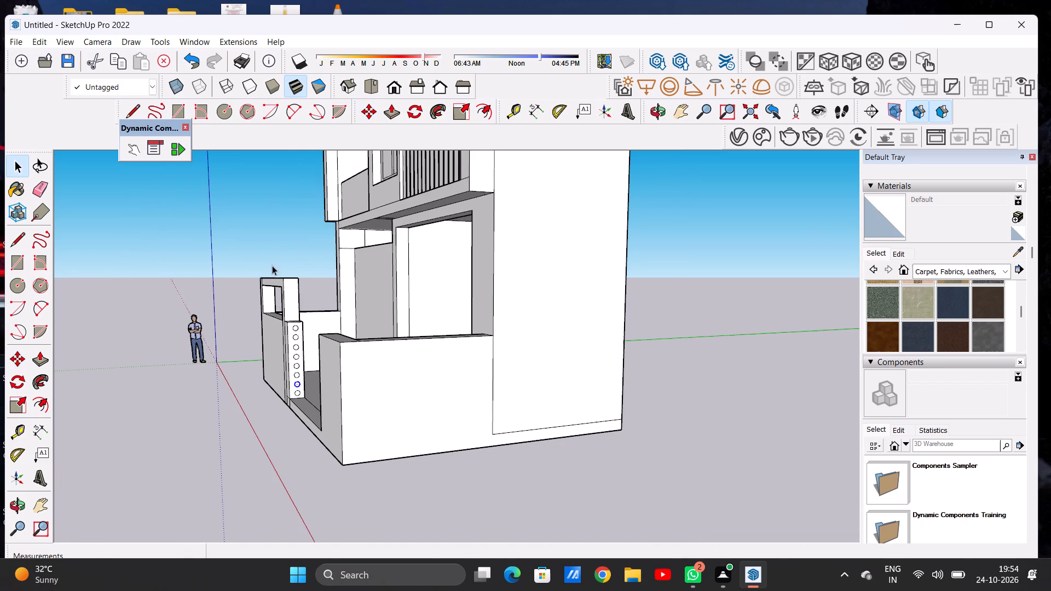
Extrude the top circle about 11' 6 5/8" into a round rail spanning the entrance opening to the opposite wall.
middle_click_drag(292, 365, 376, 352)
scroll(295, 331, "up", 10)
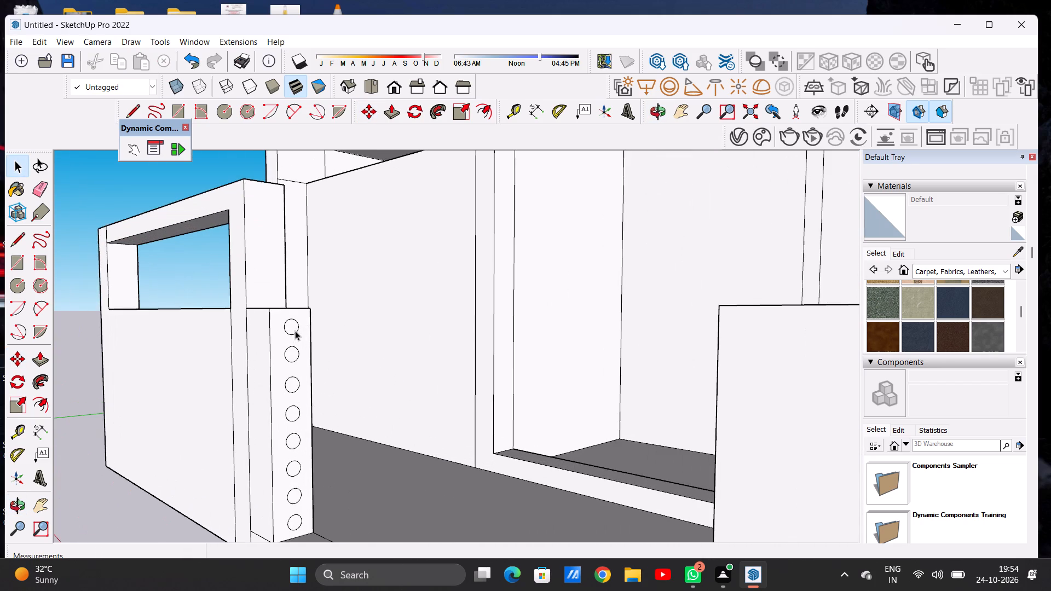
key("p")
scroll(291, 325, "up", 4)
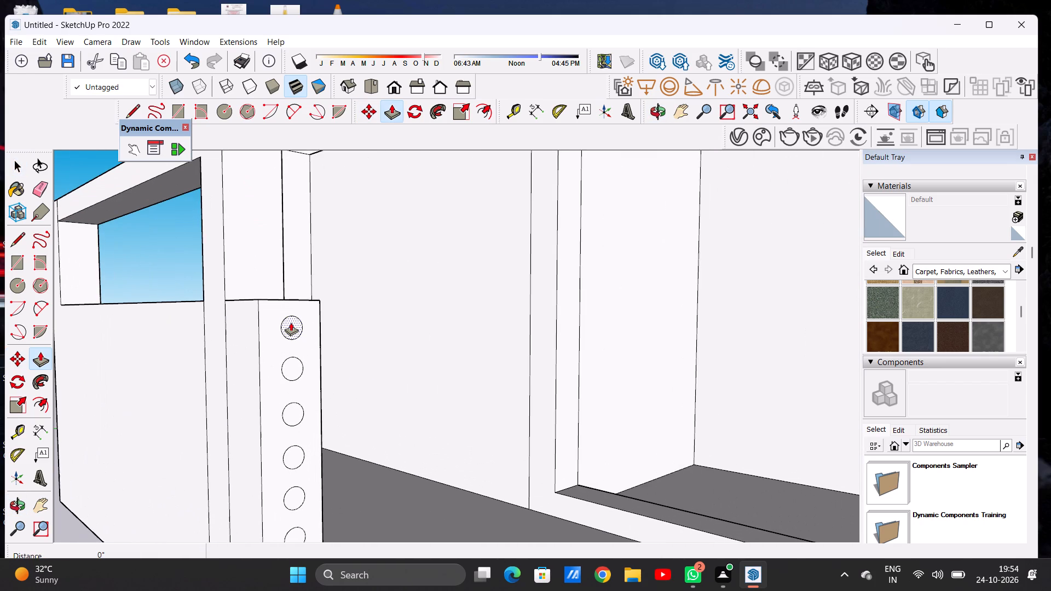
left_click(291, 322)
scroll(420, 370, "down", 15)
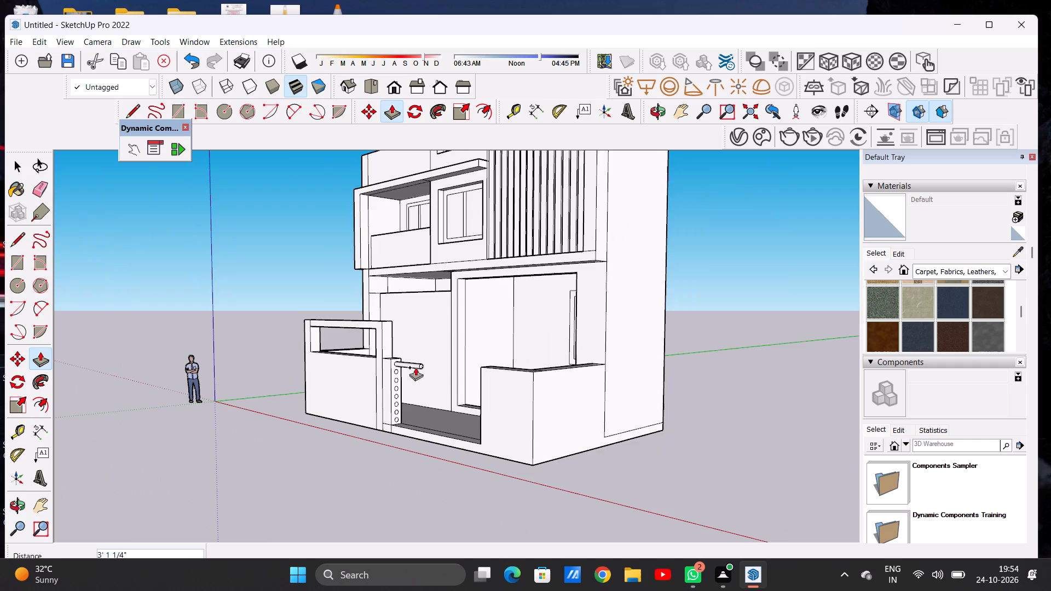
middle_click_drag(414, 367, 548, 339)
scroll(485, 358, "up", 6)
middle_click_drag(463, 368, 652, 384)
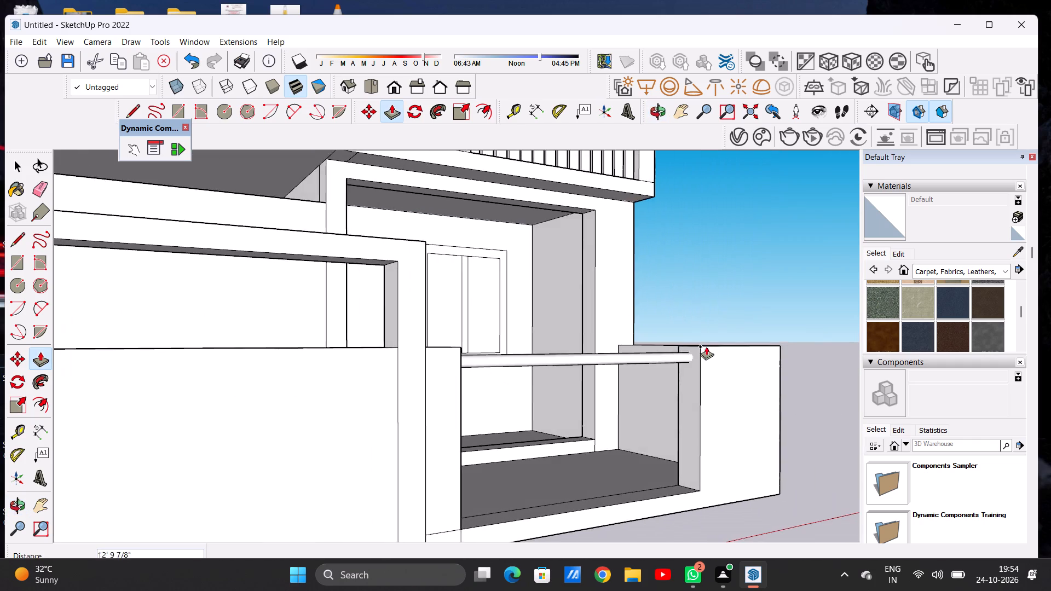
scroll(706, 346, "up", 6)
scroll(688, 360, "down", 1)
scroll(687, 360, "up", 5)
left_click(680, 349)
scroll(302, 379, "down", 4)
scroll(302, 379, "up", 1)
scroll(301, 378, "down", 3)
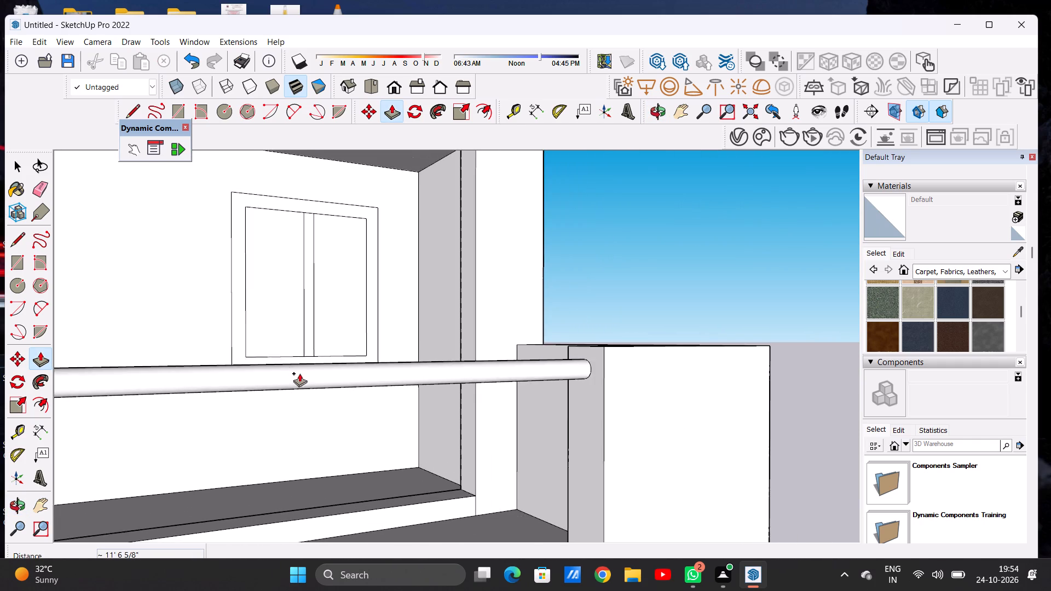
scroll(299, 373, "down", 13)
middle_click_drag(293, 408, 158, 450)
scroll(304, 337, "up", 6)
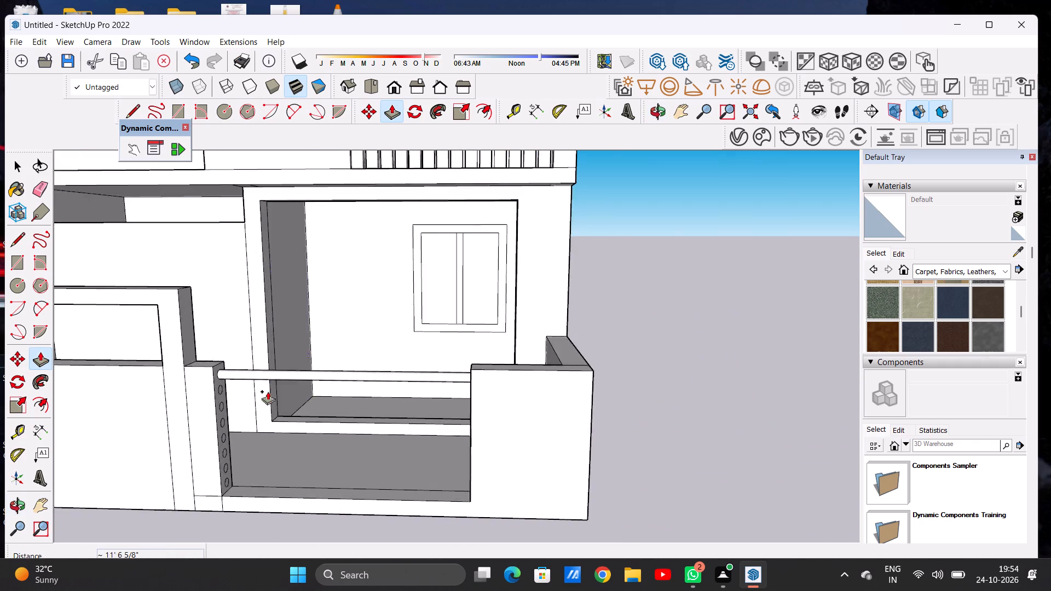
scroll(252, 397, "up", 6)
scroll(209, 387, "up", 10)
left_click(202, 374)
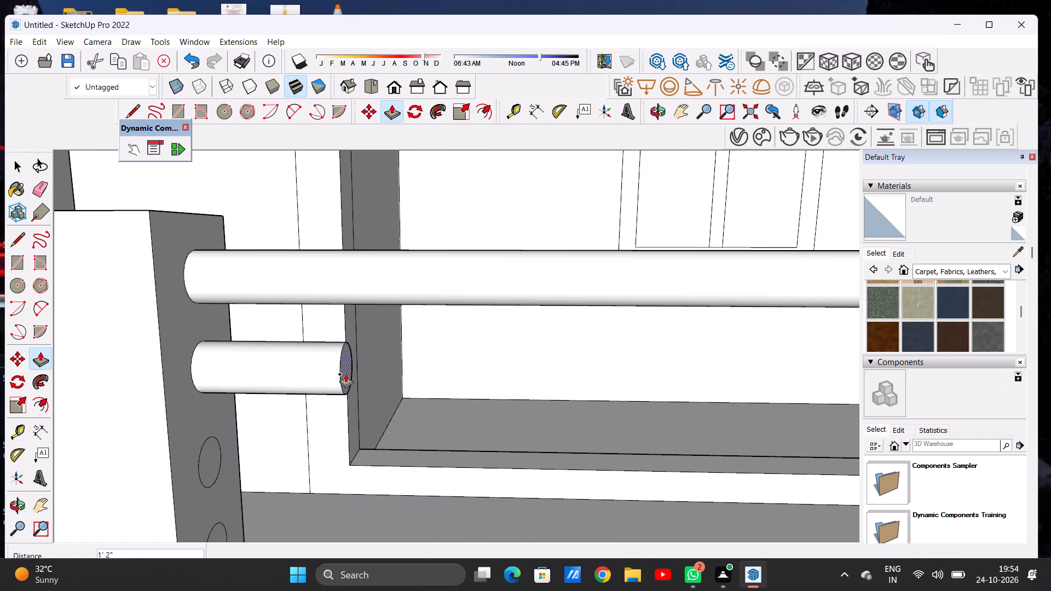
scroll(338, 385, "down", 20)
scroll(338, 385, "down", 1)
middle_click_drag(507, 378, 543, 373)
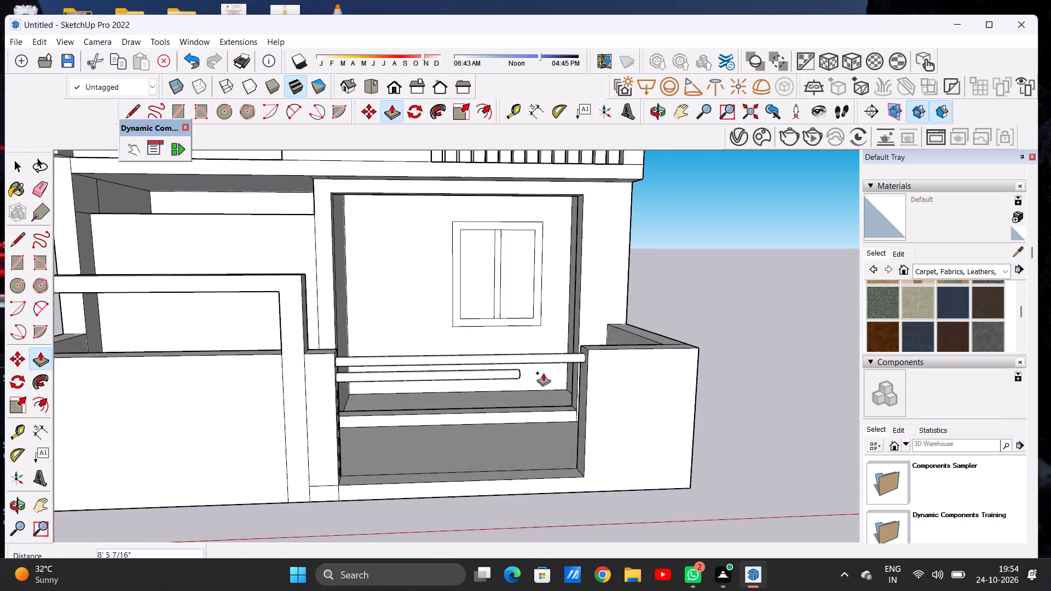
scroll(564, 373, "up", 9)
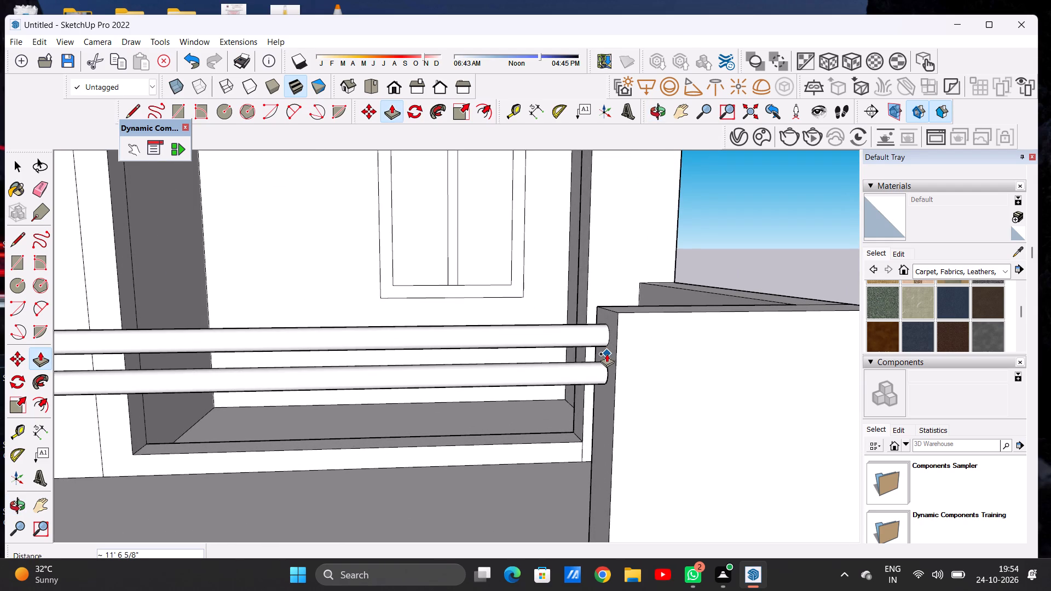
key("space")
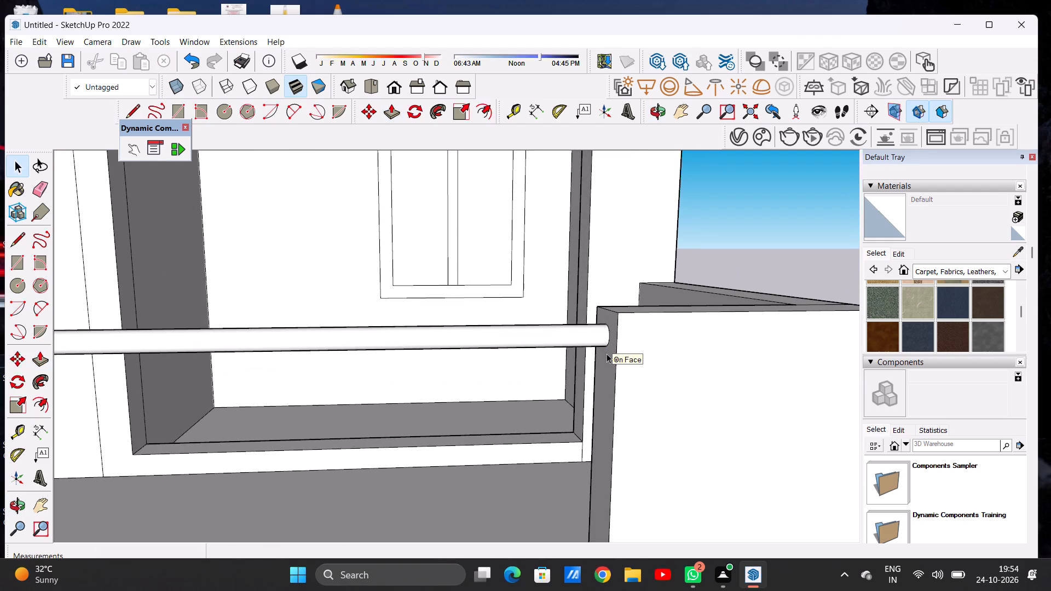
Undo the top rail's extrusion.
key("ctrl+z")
Draw three short parallel lines, each about 1' 2 3/16", across the entrance sill near its middle, marking two narrow adjoining strips.
scroll(607, 352, "down", 13)
middle_click_drag(517, 356, 481, 485)
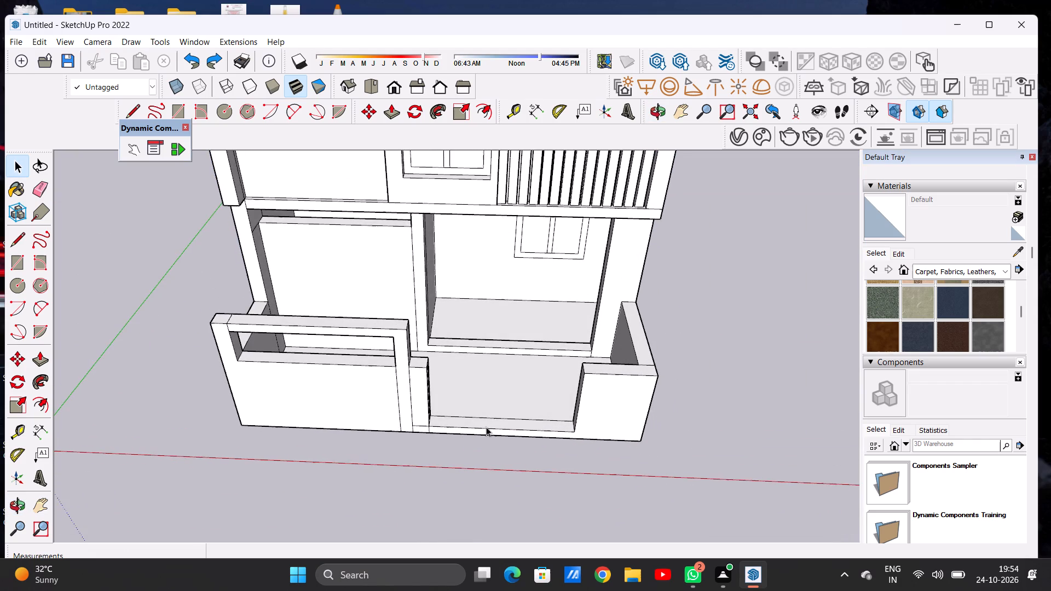
scroll(515, 431, "up", 2)
scroll(529, 427, "down", 1)
scroll(529, 427, "up", 2)
key("l")
scroll(516, 435, "up", 6)
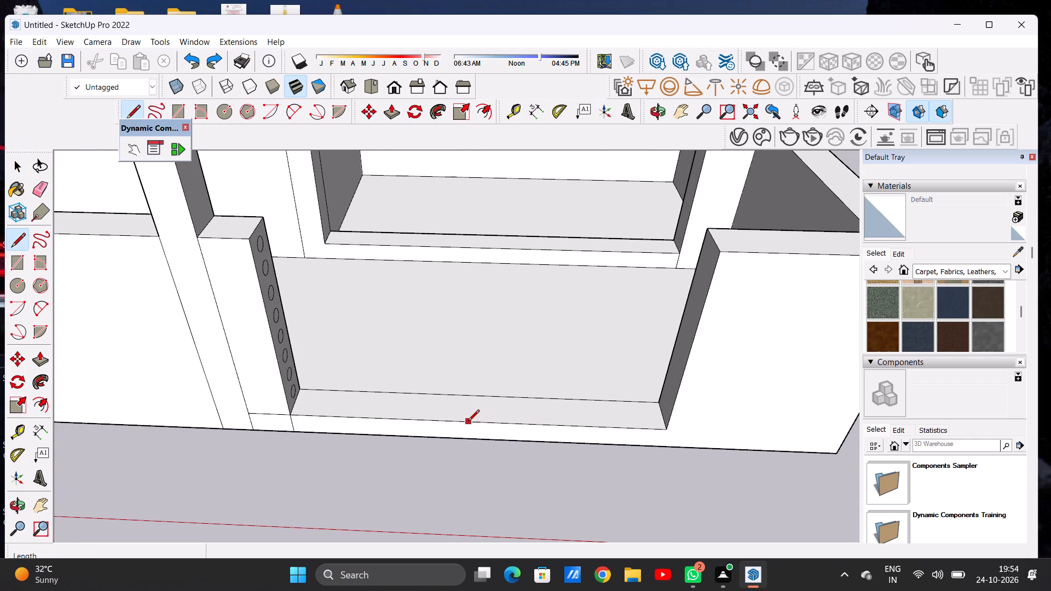
left_click(465, 422)
left_click(464, 392)
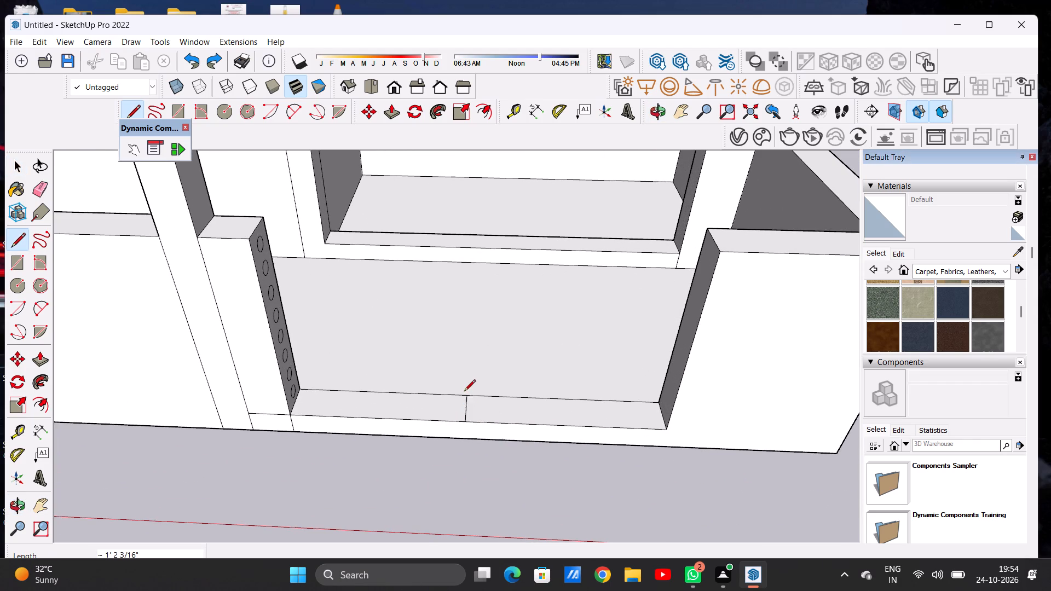
left_click(496, 424)
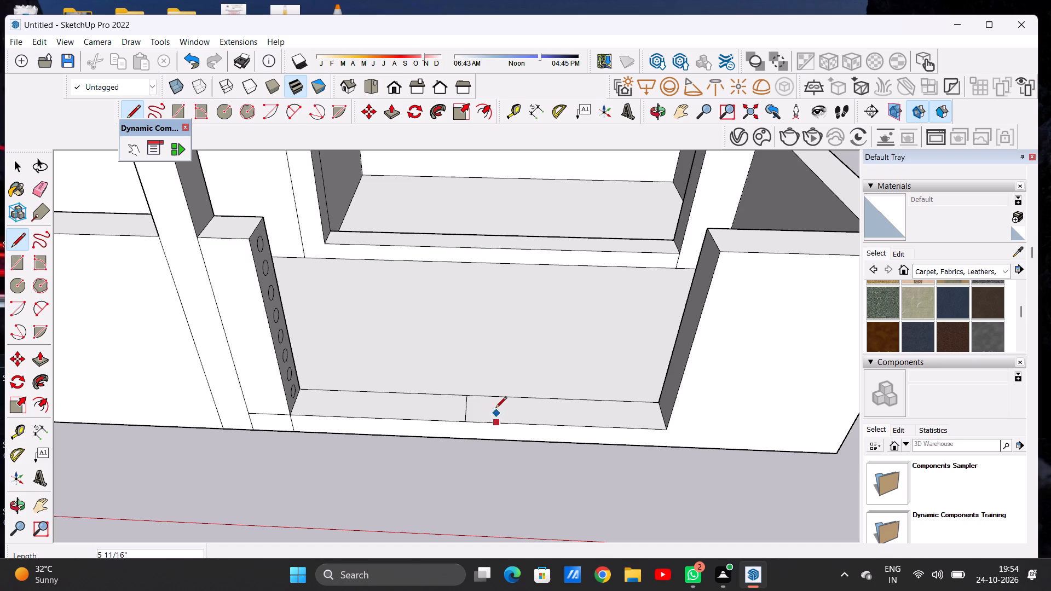
left_click(495, 398)
left_click(483, 421)
left_click(479, 401)
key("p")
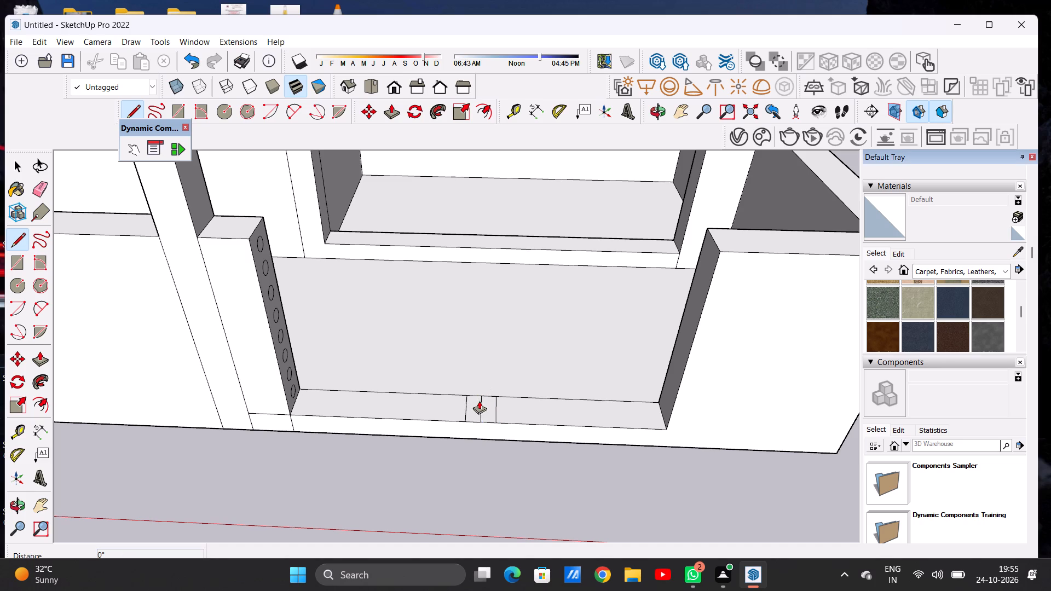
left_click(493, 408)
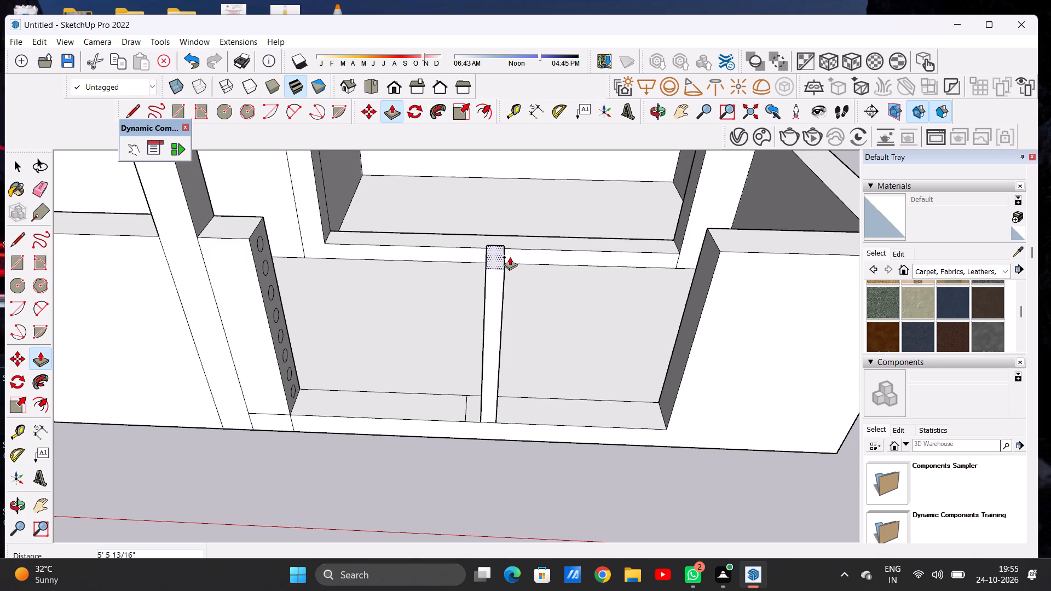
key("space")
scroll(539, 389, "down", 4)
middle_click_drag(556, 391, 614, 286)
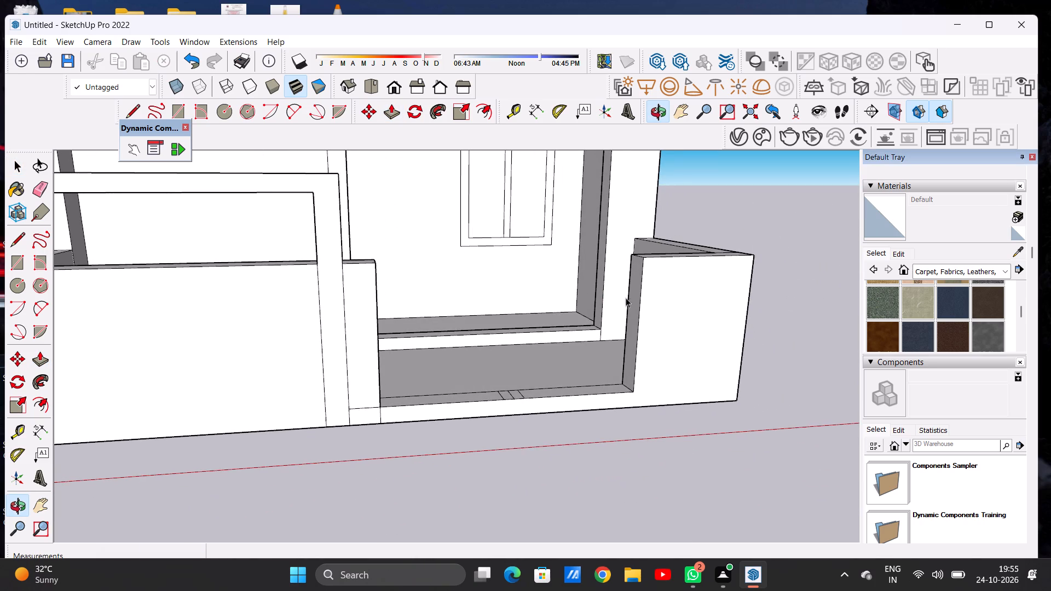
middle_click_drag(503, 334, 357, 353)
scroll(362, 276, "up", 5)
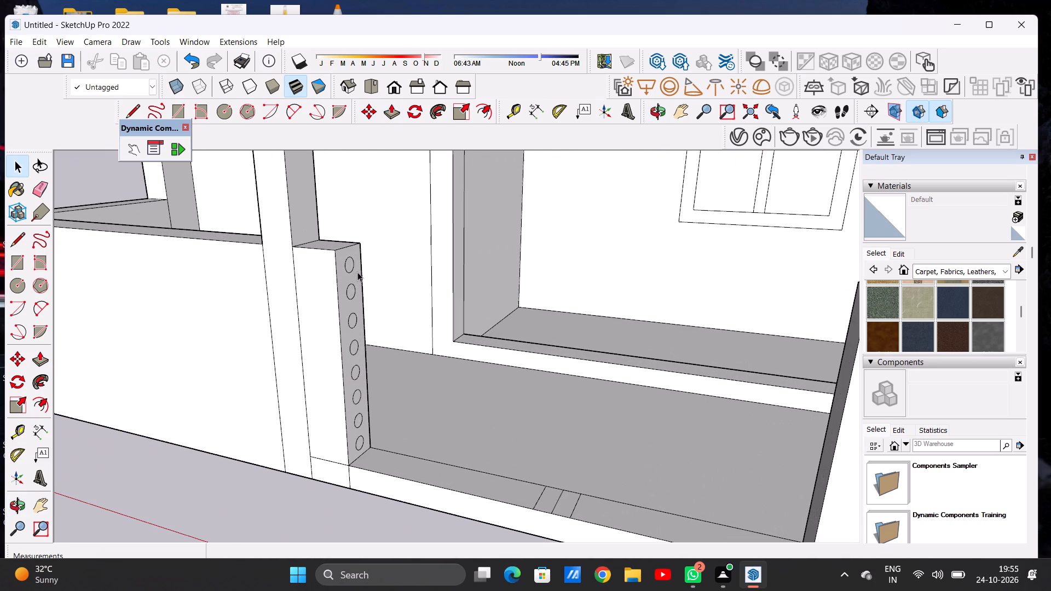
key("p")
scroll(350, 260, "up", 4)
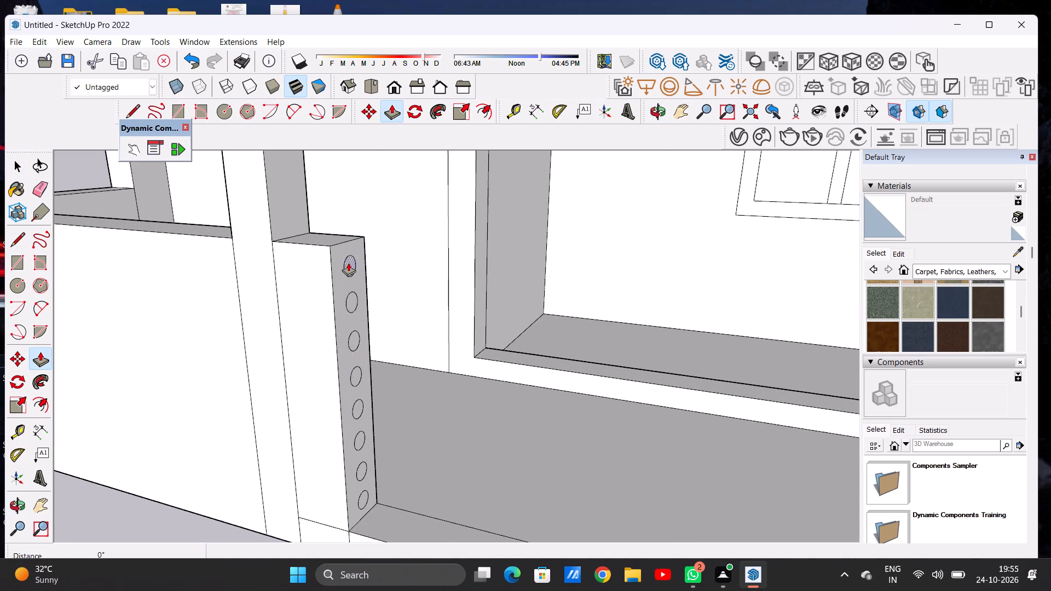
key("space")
Draw a horizontal line across the low post's side face just above the top circle, marking off a narrow top strip.
key("l")
middle_click_drag(373, 279, 287, 281)
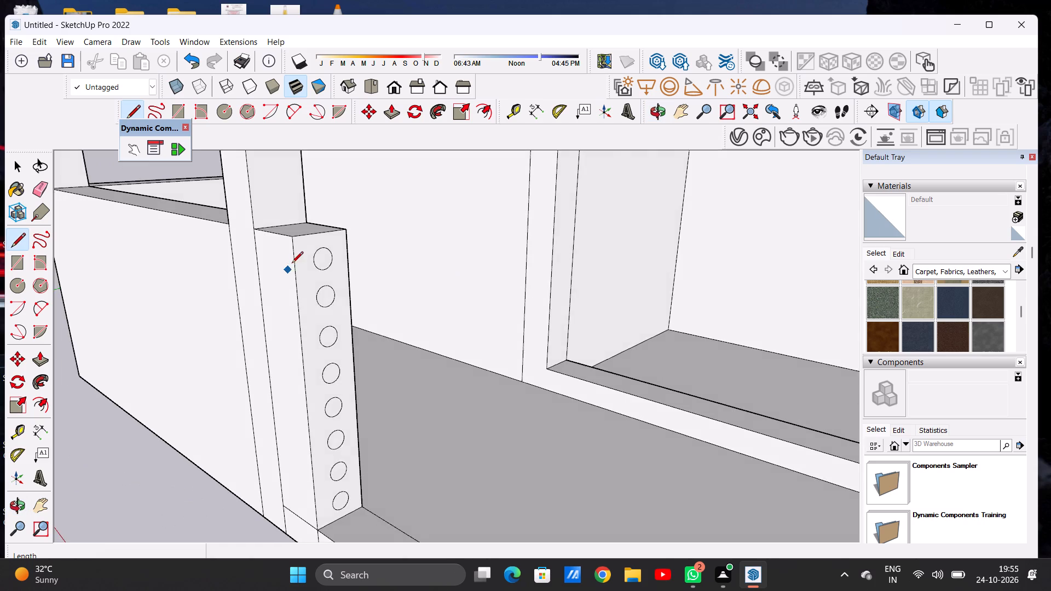
scroll(292, 263, "up", 6)
left_click(298, 243)
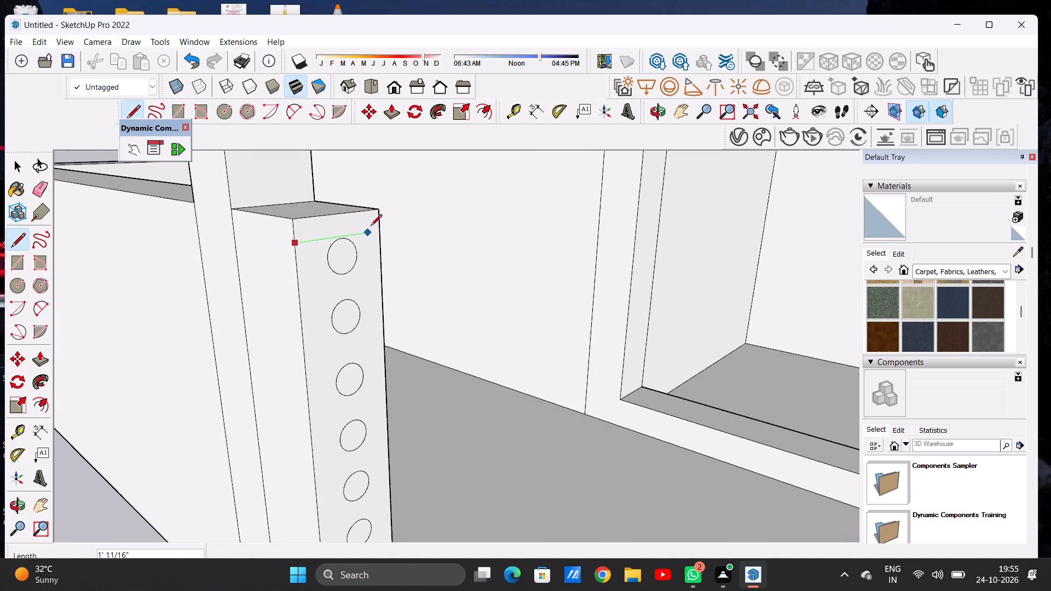
left_click(383, 229)
key("space")
Extrude the narrow strip at the top of the low post about 11' 6 5/8" across the entrance opening to the opposite wall.
type("P")
left_click(334, 220)
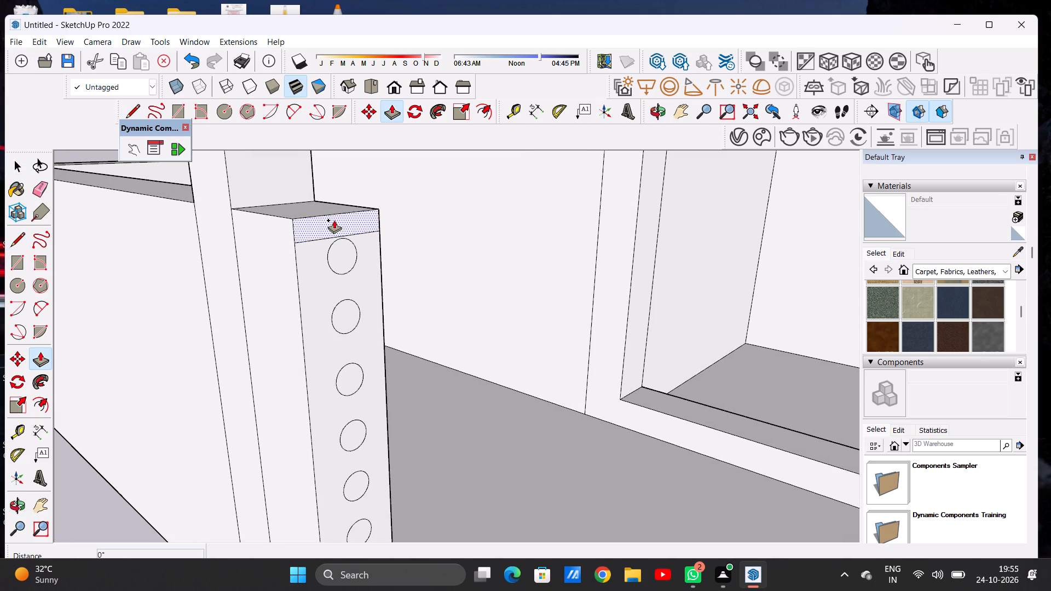
scroll(499, 272, "down", 17)
middle_click_drag(555, 270, 680, 258)
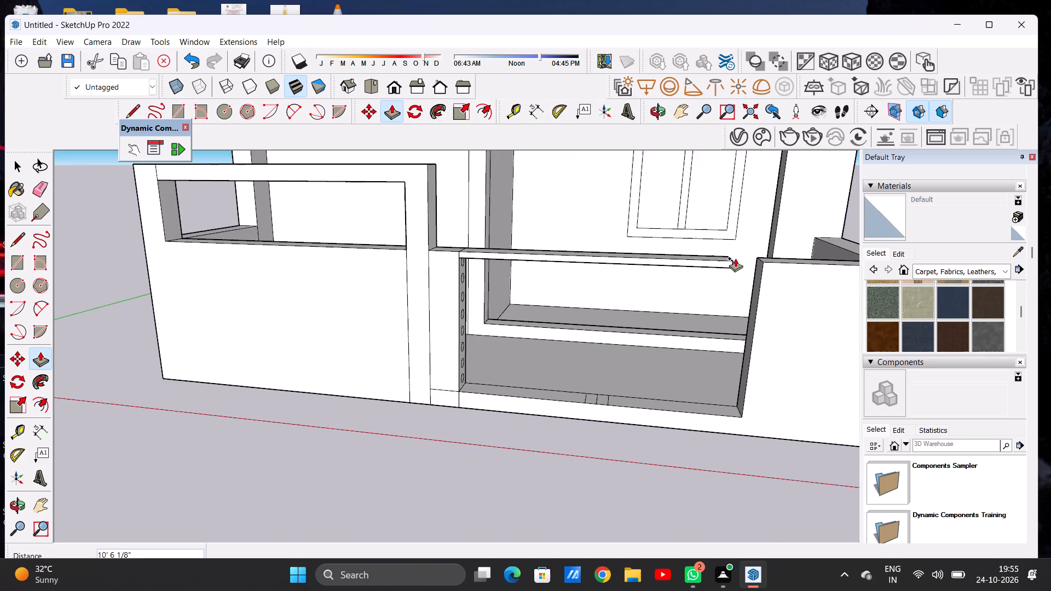
scroll(735, 258, "up", 10)
scroll(717, 270, "down", 9)
scroll(749, 270, "up", 15)
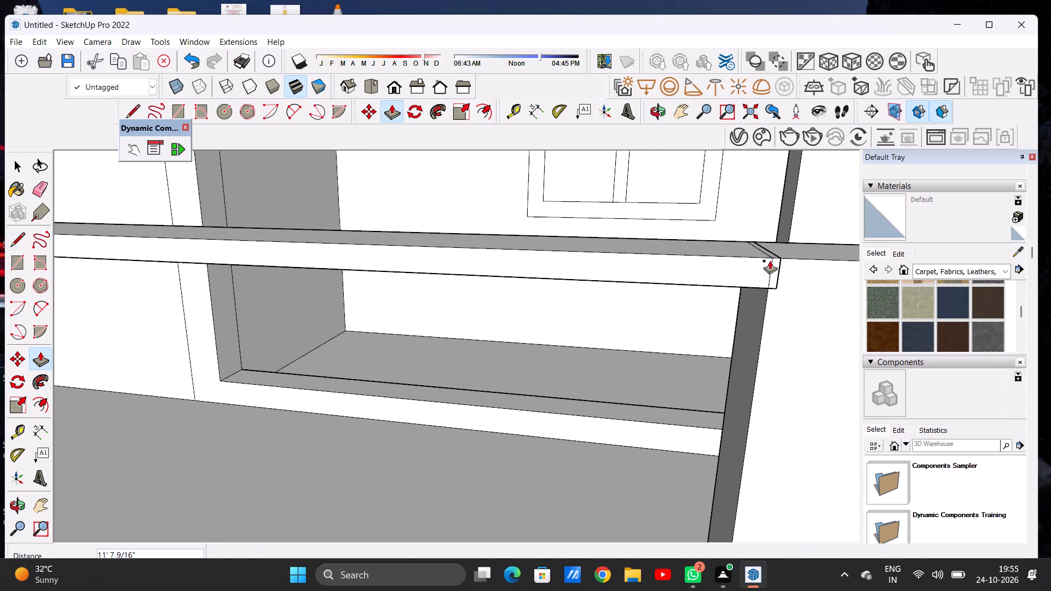
middle_click_drag(758, 260, 718, 251)
scroll(765, 267, "up", 6)
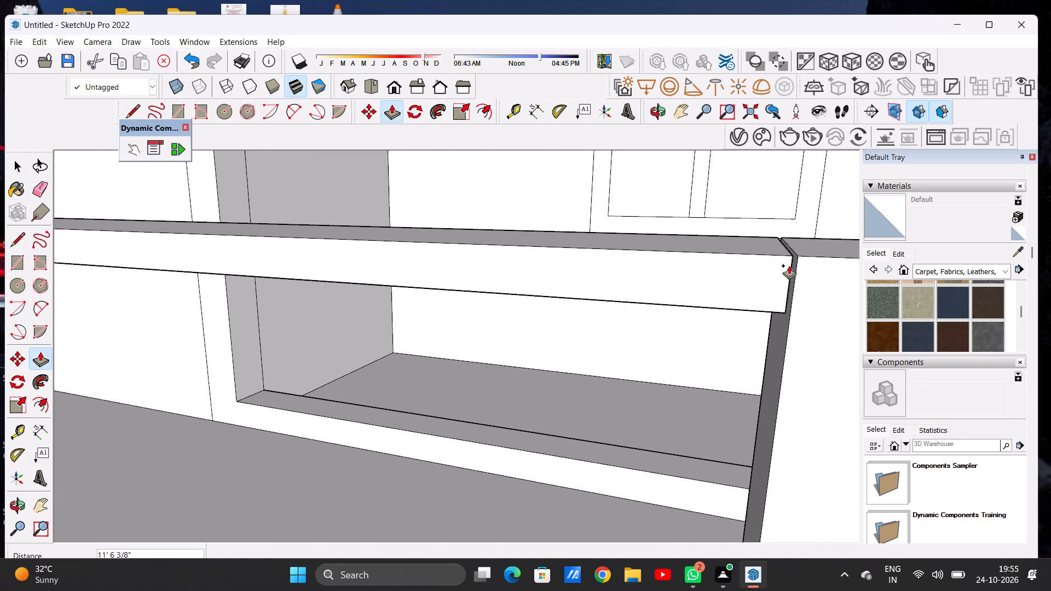
scroll(705, 272, "down", 9)
scroll(665, 260, "up", 1)
scroll(666, 260, "down", 3)
middle_click_drag(718, 272, 608, 259)
middle_click_drag(631, 270, 810, 313)
scroll(673, 254, "up", 11)
scroll(627, 259, "down", 1)
scroll(627, 259, "up", 4)
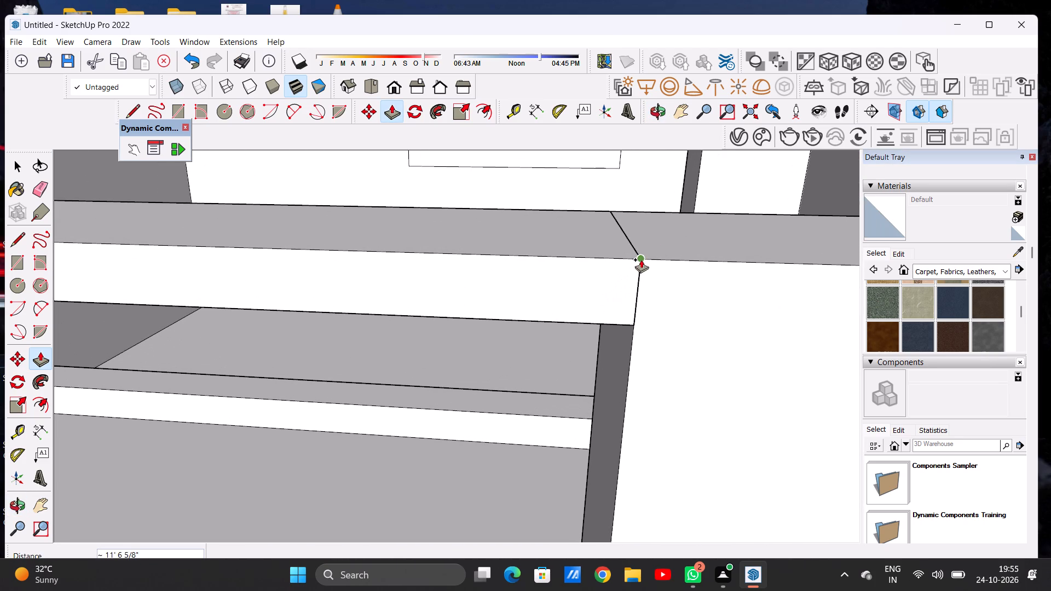
left_click(640, 259)
key("space")
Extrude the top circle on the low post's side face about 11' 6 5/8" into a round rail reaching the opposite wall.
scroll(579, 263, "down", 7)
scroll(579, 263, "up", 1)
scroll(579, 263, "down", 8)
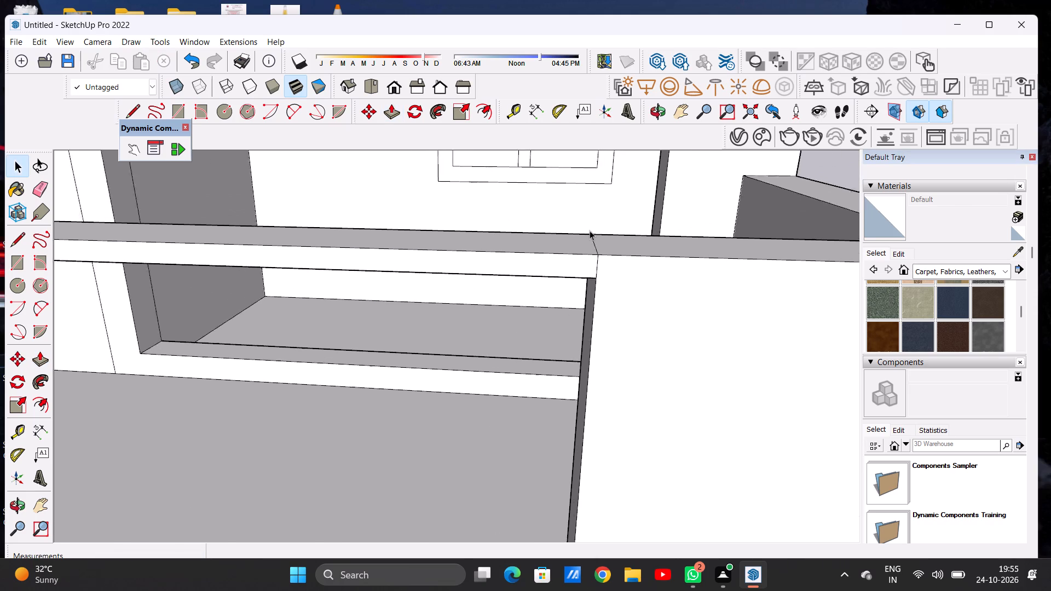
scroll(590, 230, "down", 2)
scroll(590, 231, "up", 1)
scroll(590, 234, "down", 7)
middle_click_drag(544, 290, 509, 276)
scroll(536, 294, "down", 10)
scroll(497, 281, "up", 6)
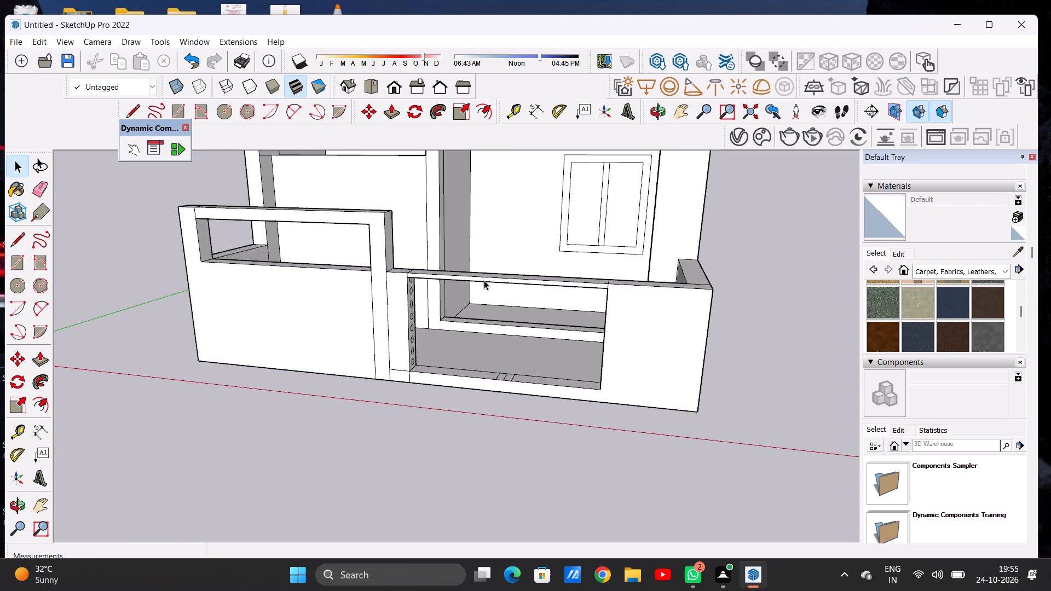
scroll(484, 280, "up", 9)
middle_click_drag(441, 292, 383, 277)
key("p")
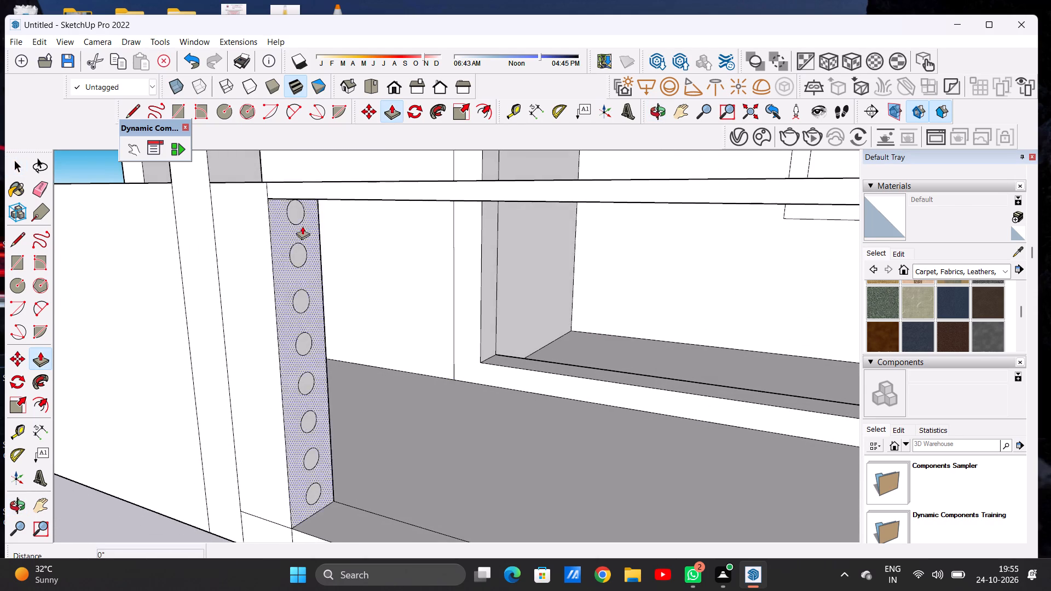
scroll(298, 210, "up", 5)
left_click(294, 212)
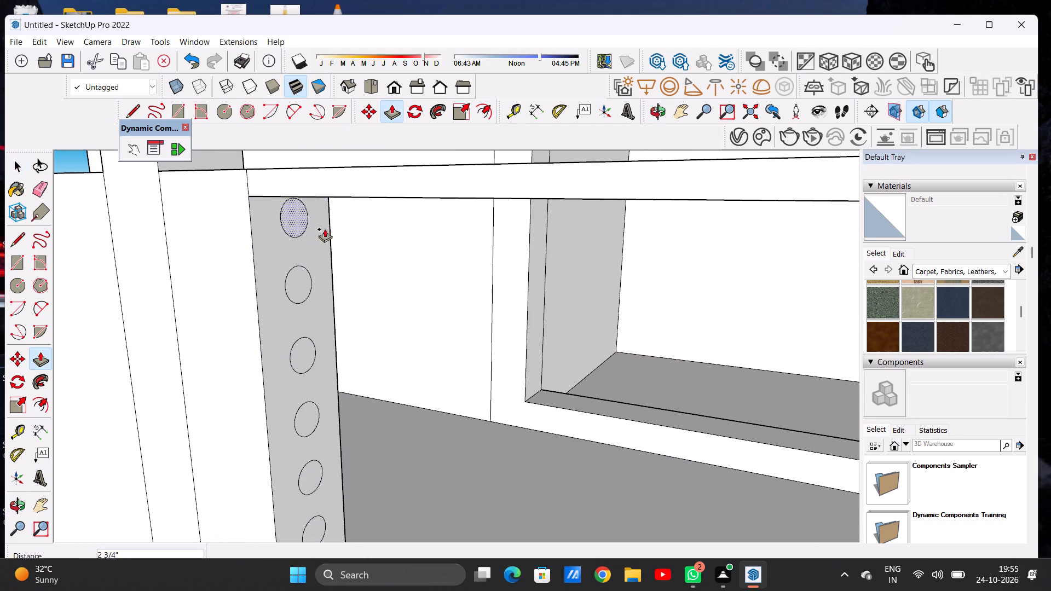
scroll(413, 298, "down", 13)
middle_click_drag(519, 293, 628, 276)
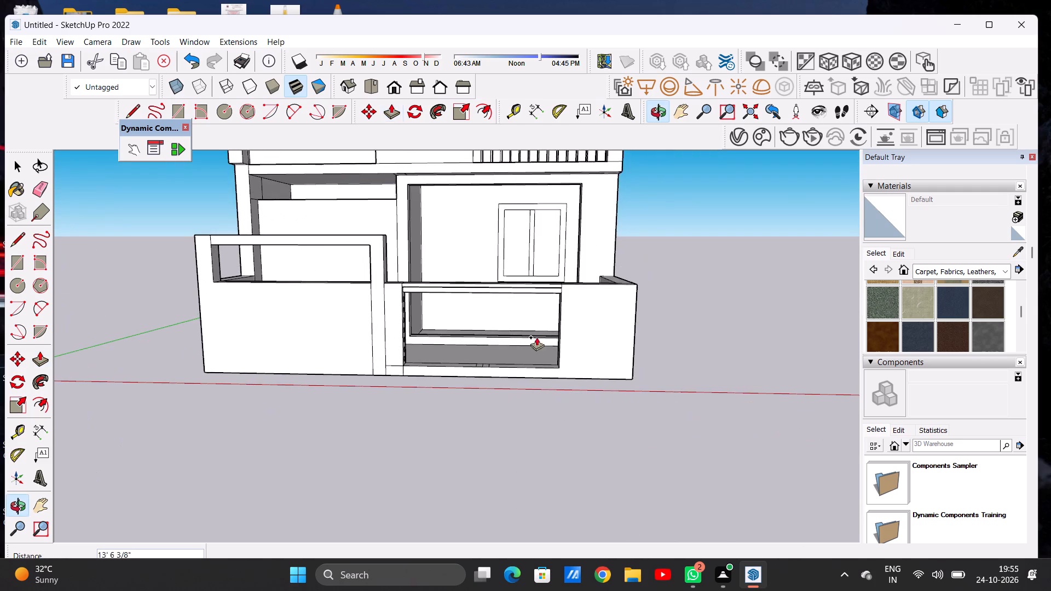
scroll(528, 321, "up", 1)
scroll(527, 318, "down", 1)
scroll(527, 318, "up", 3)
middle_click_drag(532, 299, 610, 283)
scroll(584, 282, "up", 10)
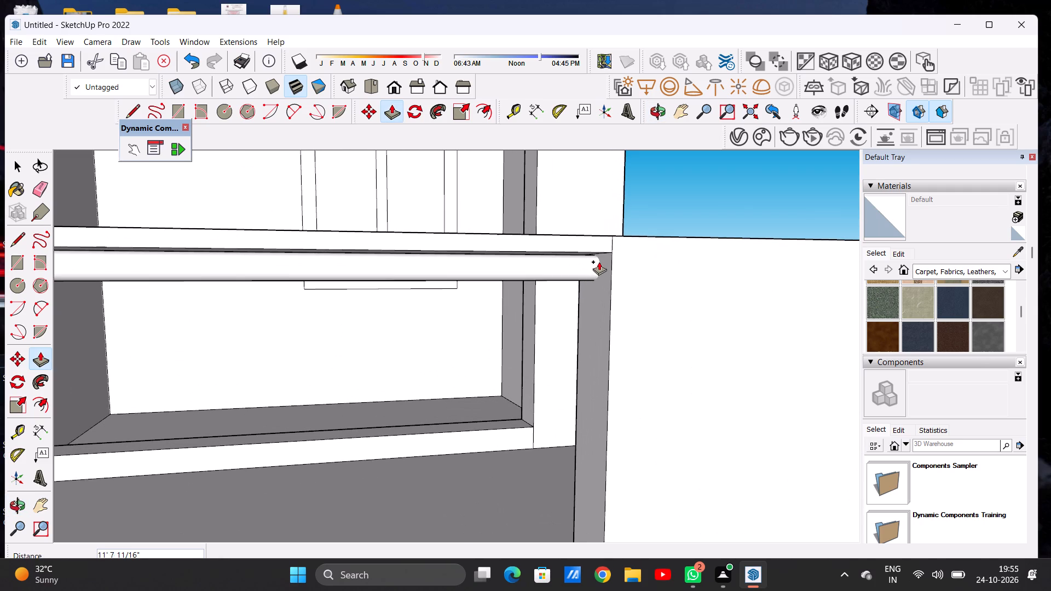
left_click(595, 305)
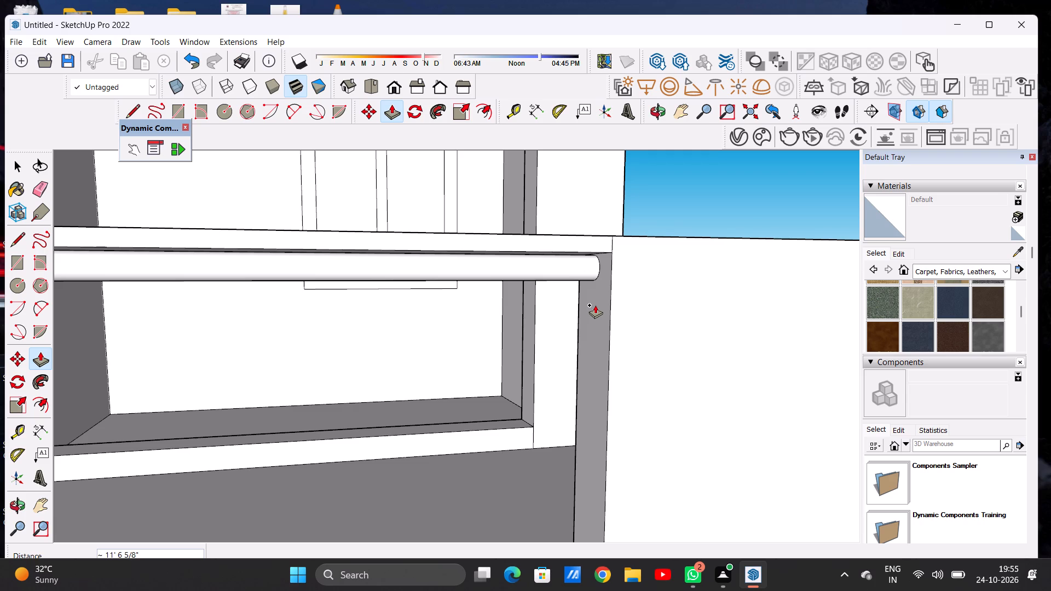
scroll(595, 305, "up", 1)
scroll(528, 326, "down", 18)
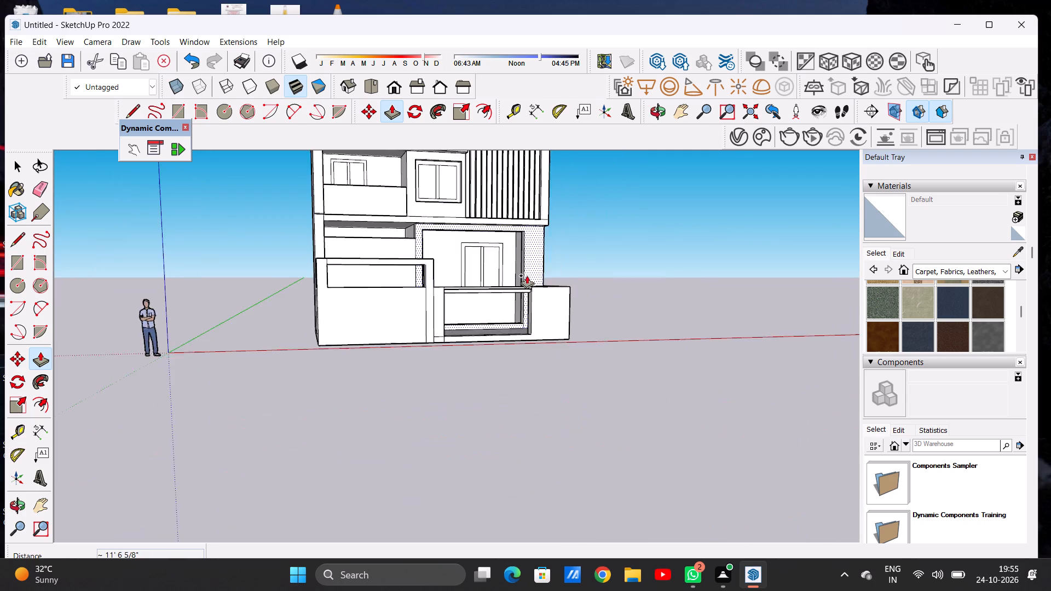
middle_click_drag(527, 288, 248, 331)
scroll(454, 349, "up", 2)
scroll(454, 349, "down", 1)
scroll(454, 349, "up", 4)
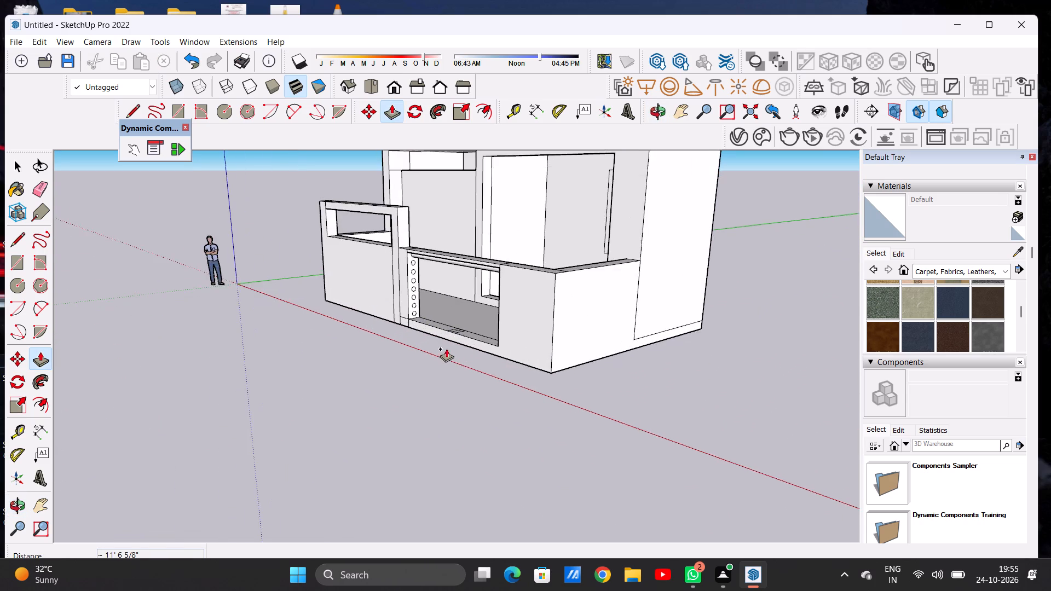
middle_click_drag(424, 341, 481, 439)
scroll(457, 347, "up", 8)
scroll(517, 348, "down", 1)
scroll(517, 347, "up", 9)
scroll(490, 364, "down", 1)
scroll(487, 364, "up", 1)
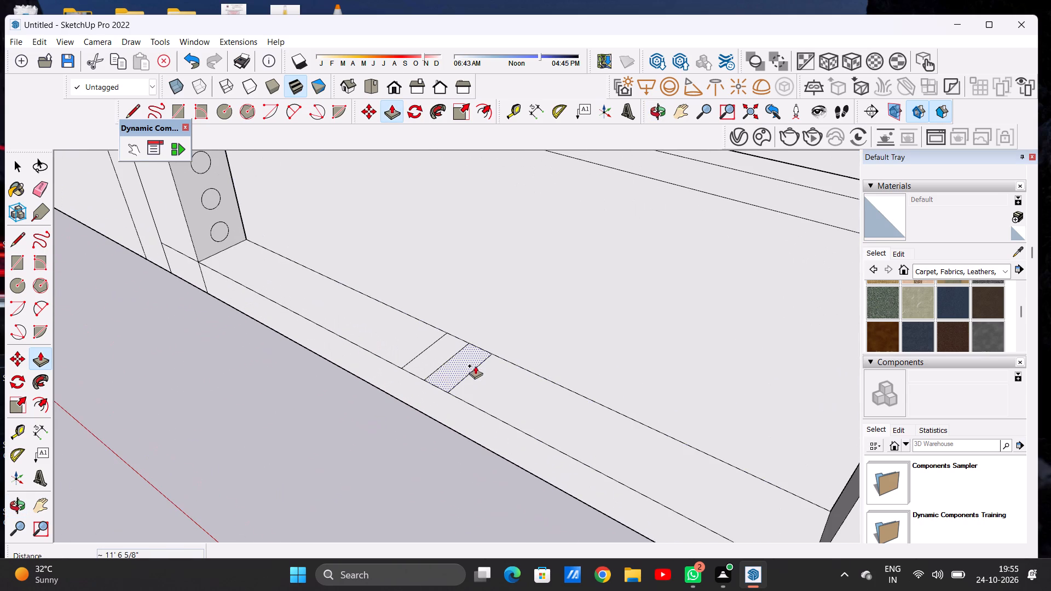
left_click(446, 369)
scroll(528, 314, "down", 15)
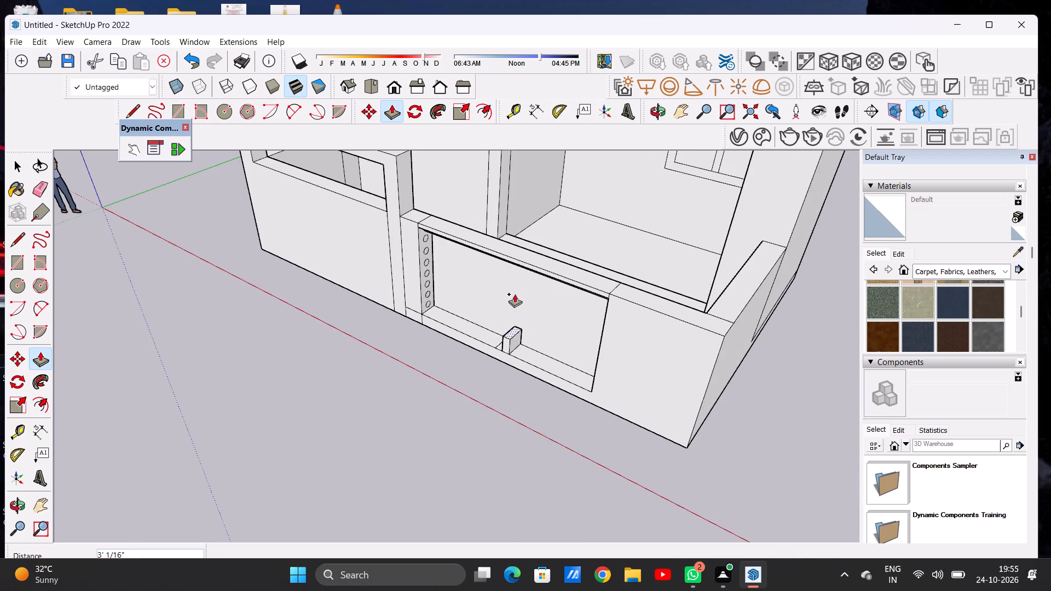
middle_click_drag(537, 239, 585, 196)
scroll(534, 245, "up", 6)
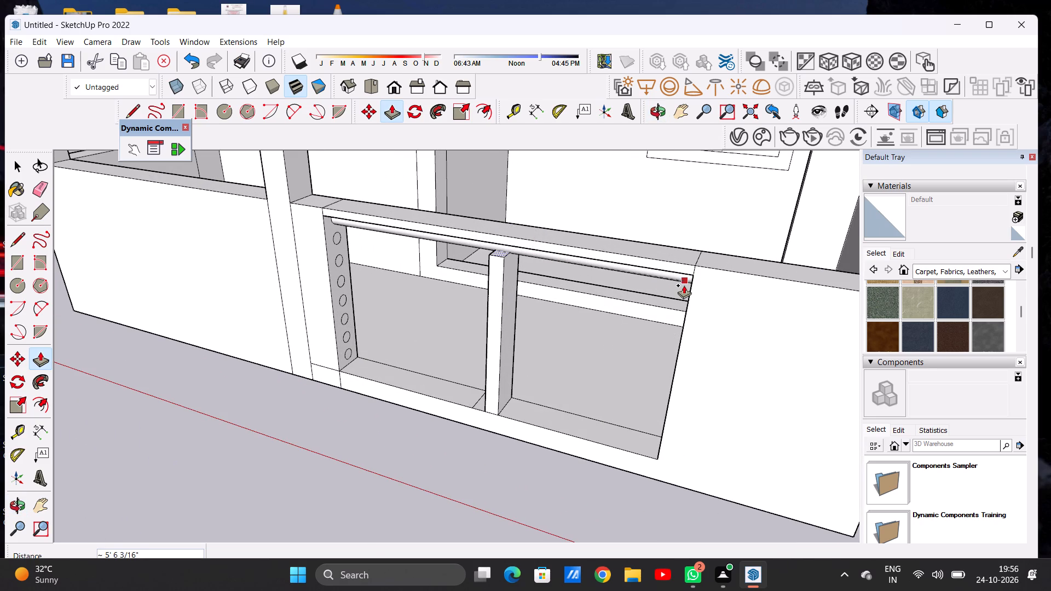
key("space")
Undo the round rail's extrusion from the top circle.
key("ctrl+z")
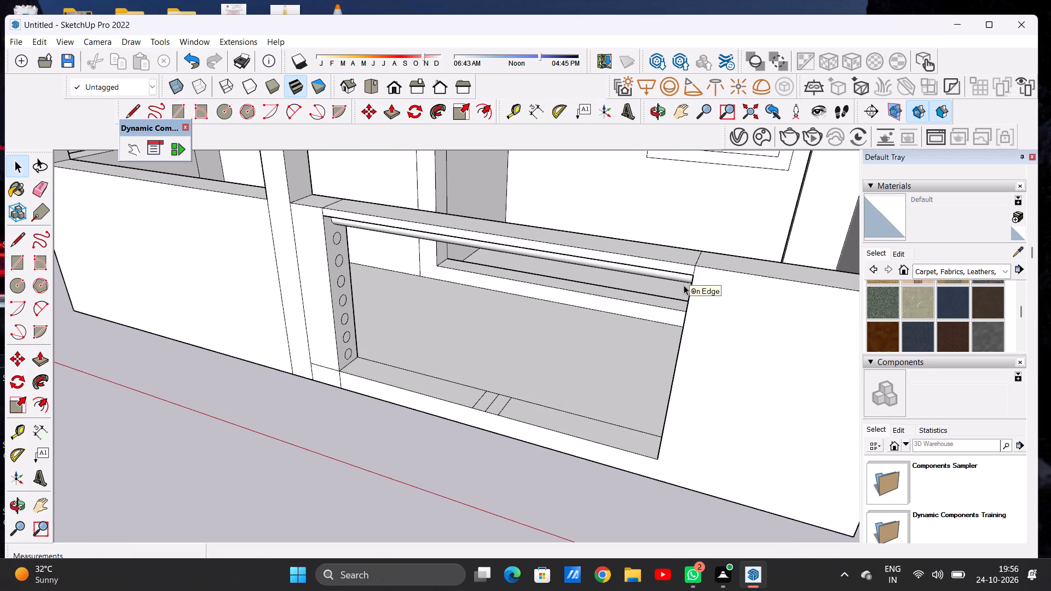
Extrude the sill strip farther from the low post up about 5' 10 3/4" to the underside of the top rail.
key("p")
scroll(485, 402, "up", 13)
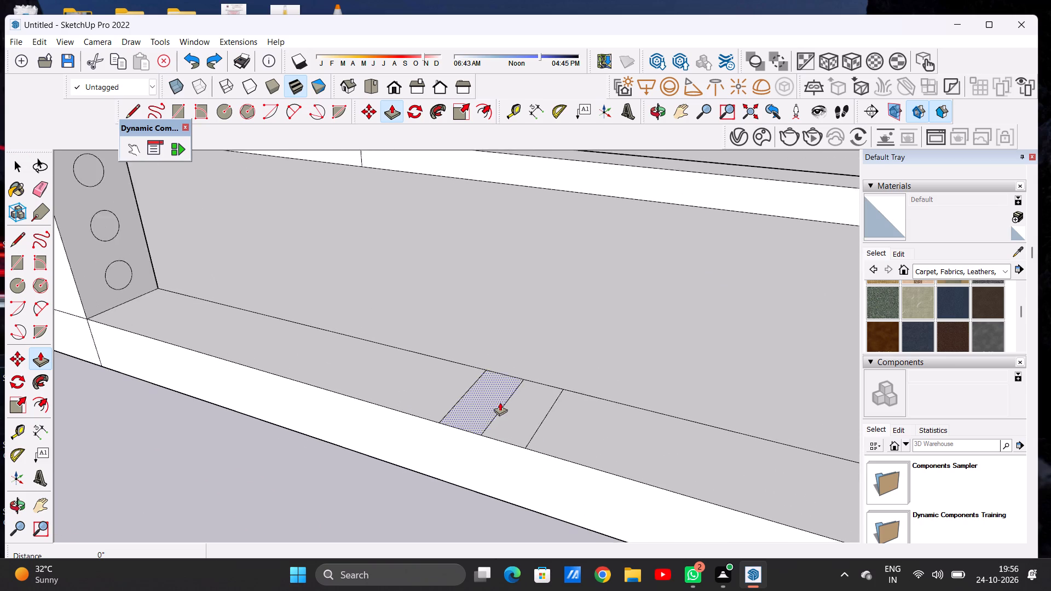
left_click(516, 413)
scroll(532, 368, "down", 13)
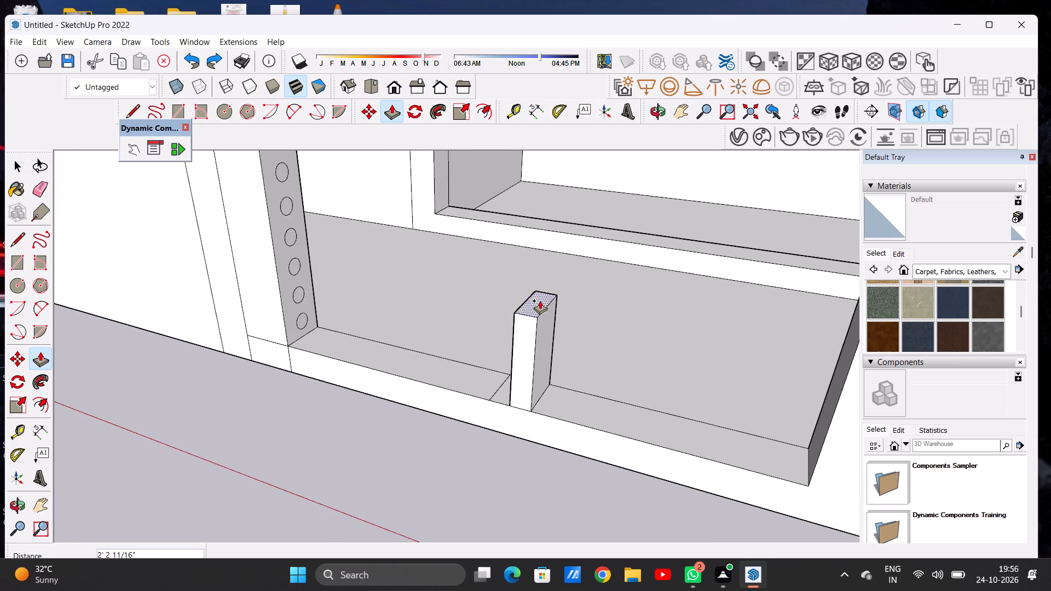
scroll(546, 329, "down", 10)
scroll(550, 253, "up", 6)
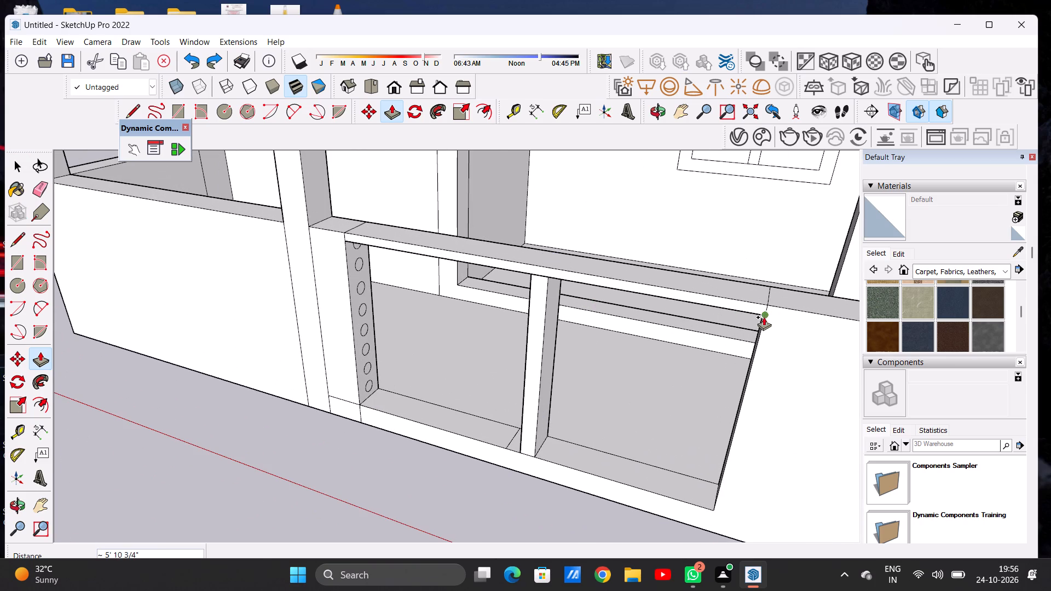
left_click(765, 321)
Extrude the adjoining sill strip nearer the low post up about 5' 8" beside the new middle post.
middle_click_drag(441, 424, 532, 430)
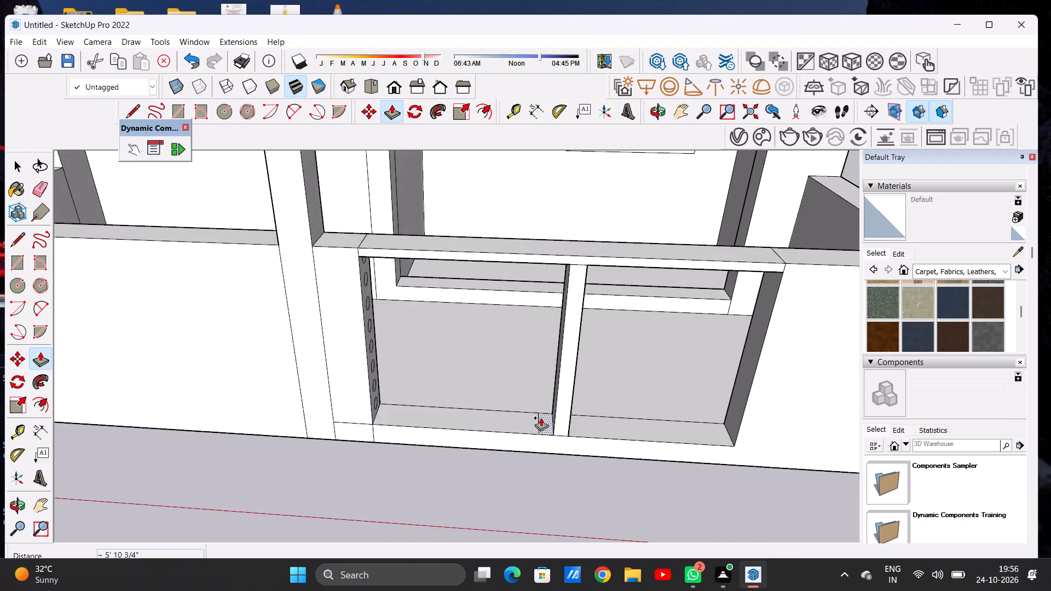
scroll(542, 416, "up", 5)
left_click(550, 417)
scroll(552, 372, "down", 9)
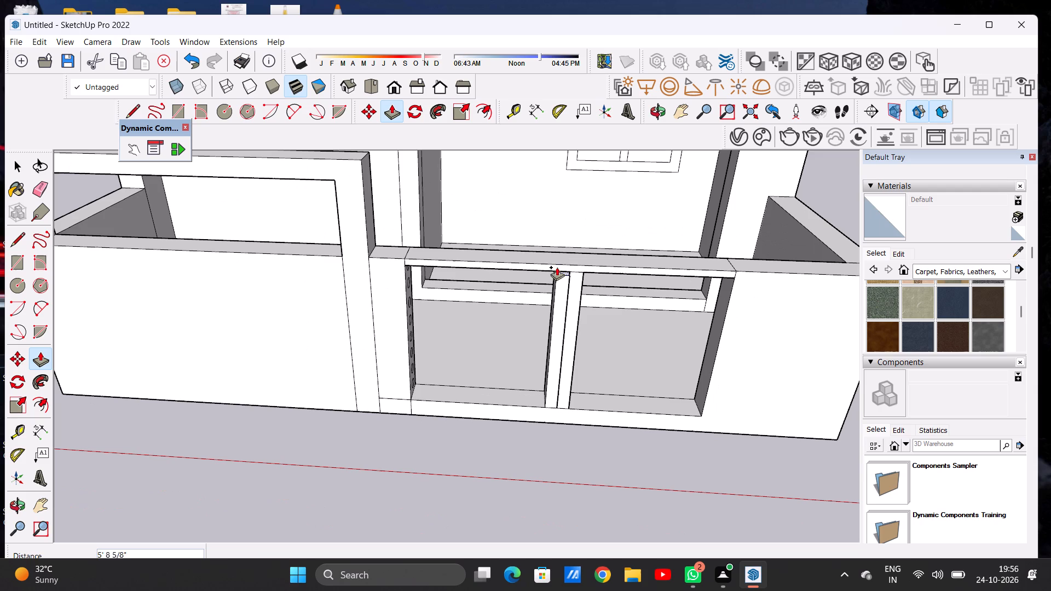
left_click(407, 268)
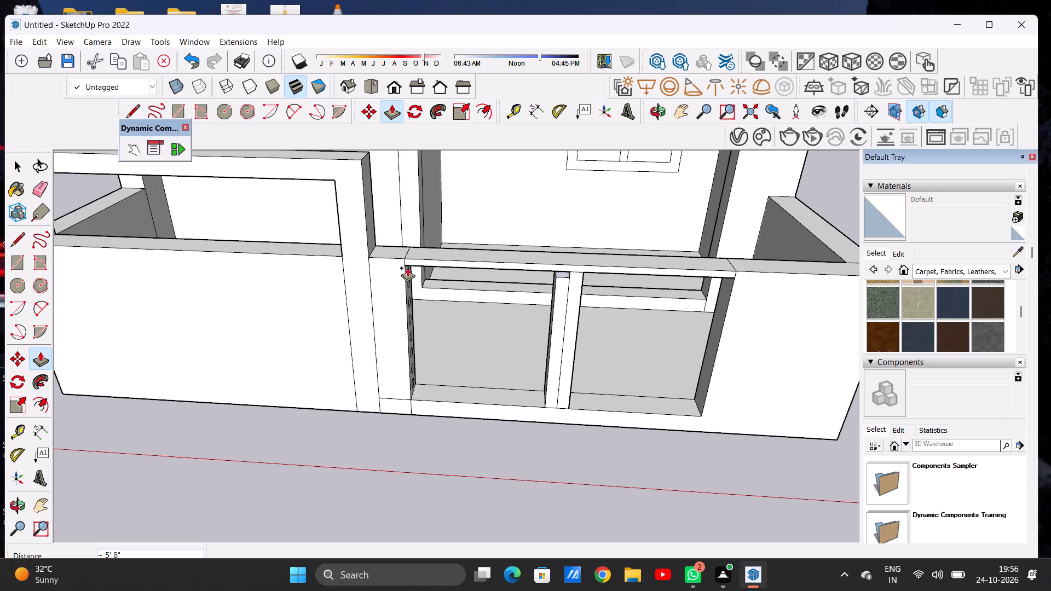
Extend the shorter half of the middle post up about 2 3/4" to the underside of the top rail.
middle_click_drag(528, 354, 519, 289)
scroll(551, 245, "up", 7)
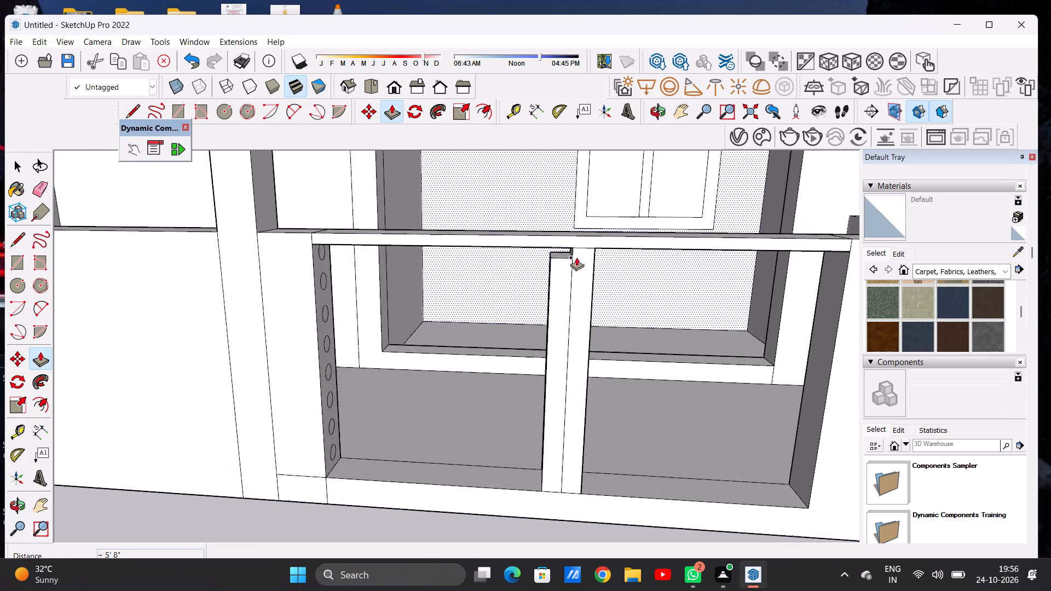
scroll(576, 257, "up", 12)
left_click(556, 254)
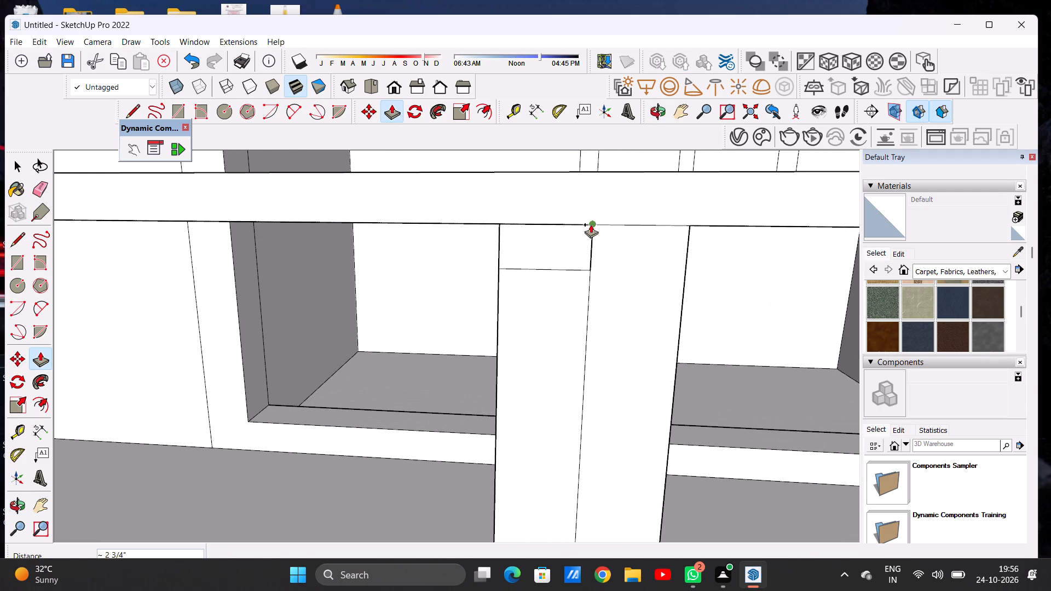
left_click(591, 224)
Erase the leftover horizontal seam line near the top of the middle post's front face.
key("space")
key("e")
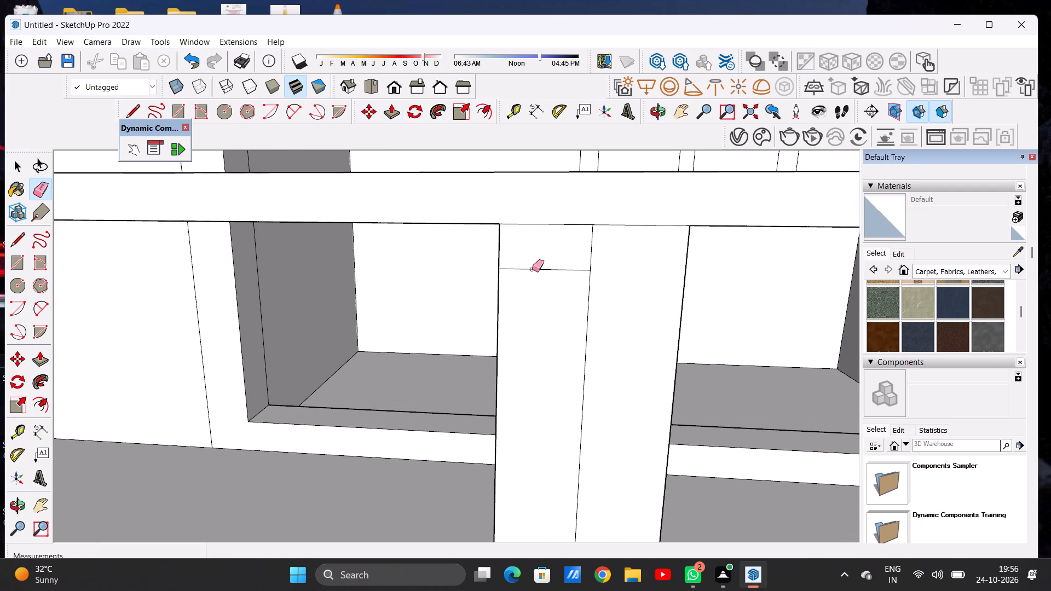
left_click_drag(532, 269, 536, 282)
key("space")
Move the top circle on the low post's side face down about 1 9/16", away from the top rail.
scroll(535, 354, "down", 20)
scroll(535, 354, "down", 3)
scroll(501, 347, "up", 7)
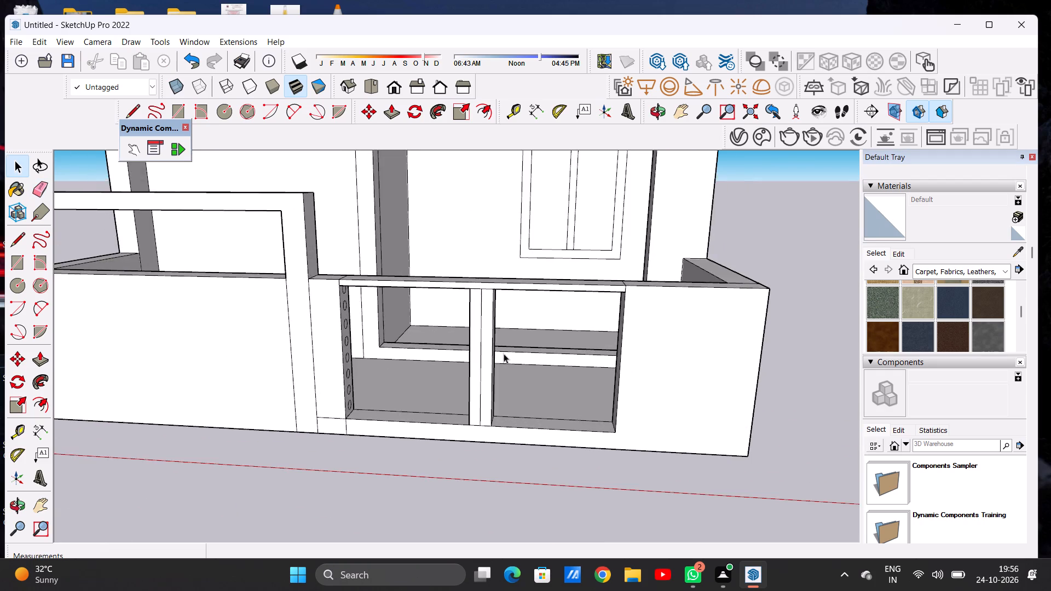
middle_click_drag(501, 354, 393, 346)
scroll(301, 219, "up", 1)
scroll(301, 219, "down", 1)
scroll(301, 219, "up", 11)
scroll(342, 323, "down", 1)
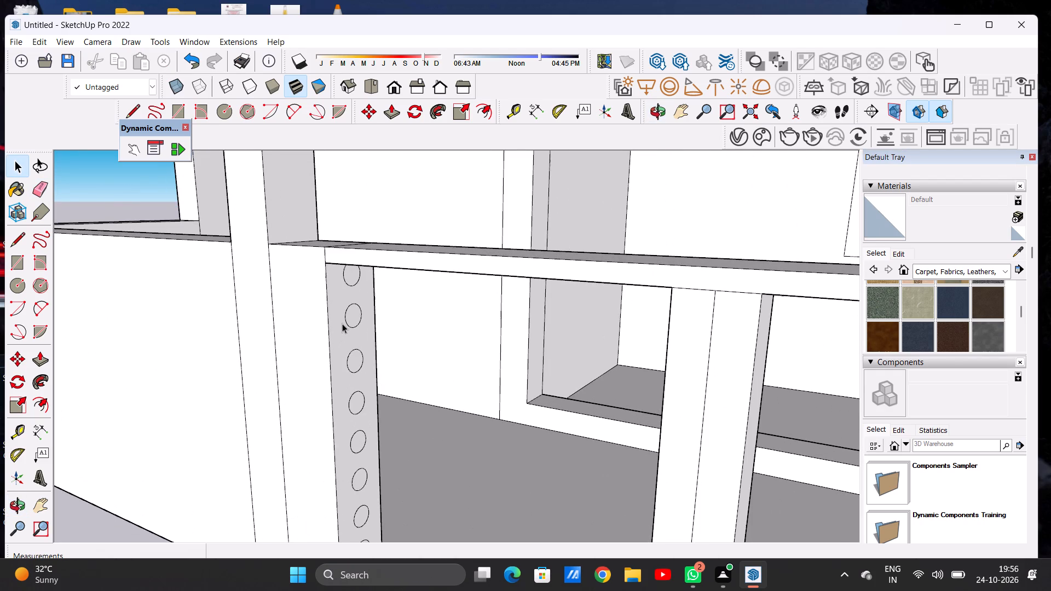
scroll(332, 317, "up", 5)
scroll(332, 317, "down", 1)
scroll(332, 317, "up", 1)
double_click(366, 244)
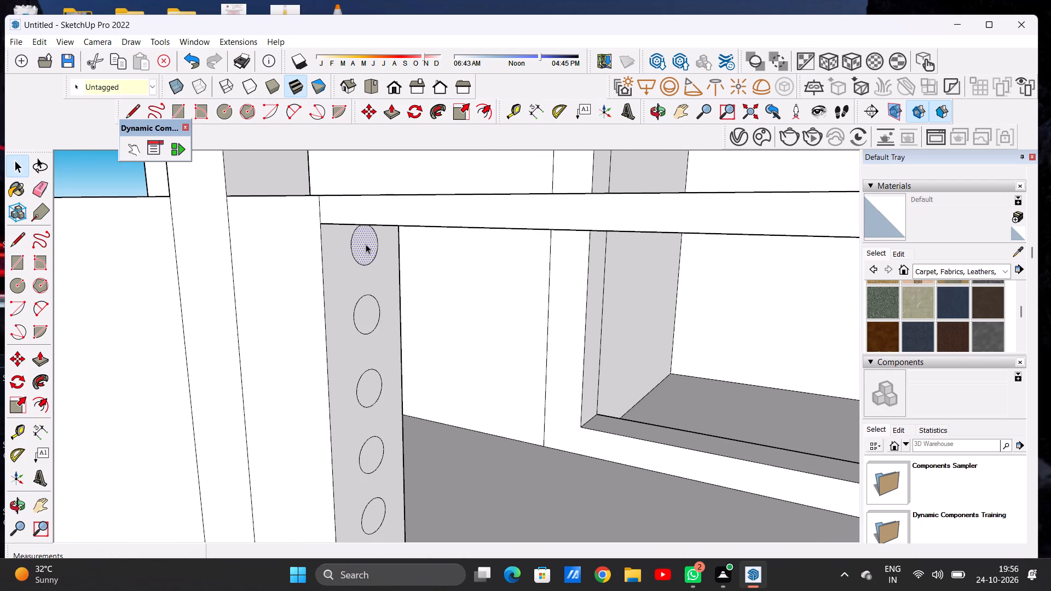
key("m")
left_click(368, 268)
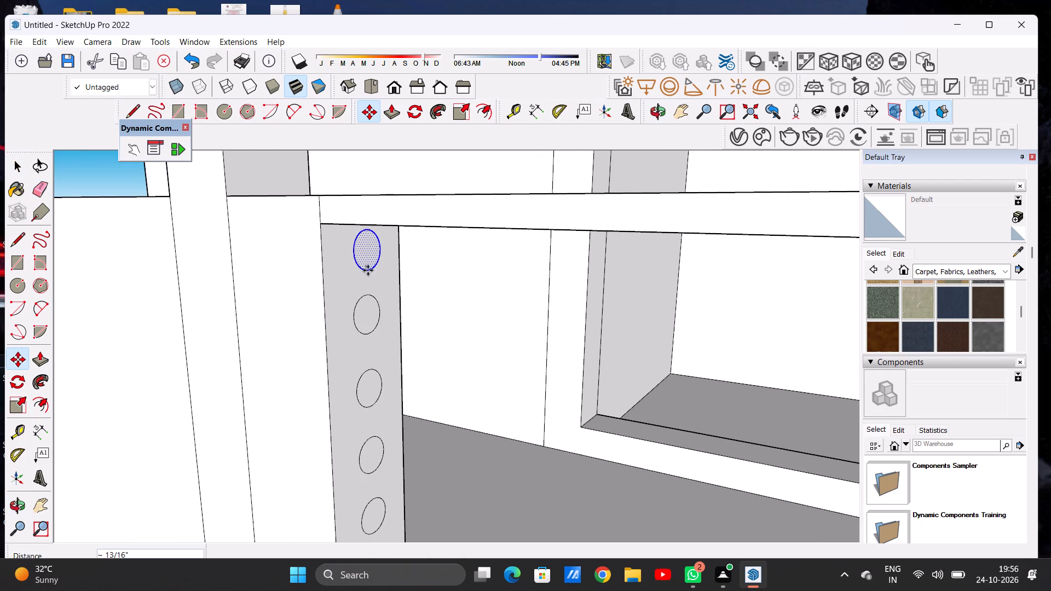
left_click(362, 278)
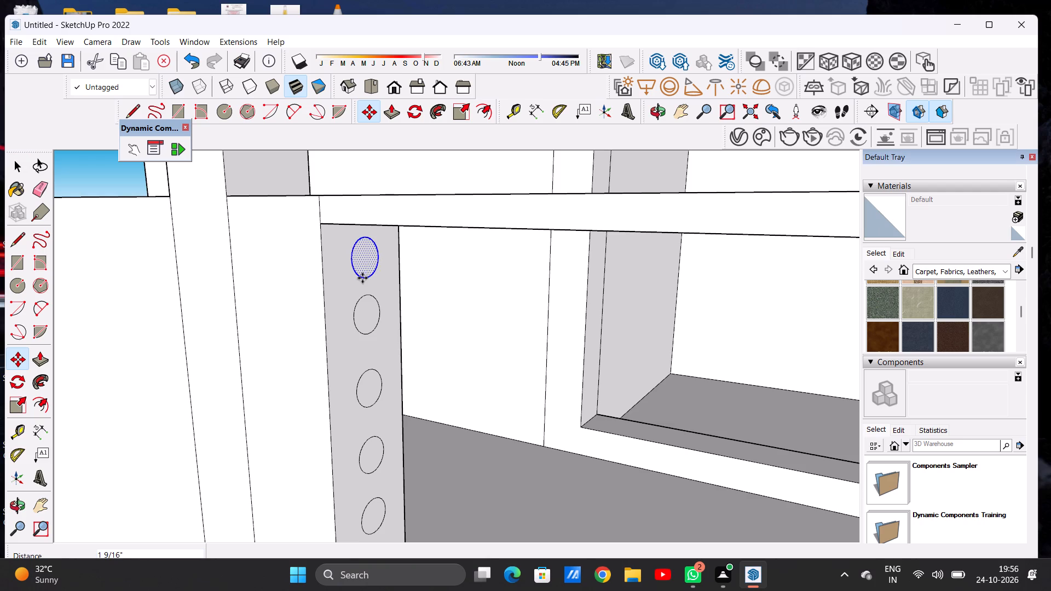
key("space")
scroll(365, 274, "down", 17)
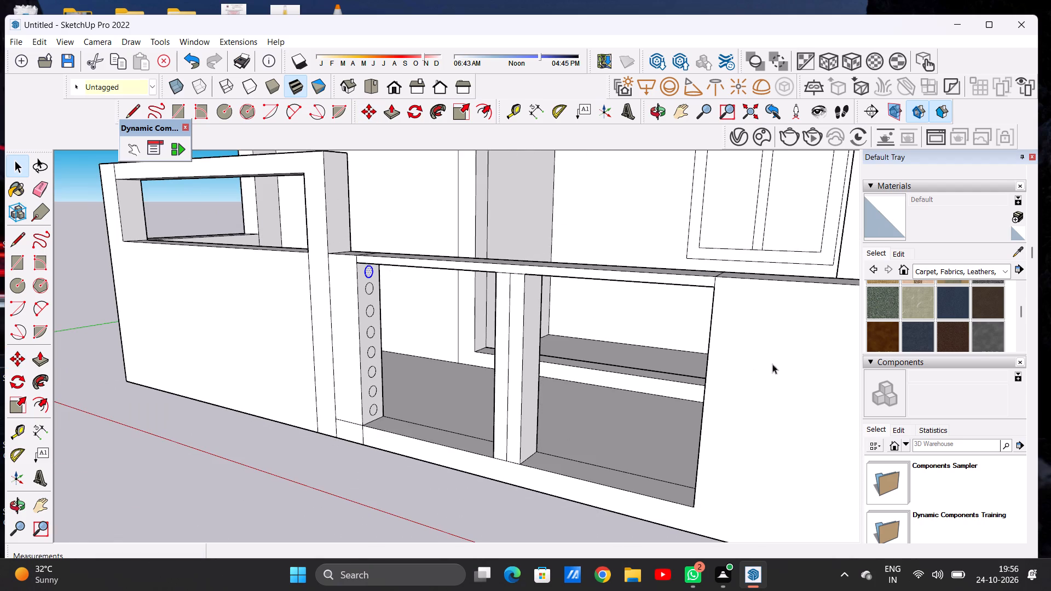
left_click(833, 405)
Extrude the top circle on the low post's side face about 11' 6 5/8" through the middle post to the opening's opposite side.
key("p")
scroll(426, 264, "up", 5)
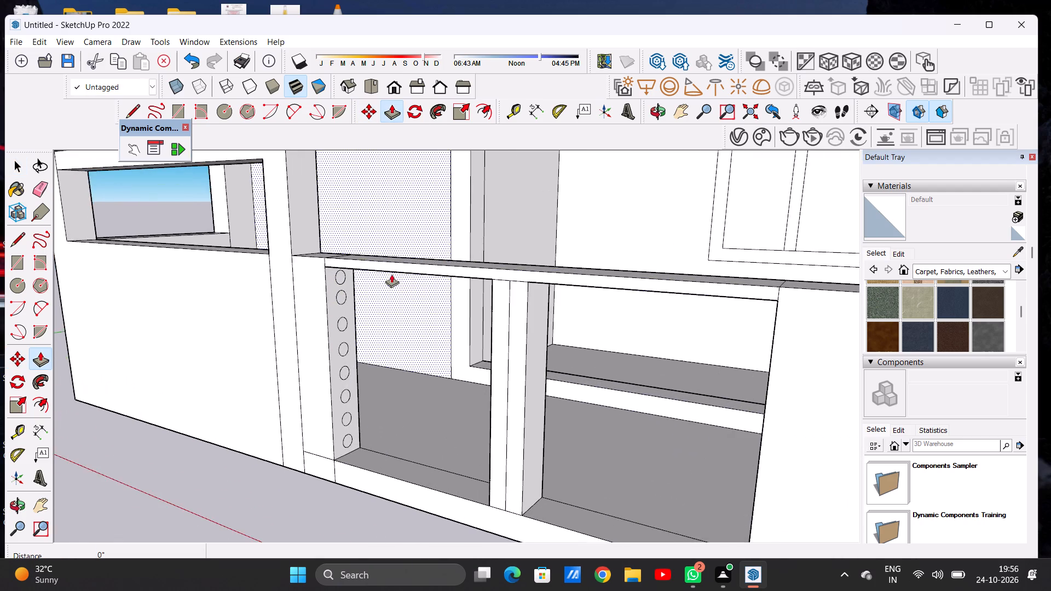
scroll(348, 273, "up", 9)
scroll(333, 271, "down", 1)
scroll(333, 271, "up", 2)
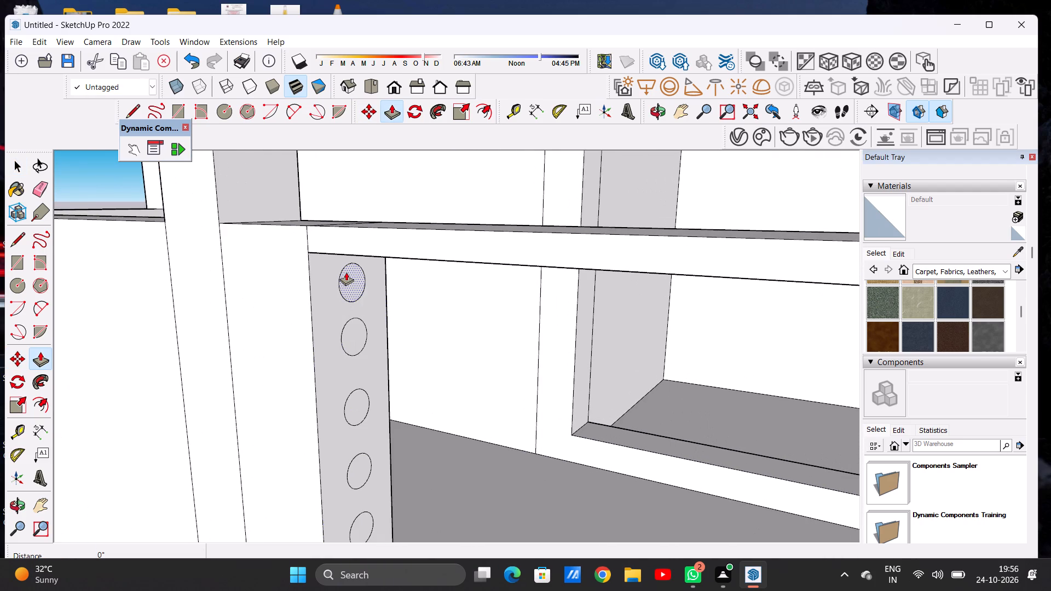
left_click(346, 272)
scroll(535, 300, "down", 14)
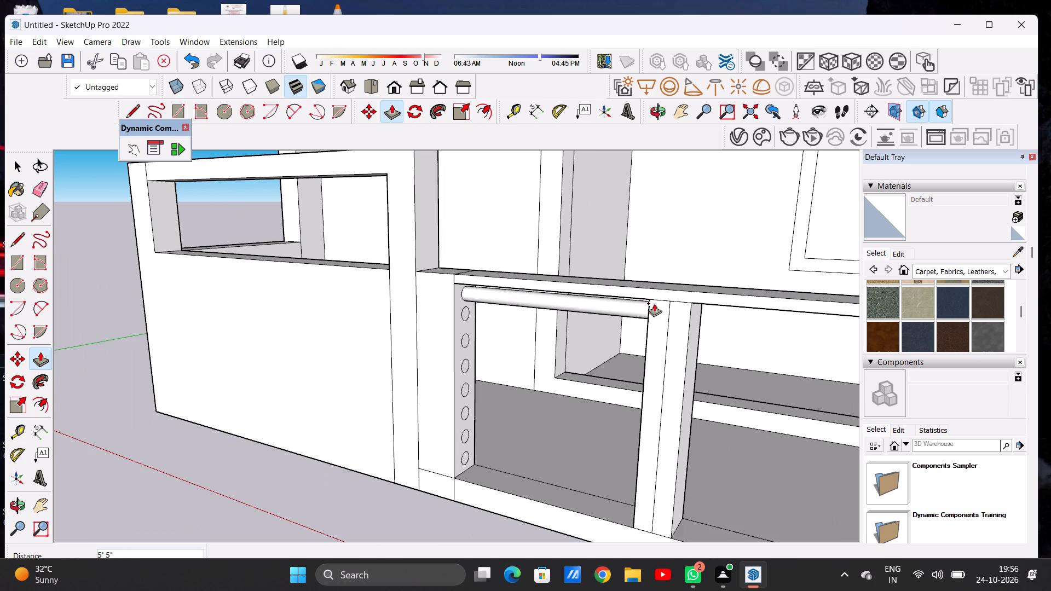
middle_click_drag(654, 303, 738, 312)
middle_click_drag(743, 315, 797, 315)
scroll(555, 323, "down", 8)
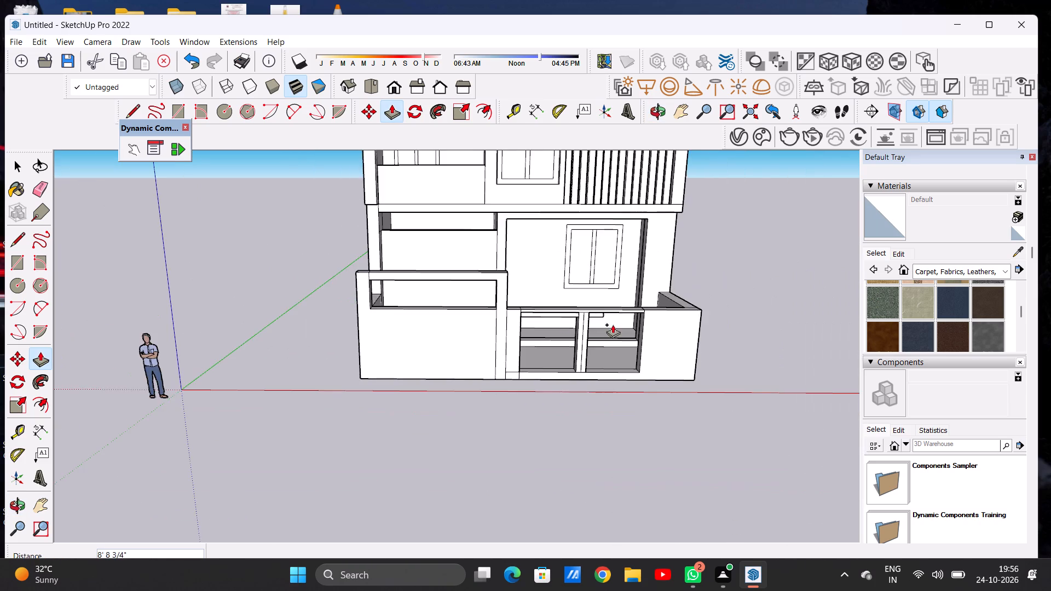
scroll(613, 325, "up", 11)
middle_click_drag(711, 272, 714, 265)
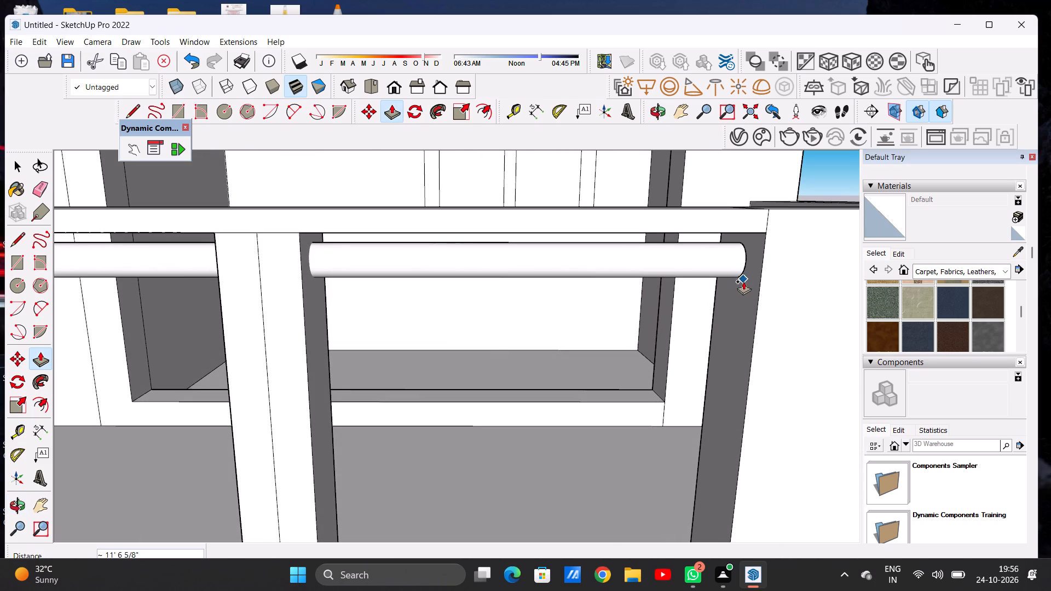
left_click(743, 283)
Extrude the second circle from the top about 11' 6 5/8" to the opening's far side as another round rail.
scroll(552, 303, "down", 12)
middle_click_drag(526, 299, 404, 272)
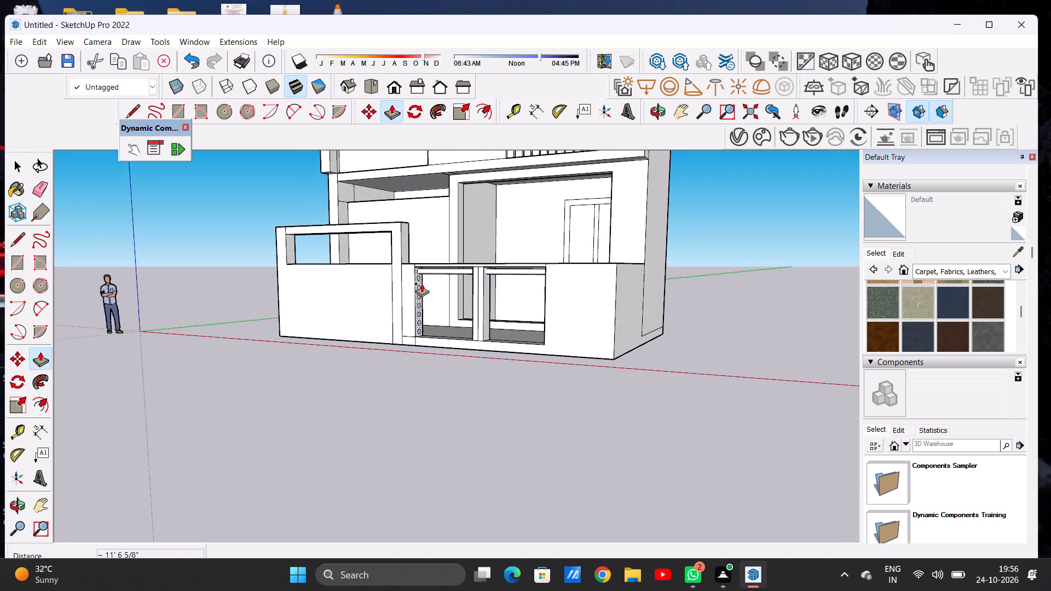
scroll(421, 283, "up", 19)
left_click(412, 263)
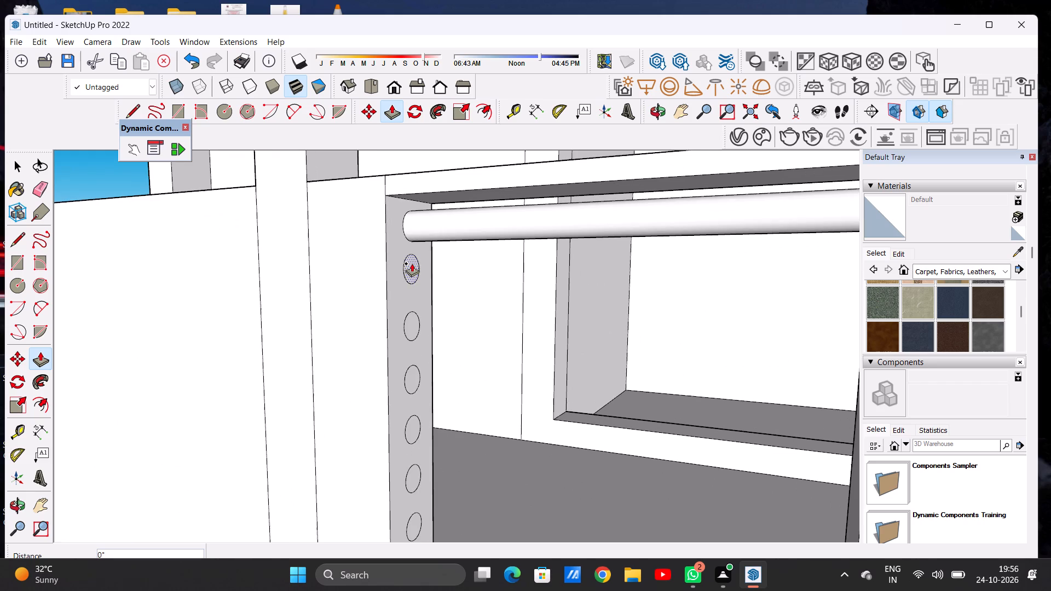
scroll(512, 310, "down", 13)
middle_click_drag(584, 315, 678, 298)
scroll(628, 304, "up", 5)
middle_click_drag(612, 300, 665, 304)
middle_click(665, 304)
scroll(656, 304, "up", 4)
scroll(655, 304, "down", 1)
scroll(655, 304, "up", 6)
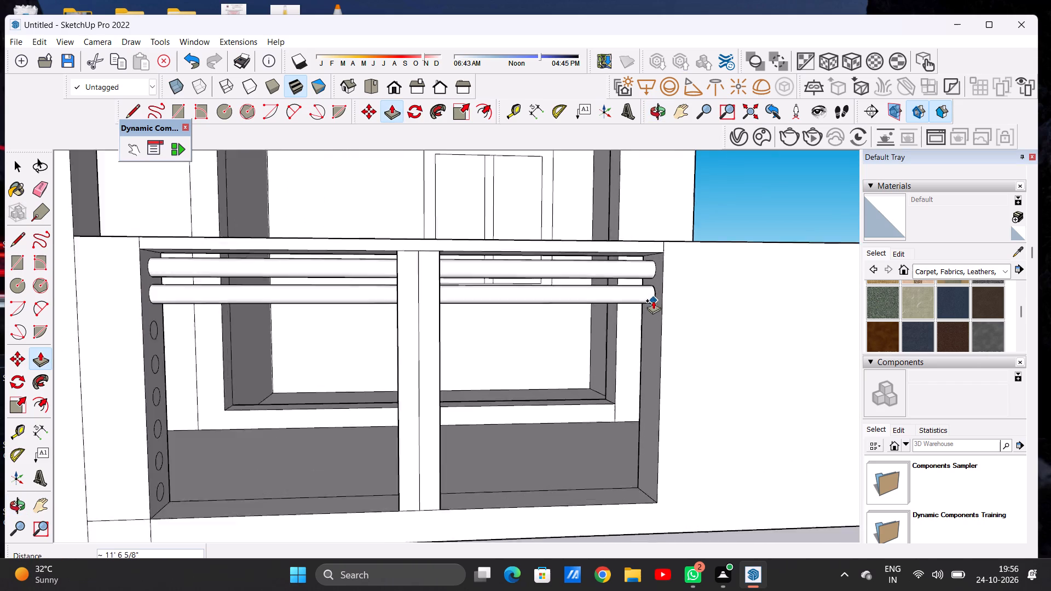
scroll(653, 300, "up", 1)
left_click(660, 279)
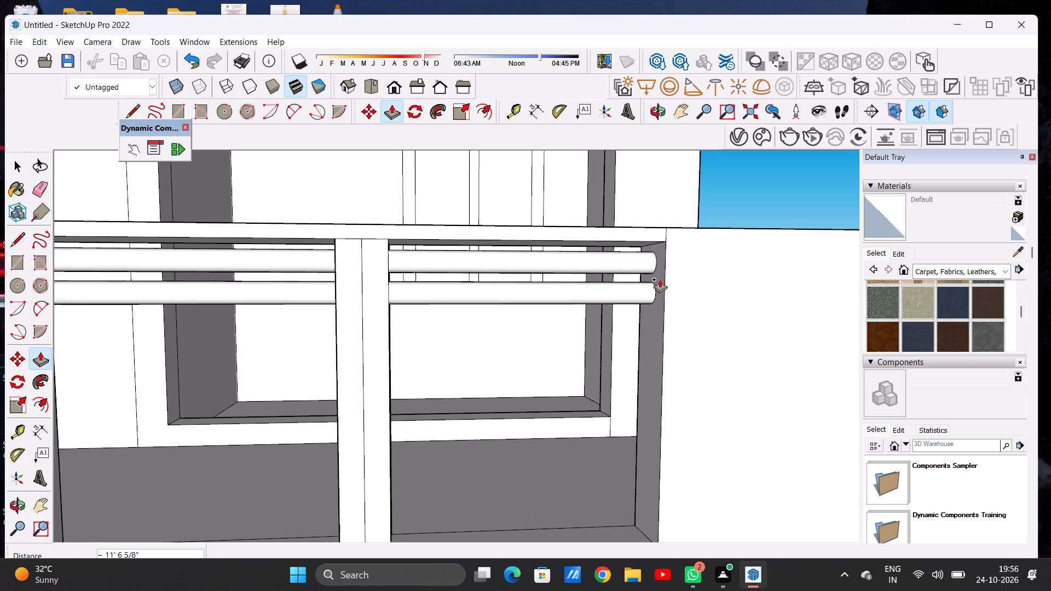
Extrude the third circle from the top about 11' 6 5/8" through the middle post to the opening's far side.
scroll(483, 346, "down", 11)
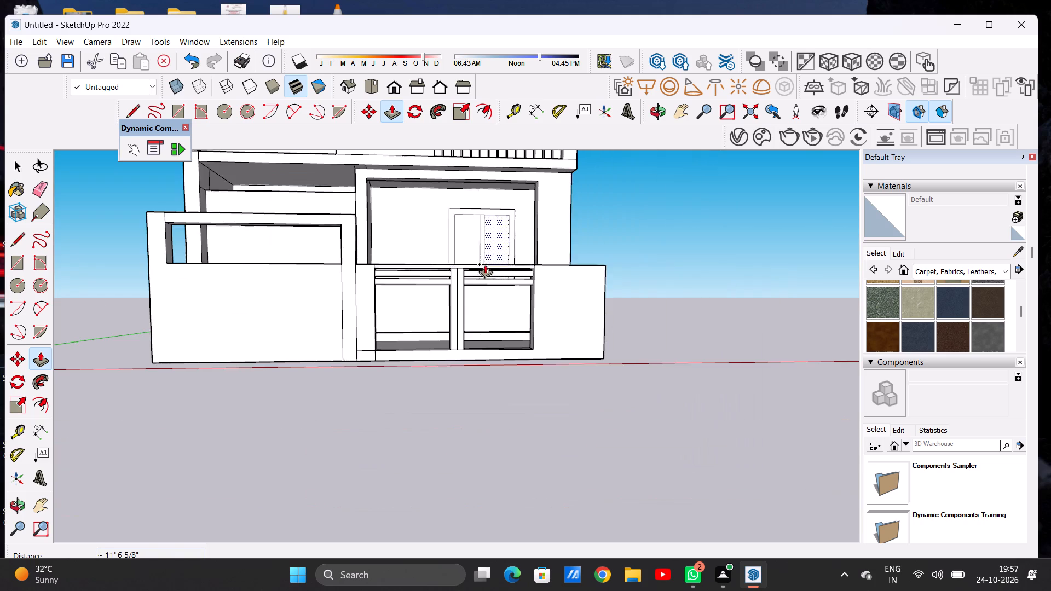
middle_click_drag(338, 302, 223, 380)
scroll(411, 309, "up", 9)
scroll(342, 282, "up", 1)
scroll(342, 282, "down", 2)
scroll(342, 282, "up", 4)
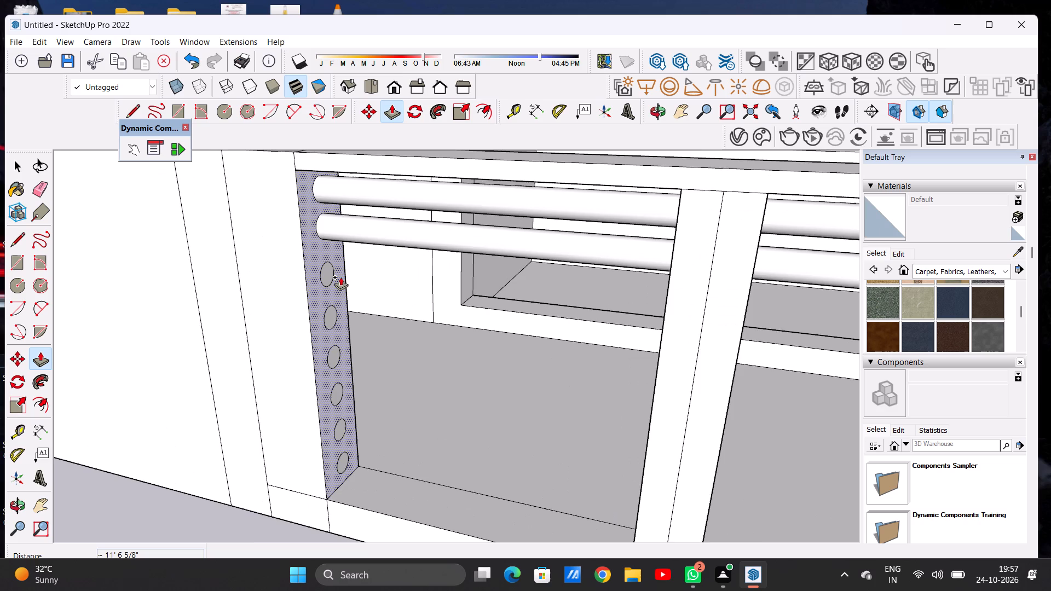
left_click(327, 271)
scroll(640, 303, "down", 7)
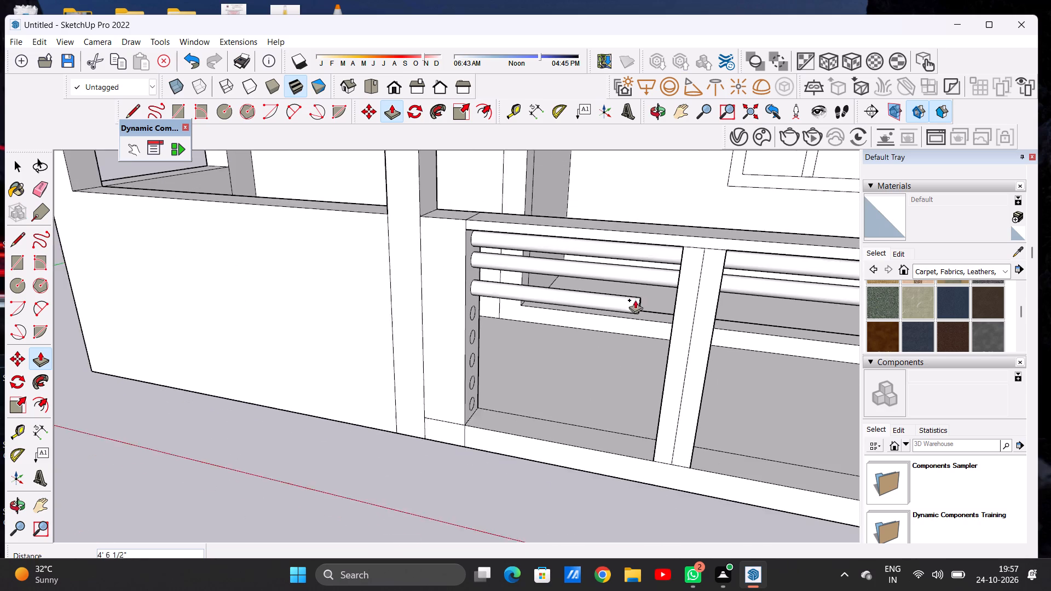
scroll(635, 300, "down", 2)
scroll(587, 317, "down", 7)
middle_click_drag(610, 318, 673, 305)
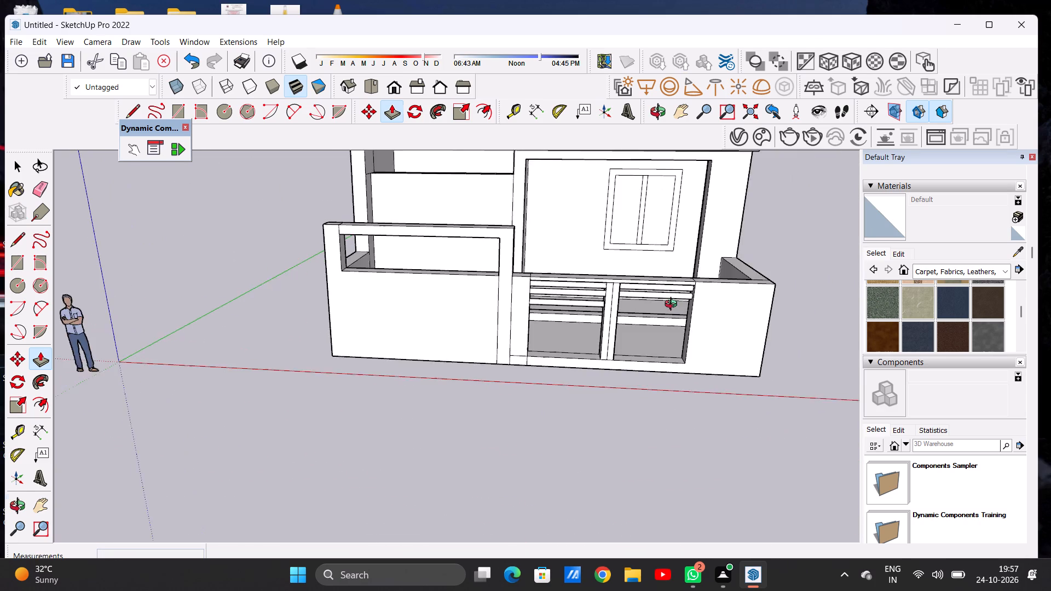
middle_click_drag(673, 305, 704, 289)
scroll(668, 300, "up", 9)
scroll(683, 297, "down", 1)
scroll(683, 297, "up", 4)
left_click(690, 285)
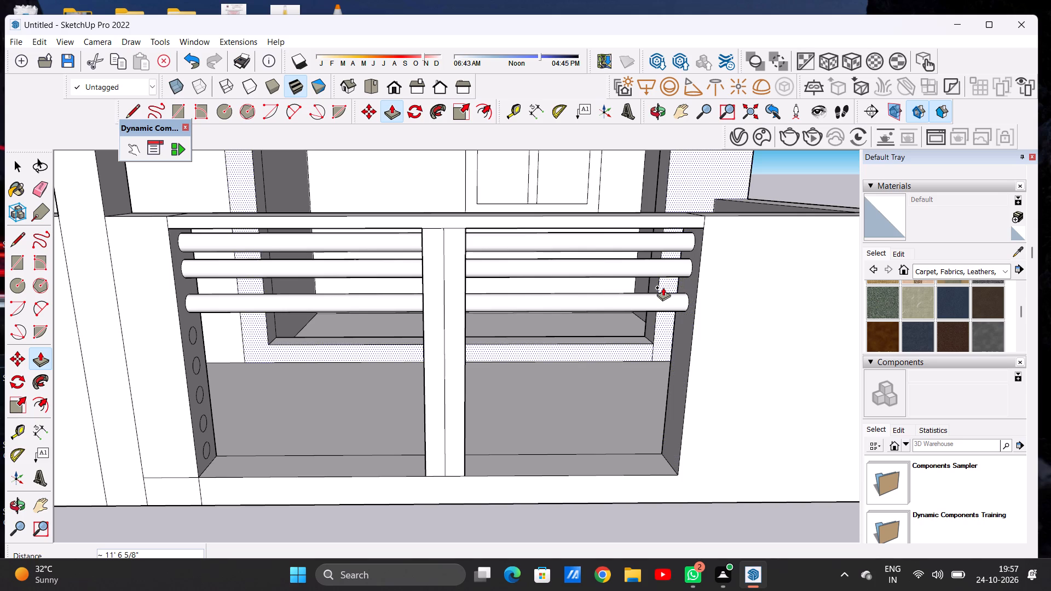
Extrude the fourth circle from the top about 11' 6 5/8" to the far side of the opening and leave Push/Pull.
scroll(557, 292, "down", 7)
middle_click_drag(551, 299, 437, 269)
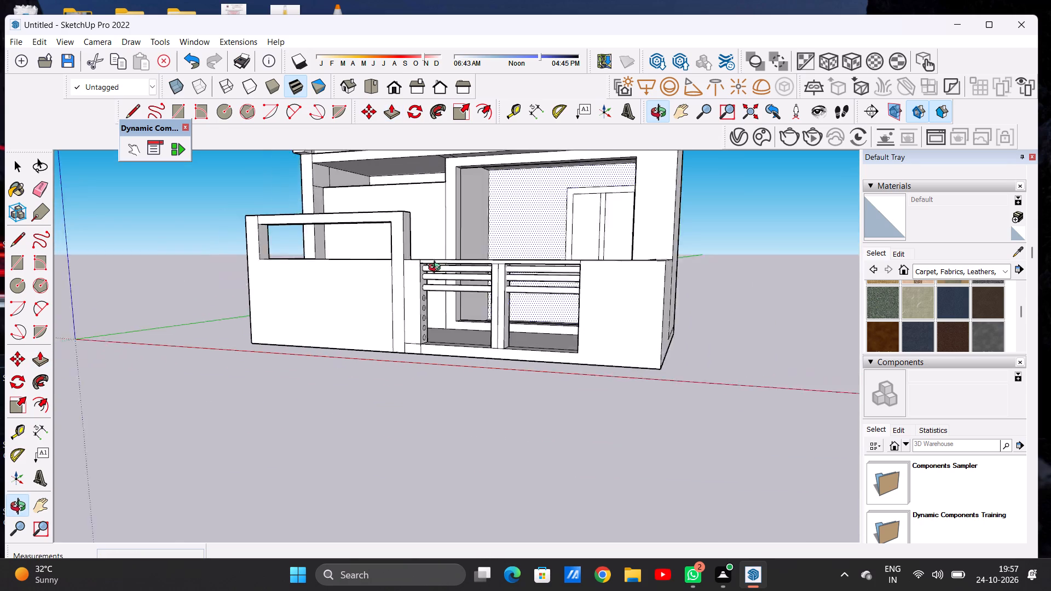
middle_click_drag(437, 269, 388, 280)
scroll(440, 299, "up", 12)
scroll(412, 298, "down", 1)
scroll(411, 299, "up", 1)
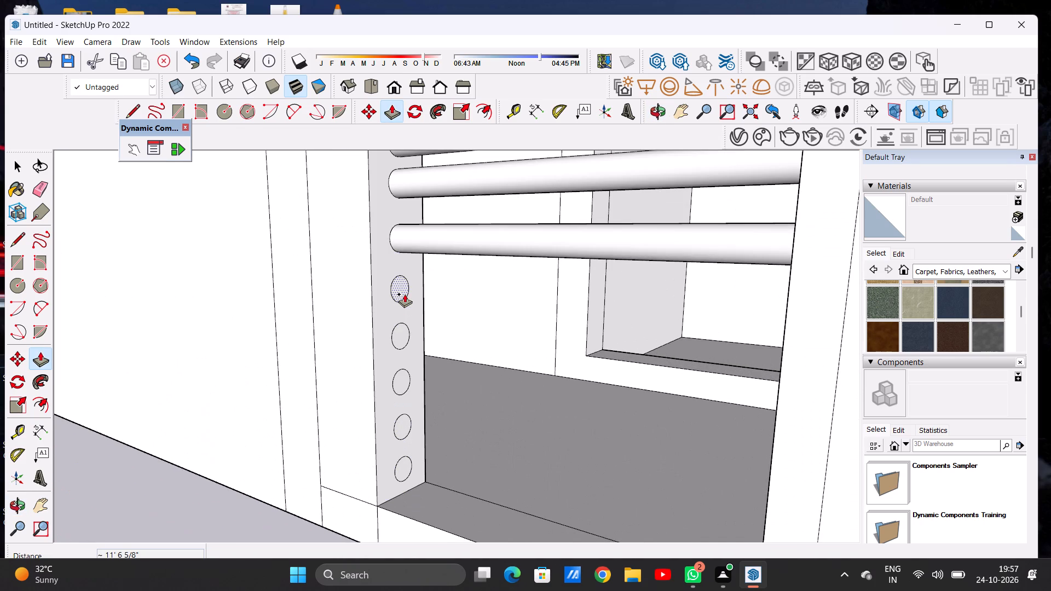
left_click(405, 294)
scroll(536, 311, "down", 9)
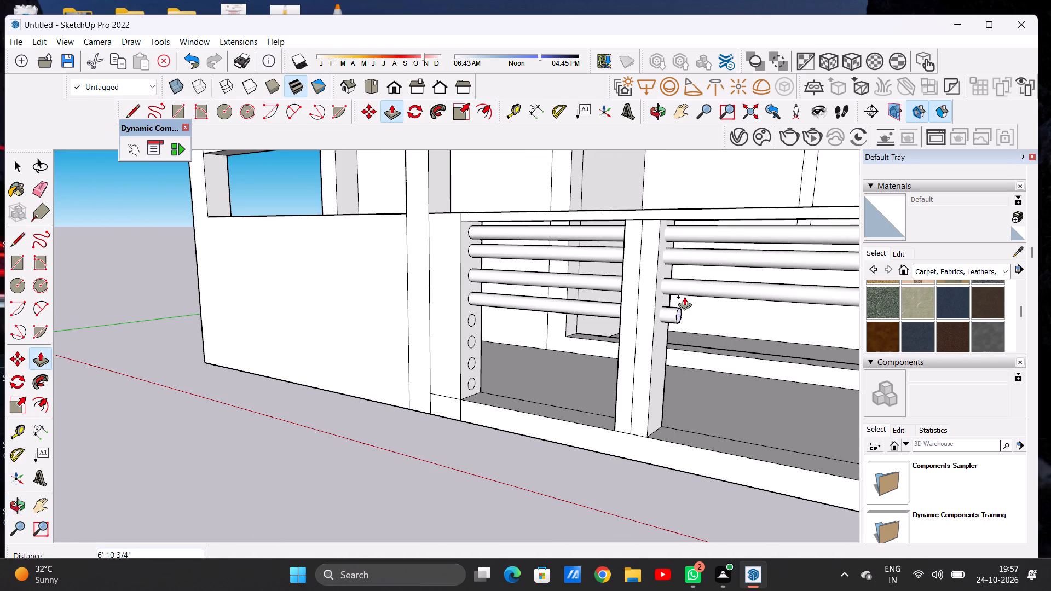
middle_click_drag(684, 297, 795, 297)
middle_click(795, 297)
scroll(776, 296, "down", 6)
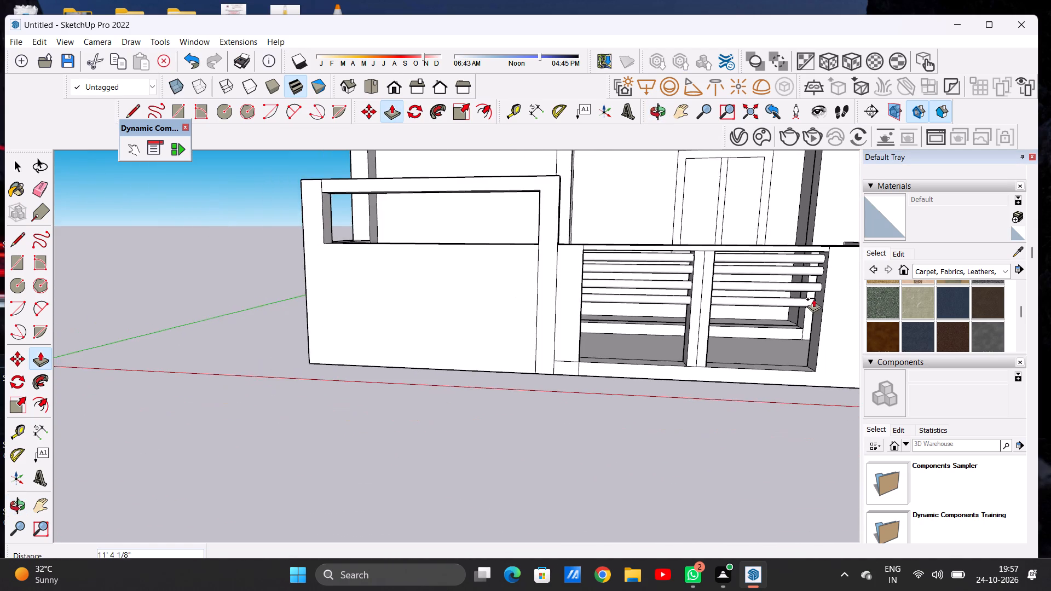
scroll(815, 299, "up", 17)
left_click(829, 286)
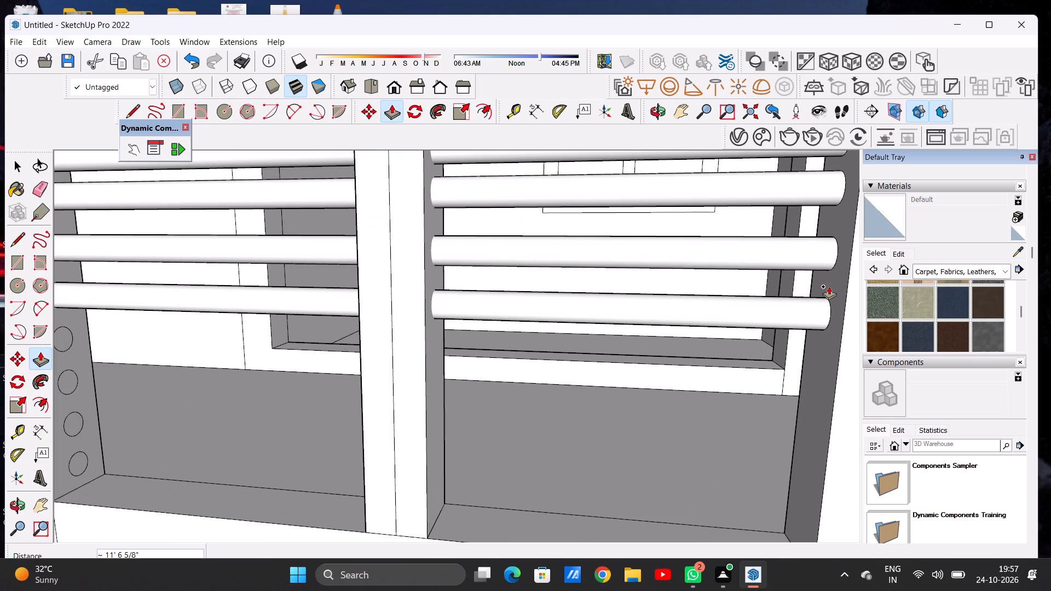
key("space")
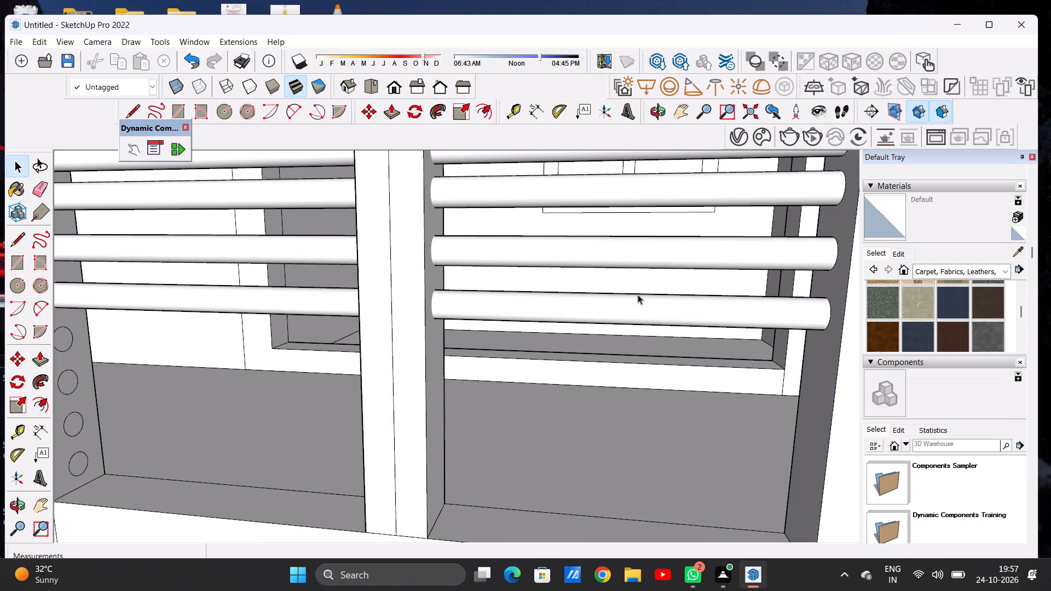
Examine the thickness and spacing of the four round rails in the front wall opening.
scroll(397, 330, "down", 15)
scroll(501, 276, "up", 1)
scroll(516, 286, "down", 5)
scroll(458, 298, "up", 2)
scroll(457, 298, "down", 1)
scroll(457, 298, "up", 3)
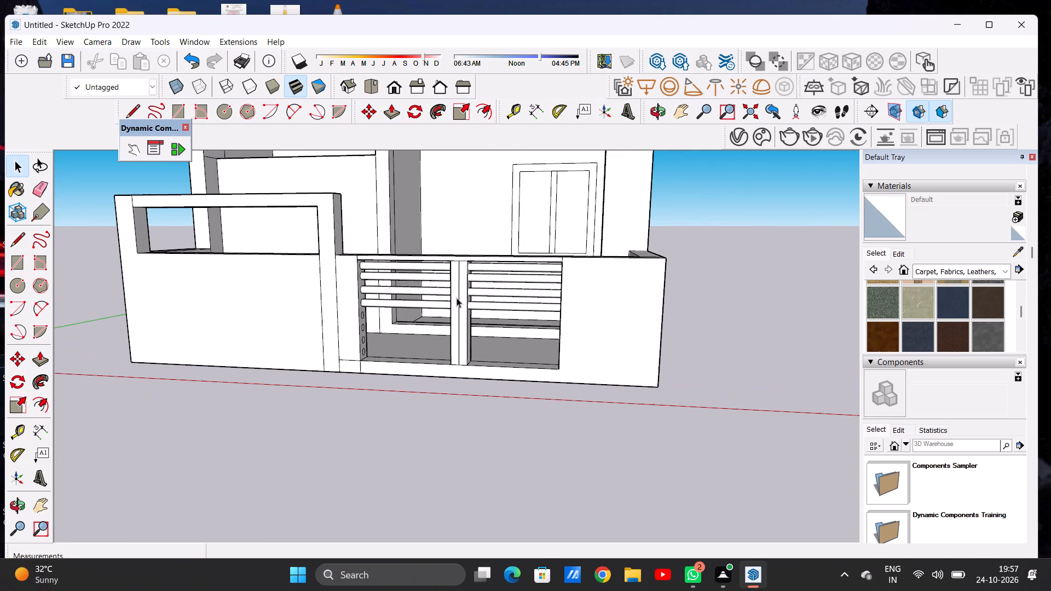
scroll(443, 308, "up", 1)
scroll(446, 306, "down", 1)
scroll(446, 306, "up", 4)
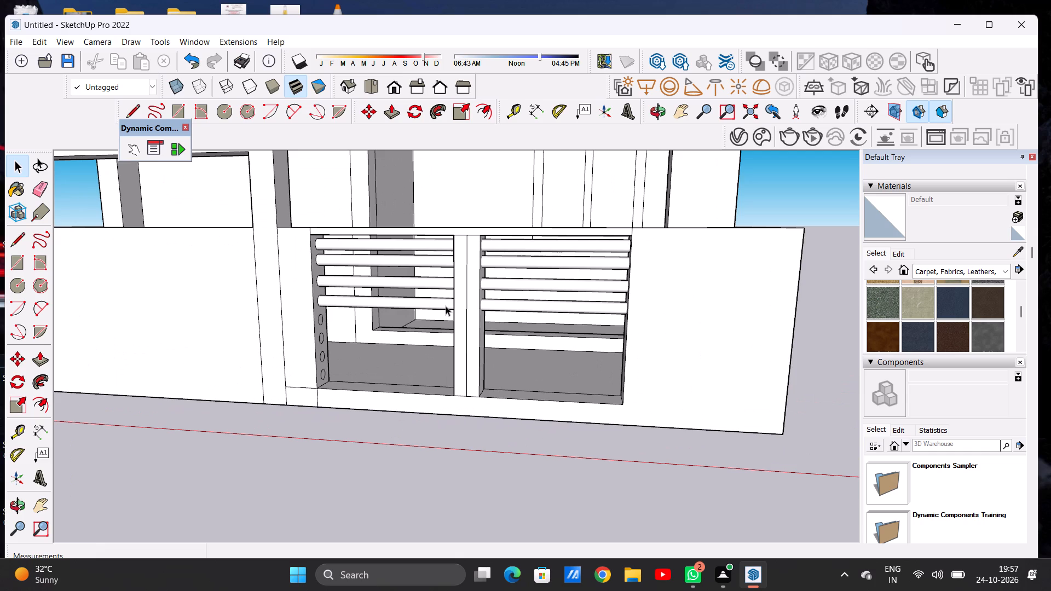
scroll(446, 312, "up", 4)
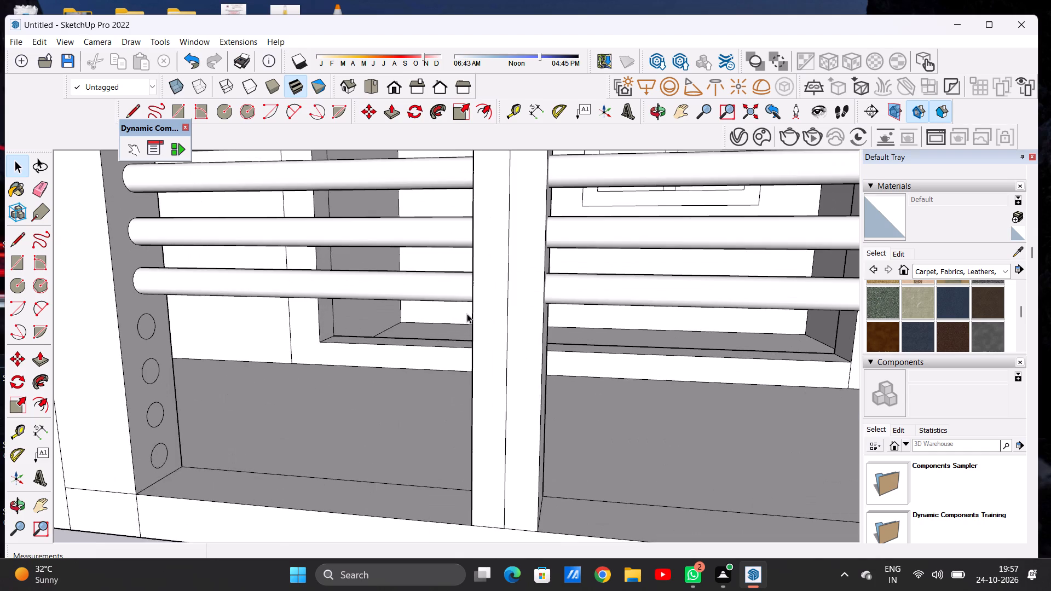
scroll(426, 273, "down", 8)
middle_click_drag(442, 266, 383, 283)
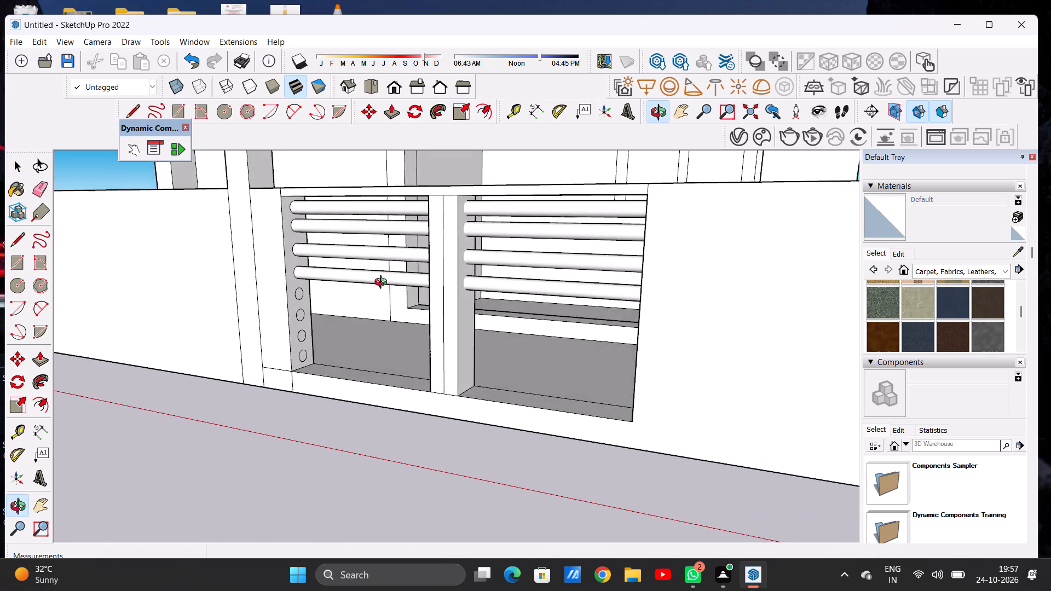
middle_click_drag(383, 283, 407, 291)
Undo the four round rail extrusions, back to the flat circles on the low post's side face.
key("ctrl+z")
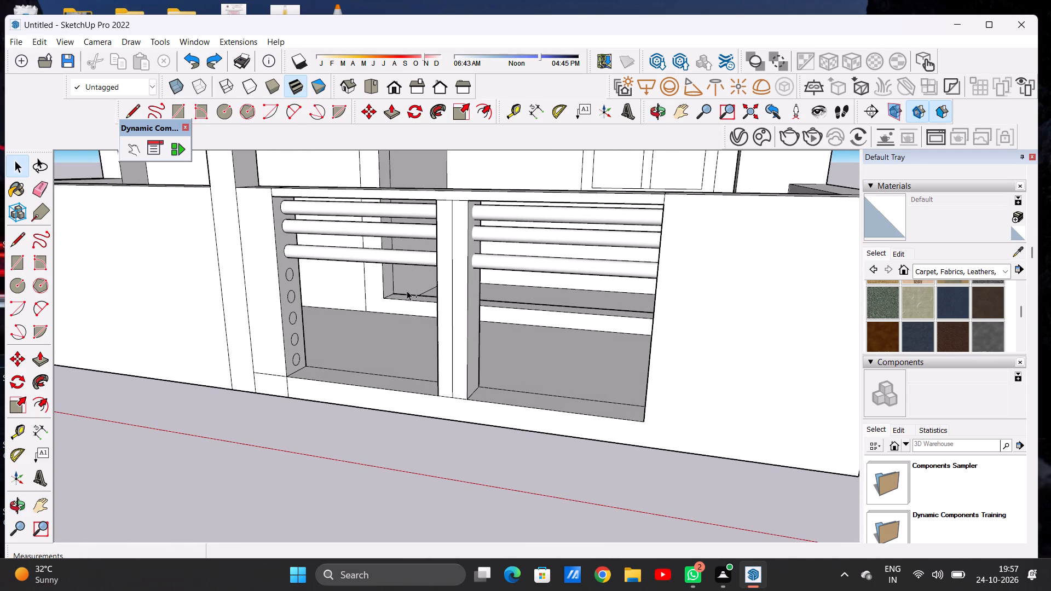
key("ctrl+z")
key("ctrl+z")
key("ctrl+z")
Replace the top circle on the low post's side face with a smaller circle drawn near the same spot.
scroll(407, 291, "down", 4)
middle_click_drag(414, 298, 394, 291)
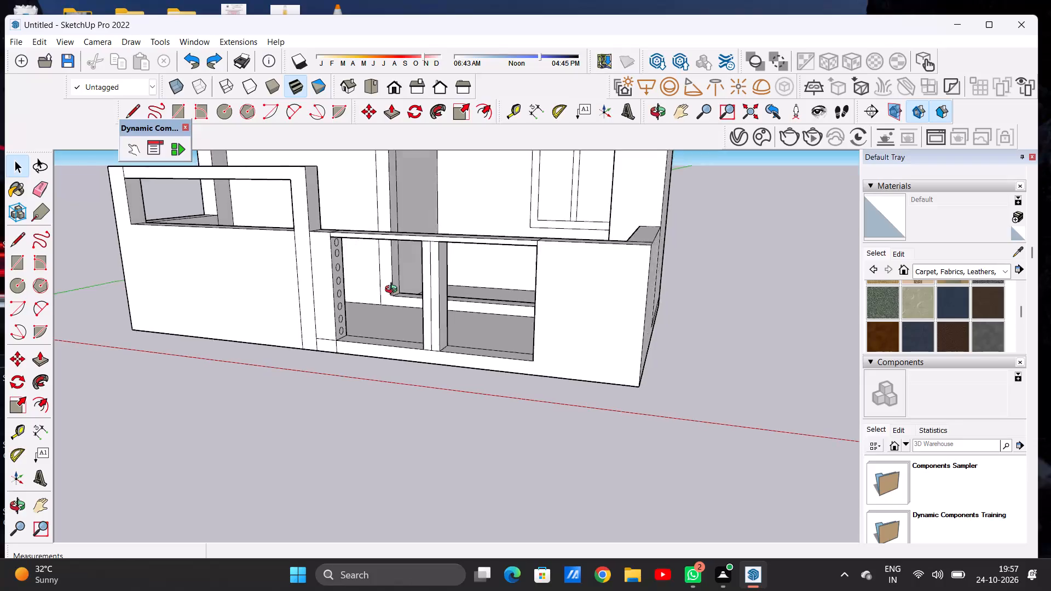
middle_click_drag(394, 291, 360, 285)
middle_click_drag(360, 285, 285, 298)
scroll(342, 264, "up", 6)
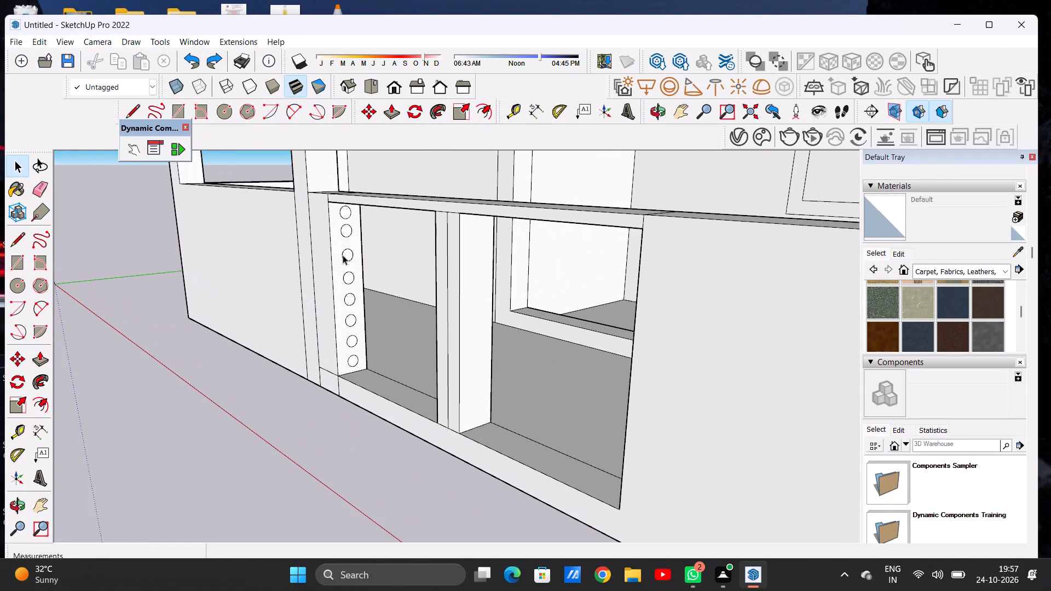
scroll(350, 222, "up", 5)
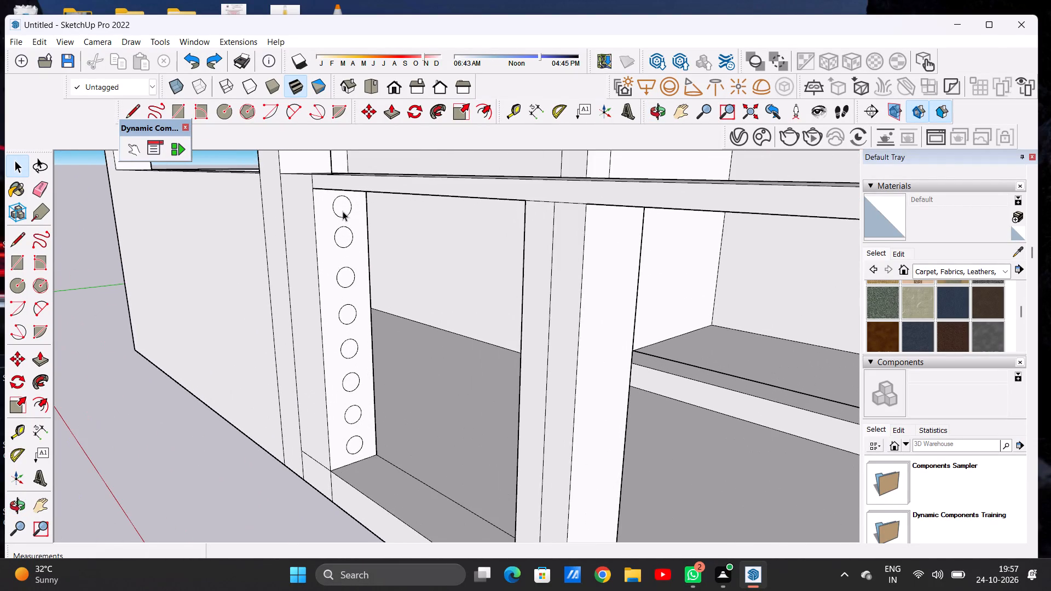
scroll(343, 211, "up", 5)
double_click(343, 211)
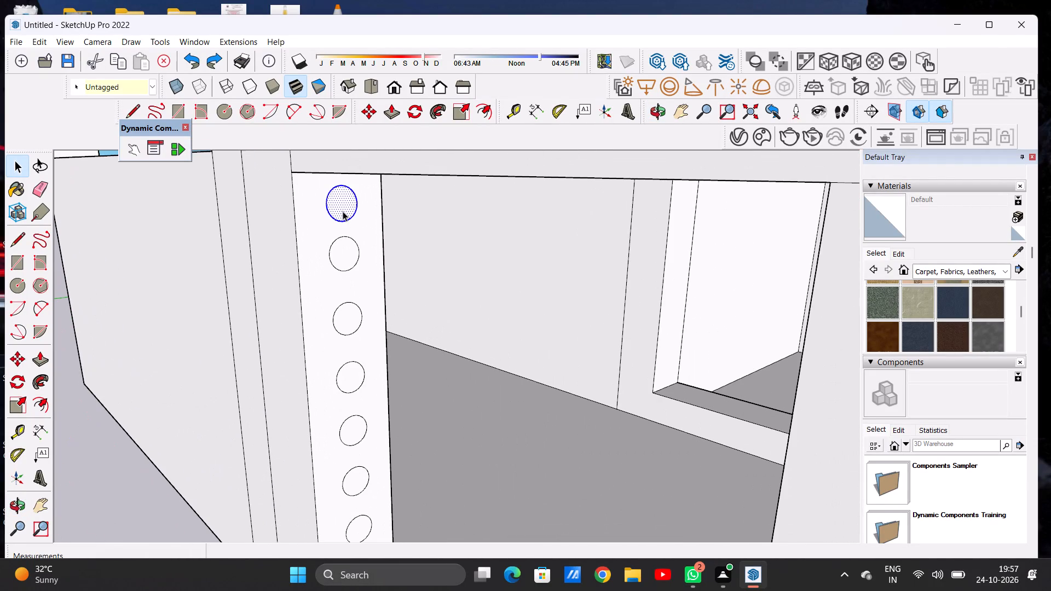
key("Delete")
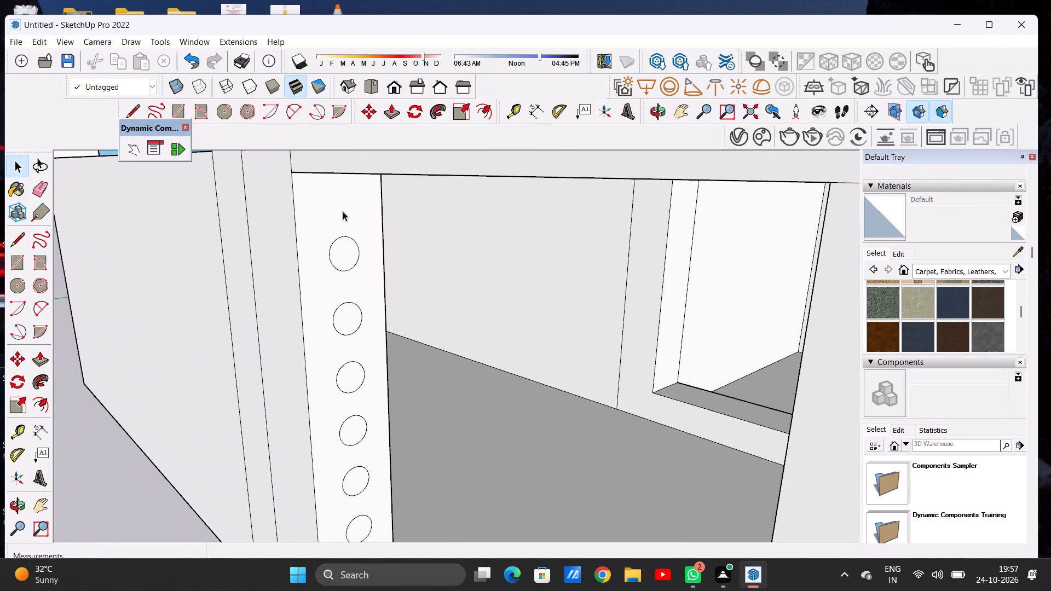
key("c")
left_click(343, 211)
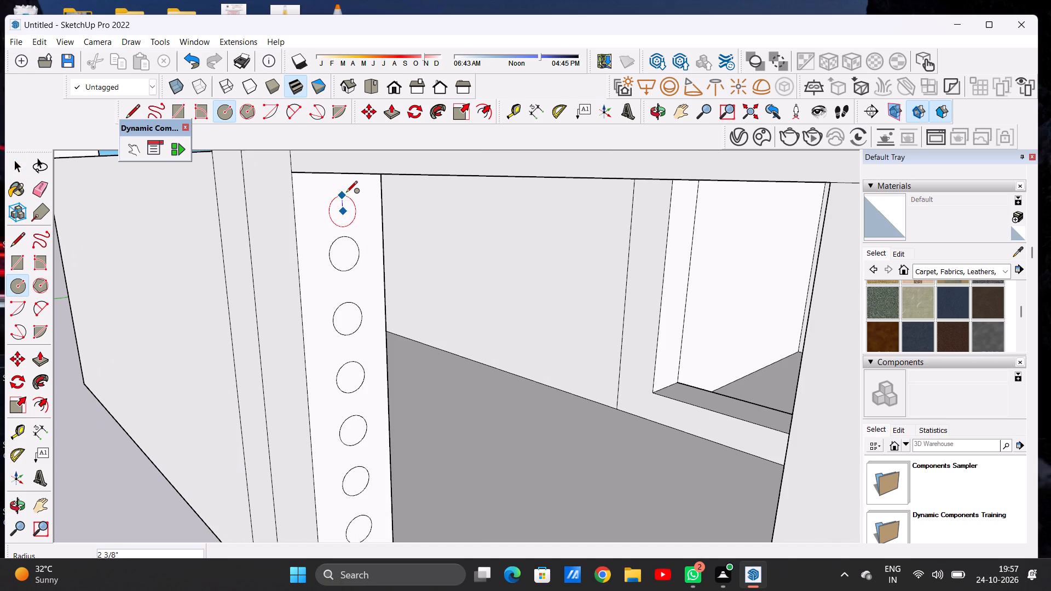
left_click(346, 198)
key("space")
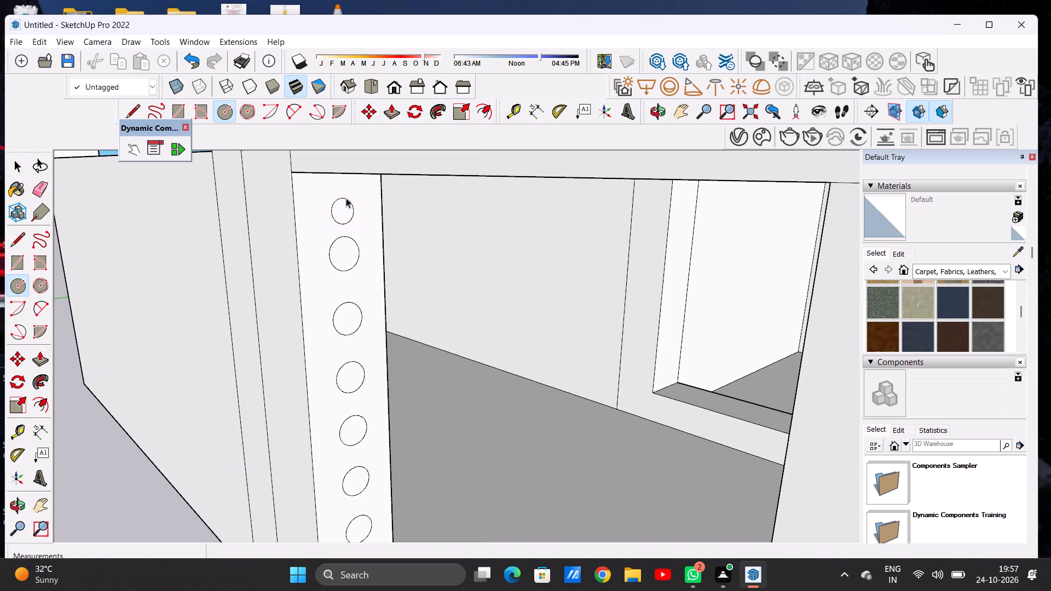
Delete the old larger circle directly below the new small one on the low post's side face.
double_click(340, 259)
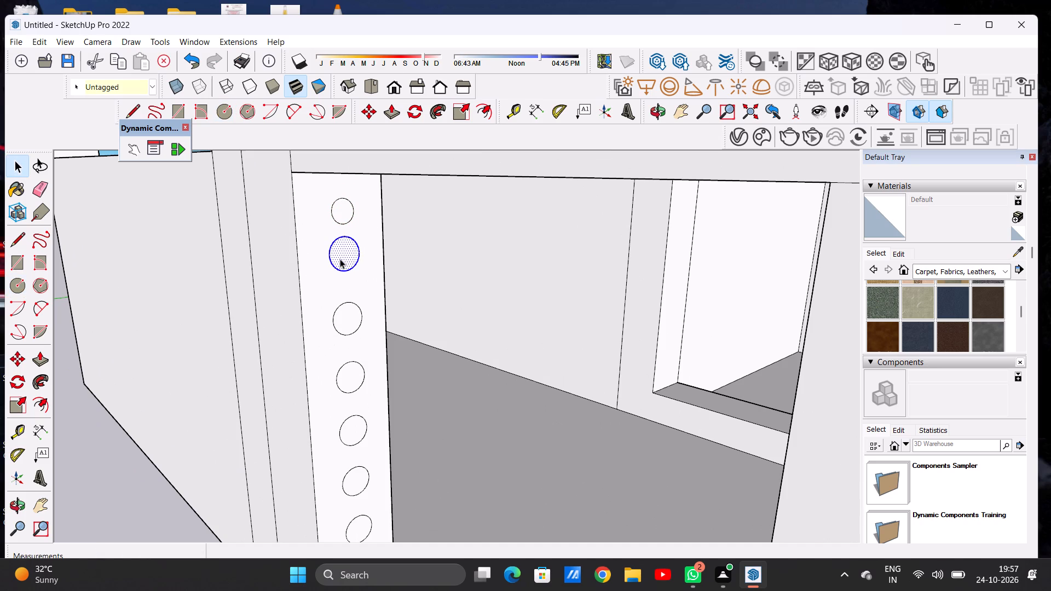
key("Delete")
scroll(338, 245, "down", 8)
scroll(374, 286, "up", 8)
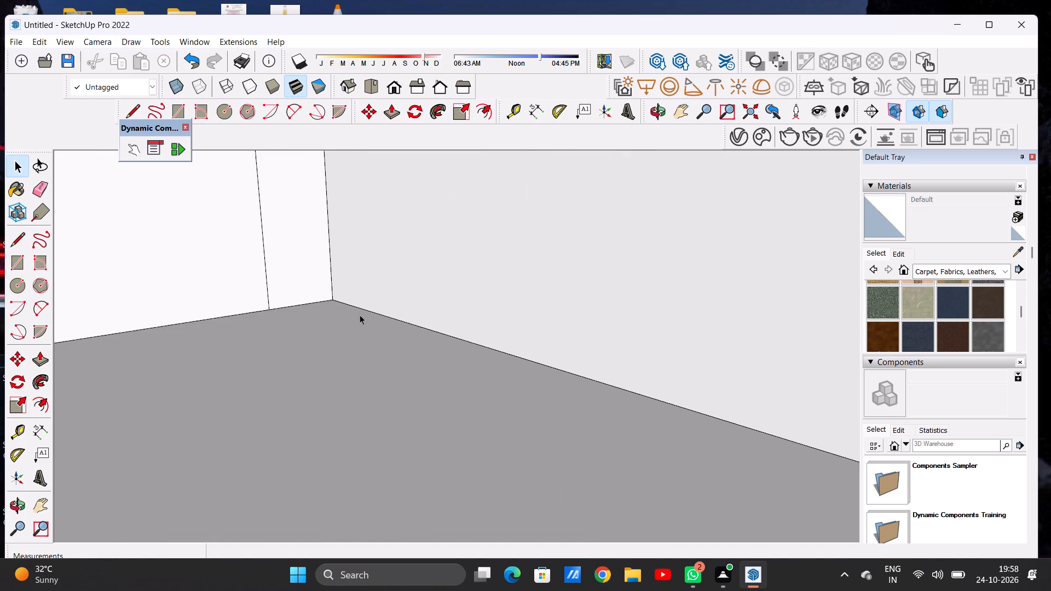
key("e")
scroll(345, 297, "down", 10)
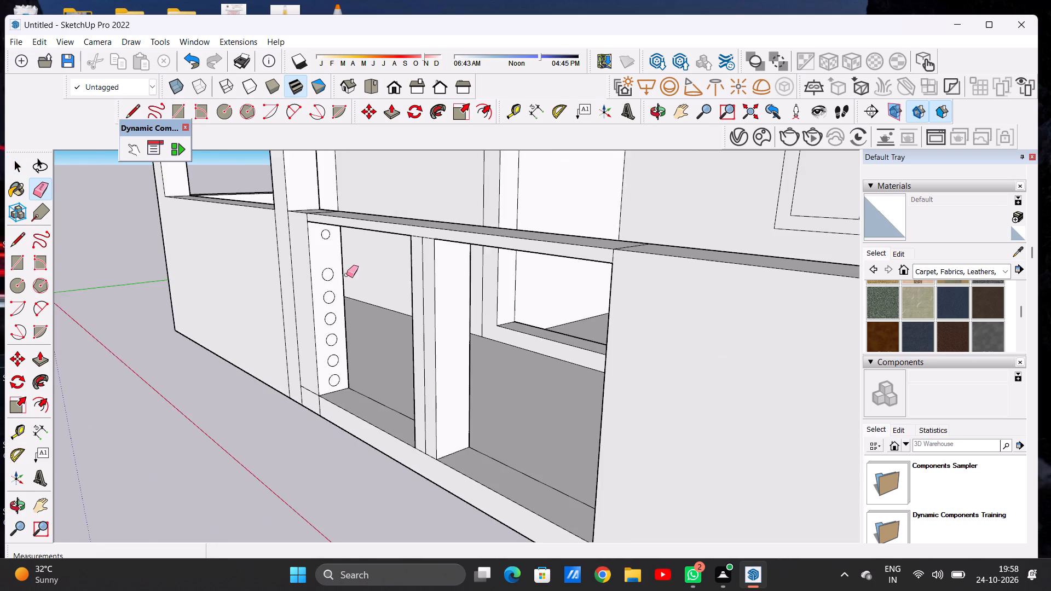
Erase the six remaining larger circles from the low post's side face, keeping only the small top circle.
scroll(340, 274, "up", 6)
left_click_drag(327, 265, 320, 280)
left_click(325, 309)
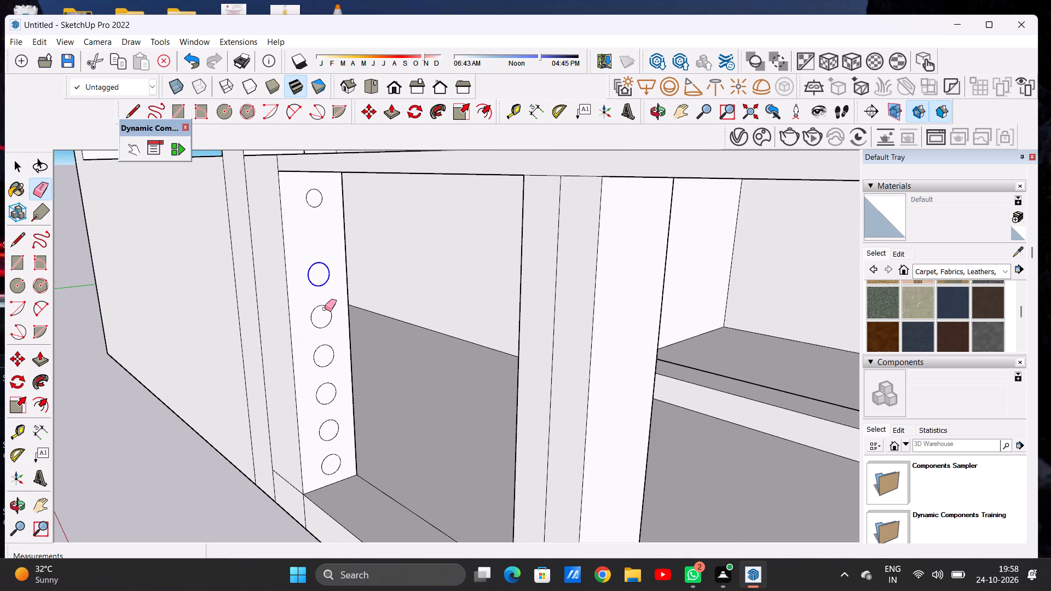
left_click(325, 306)
left_click_drag(320, 346, 323, 358)
left_click_drag(330, 379, 327, 397)
left_click_drag(331, 409, 329, 428)
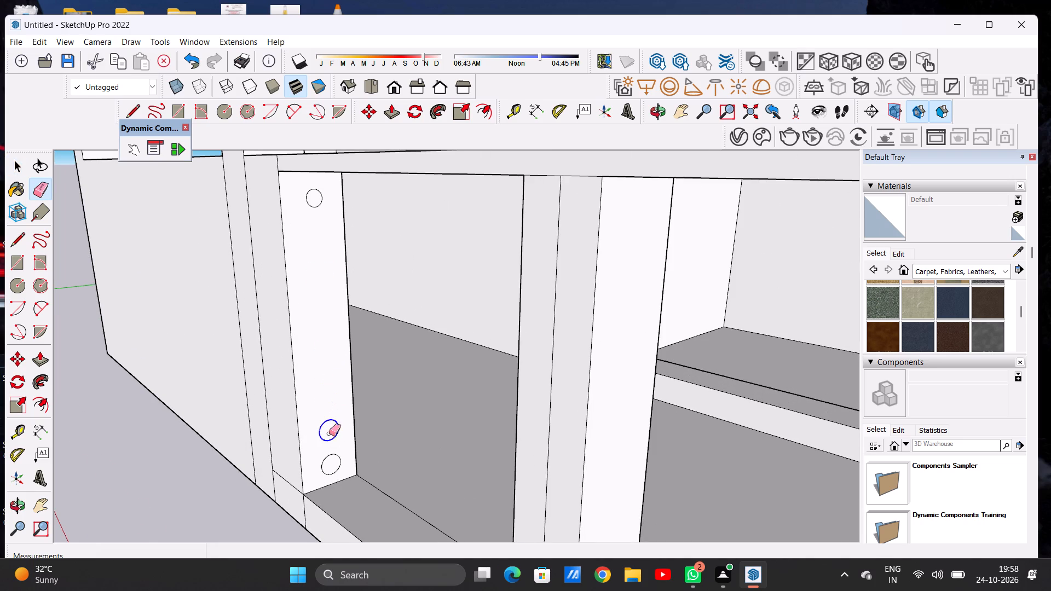
left_click_drag(329, 442, 331, 462)
Copy the small circle vertically along the low post's side face, placing two copies below it and two near the bottom.
key("space")
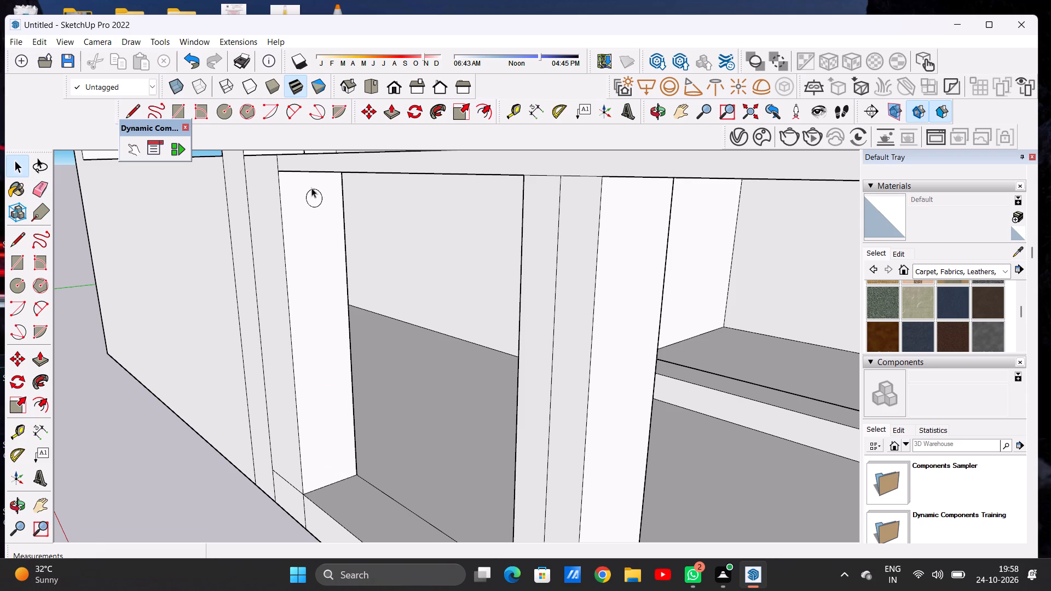
double_click(311, 196)
key("m")
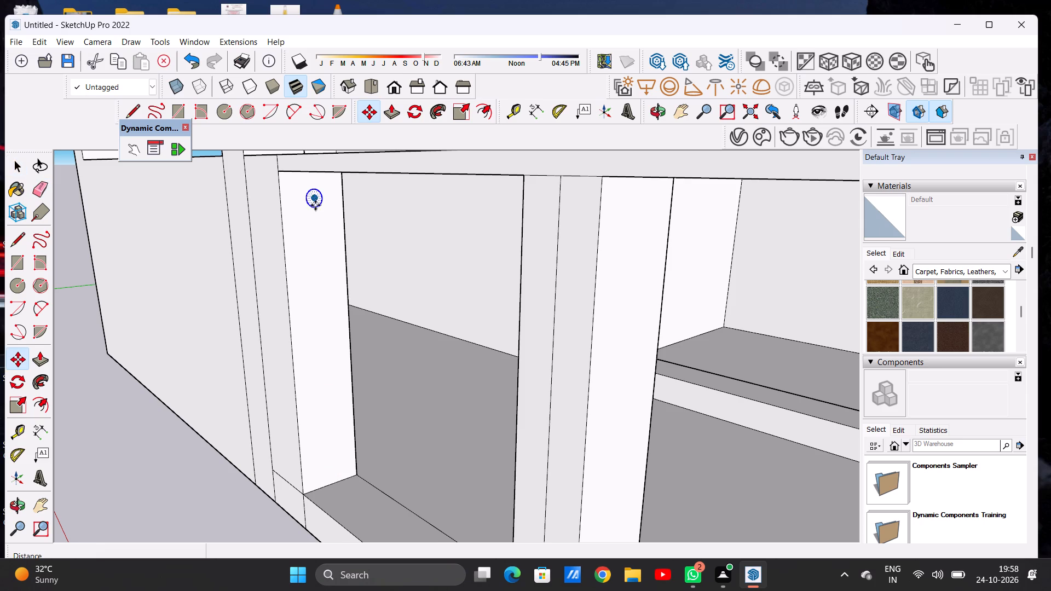
left_click(315, 208)
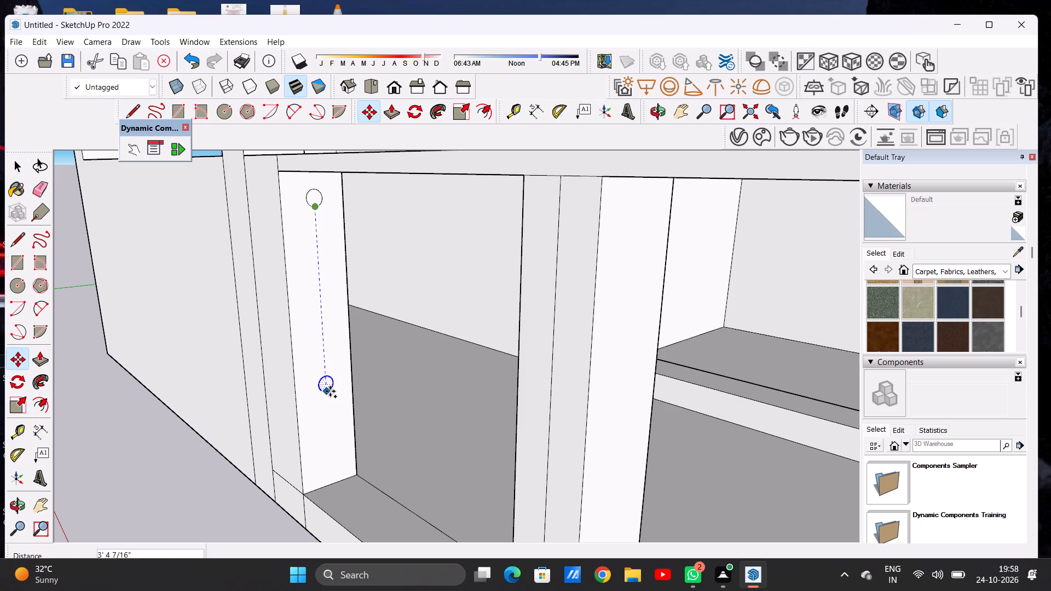
left_click(332, 470)
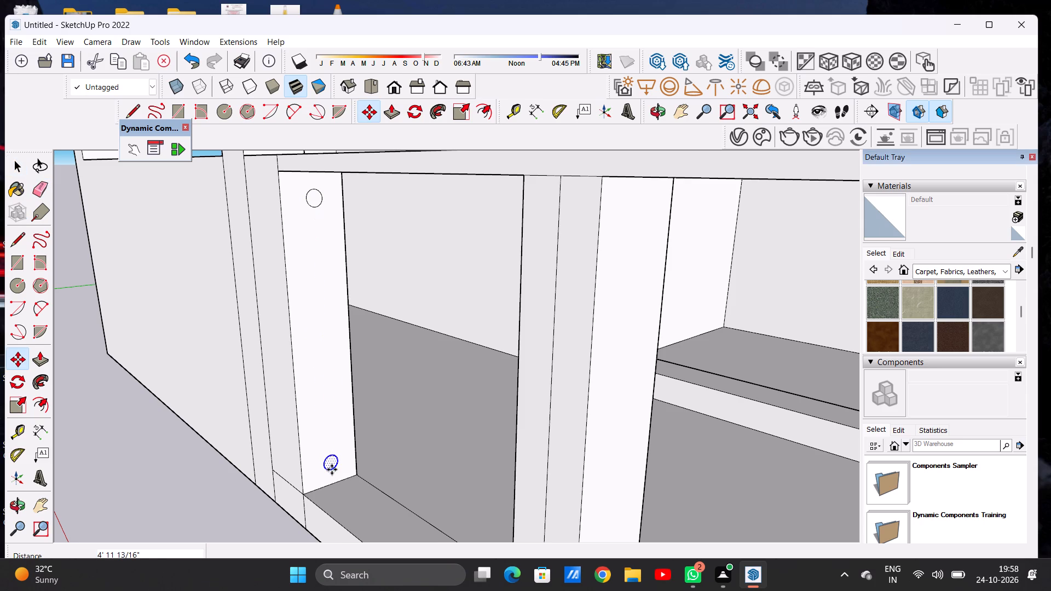
left_click(332, 470)
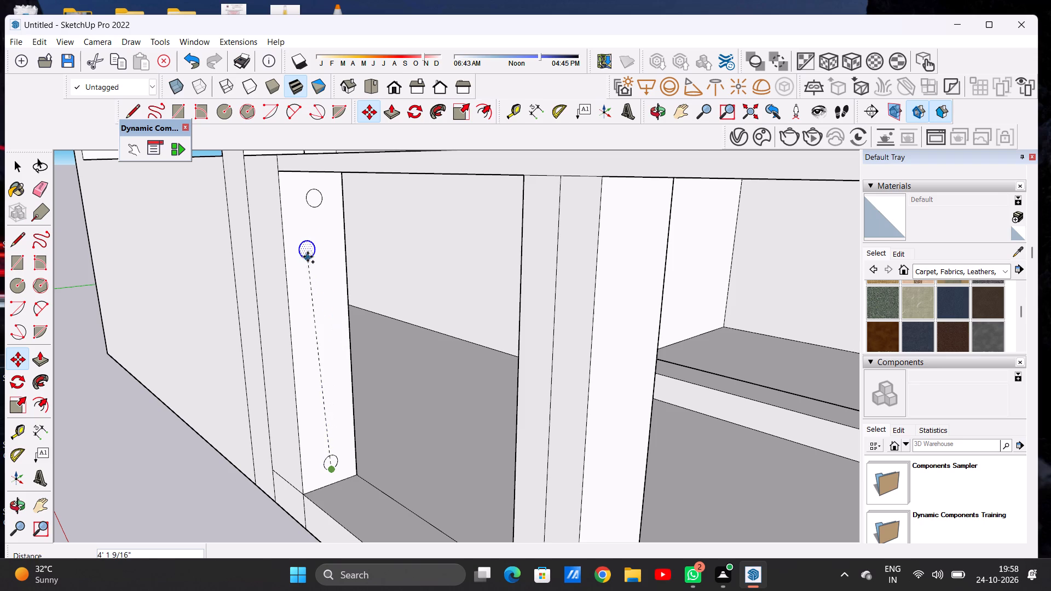
left_click(321, 240)
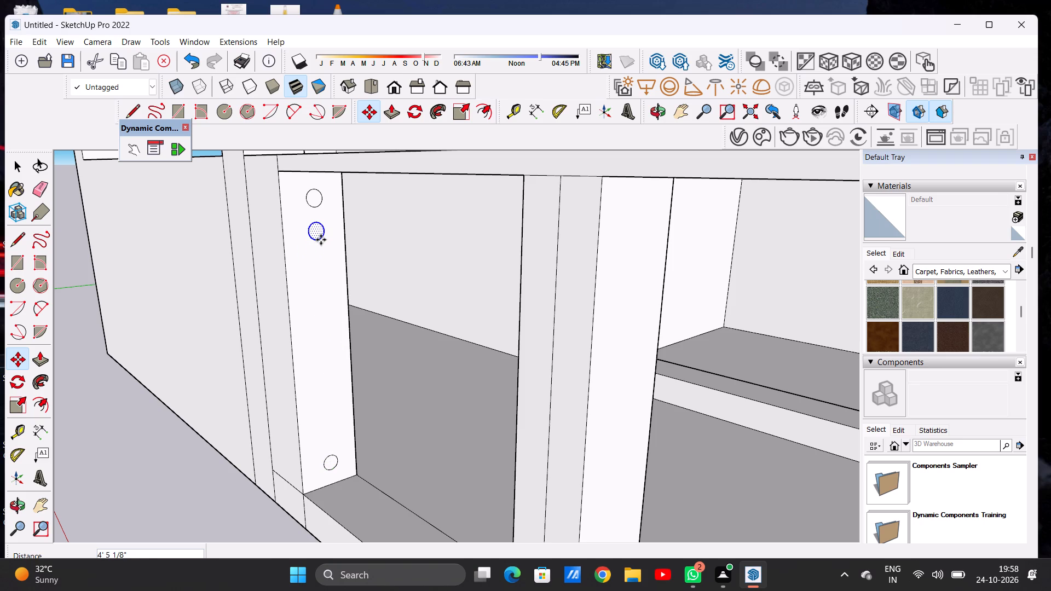
left_click(321, 240)
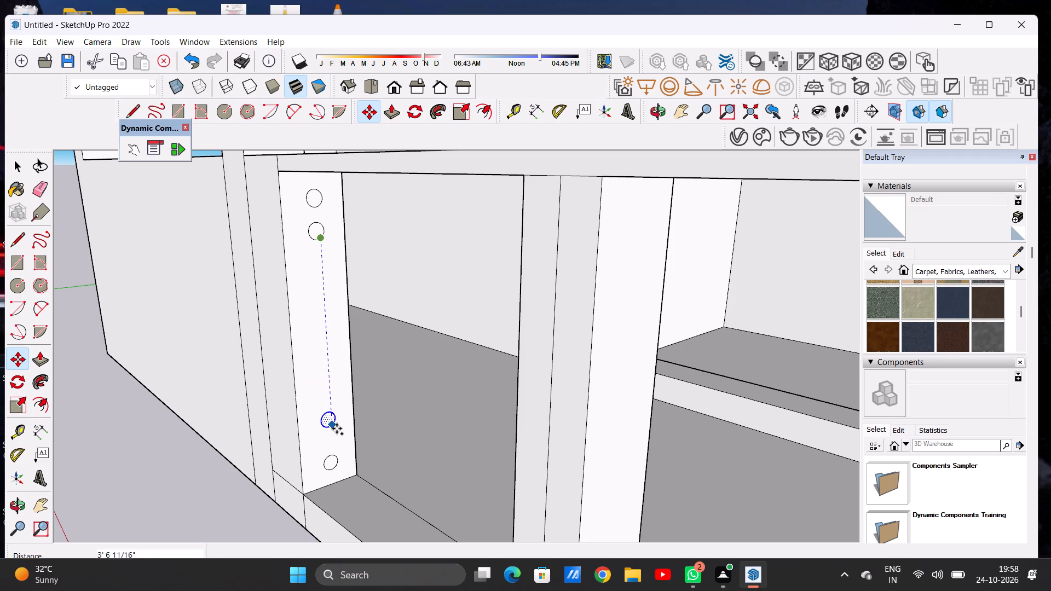
left_click(338, 438)
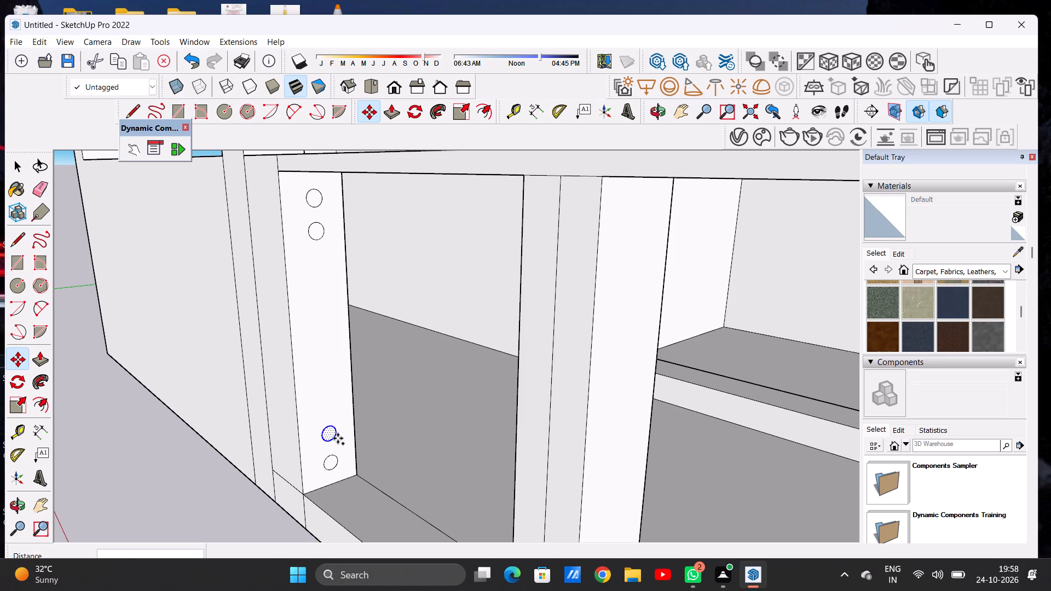
left_click(338, 438)
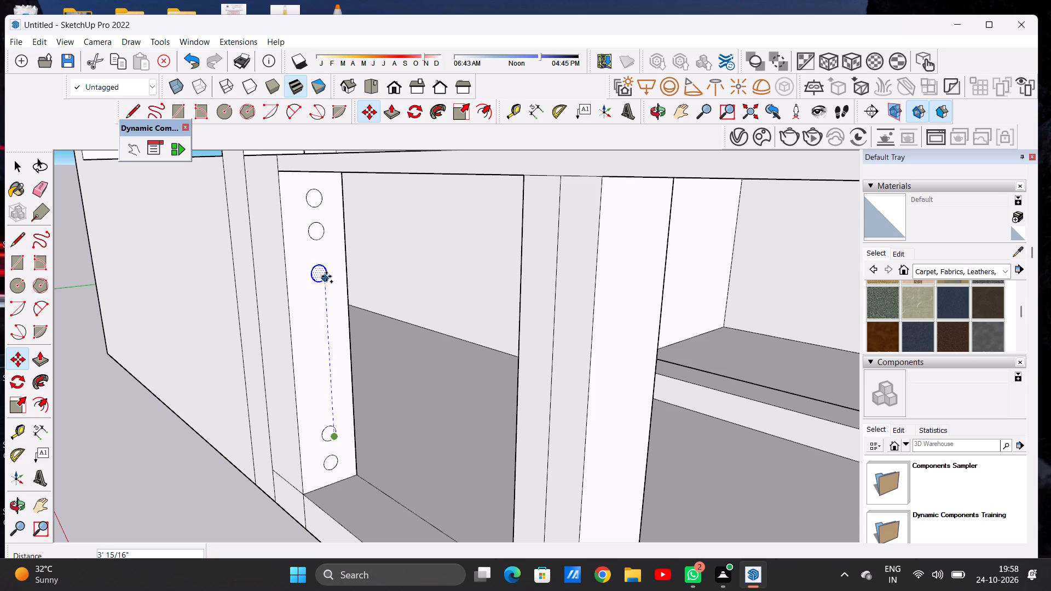
left_click(328, 272)
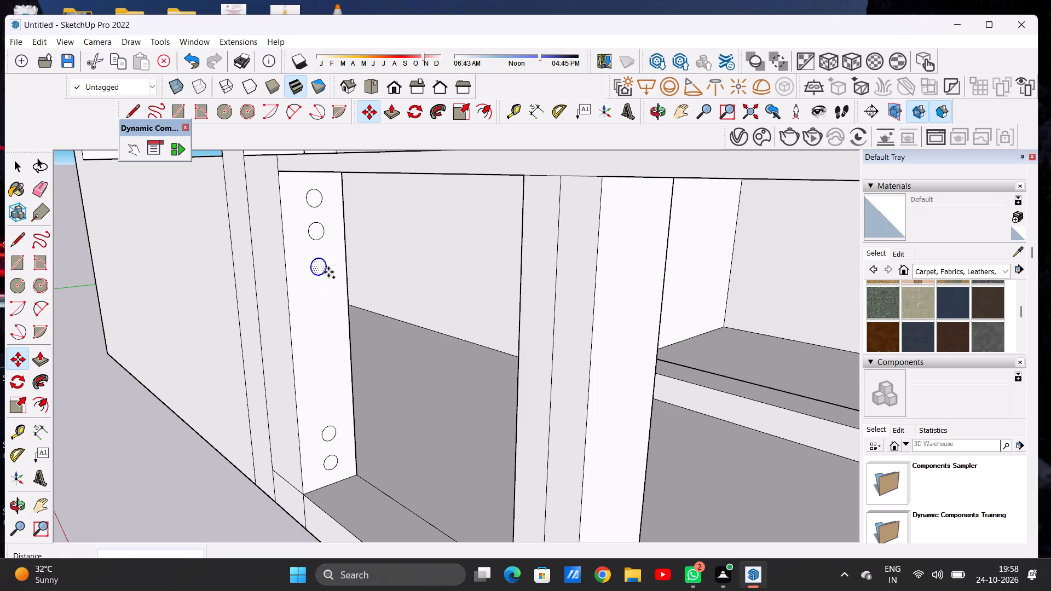
Fill the middle gap on the post's side face with four more roughly evenly spaced copies of the small circle.
left_click(328, 272)
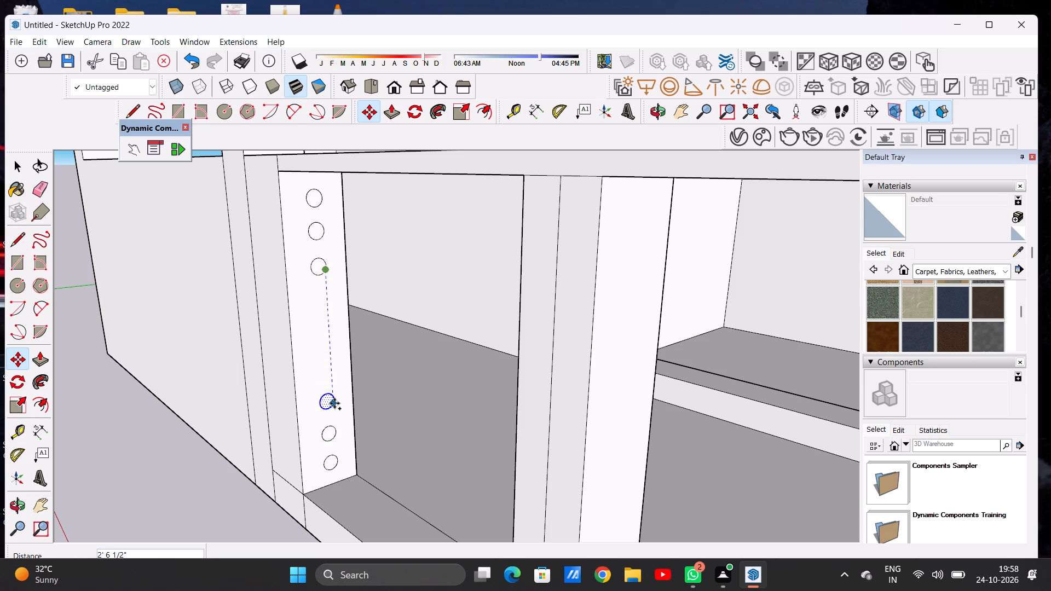
left_click(334, 403)
left_click(334, 403)
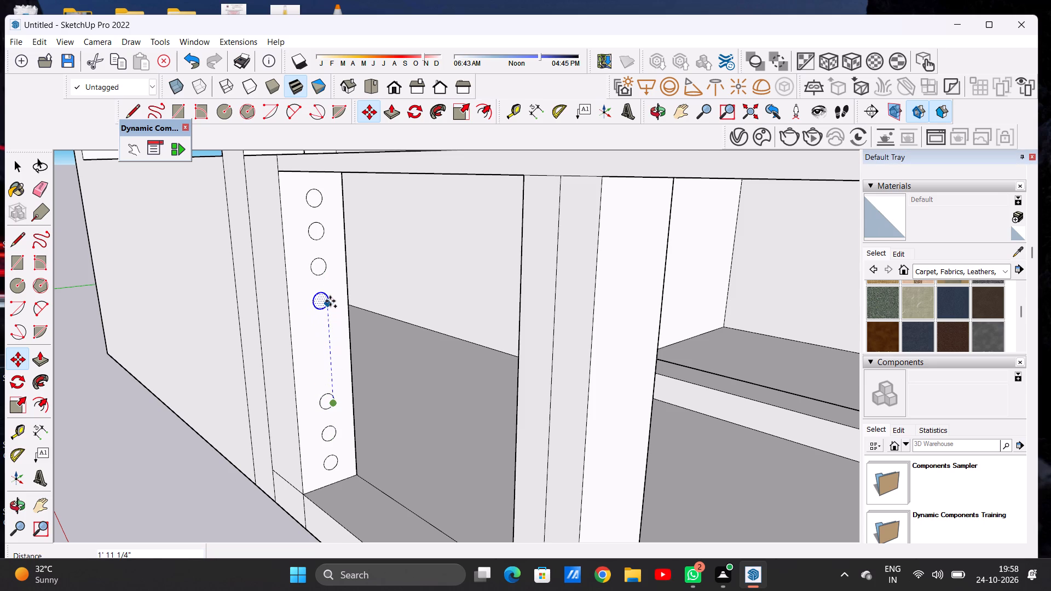
left_click(330, 301)
left_click(330, 301)
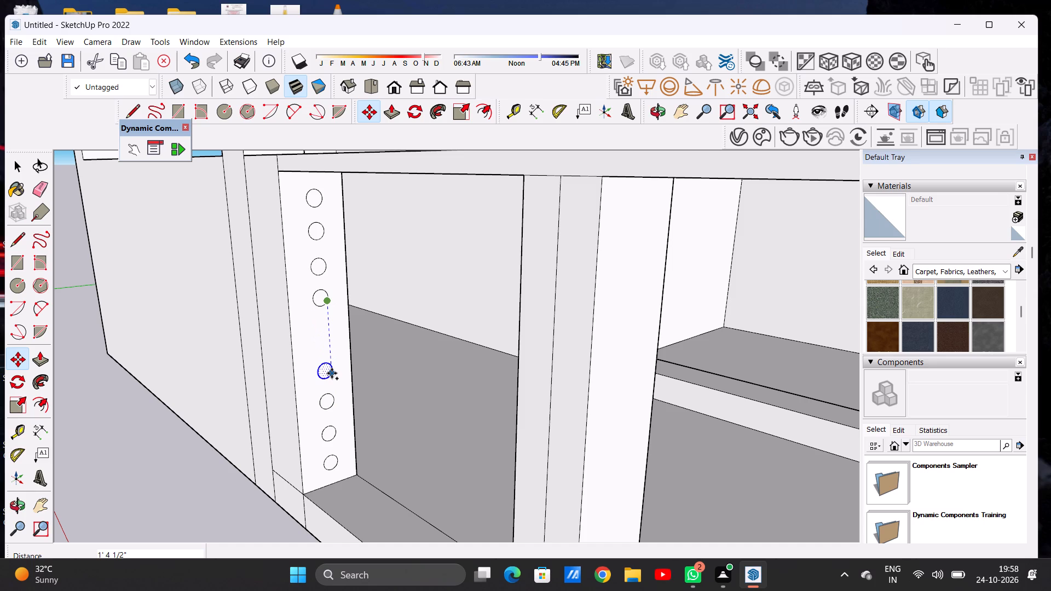
left_click(332, 373)
left_click(332, 373)
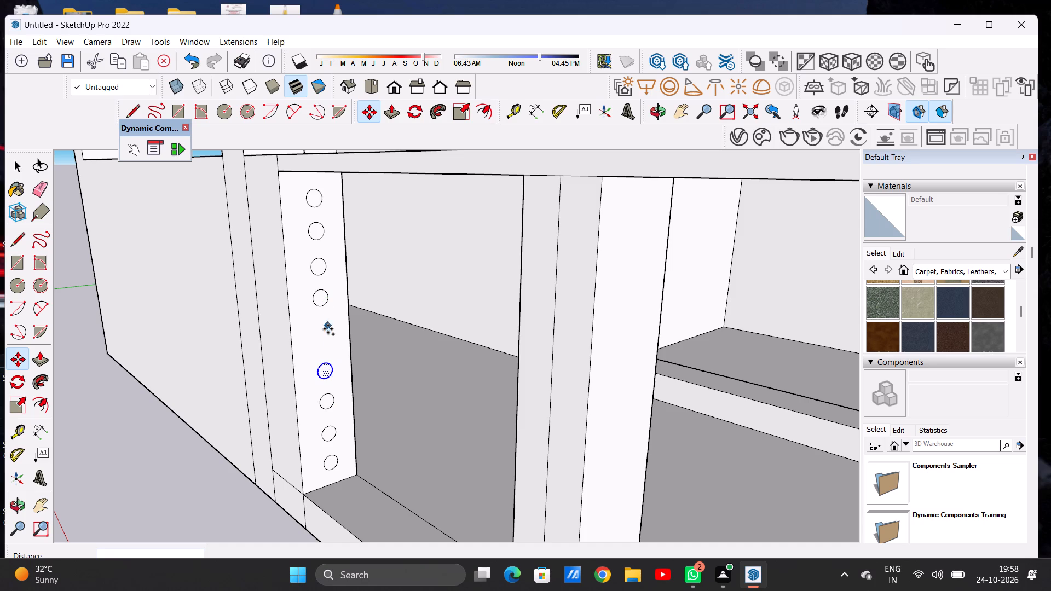
left_click(333, 370)
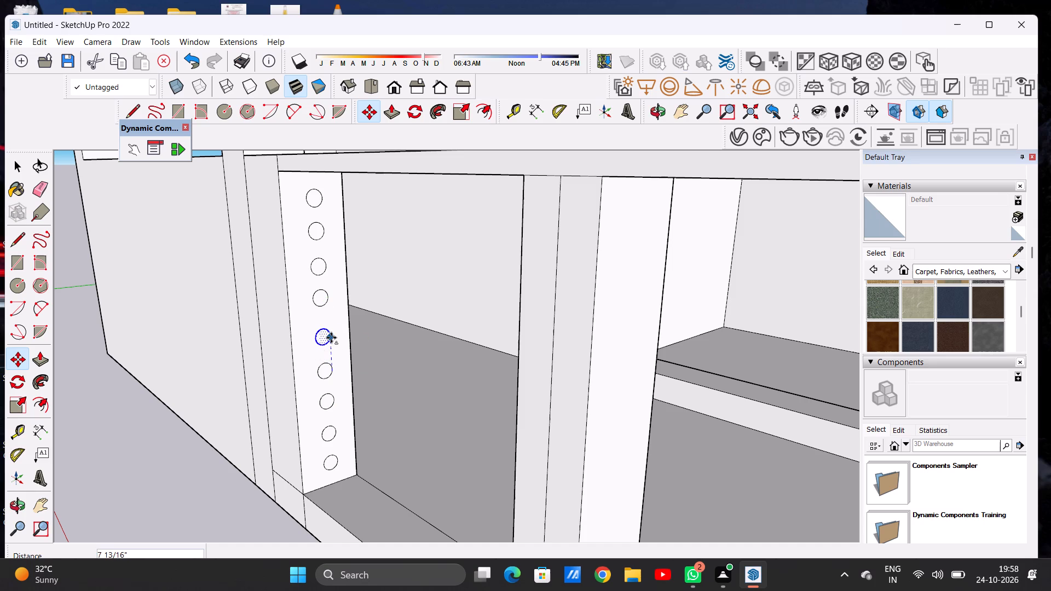
left_click(331, 334)
key("space")
scroll(342, 315, "down", 14)
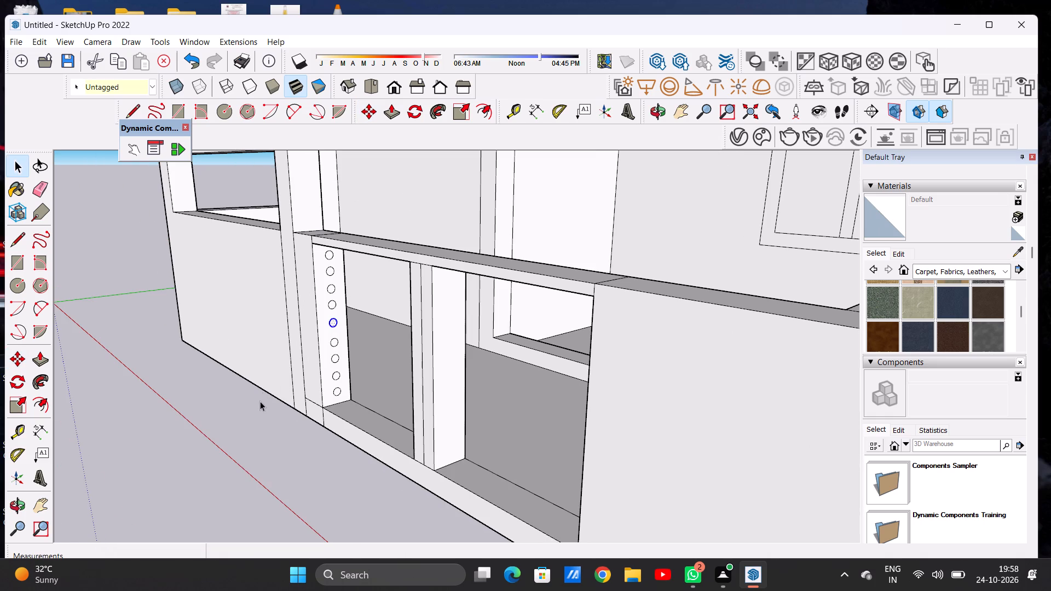
left_click(260, 402)
Push/Pull the top small circle about 11' 6 5/8" across both front wall openings to the far side face, forming a round rail.
scroll(342, 308, "up", 3)
scroll(342, 308, "down", 1)
scroll(342, 308, "up", 3)
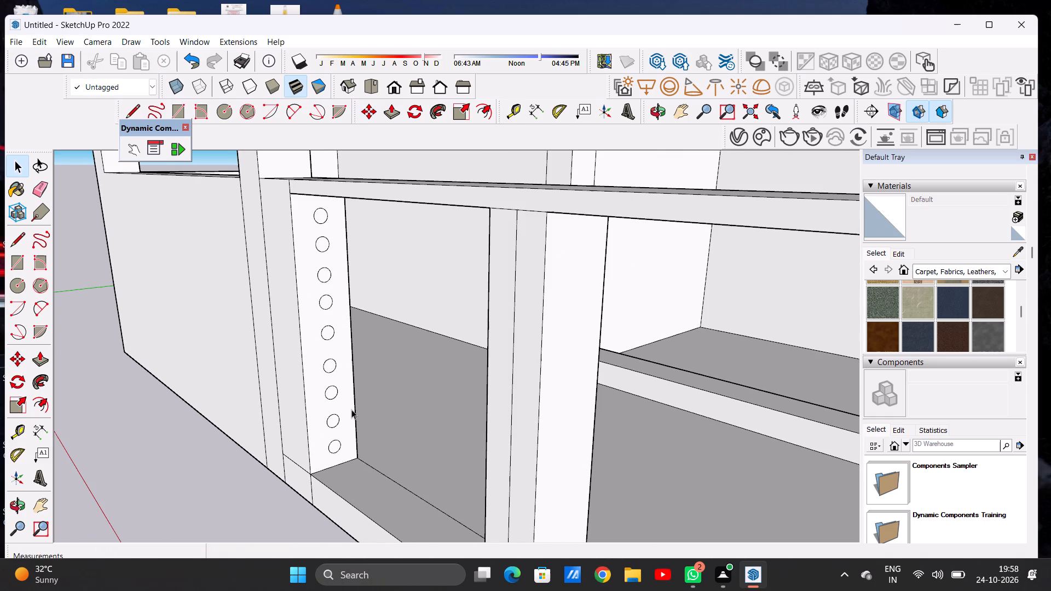
middle_click(345, 398)
middle_click_drag(345, 398, 358, 397)
scroll(335, 392, "down", 17)
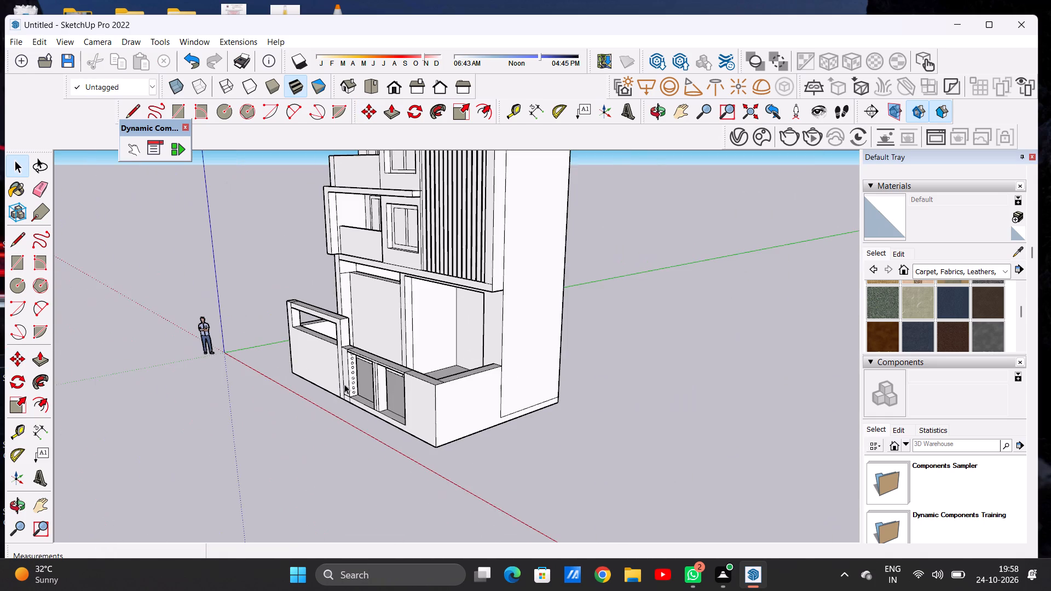
middle_click_drag(409, 365, 494, 304)
scroll(374, 365, "up", 12)
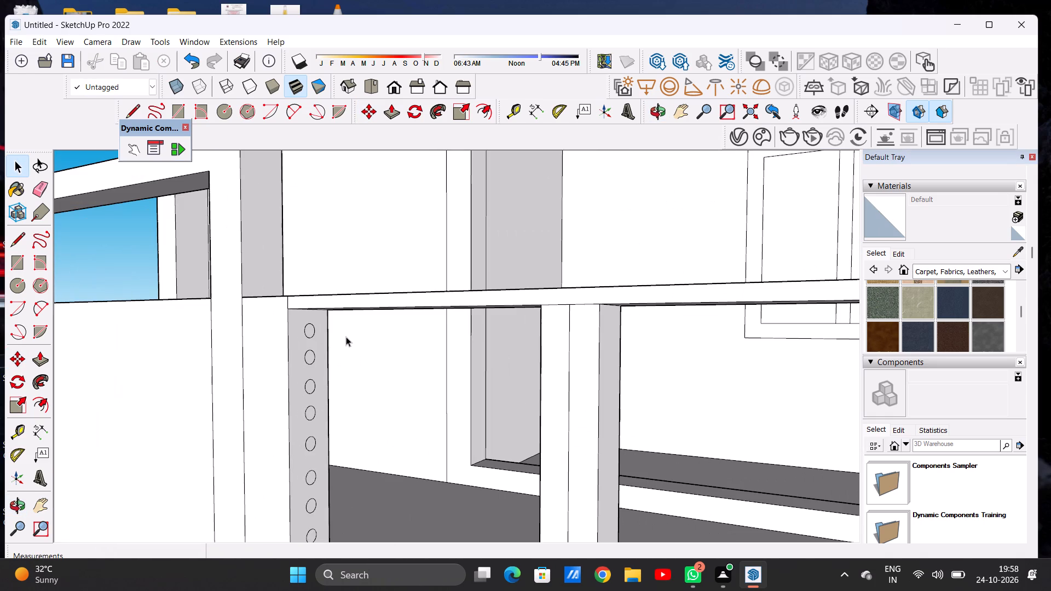
key("p")
scroll(313, 318, "up", 11)
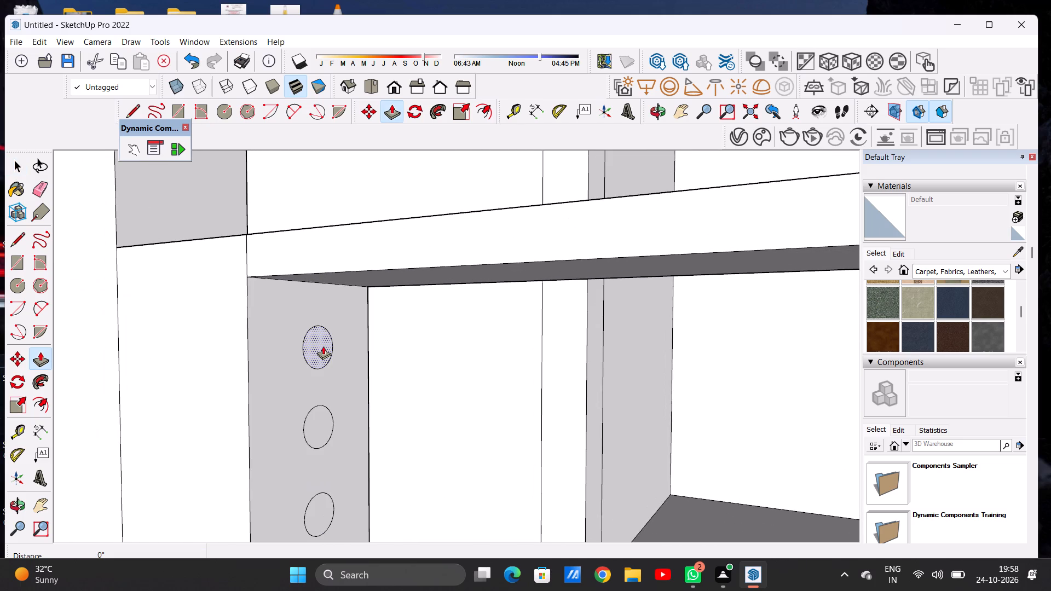
left_click(323, 346)
scroll(407, 359, "down", 19)
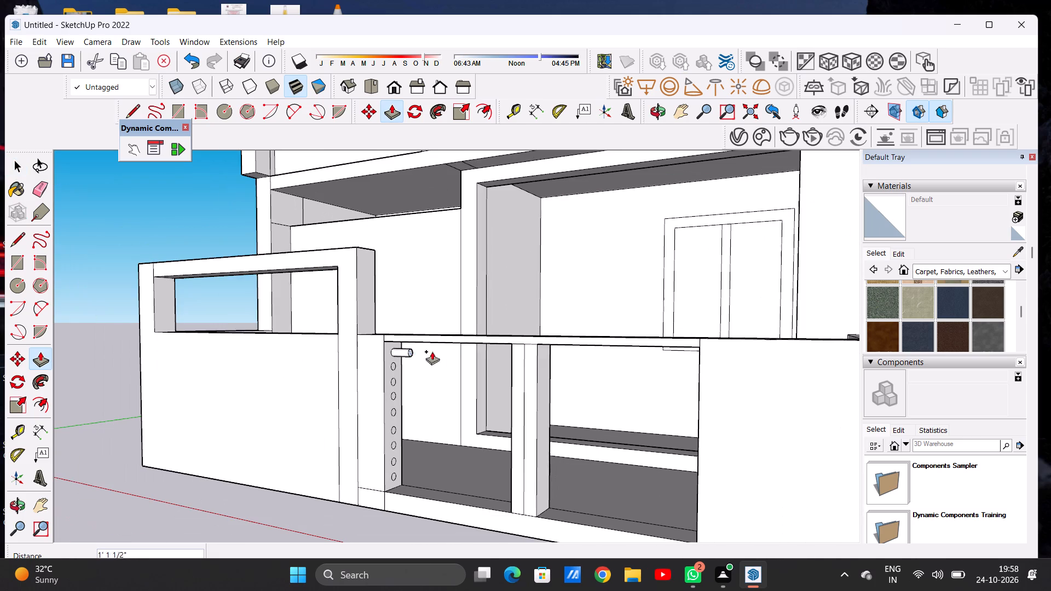
middle_click_drag(602, 351, 736, 346)
scroll(736, 346, "up", 9)
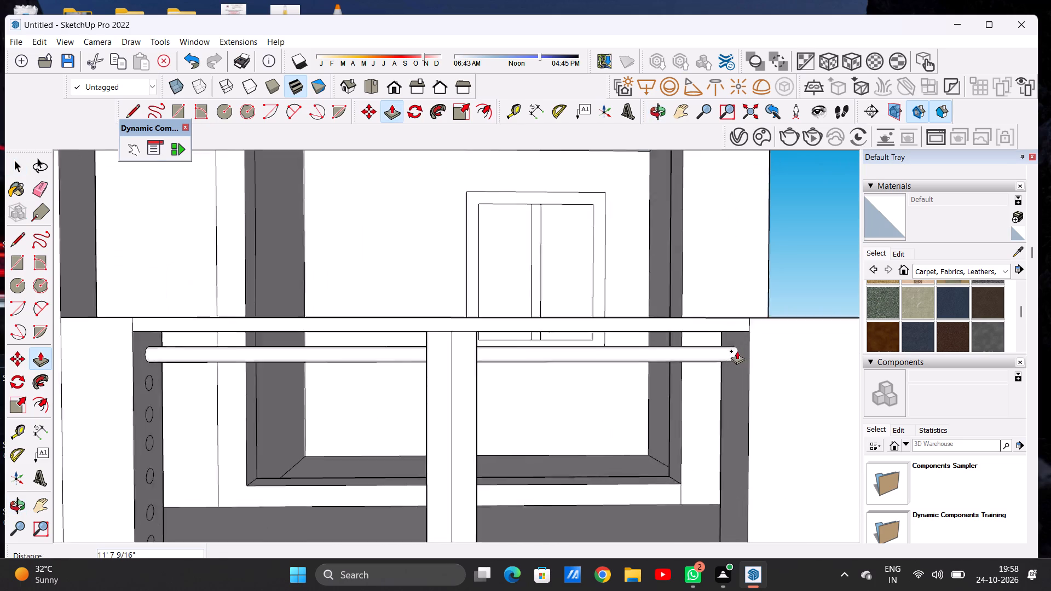
scroll(737, 351, "up", 3)
left_click(737, 333)
Push/Pull the second circle from the top about 11' 6 5/8" across both openings to the far side face.
scroll(436, 258, "down", 8)
middle_click_drag(403, 320, 293, 401)
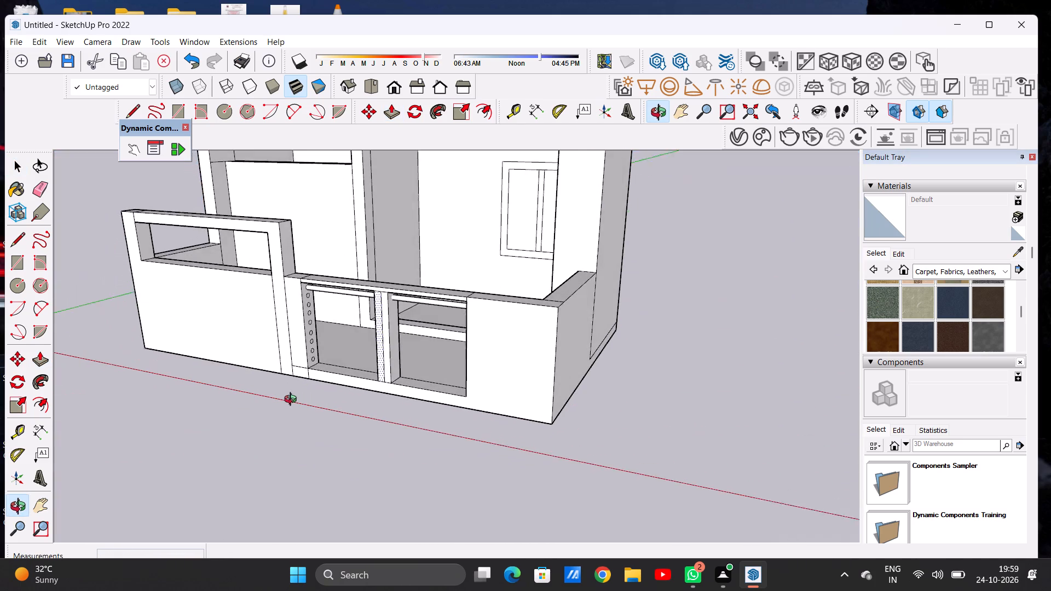
middle_click_drag(293, 401, 291, 407)
scroll(321, 289, "up", 1)
scroll(316, 288, "down", 1)
scroll(315, 288, "up", 11)
scroll(304, 295, "down", 1)
scroll(304, 295, "up", 4)
scroll(307, 295, "down", 1)
scroll(307, 295, "up", 5)
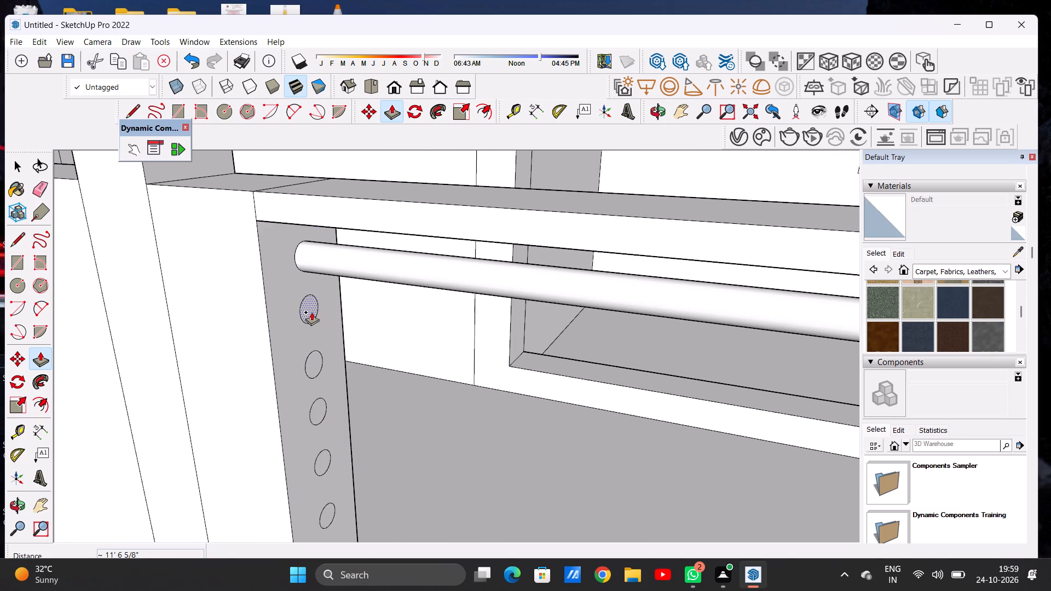
left_click(310, 310)
scroll(444, 342, "down", 17)
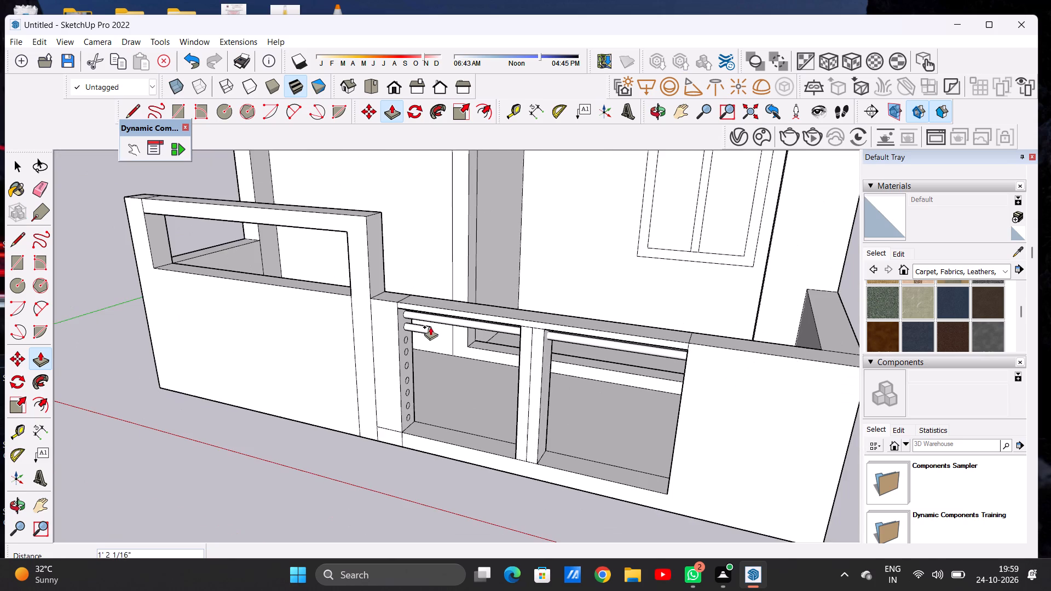
middle_click_drag(568, 341, 717, 260)
scroll(679, 308, "up", 1)
scroll(679, 308, "down", 1)
scroll(679, 309, "up", 12)
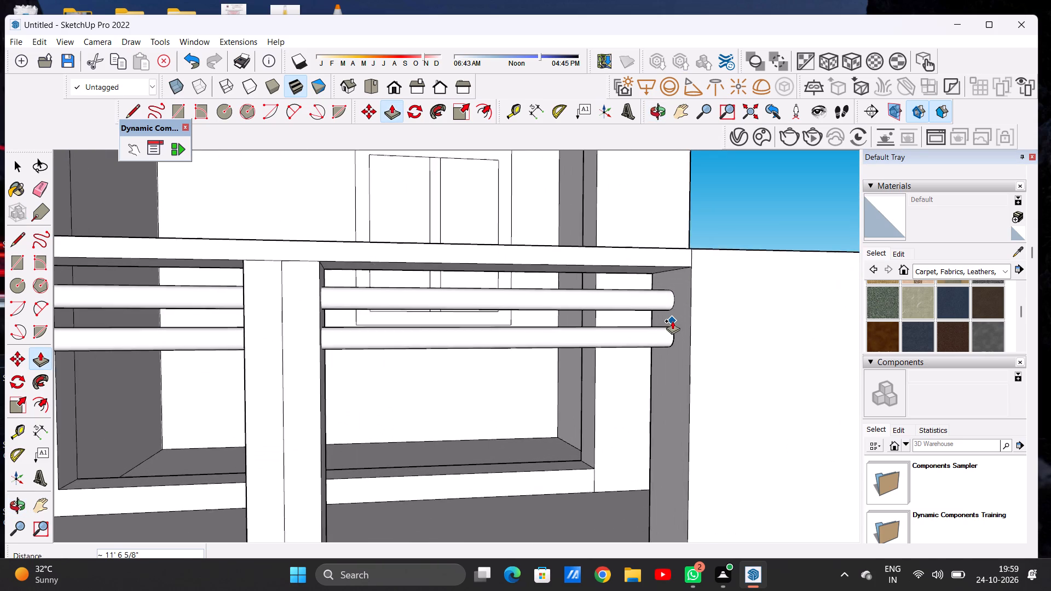
left_click(672, 321)
Push/Pull the third circle from the top about 11' 6 5/8" across both openings, ending level with the rails above.
scroll(454, 287, "down", 8)
middle_click_drag(400, 306, 258, 364)
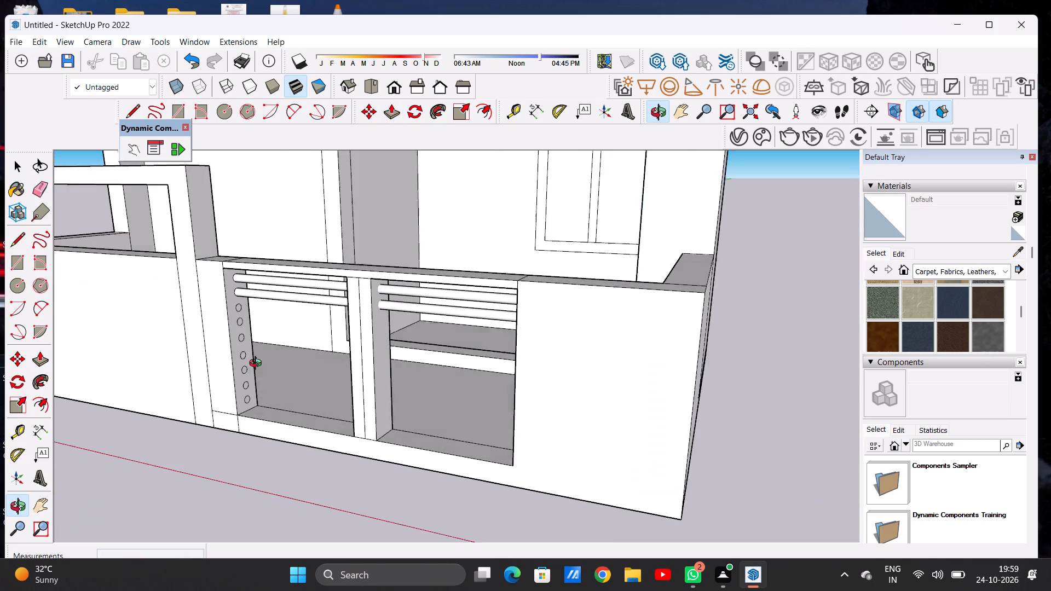
middle_click_drag(258, 364, 250, 366)
scroll(251, 316, "up", 1)
scroll(251, 308, "down", 1)
scroll(251, 306, "up", 15)
scroll(244, 297, "down", 1)
scroll(241, 300, "up", 2)
left_click(237, 330)
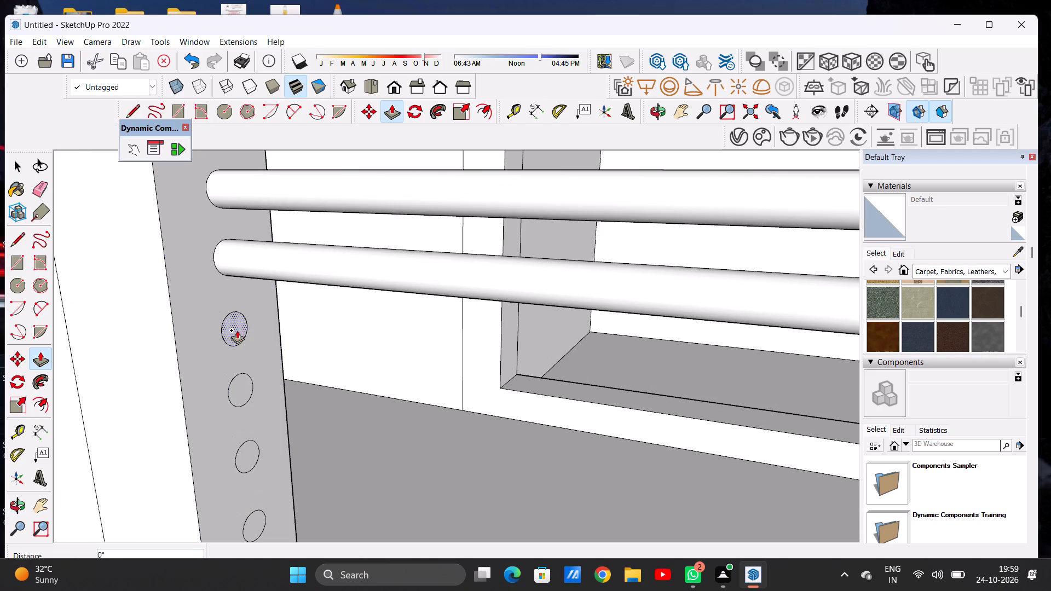
scroll(441, 355, "down", 18)
middle_click_drag(570, 351, 626, 338)
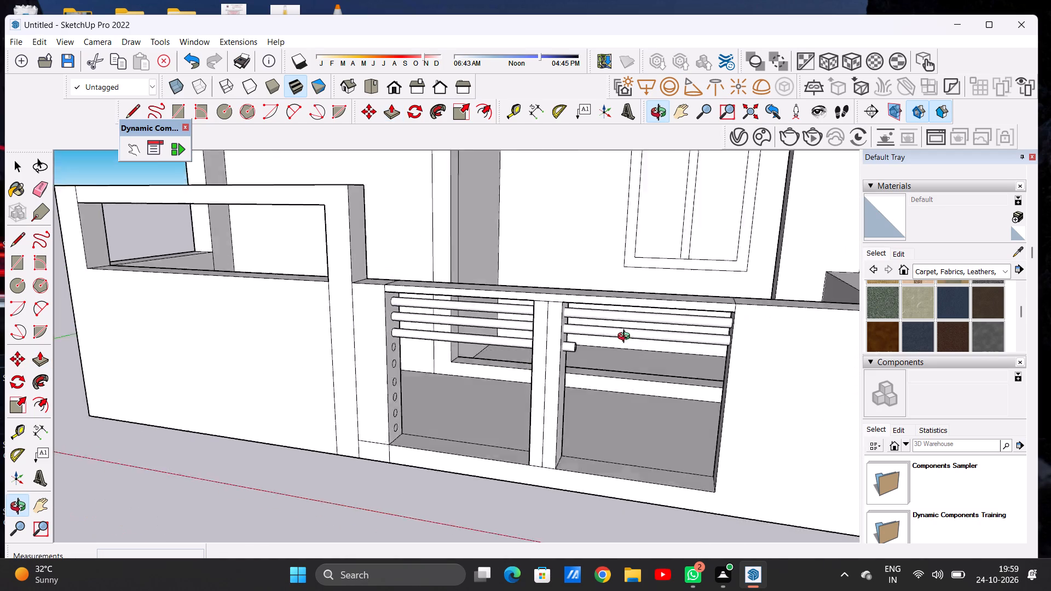
middle_click_drag(626, 338, 694, 320)
scroll(710, 334, "up", 11)
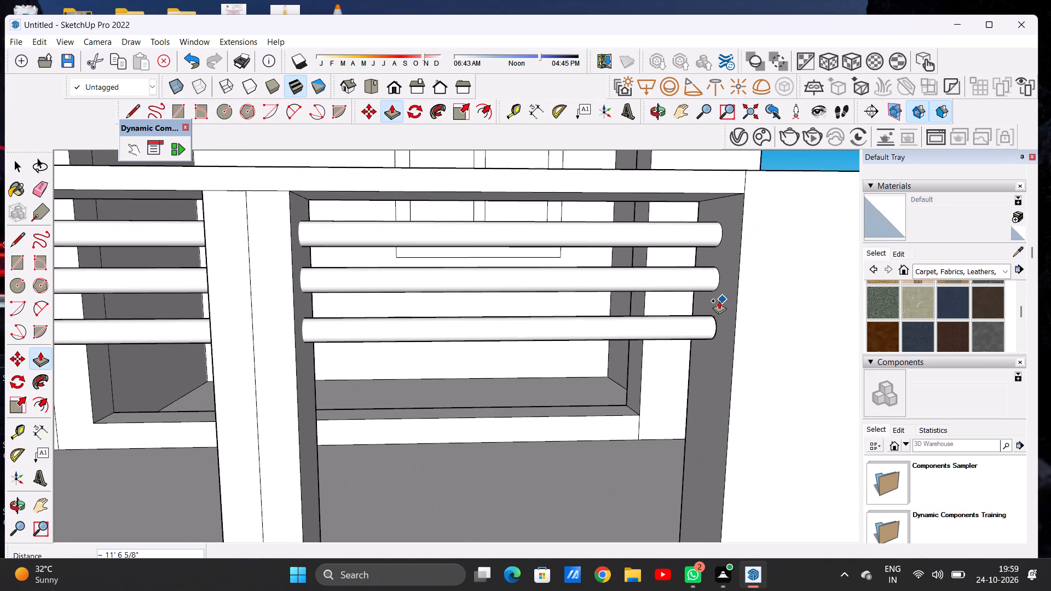
left_click(719, 300)
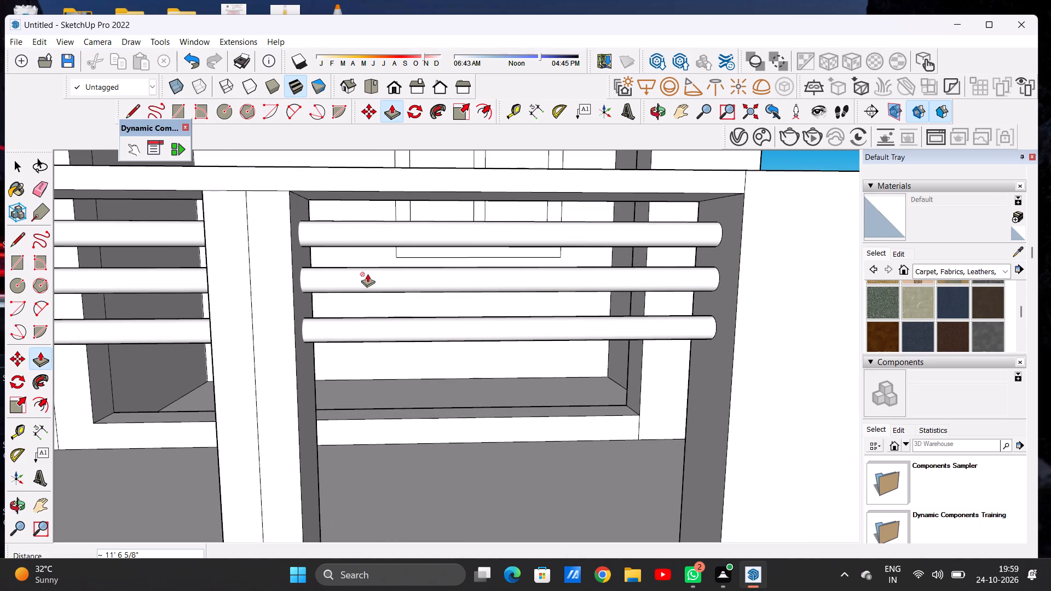
Push/Pull the fourth circle from the top about 11' 6 5/8" across both openings to the far side face.
scroll(340, 251, "down", 5)
middle_click_drag(340, 256, 229, 314)
scroll(194, 280, "up", 9)
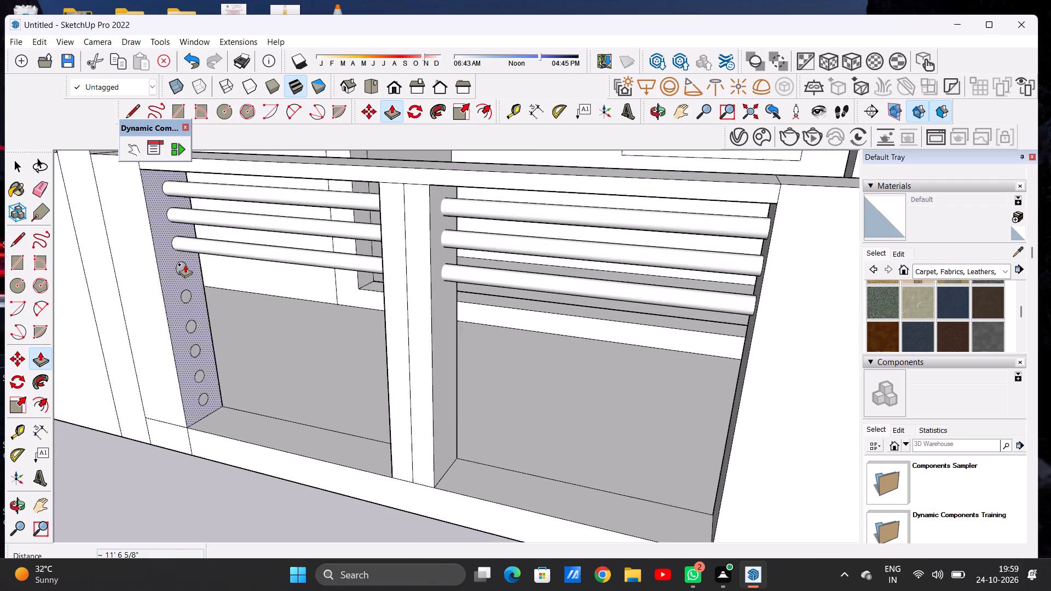
scroll(185, 264, "up", 8)
left_click(177, 271)
scroll(440, 294, "down", 11)
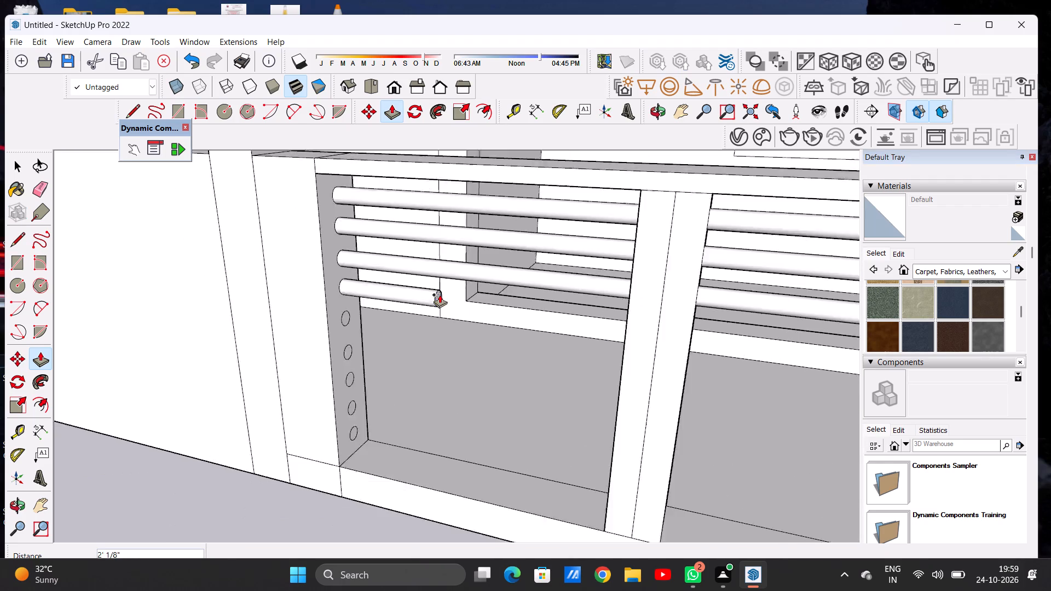
scroll(440, 294, "down", 11)
middle_click_drag(723, 264, 737, 260)
middle_click_drag(501, 345, 661, 280)
scroll(627, 286, "up", 15)
left_click(637, 274)
Push/Pull the fifth circle from the top about 11' 6 5/8" across both openings, ending level with the rails above.
scroll(552, 271, "down", 13)
middle_click_drag(481, 288, 328, 350)
scroll(391, 281, "up", 9)
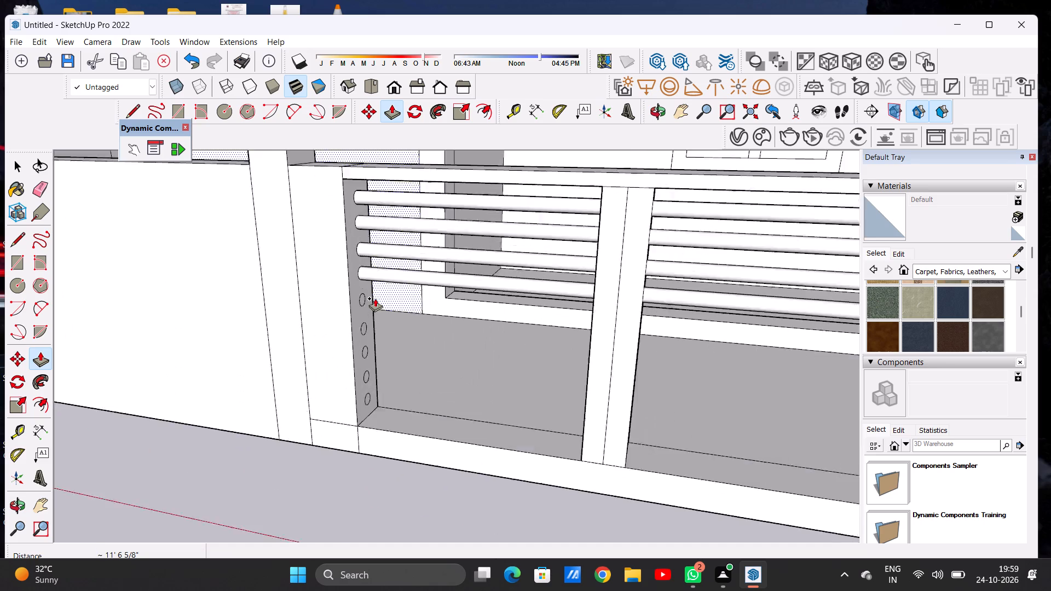
scroll(375, 298, "up", 16)
left_click(345, 296)
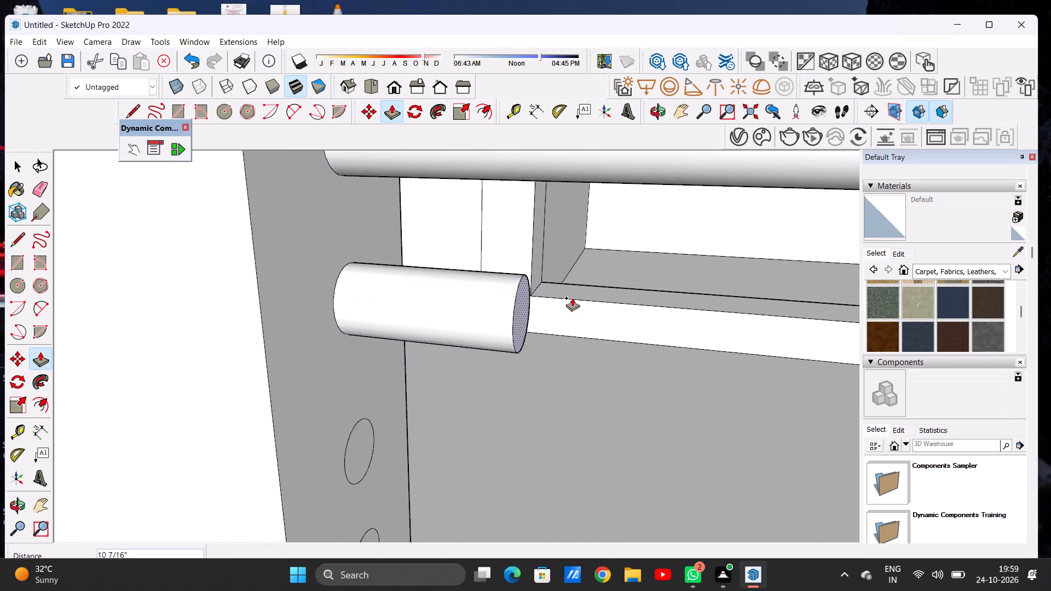
scroll(461, 304, "down", 2)
scroll(461, 304, "up", 1)
scroll(461, 304, "down", 7)
scroll(461, 299, "down", 20)
scroll(461, 299, "down", 2)
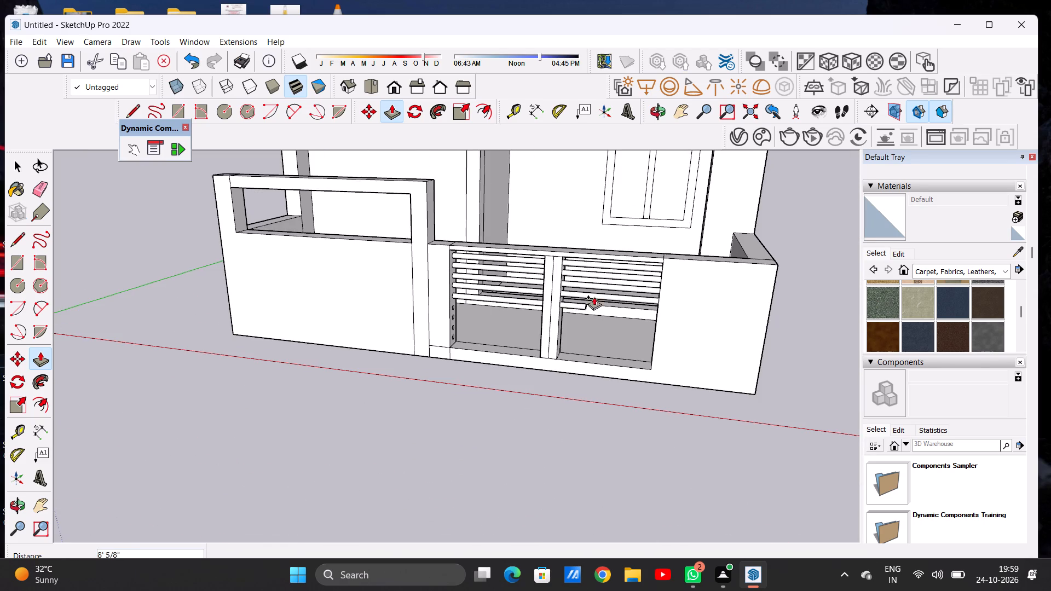
middle_click_drag(610, 288, 712, 252)
scroll(668, 294, "up", 8)
scroll(623, 287, "down", 1)
scroll(623, 287, "up", 4)
scroll(623, 287, "down", 1)
scroll(625, 271, "up", 6)
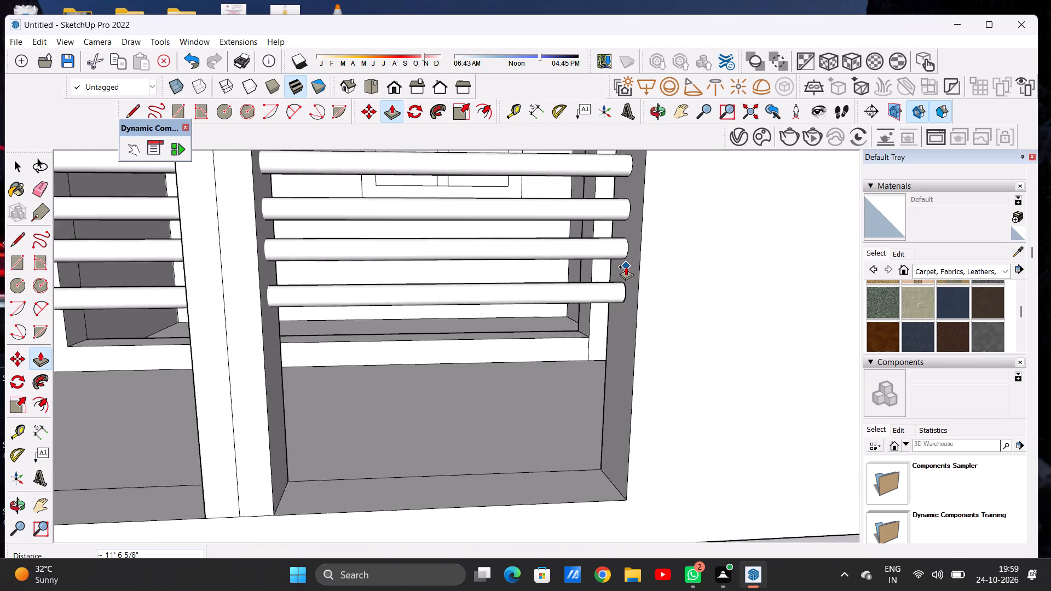
left_click(627, 262)
Push/Pull the sixth circle from the top about 11' 6 5/8" across both openings to the far side face.
scroll(541, 312, "down", 7)
middle_click_drag(519, 292, 388, 282)
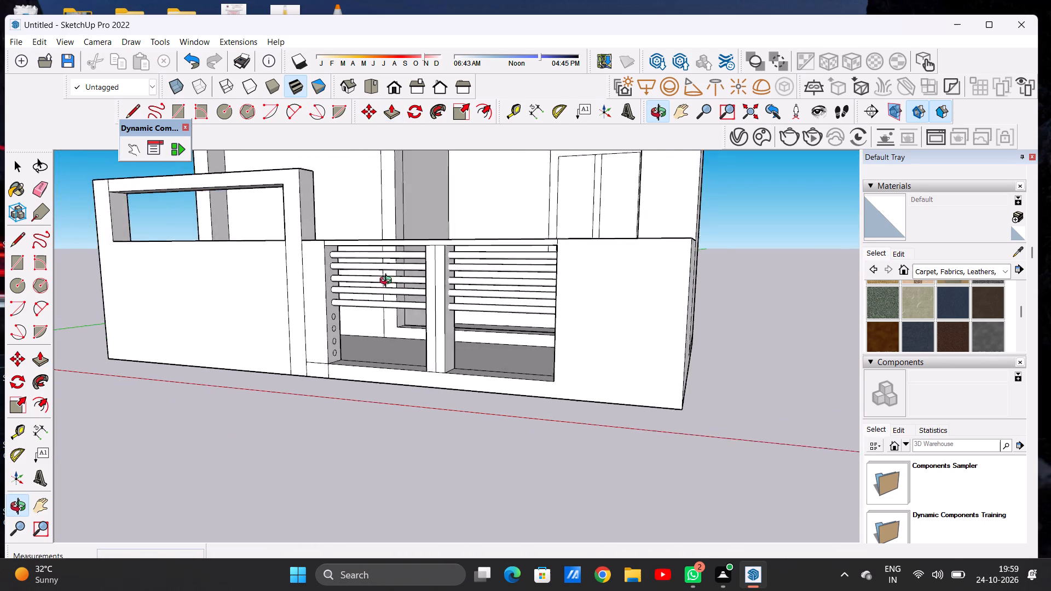
middle_click_drag(388, 282, 379, 282)
scroll(353, 304, "up", 9)
scroll(337, 316, "up", 14)
left_click(334, 332)
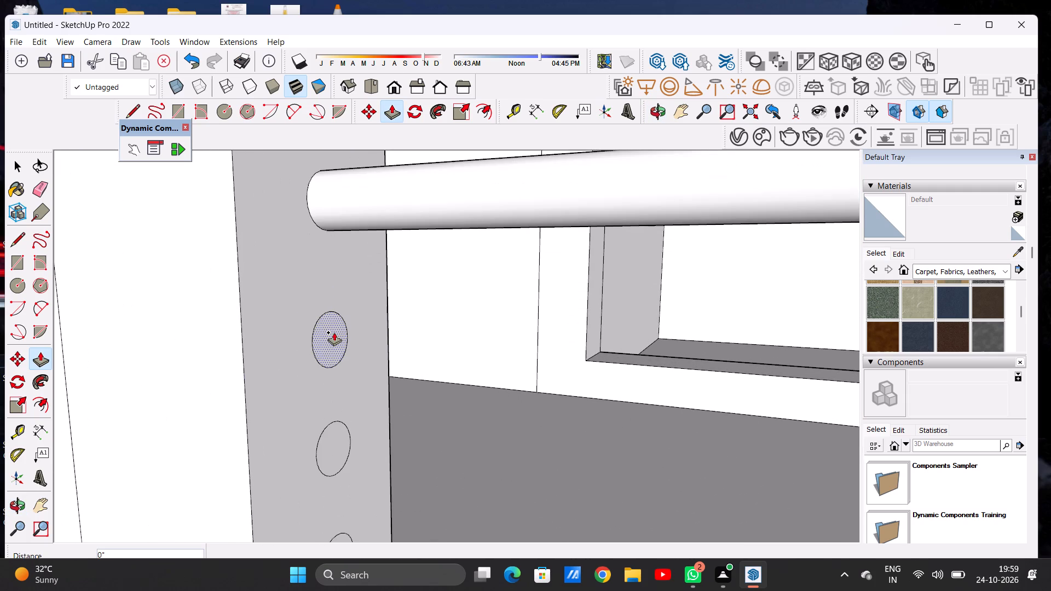
scroll(648, 361, "down", 8)
scroll(613, 329, "down", 11)
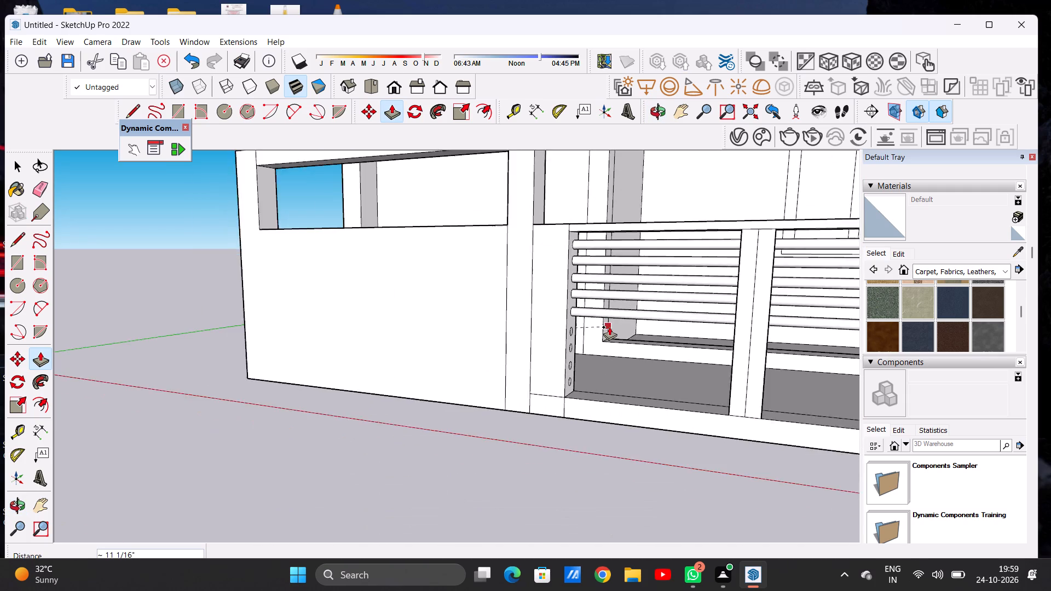
scroll(609, 327, "down", 5)
middle_click_drag(690, 332, 718, 328)
scroll(706, 334, "up", 1)
scroll(706, 334, "down", 1)
scroll(706, 334, "up", 5)
middle_click_drag(665, 334, 741, 341)
scroll(719, 324, "up", 20)
scroll(719, 324, "up", 2)
left_click(712, 294)
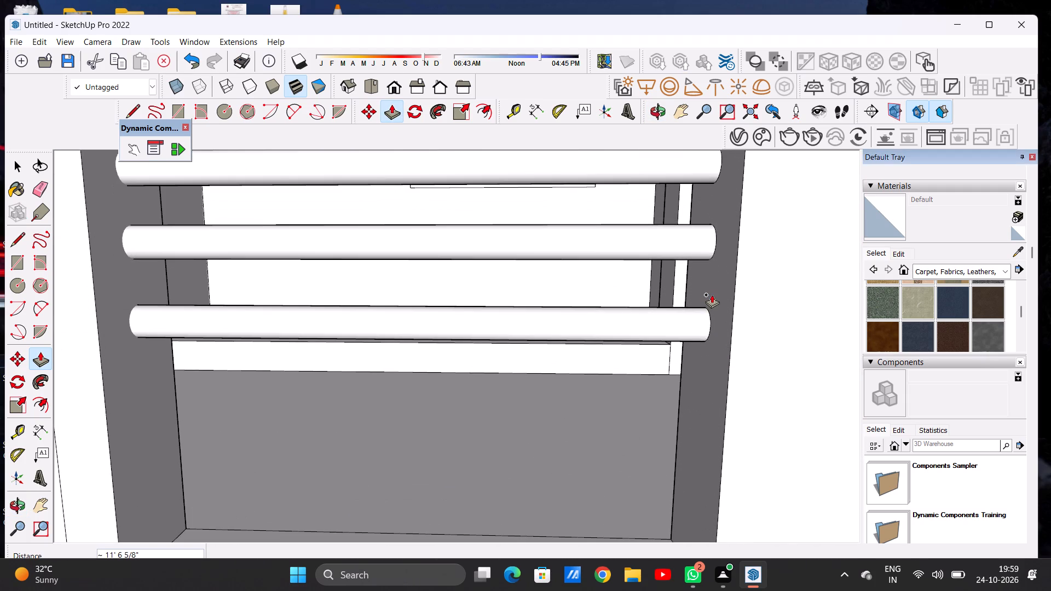
Push/Pull the seventh circle from the top about 11' 6 5/8" across both openings, ending level with the rails above.
scroll(712, 294, "down", 13)
middle_click_drag(469, 299, 390, 310)
scroll(388, 310, "up", 8)
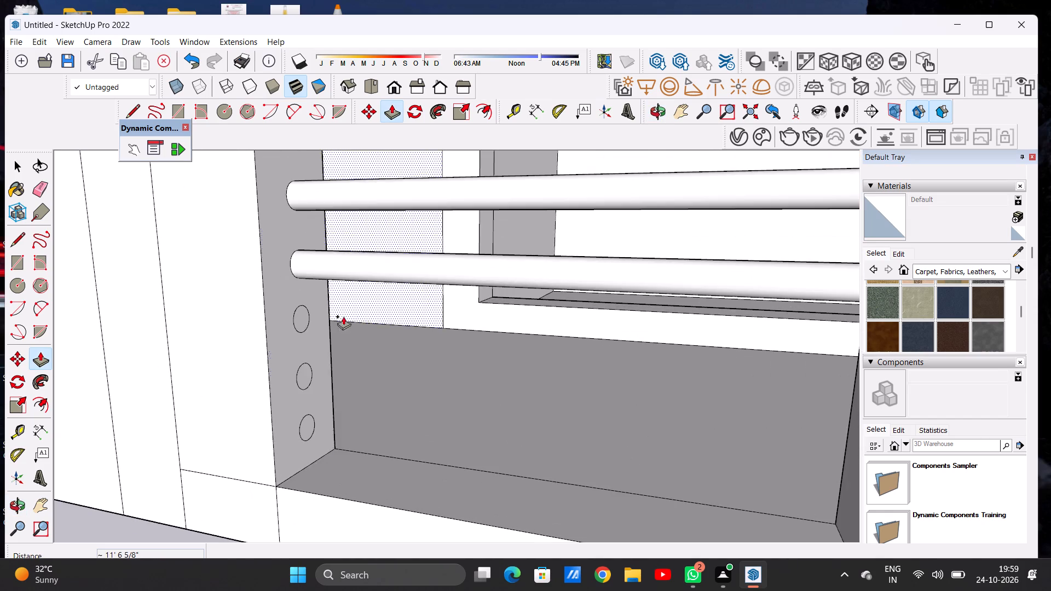
scroll(290, 306, "up", 6)
scroll(302, 314, "down", 1)
scroll(302, 314, "up", 2)
left_click(304, 315)
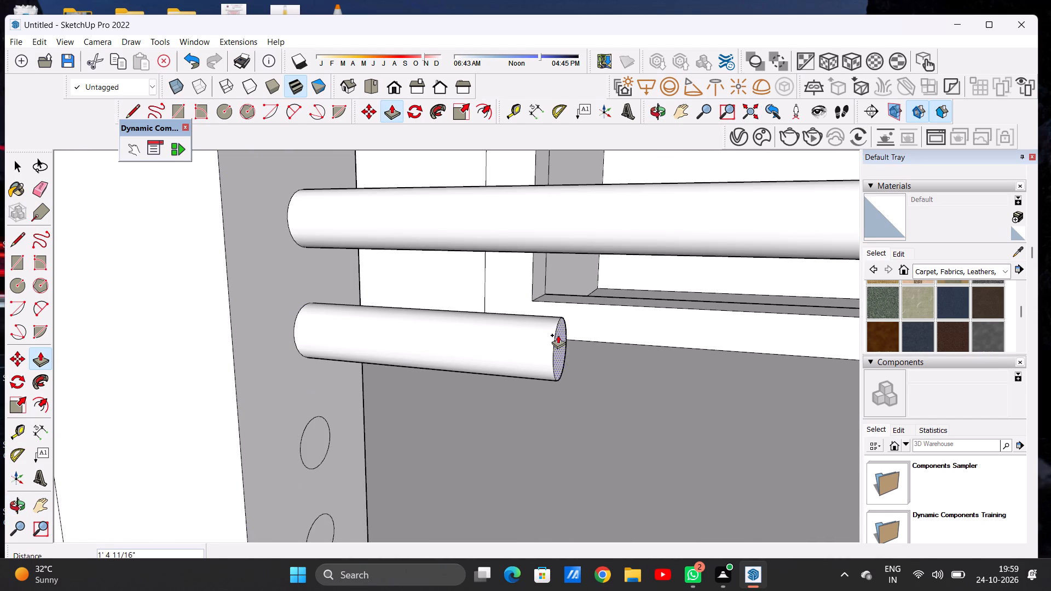
scroll(535, 339, "down", 16)
scroll(499, 342, "down", 5)
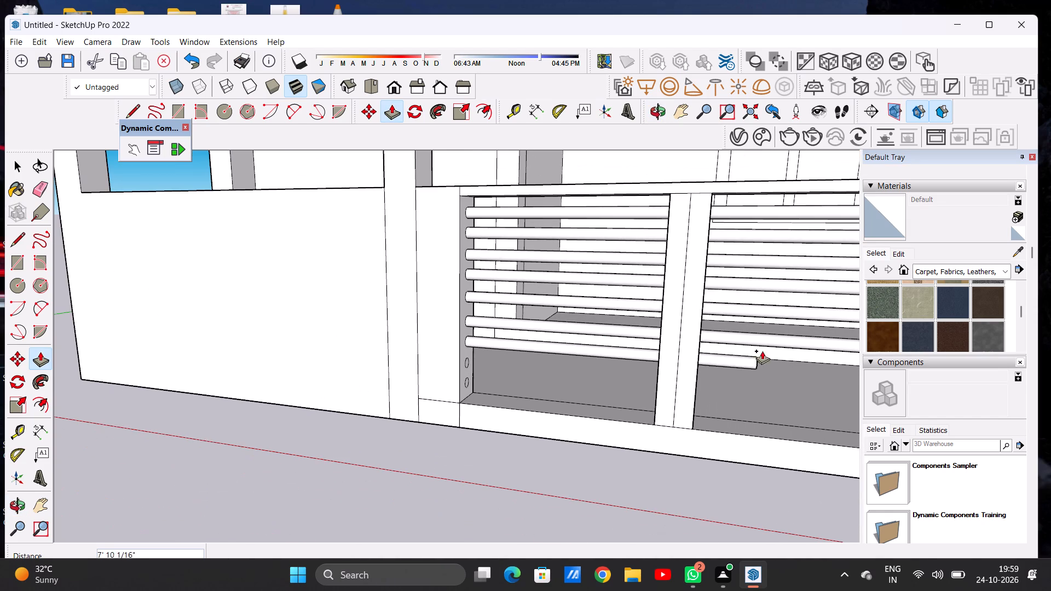
scroll(717, 357, "down", 5)
middle_click_drag(814, 365, 833, 361)
middle_click(833, 361)
scroll(839, 359, "up", 4)
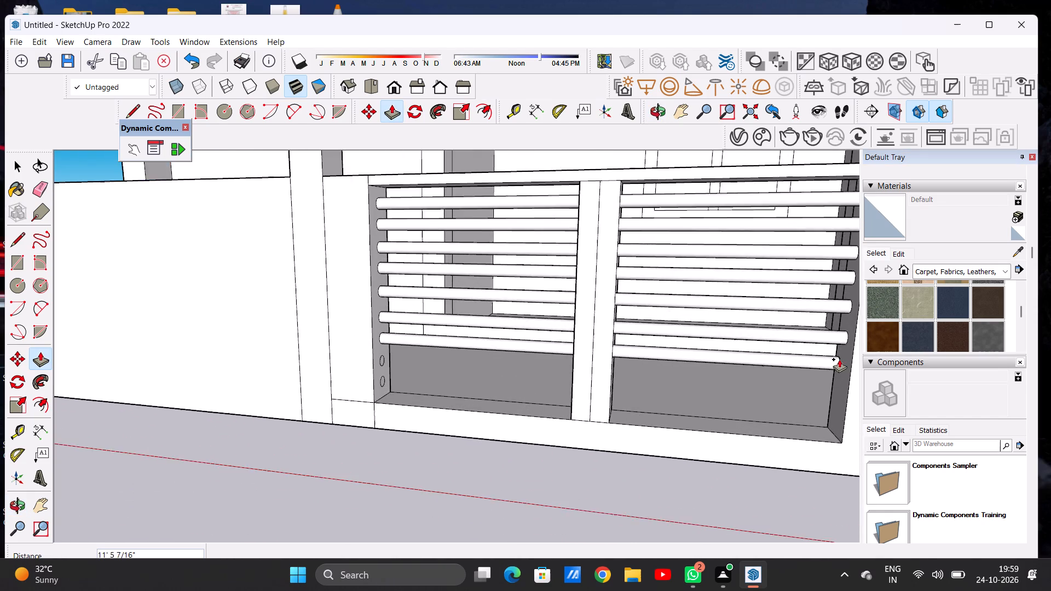
scroll(839, 359, "up", 5)
scroll(839, 359, "down", 1)
scroll(839, 359, "up", 6)
left_click(848, 344)
Push/Pull the eighth circle from the top about 11' 6 5/8" across both openings to the far side face.
scroll(527, 291, "down", 8)
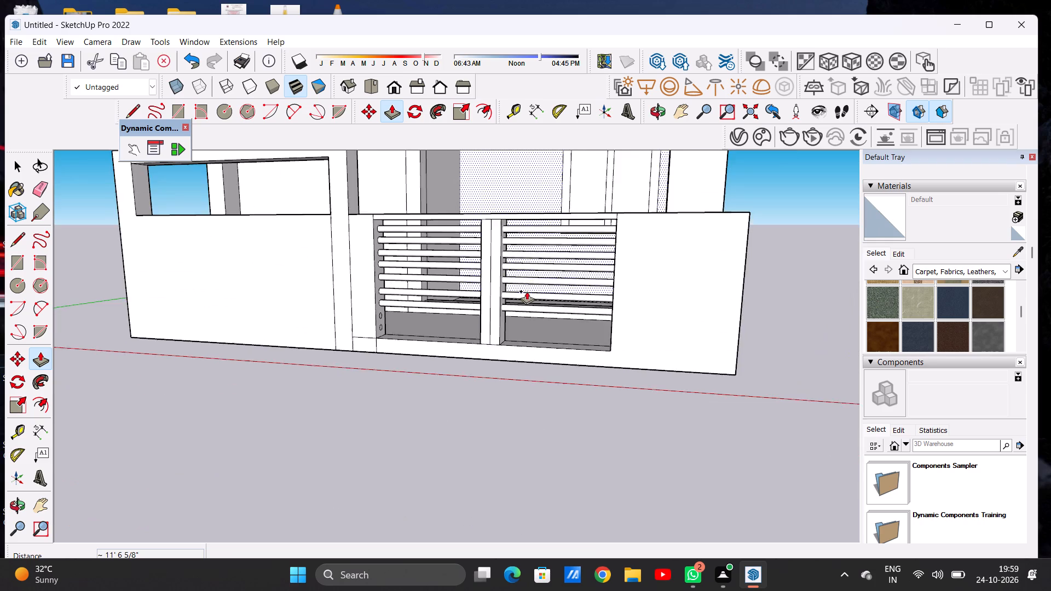
middle_click_drag(509, 302, 420, 294)
scroll(412, 307, "up", 7)
scroll(412, 307, "down", 1)
scroll(412, 307, "up", 14)
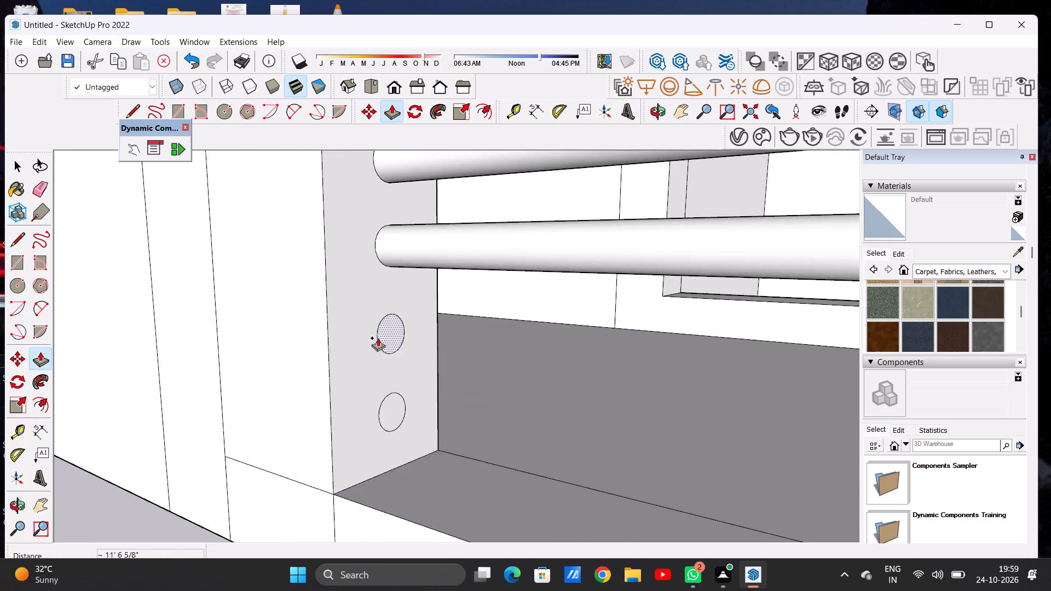
scroll(378, 338, "up", 5)
left_click(392, 327)
scroll(468, 351, "down", 3)
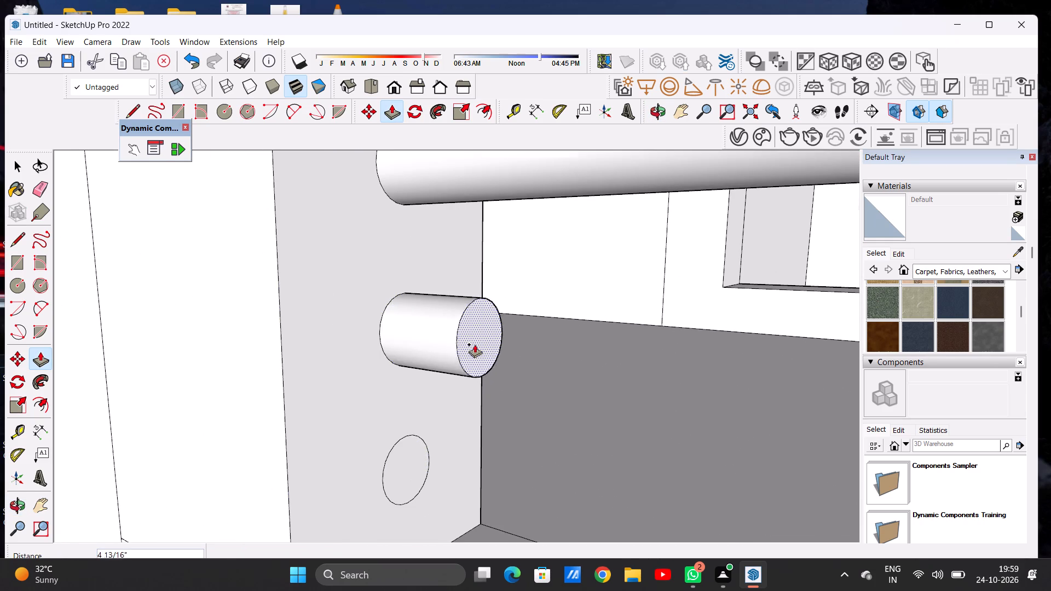
scroll(475, 344, "down", 3)
scroll(474, 341, "down", 20)
scroll(474, 341, "down", 1)
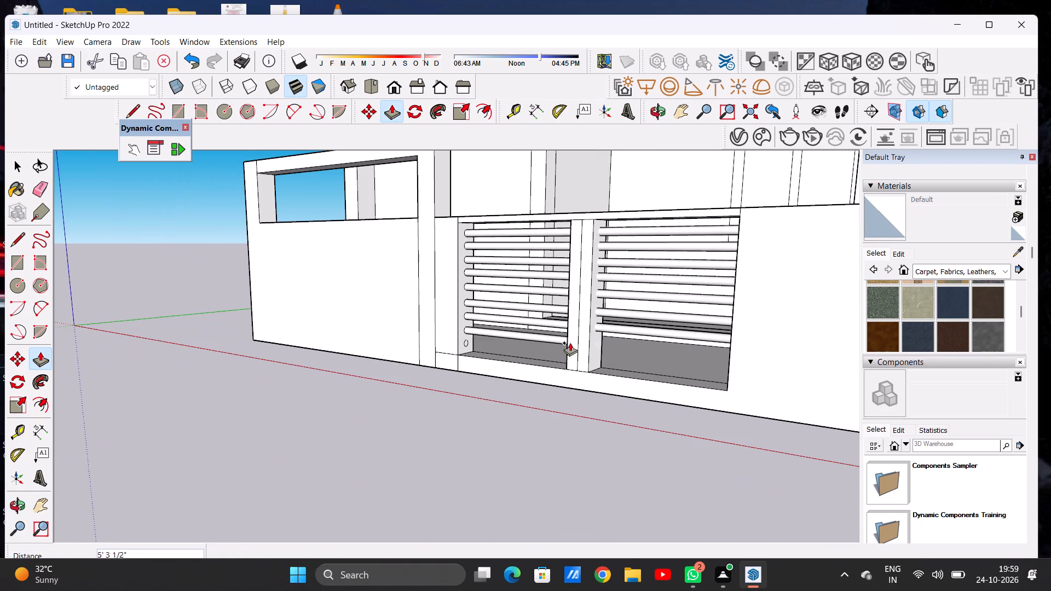
middle_click_drag(569, 343, 690, 334)
scroll(690, 334, "up", 7)
middle_click(760, 338)
scroll(760, 338, "up", 7)
middle_click_drag(710, 321, 777, 321)
scroll(794, 314, "up", 5)
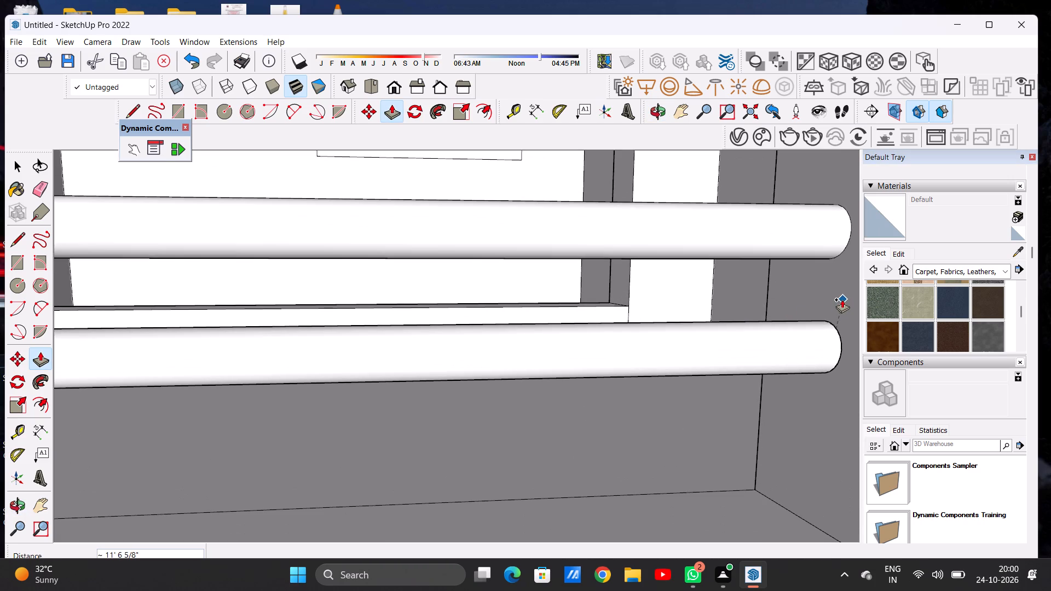
left_click(840, 298)
Push/Pull the bottom circle about 11' 6 5/8" across both openings to the far side face, completing the nine round rails.
scroll(673, 283, "down", 7)
scroll(572, 257, "down", 3)
middle_click_drag(501, 290, 342, 304)
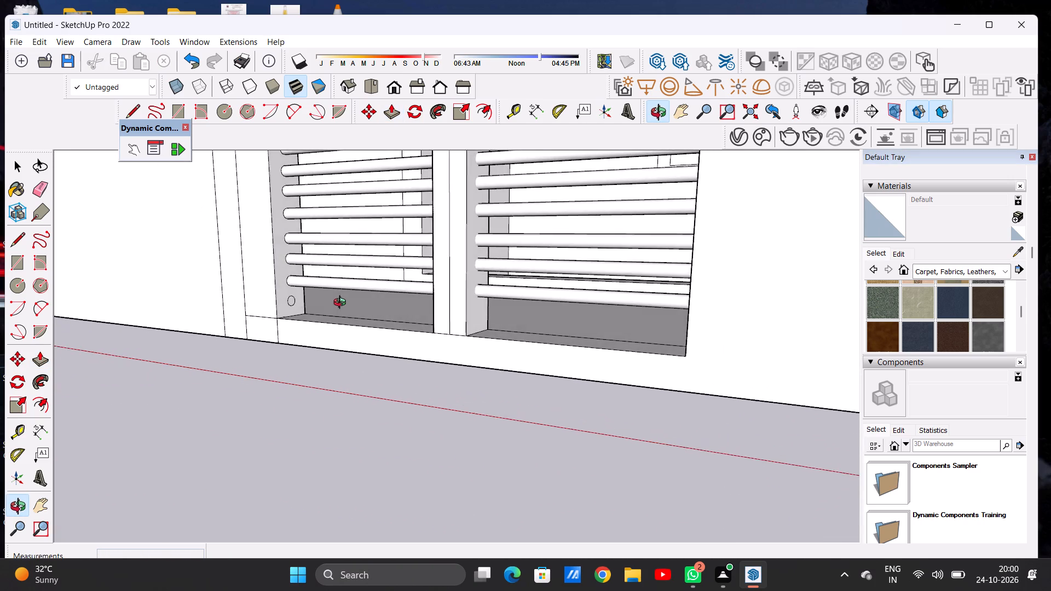
middle_click_drag(342, 304, 344, 304)
scroll(301, 287, "up", 14)
scroll(292, 330, "up", 6)
left_click(287, 334)
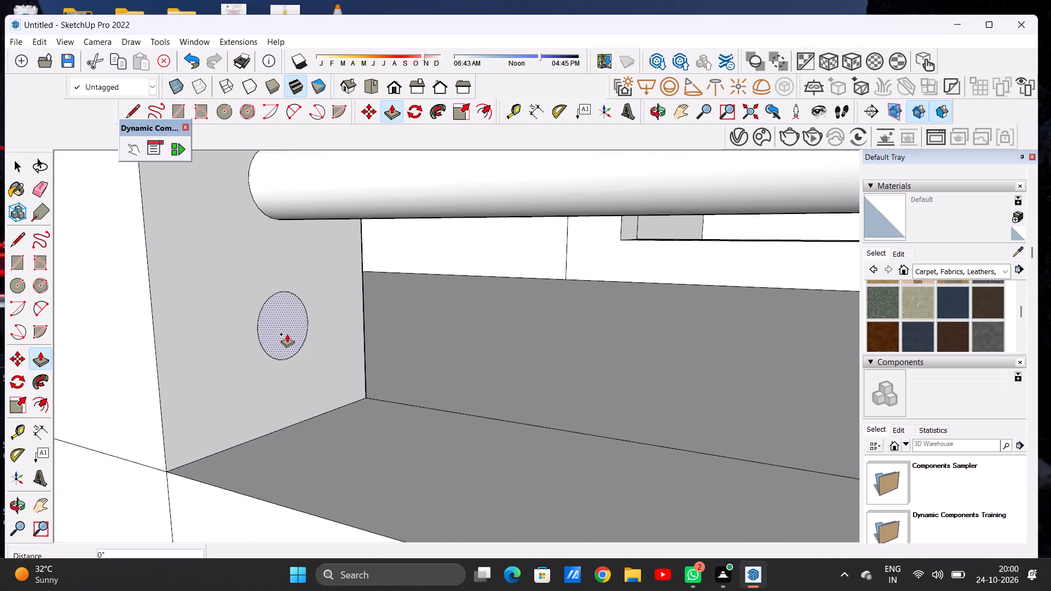
scroll(519, 387, "down", 11)
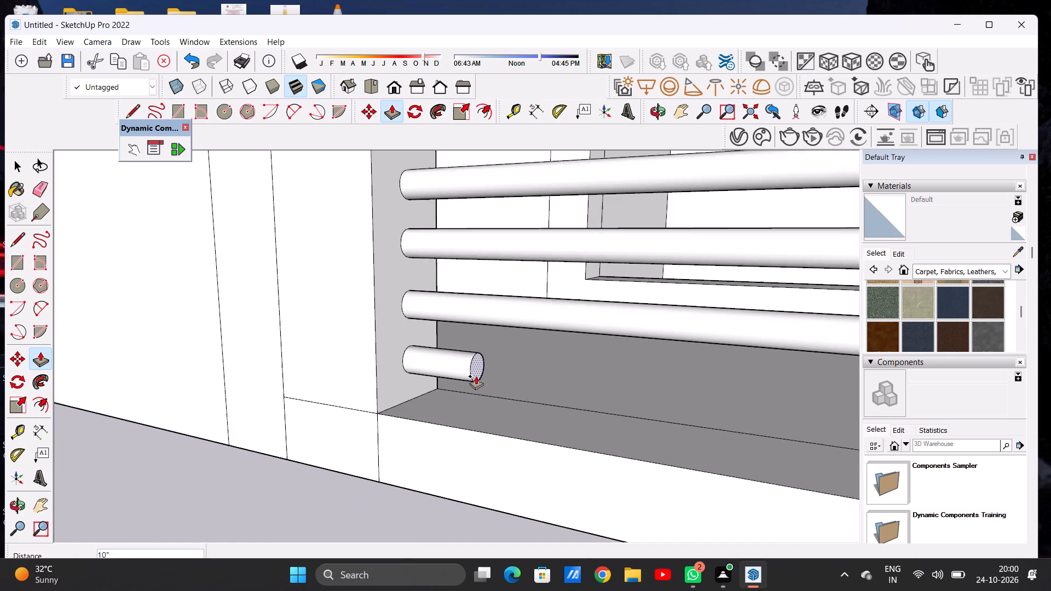
scroll(472, 366, "down", 9)
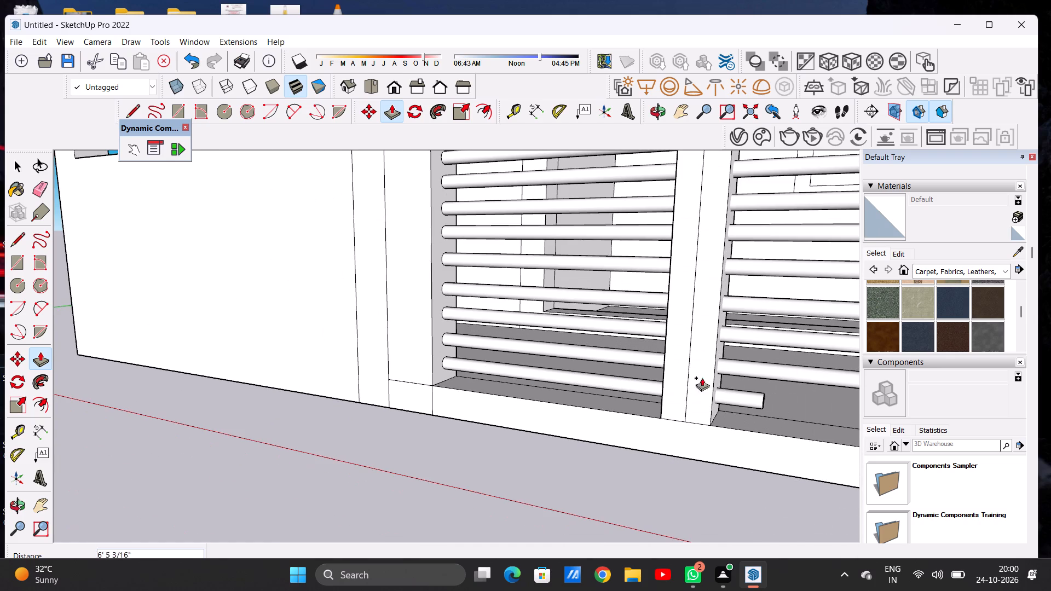
scroll(689, 378, "down", 10)
middle_click_drag(768, 370, 845, 358)
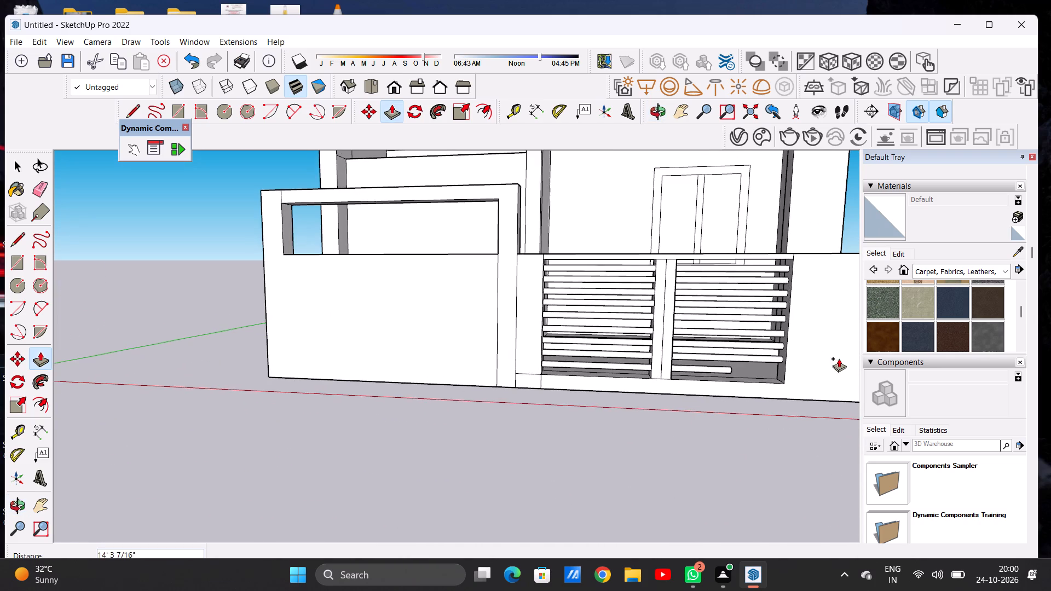
scroll(807, 362, "up", 4)
scroll(807, 362, "down", 1)
scroll(805, 363, "up", 1)
scroll(797, 367, "down", 1)
scroll(790, 368, "up", 1)
middle_click_drag(727, 368, 765, 354)
scroll(765, 354, "up", 13)
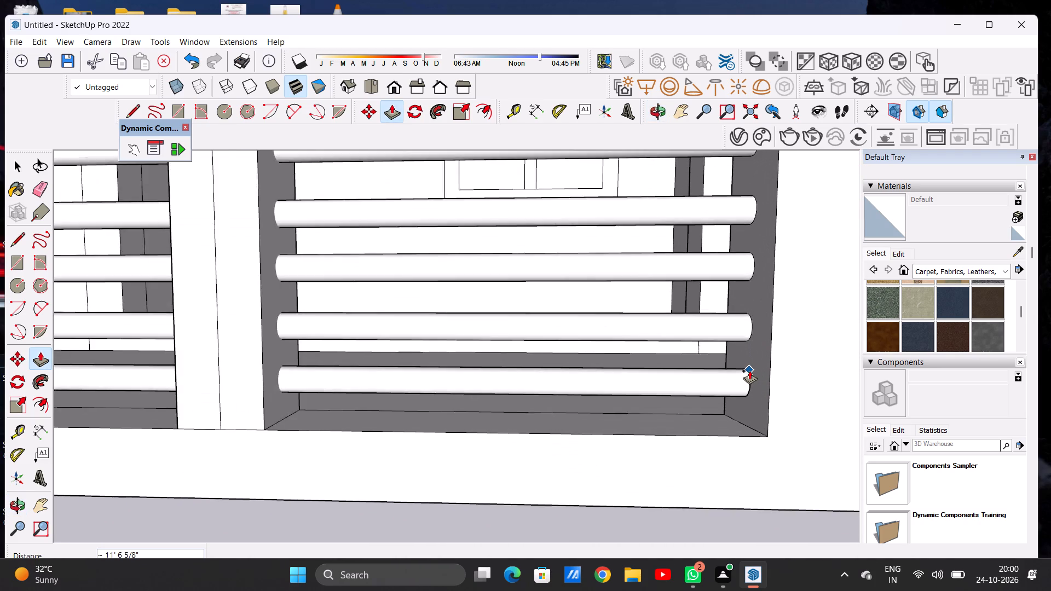
scroll(749, 370, "up", 8)
left_click(755, 349)
key("space")
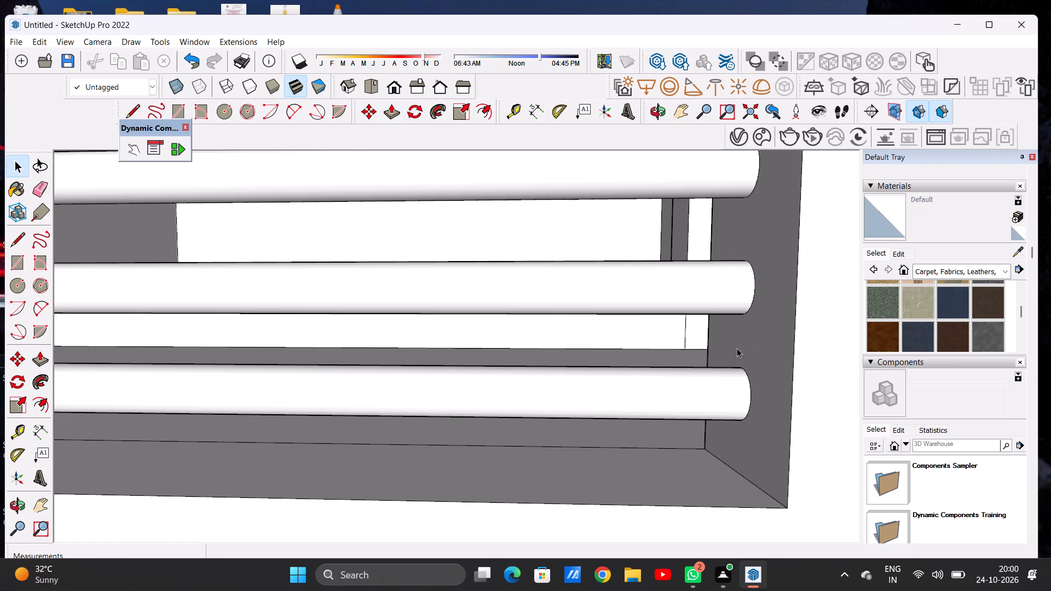
Examine the railed front wall openings up close and the whole building facade from the front and both sides.
scroll(653, 346, "down", 20)
scroll(653, 346, "down", 3)
scroll(572, 292, "up", 13)
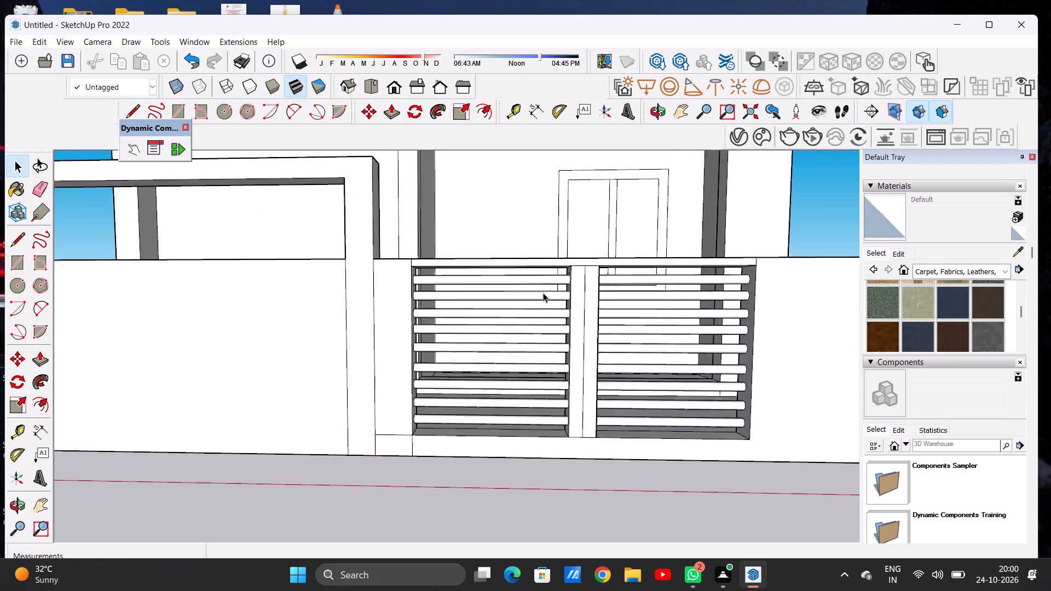
scroll(543, 293, "up", 3)
middle_click_drag(515, 278, 775, 321)
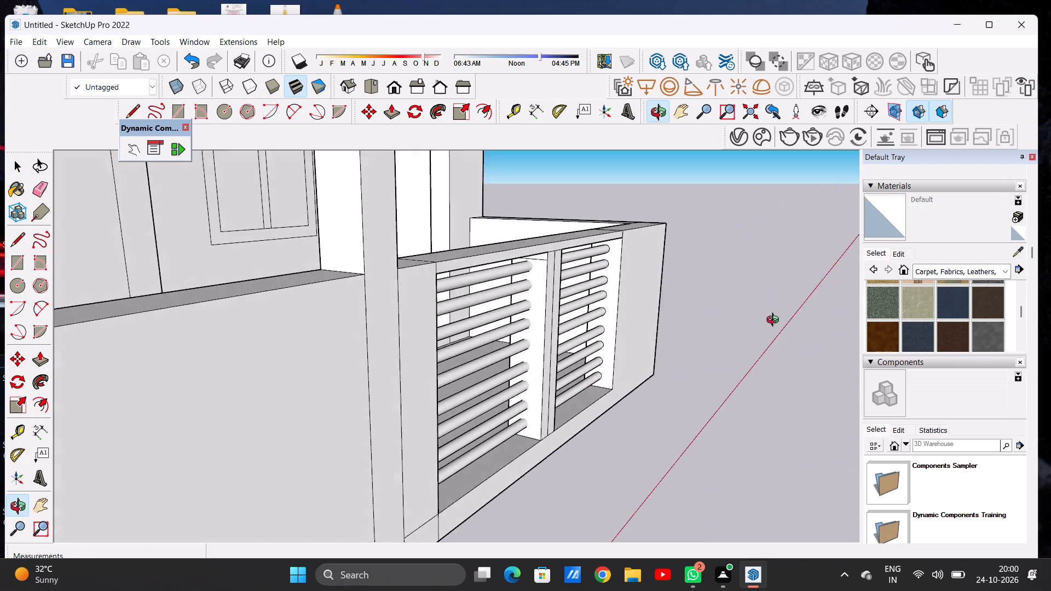
middle_click_drag(775, 321, 534, 336)
scroll(469, 343, "down", 20)
scroll(483, 352, "down", 2)
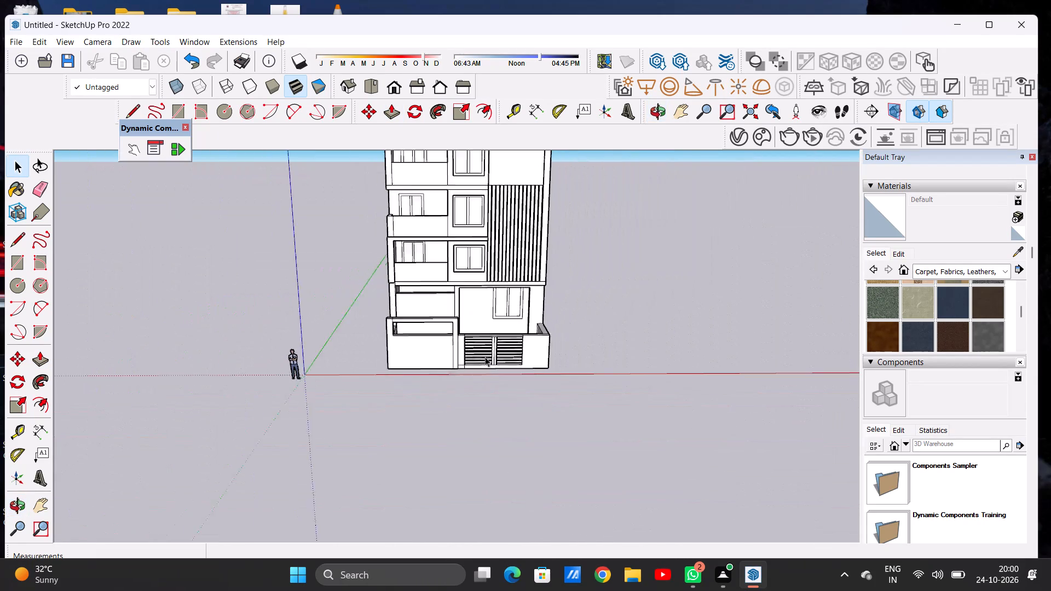
scroll(485, 357, "down", 9)
scroll(525, 227, "up", 6)
scroll(480, 254, "down", 4)
middle_click_drag(497, 360, 488, 331)
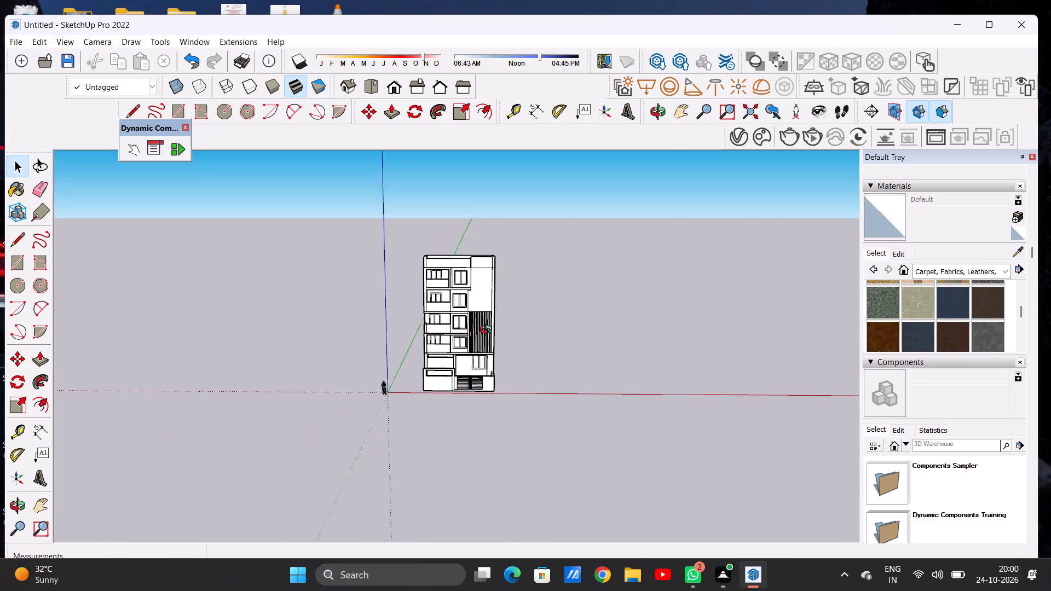
middle_click_drag(488, 331, 486, 320)
scroll(487, 333, "up", 8)
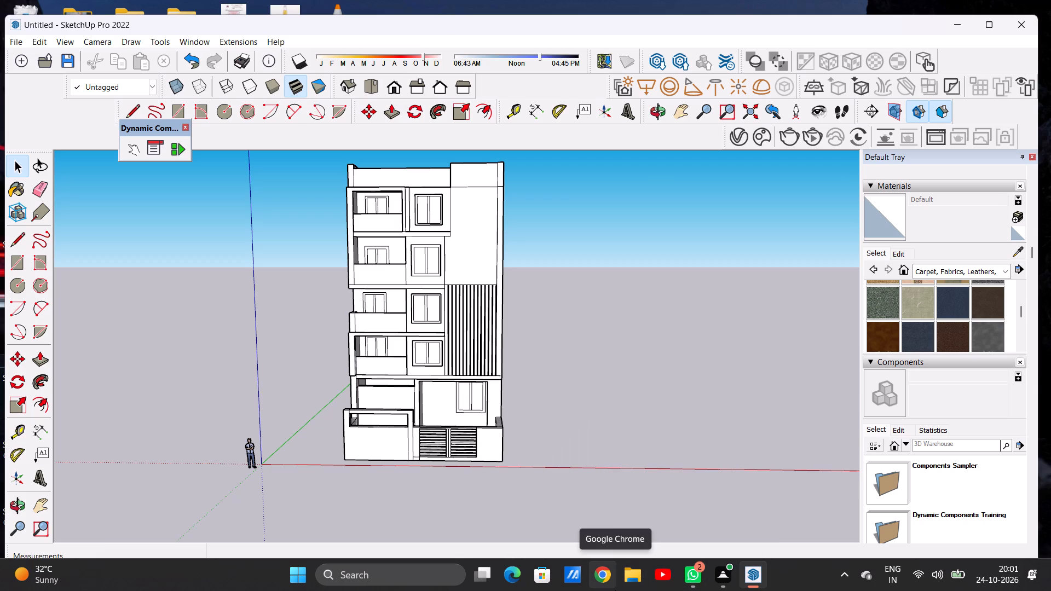
scroll(495, 410, "down", 15)
scroll(492, 334, "up", 11)
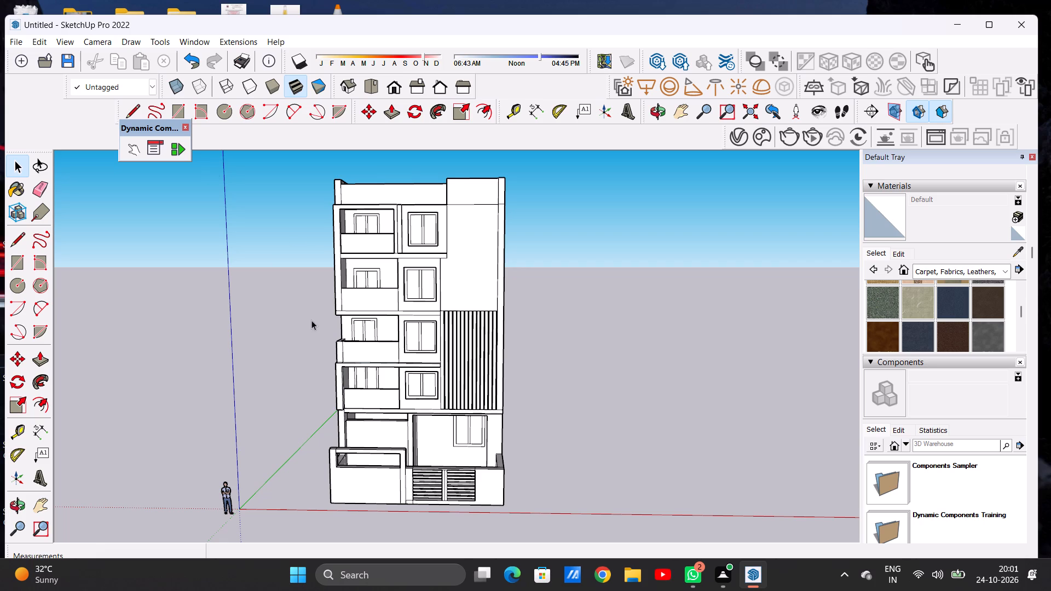
scroll(351, 305, "down", 11)
scroll(405, 298, "up", 14)
middle_click_drag(487, 285, 457, 289)
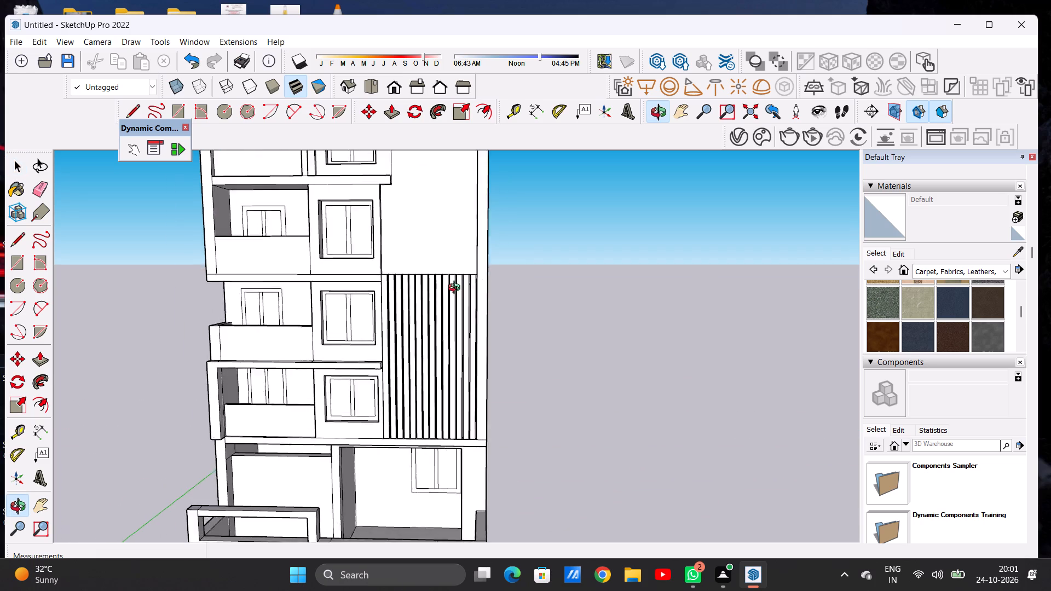
middle_click_drag(457, 289, 415, 293)
scroll(506, 311, "down", 10)
scroll(464, 285, "up", 5)
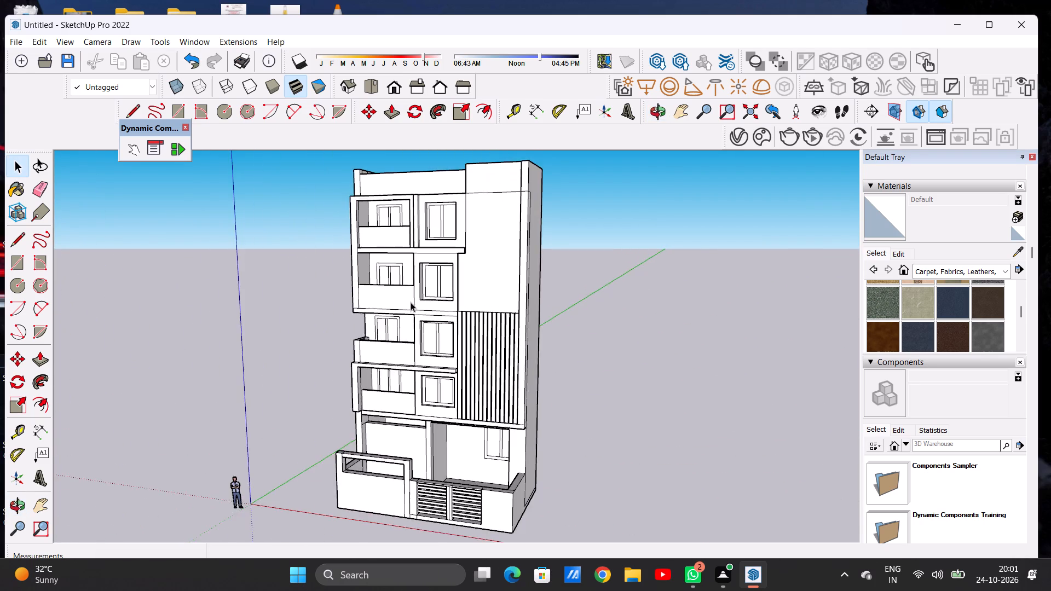
middle_click_drag(412, 302, 493, 290)
scroll(472, 288, "down", 7)
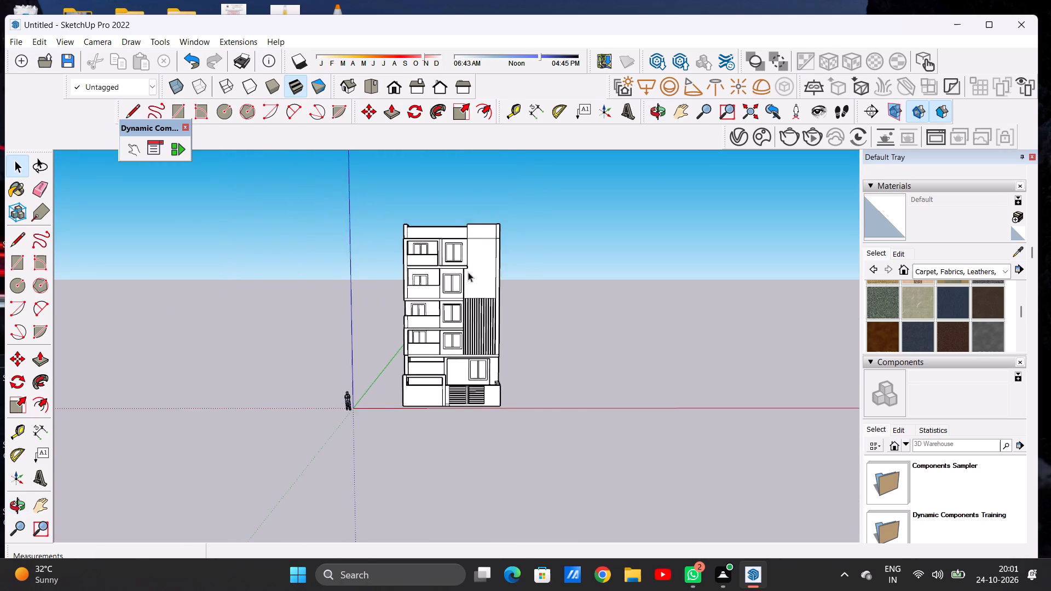
Examine the whole building facade from the front, from raised viewpoints and from slight side angles.
middle_click_drag(469, 274, 476, 303)
scroll(471, 298, "up", 12)
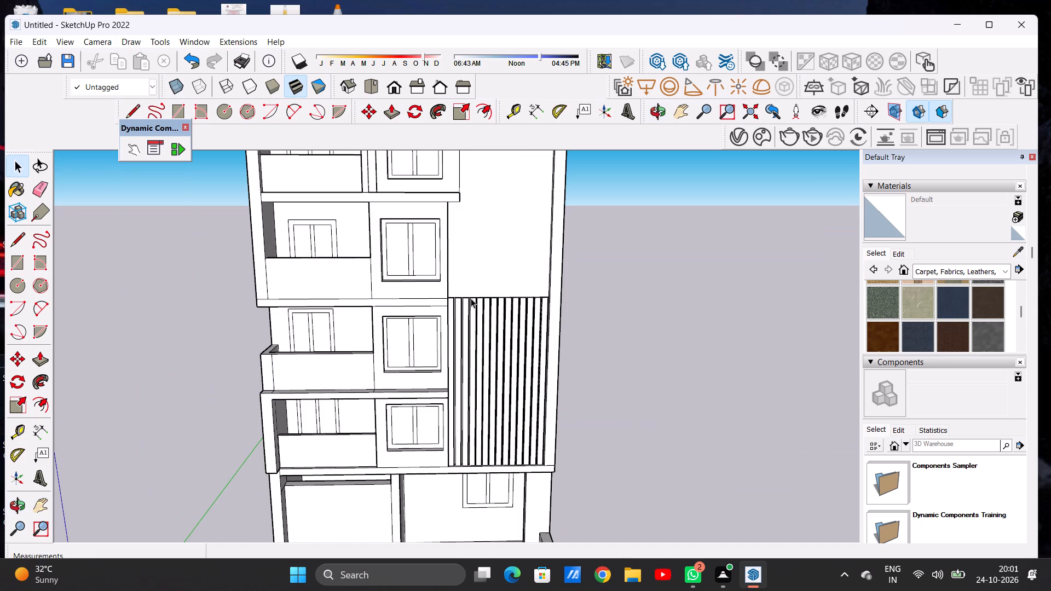
scroll(471, 298, "down", 12)
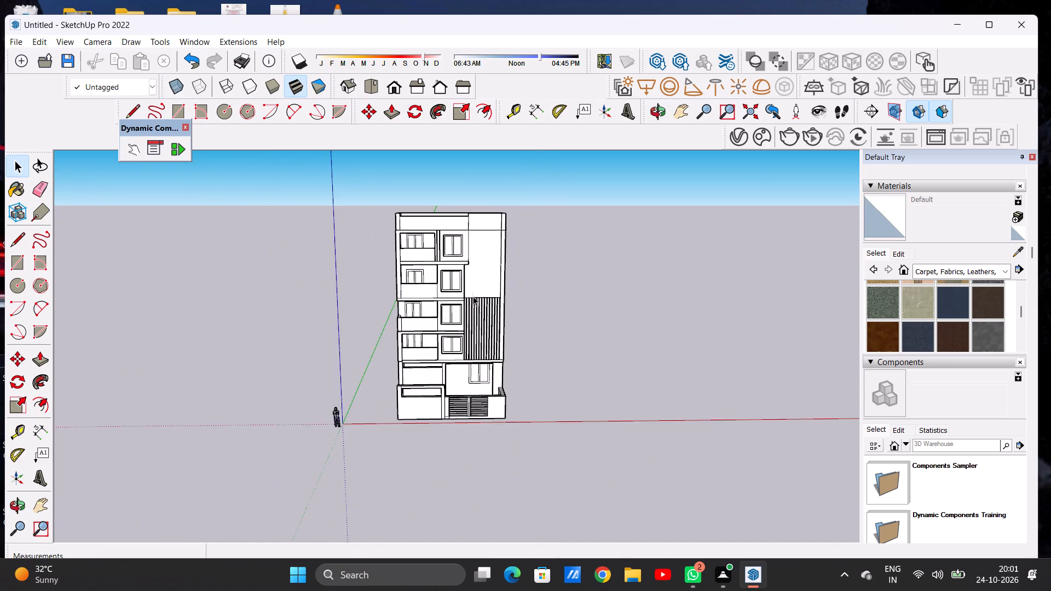
scroll(474, 262, "up", 7)
middle_click_drag(359, 270, 376, 271)
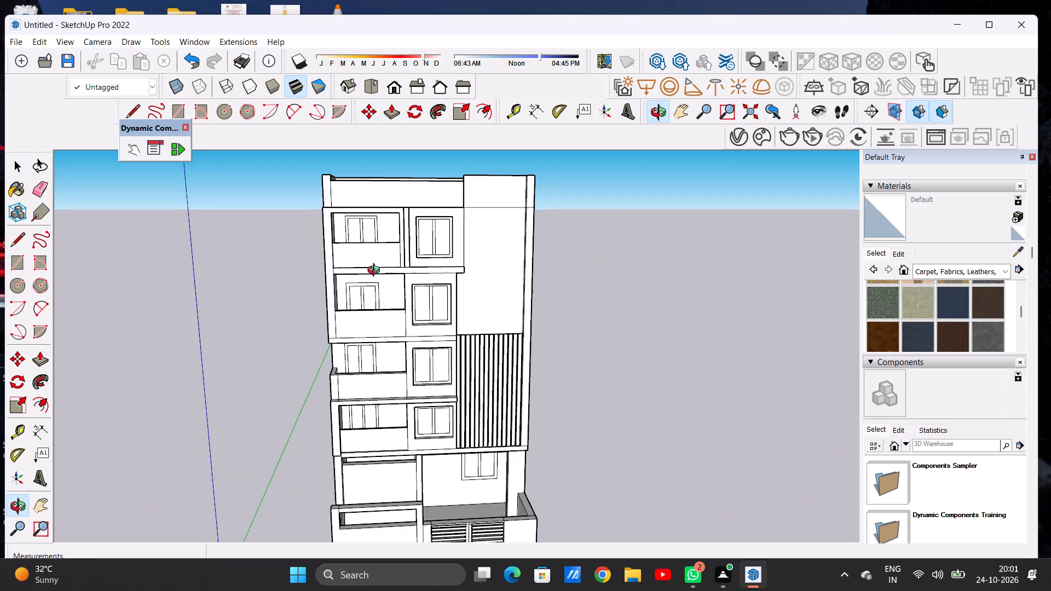
middle_click_drag(376, 271, 370, 290)
scroll(461, 221, "down", 5)
scroll(470, 256, "up", 4)
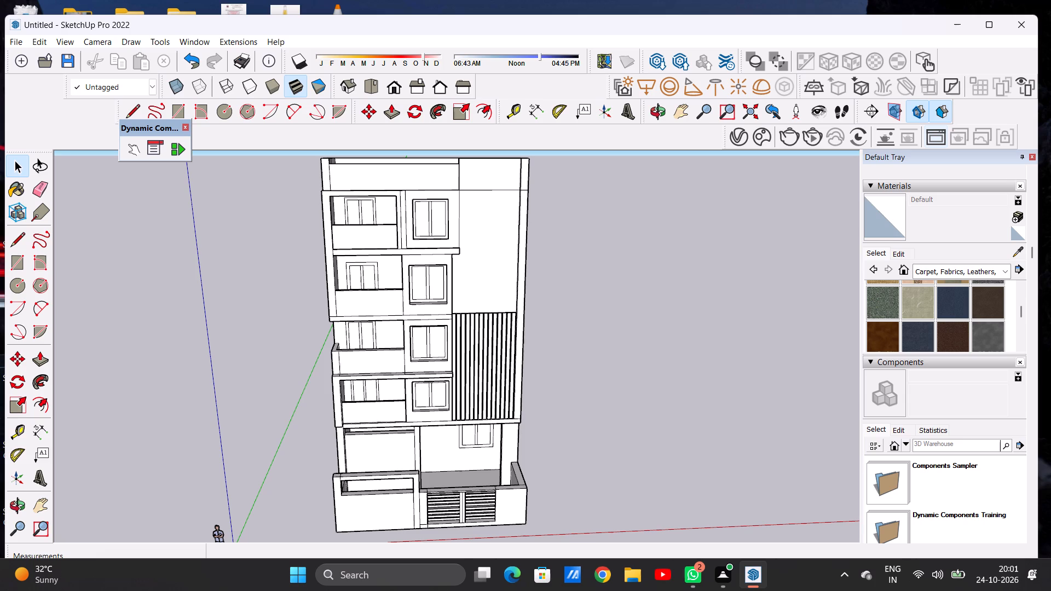
scroll(1049, 143, "down", 3)
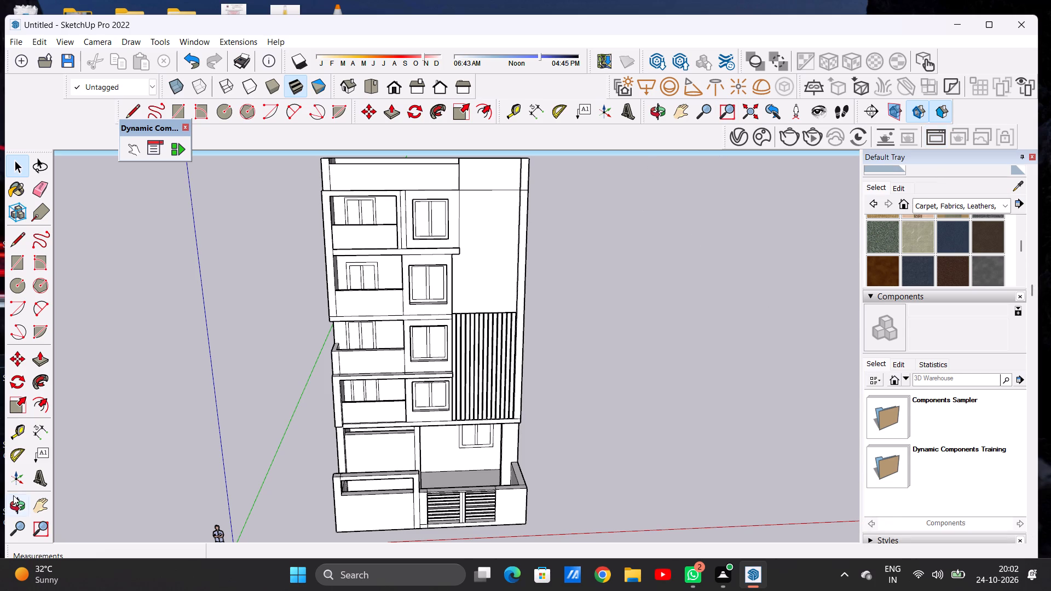
scroll(387, 300, "down", 4)
scroll(392, 296, "up", 1)
scroll(393, 295, "down", 3)
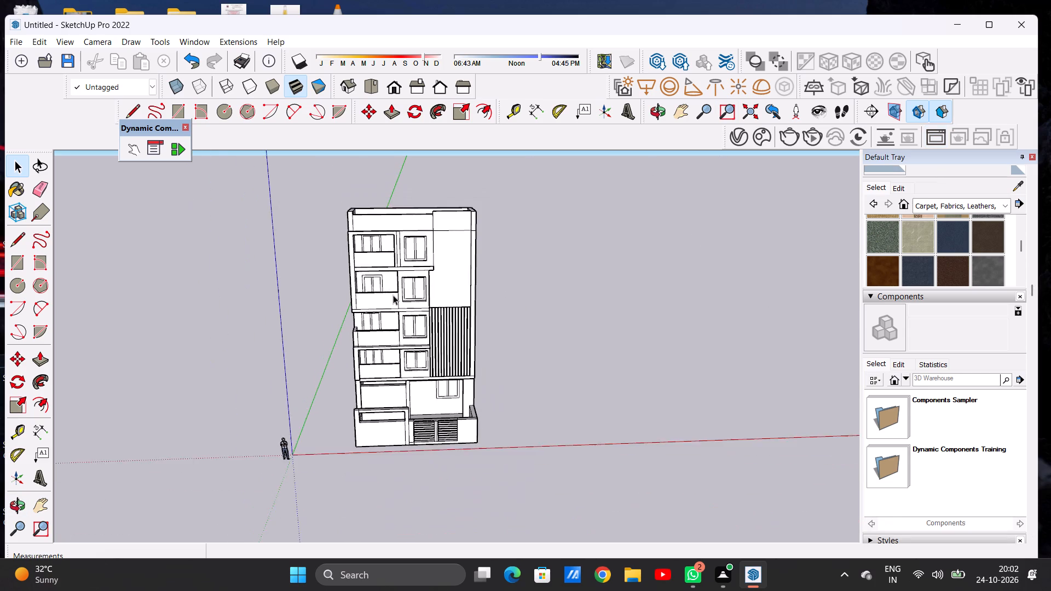
scroll(393, 295, "down", 4)
scroll(409, 378, "up", 2)
scroll(409, 378, "down", 4)
middle_click_drag(377, 386, 367, 374)
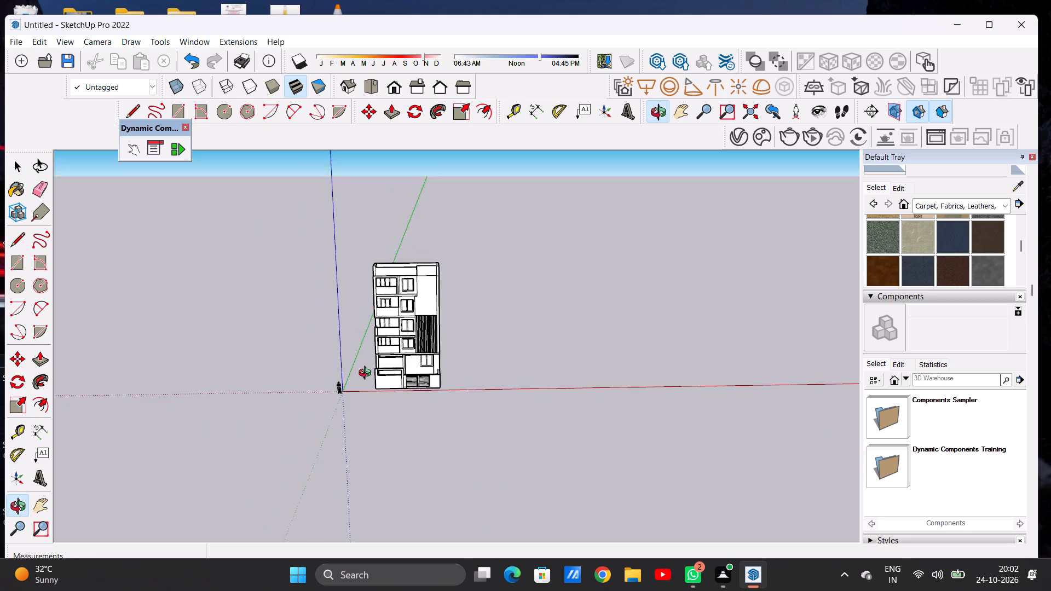
middle_click_drag(367, 374, 338, 340)
scroll(403, 321, "up", 9)
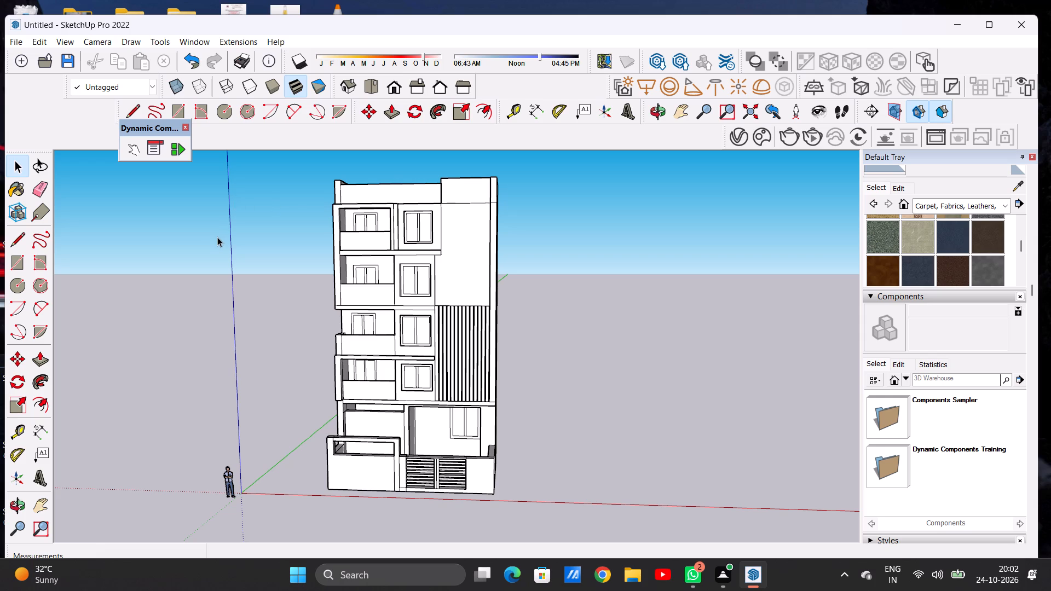
scroll(186, 202, "down", 5)
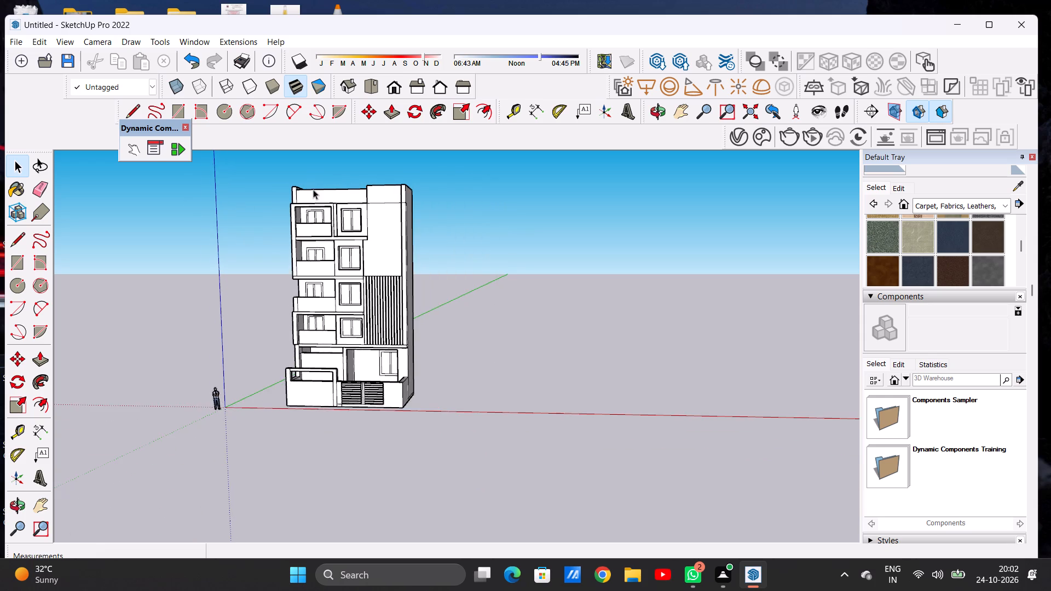
scroll(325, 183, "up", 5)
middle_click_drag(332, 212, 376, 254)
middle_click(376, 254)
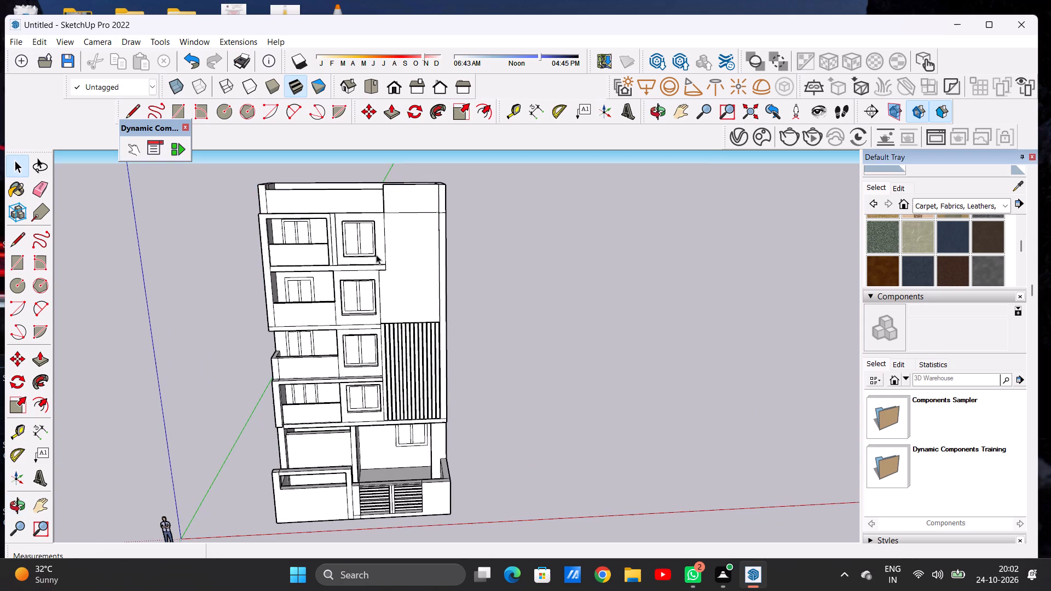
scroll(369, 233, "down", 7)
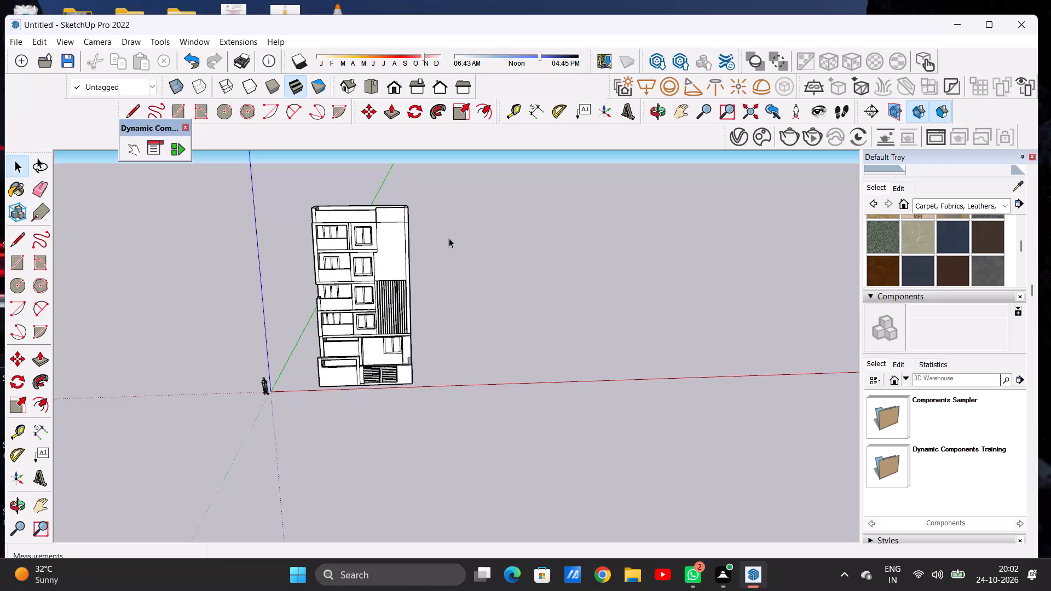
middle_click_drag(449, 239, 402, 246)
scroll(382, 225, "up", 6)
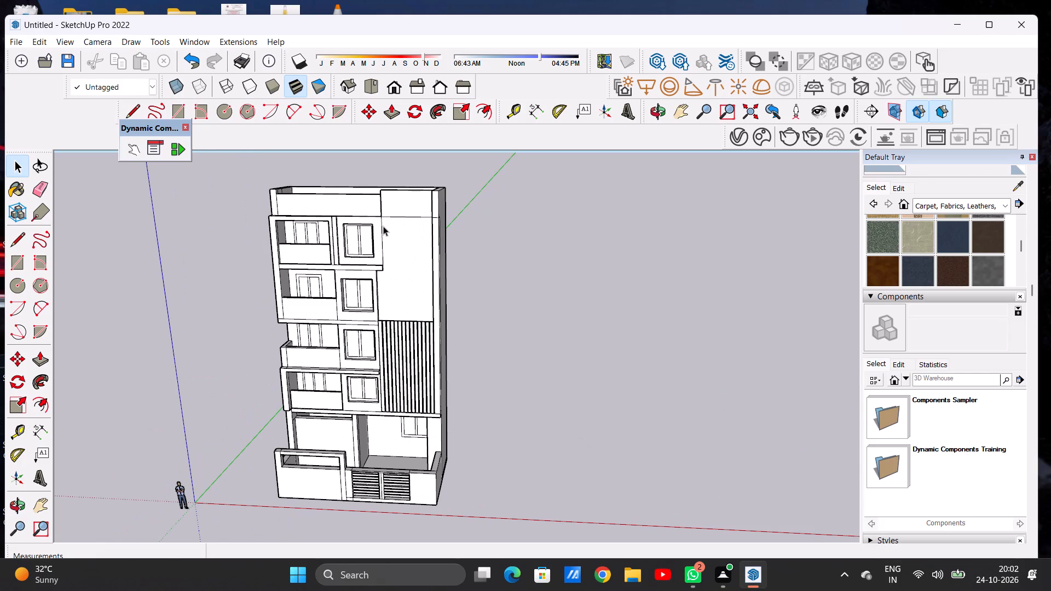
scroll(383, 226, "down", 9)
scroll(378, 240, "up", 1)
scroll(378, 240, "down", 2)
scroll(378, 239, "up", 3)
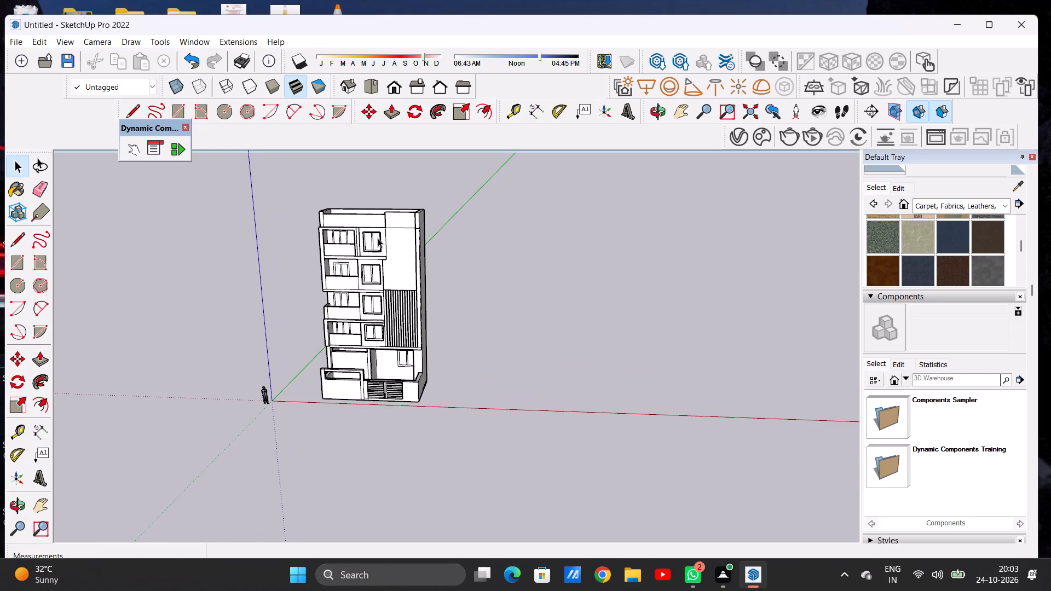
middle_click_drag(378, 238, 437, 251)
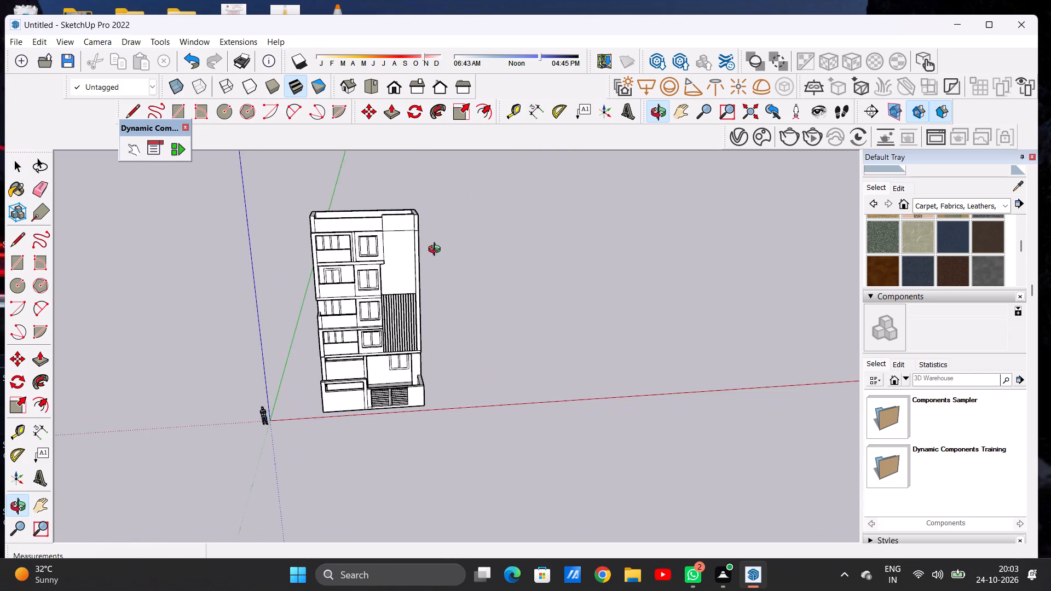
middle_click_drag(437, 251, 431, 250)
scroll(431, 250, "up", 4)
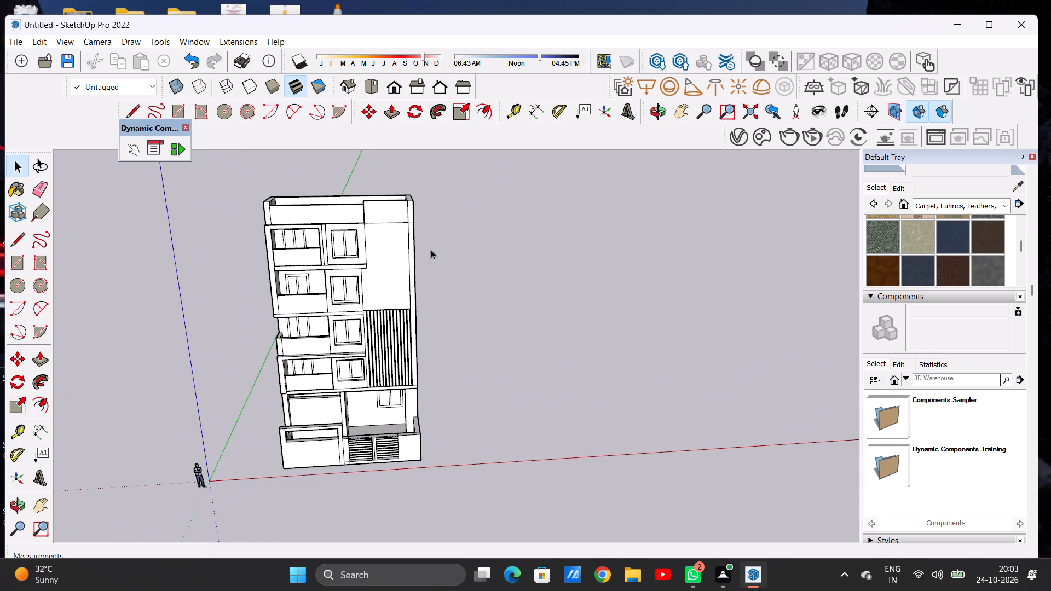
scroll(431, 250, "up", 1)
scroll(430, 229, "down", 5)
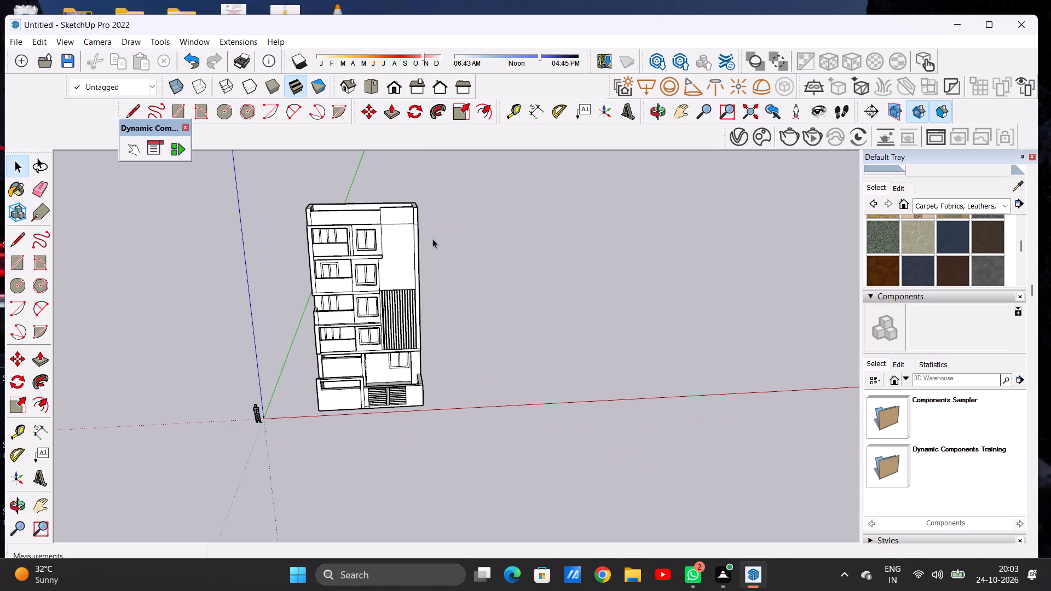
scroll(443, 248, "down", 5)
scroll(407, 253, "up", 8)
middle_click_drag(415, 262, 378, 239)
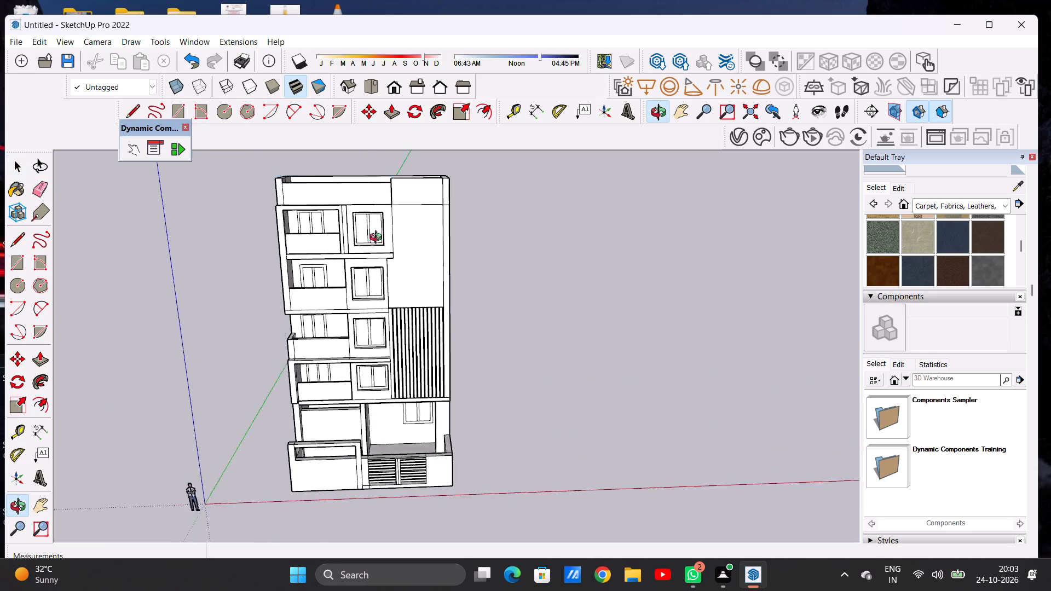
middle_click_drag(378, 239, 399, 228)
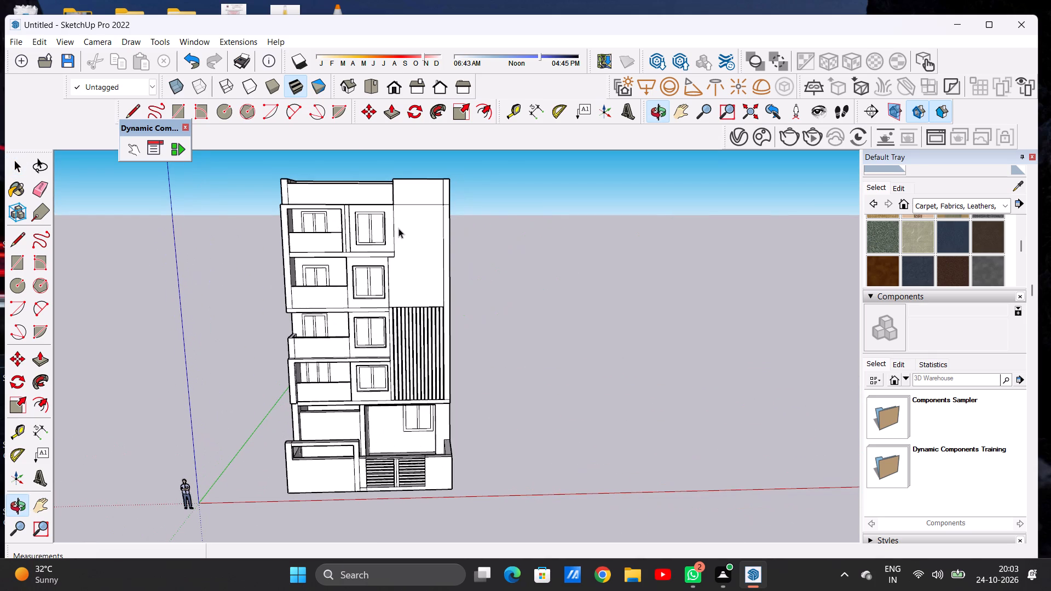
scroll(399, 228, "down", 3)
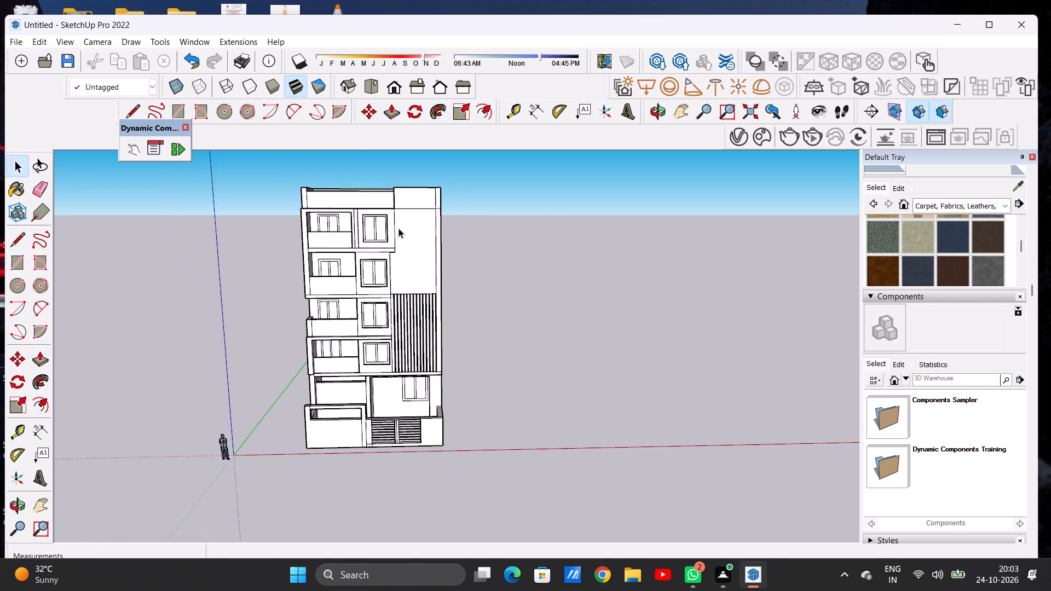
scroll(399, 228, "down", 2)
scroll(363, 399, "up", 6)
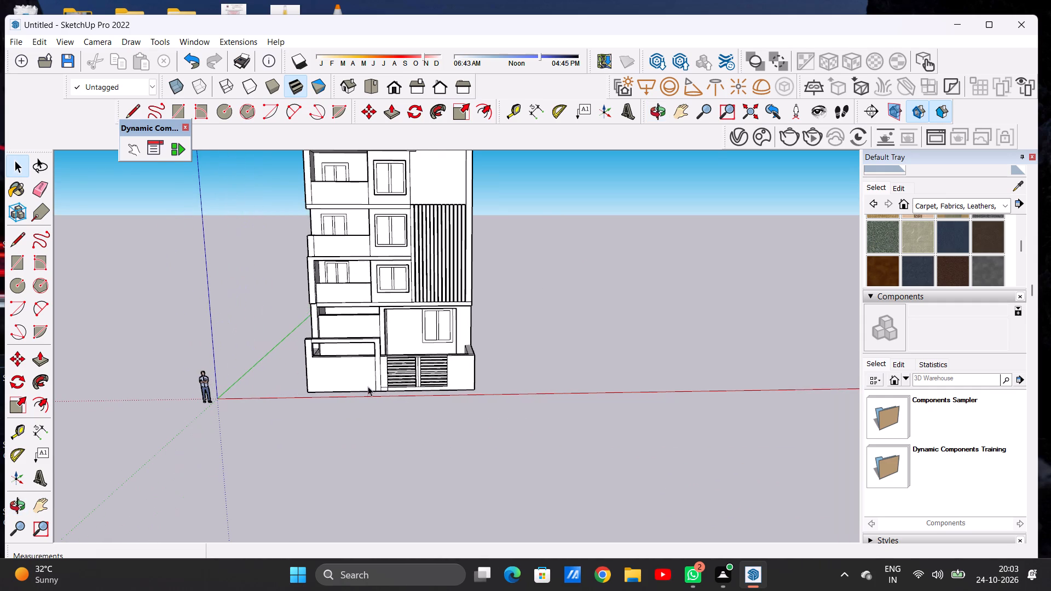
Examine the building's side wall and the upper-floor balconies, windows and vertical louvres, near and from a distance.
middle_click_drag(433, 317, 337, 283)
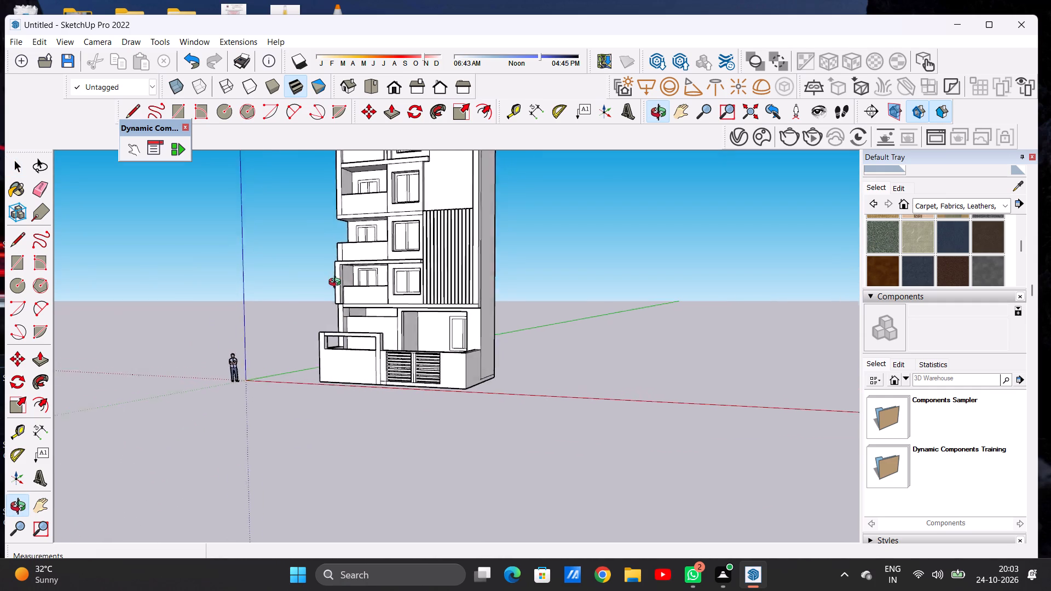
middle_click_drag(337, 283, 389, 287)
scroll(372, 322, "down", 5)
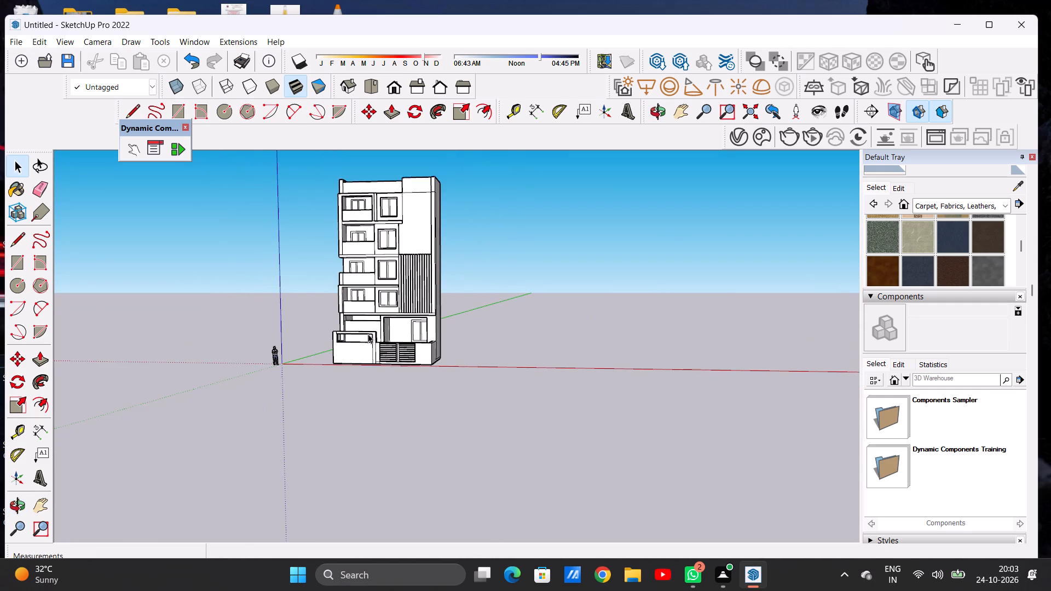
scroll(368, 334, "down", 2)
scroll(350, 238, "up", 7)
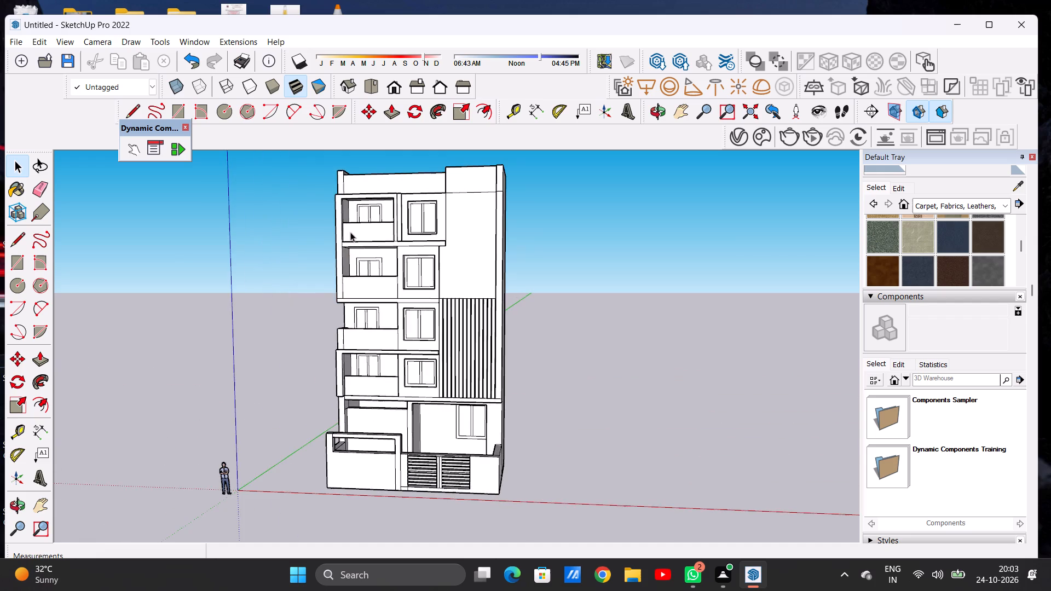
scroll(387, 195, "up", 9)
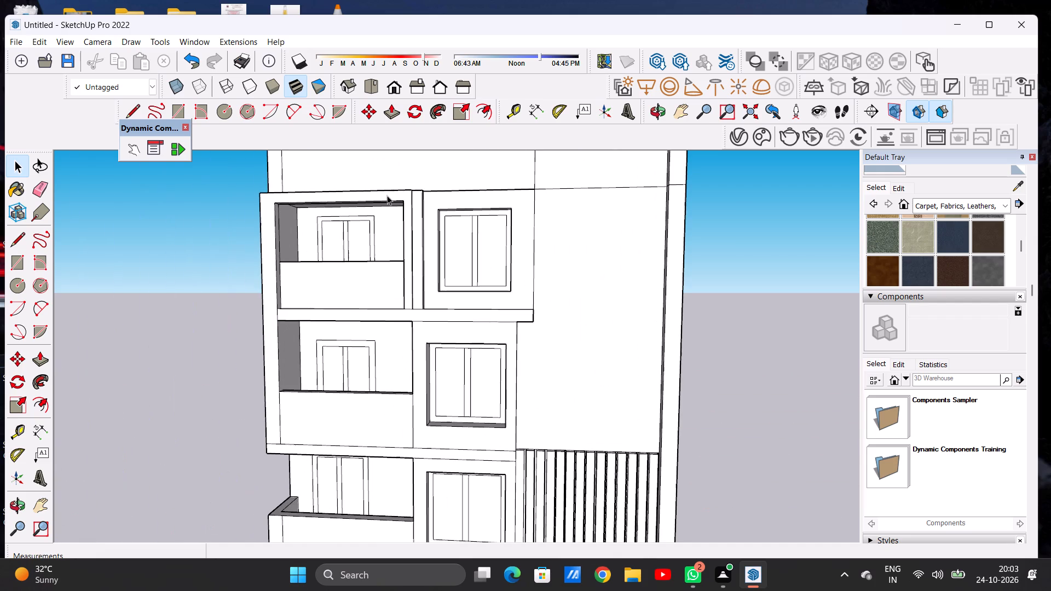
scroll(423, 286, "down", 5)
middle_click_drag(445, 318, 451, 337)
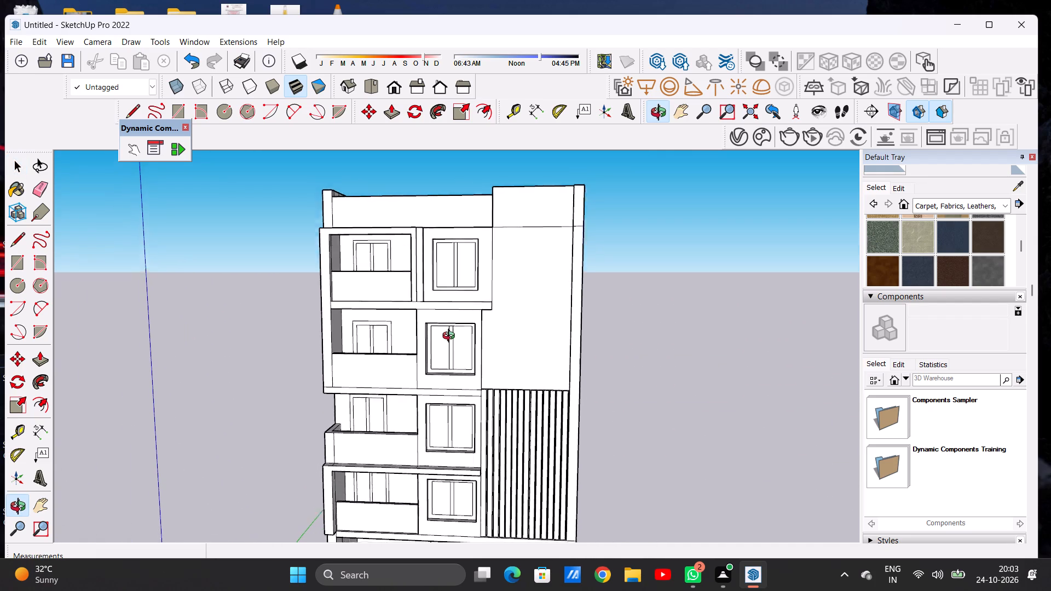
middle_click_drag(451, 337, 451, 338)
scroll(470, 251, "down", 5)
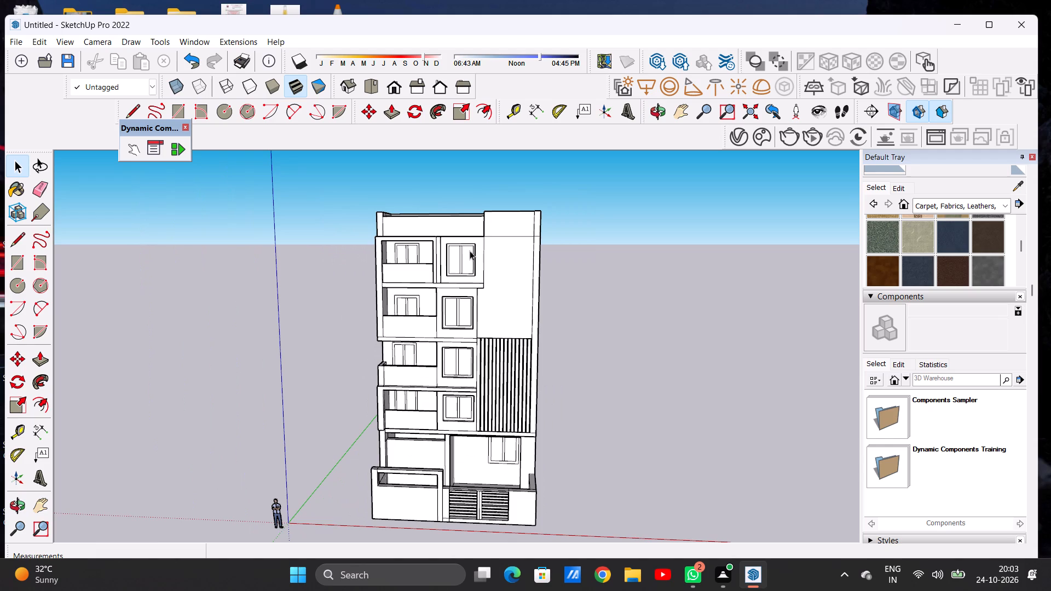
scroll(470, 251, "up", 4)
scroll(466, 280, "down", 9)
scroll(513, 340, "down", 6)
scroll(495, 375, "up", 3)
scroll(482, 406, "down", 1)
scroll(482, 406, "up", 2)
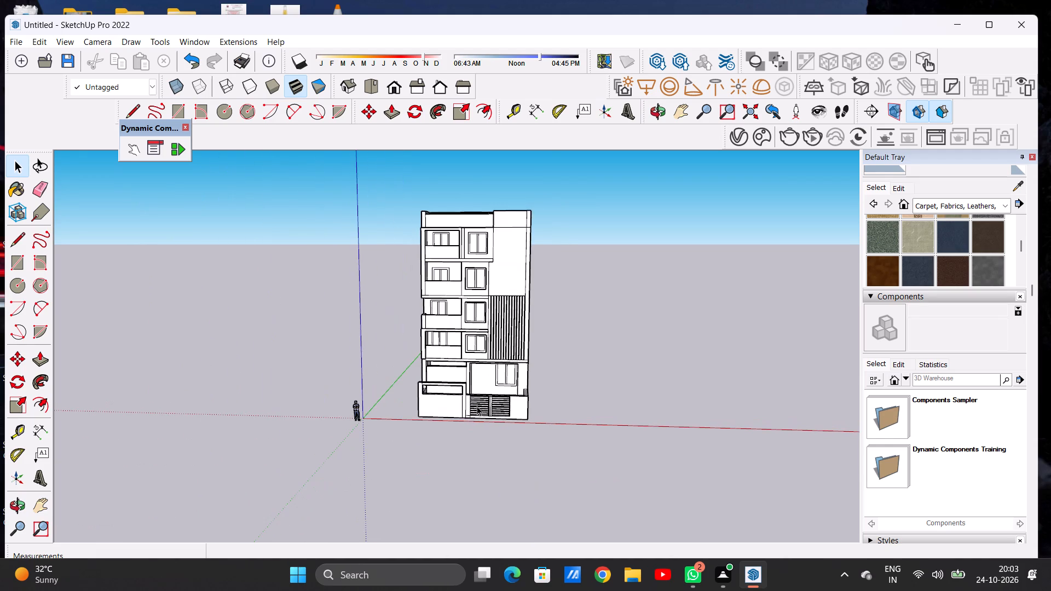
Examine the ground-floor entrance, its boundary walls, horizontal rails and window up close and against the full facade.
scroll(481, 397, "up", 8)
middle_click_drag(574, 358, 461, 354)
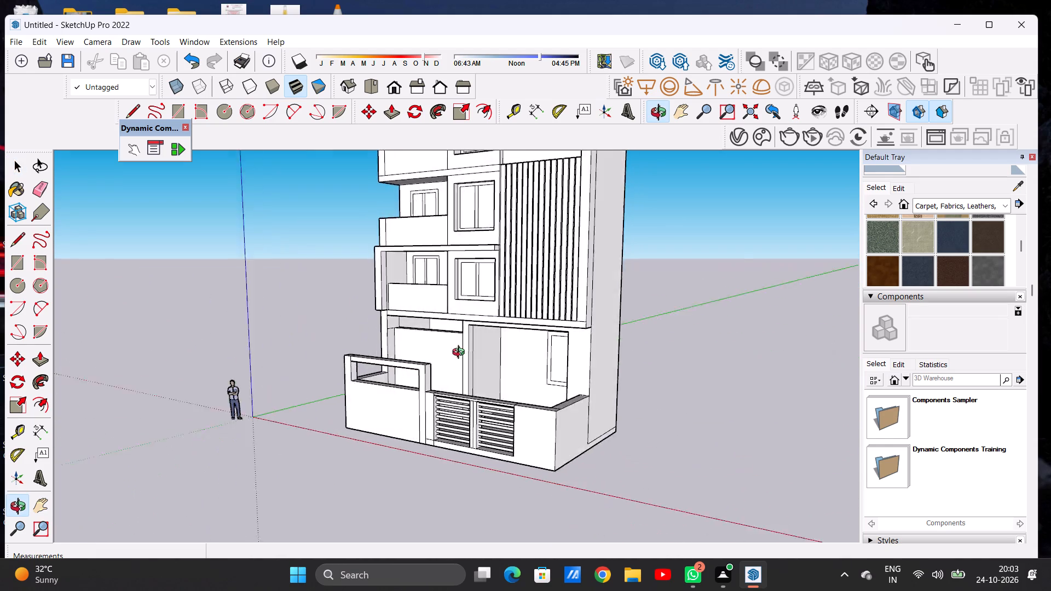
middle_click_drag(461, 354, 557, 359)
scroll(549, 352, "up", 7)
middle_click_drag(443, 357, 496, 333)
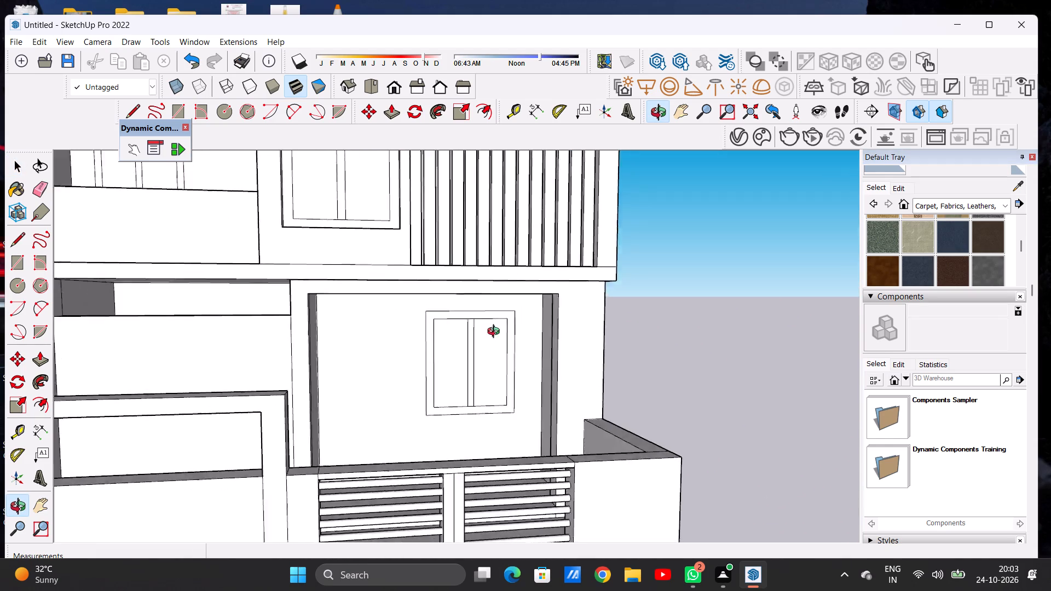
middle_click_drag(496, 333, 489, 314)
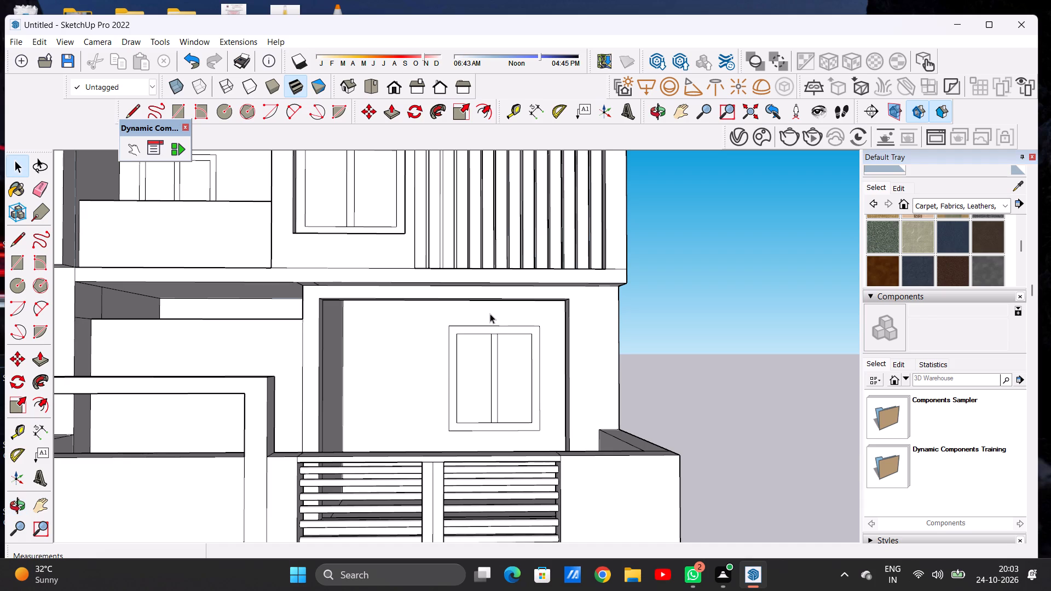
scroll(361, 429, "down", 5)
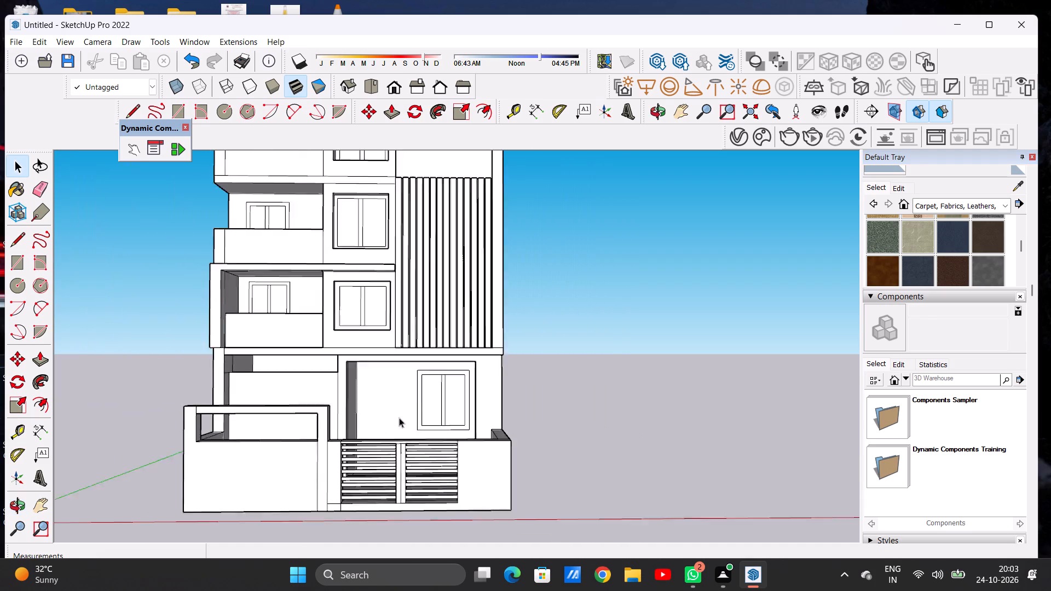
scroll(399, 418, "down", 9)
scroll(467, 380, "down", 5)
scroll(472, 266, "up", 5)
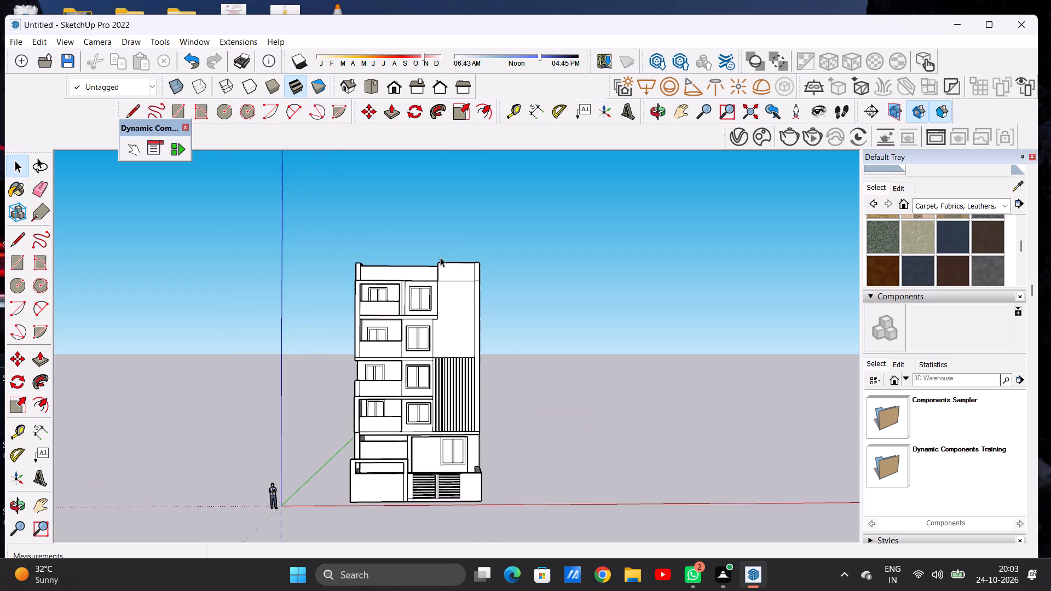
Examine the roof parapet from above and the upper floors from the front and side.
scroll(440, 257, "up", 15)
middle_click_drag(379, 290, 390, 376)
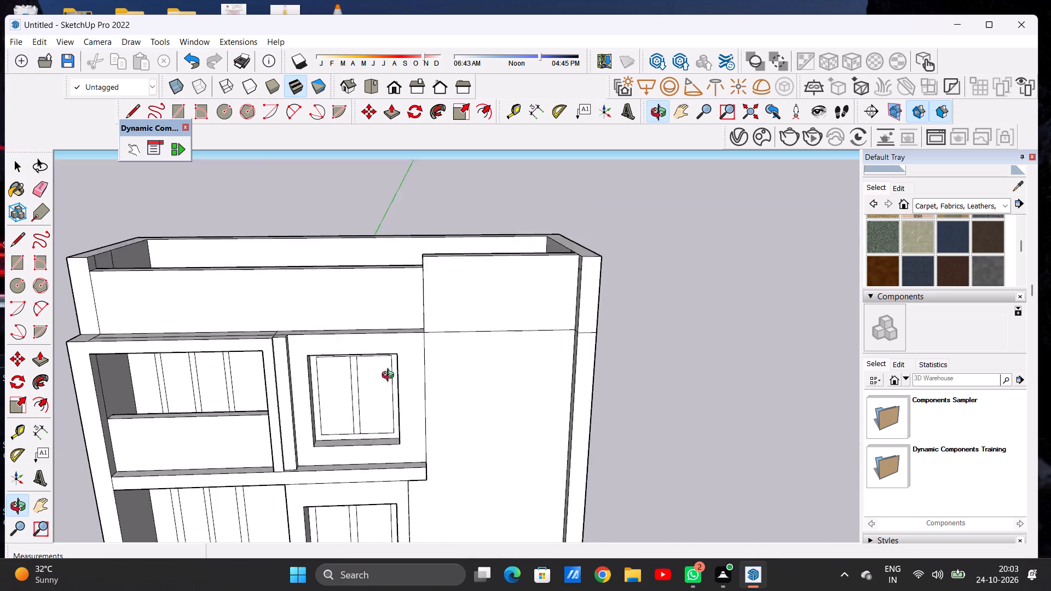
middle_click_drag(390, 376, 394, 466)
scroll(594, 229, "down", 9)
scroll(558, 256, "up", 1)
scroll(472, 287, "down", 9)
scroll(463, 281, "up", 1)
scroll(463, 281, "down", 6)
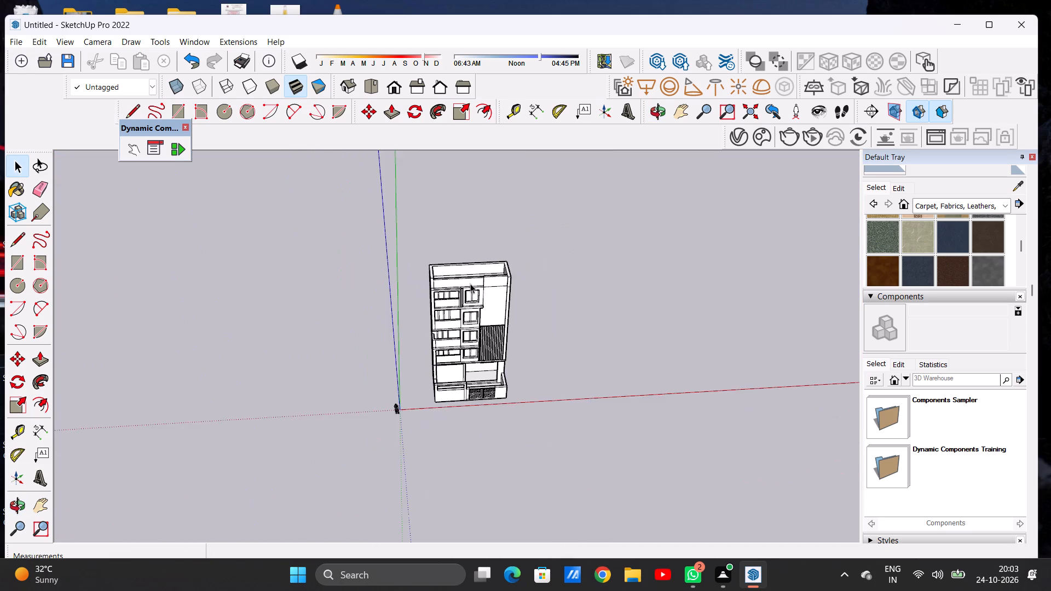
scroll(470, 283, "up", 12)
middle_click_drag(478, 312, 322, 198)
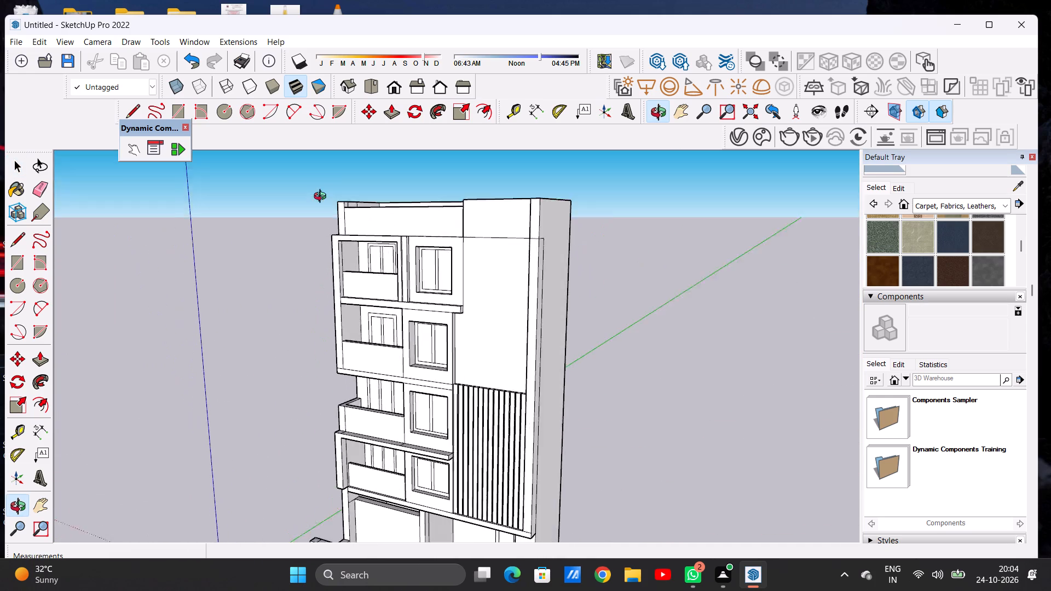
Examine the front facade, its louvres and the ground-floor entrance, up close and from slight side angles.
middle_click_drag(322, 198, 454, 217)
scroll(454, 217, "up", 1)
scroll(454, 217, "down", 5)
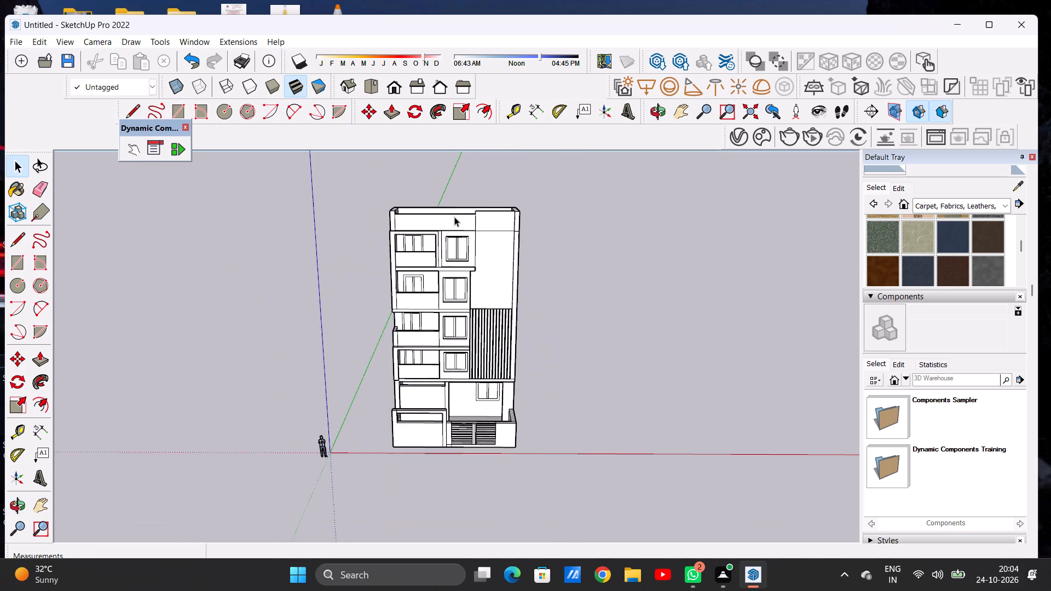
scroll(454, 217, "down", 8)
scroll(471, 294, "up", 10)
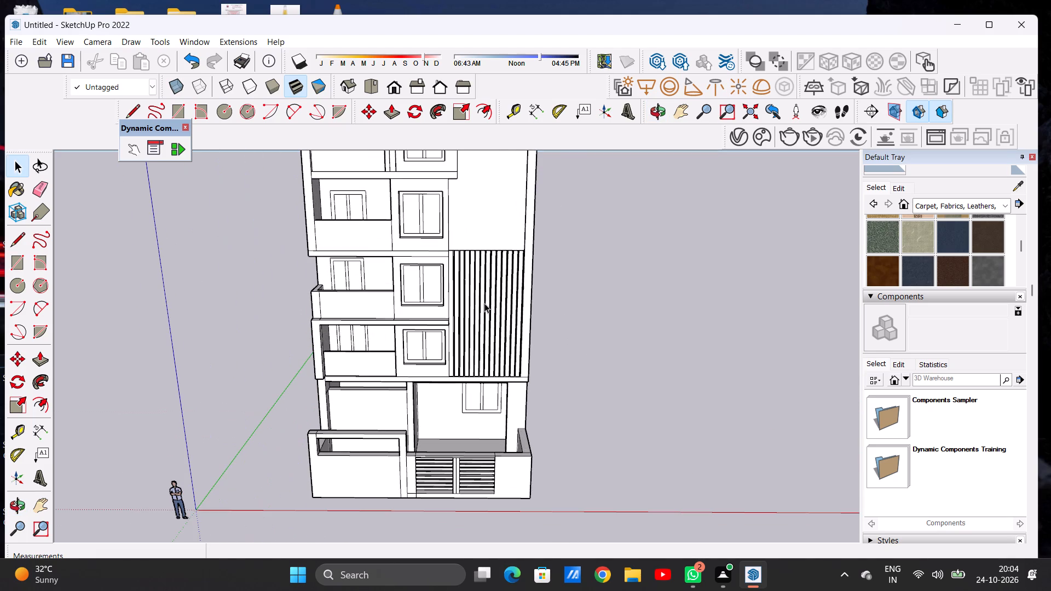
middle_click_drag(456, 451, 239, 417)
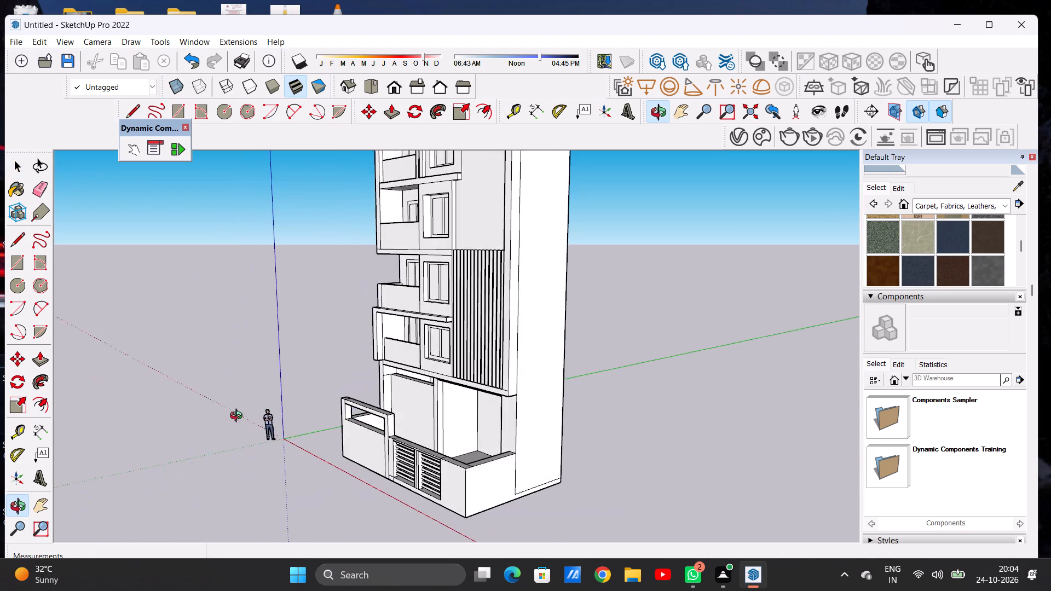
middle_click_drag(239, 417, 372, 424)
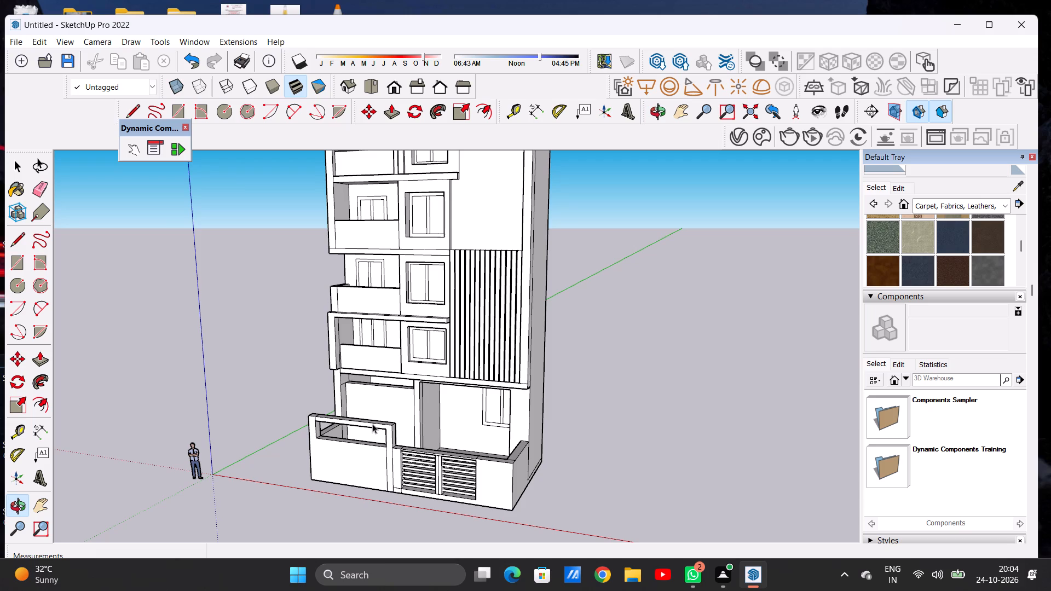
scroll(372, 427, "down", 4)
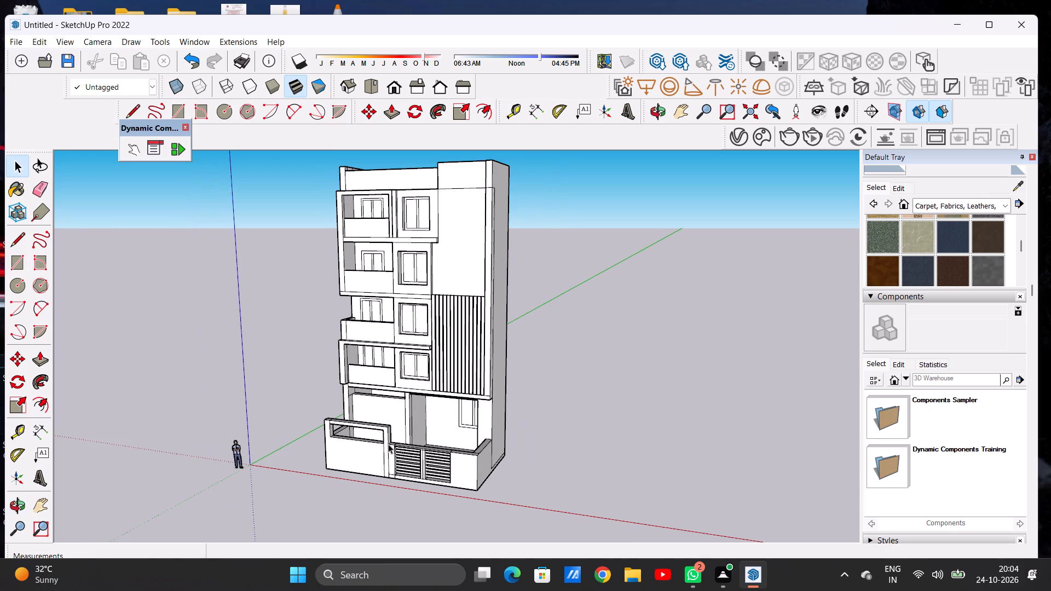
scroll(403, 384, "up", 5)
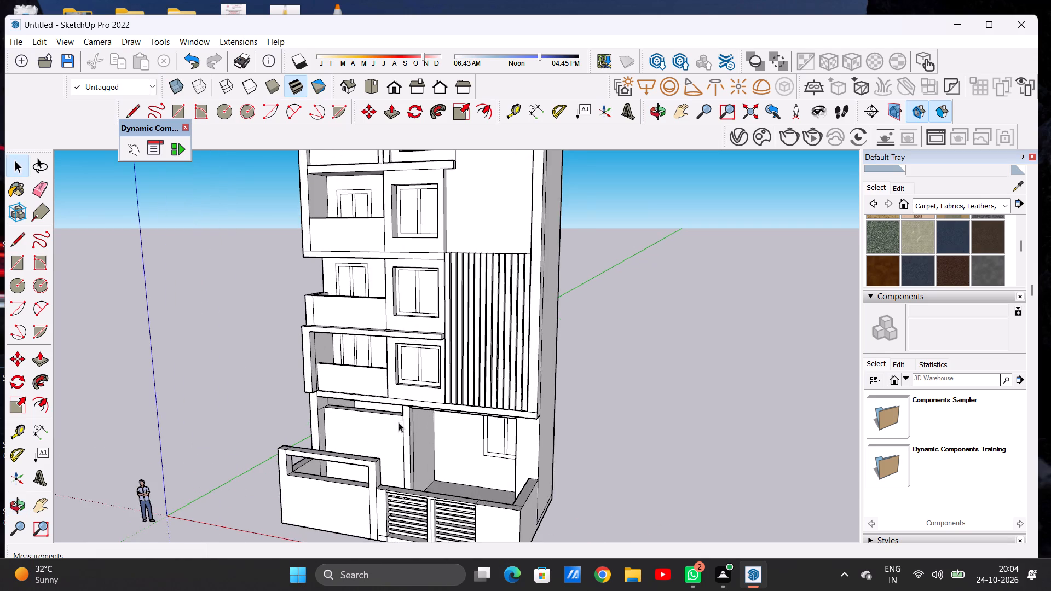
scroll(399, 422, "up", 1)
middle_click_drag(399, 422, 481, 422)
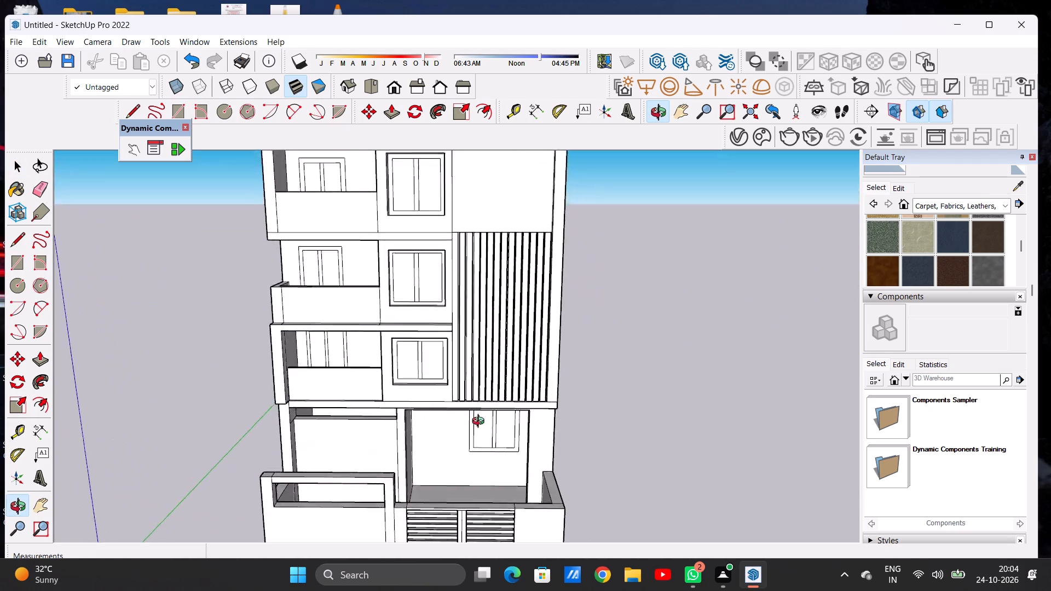
middle_click_drag(481, 422, 470, 412)
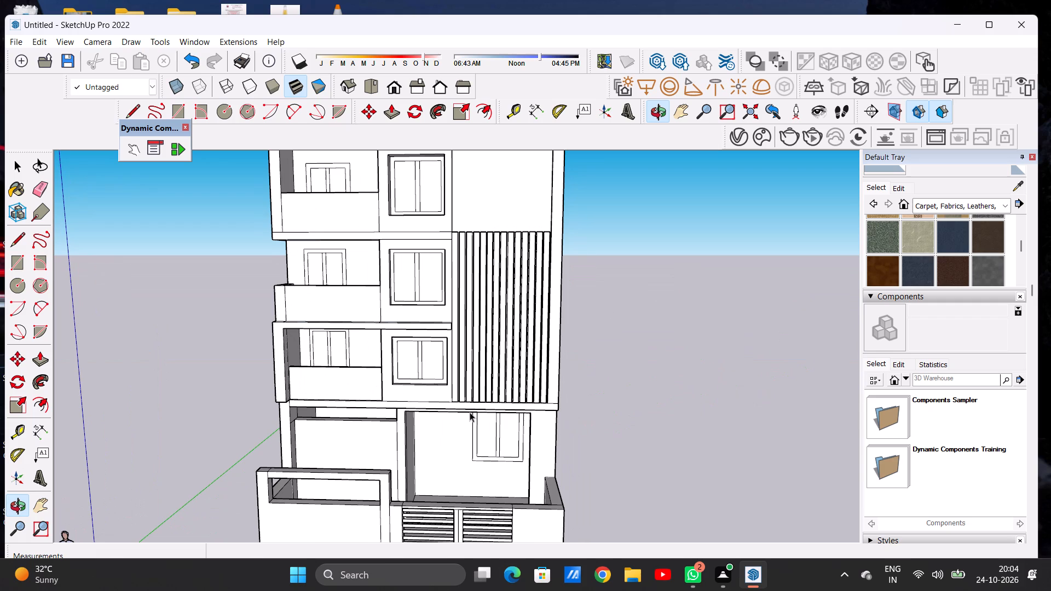
scroll(442, 416, "down", 3)
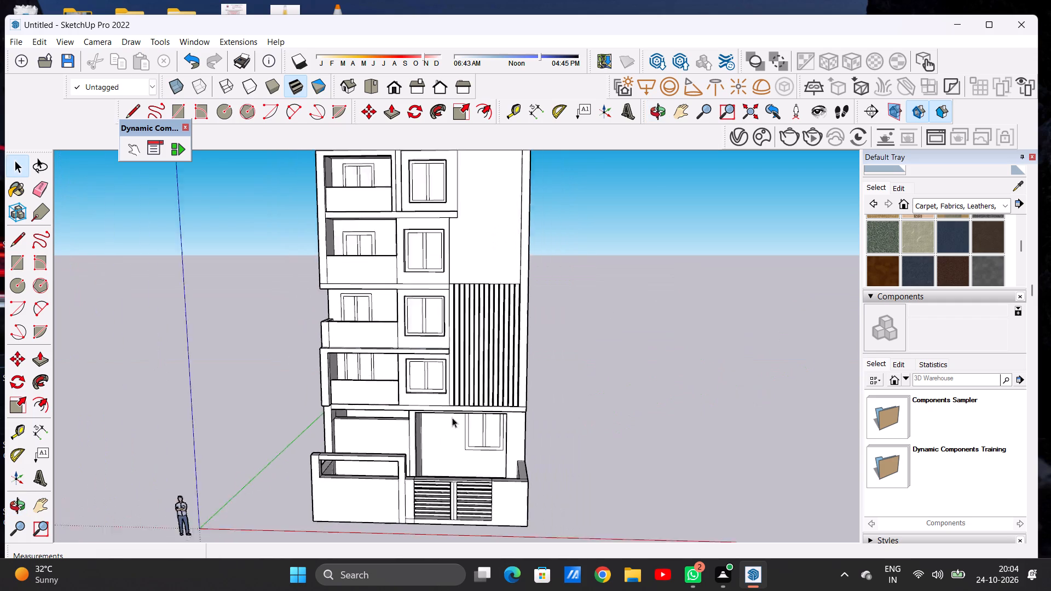
scroll(452, 418, "down", 2)
Examine the whole building from both front corners and from the front, near and at a distance.
middle_click_drag(565, 364, 298, 346)
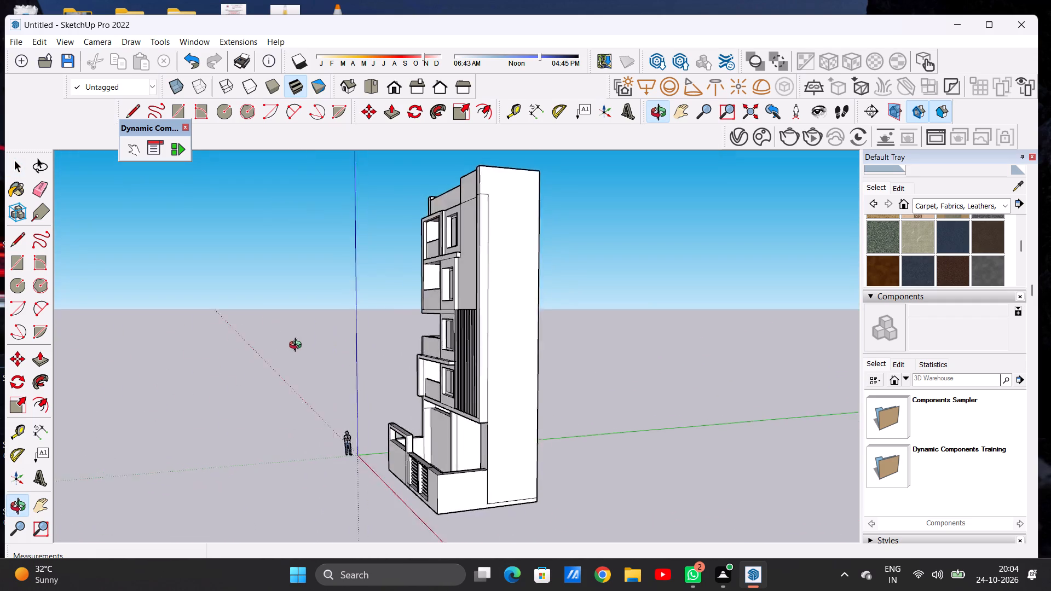
middle_click_drag(298, 346, 687, 347)
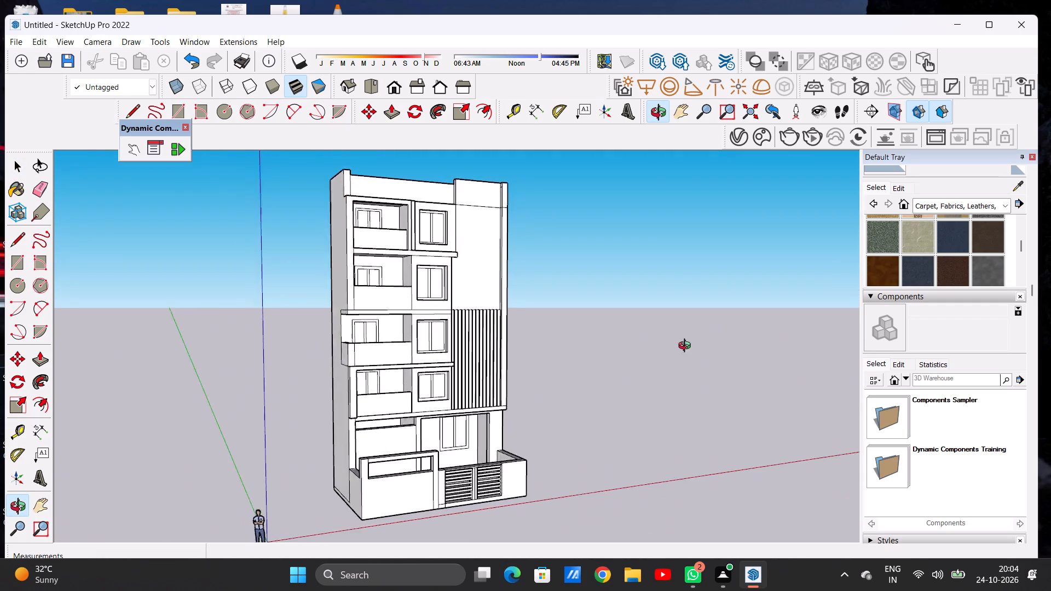
middle_click_drag(687, 347, 556, 383)
scroll(510, 401, "down", 1)
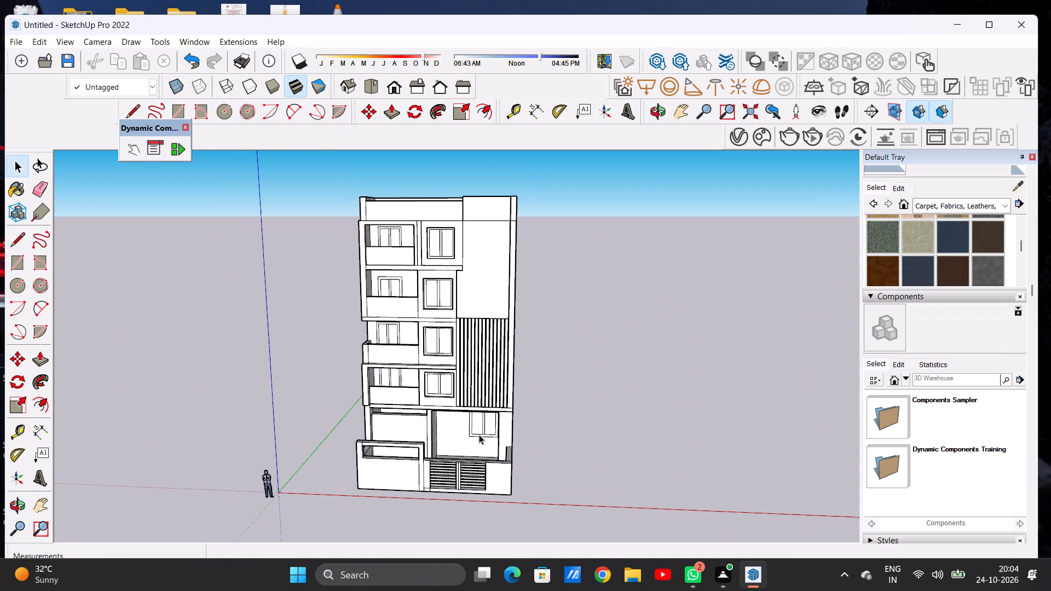
scroll(466, 460, "up", 4)
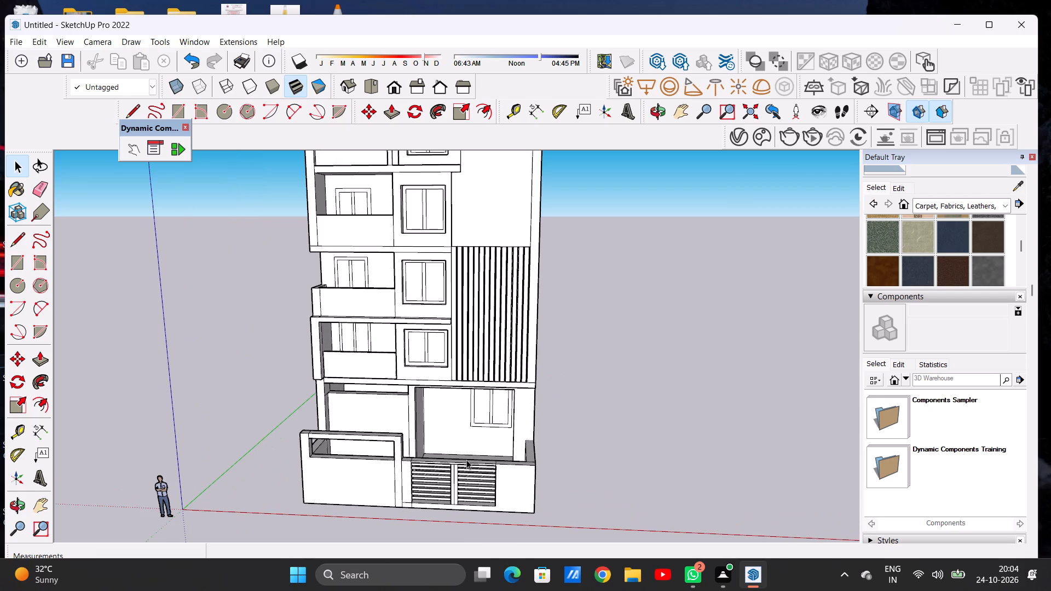
scroll(466, 460, "down", 4)
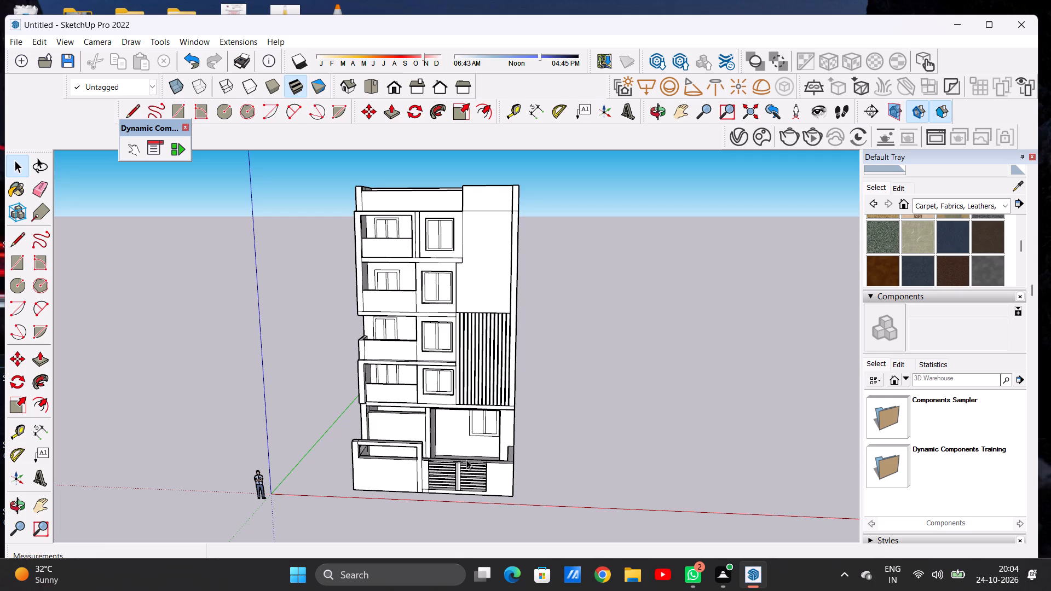
scroll(455, 465, "down", 8)
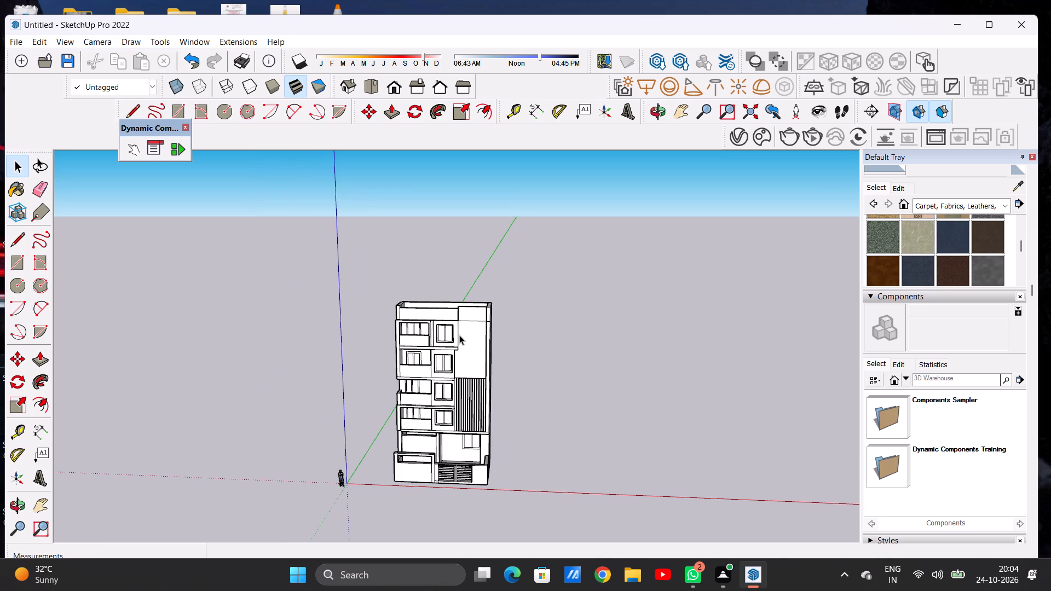
scroll(459, 334, "up", 5)
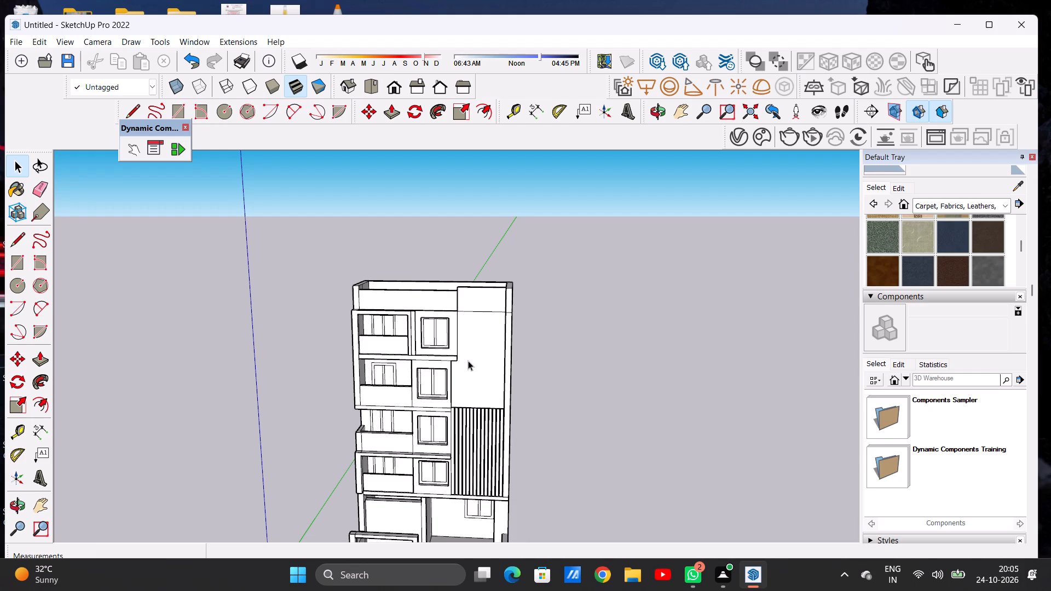
scroll(450, 275, "down", 4)
scroll(456, 350, "up", 7)
scroll(469, 262, "down", 6)
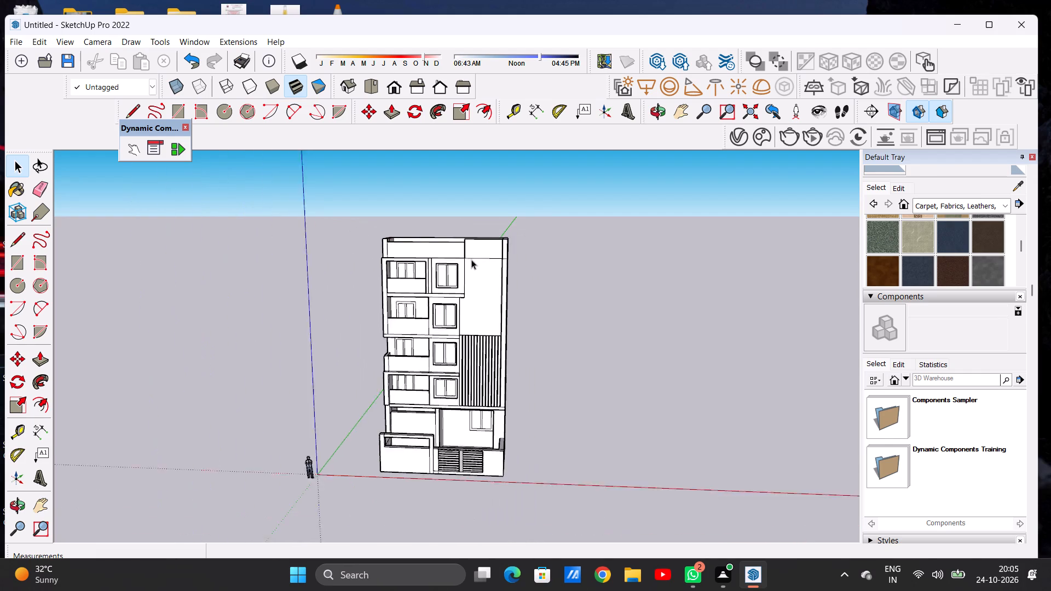
scroll(471, 259, "down", 2)
scroll(467, 382, "up", 13)
Paint the front faces of the first six vertical louvres, starting beside the windows, with Wood Floor Light from the Wood materials.
middle_click_drag(512, 252, 404, 323)
scroll(488, 196, "up", 7)
middle_click_drag(475, 193, 475, 206)
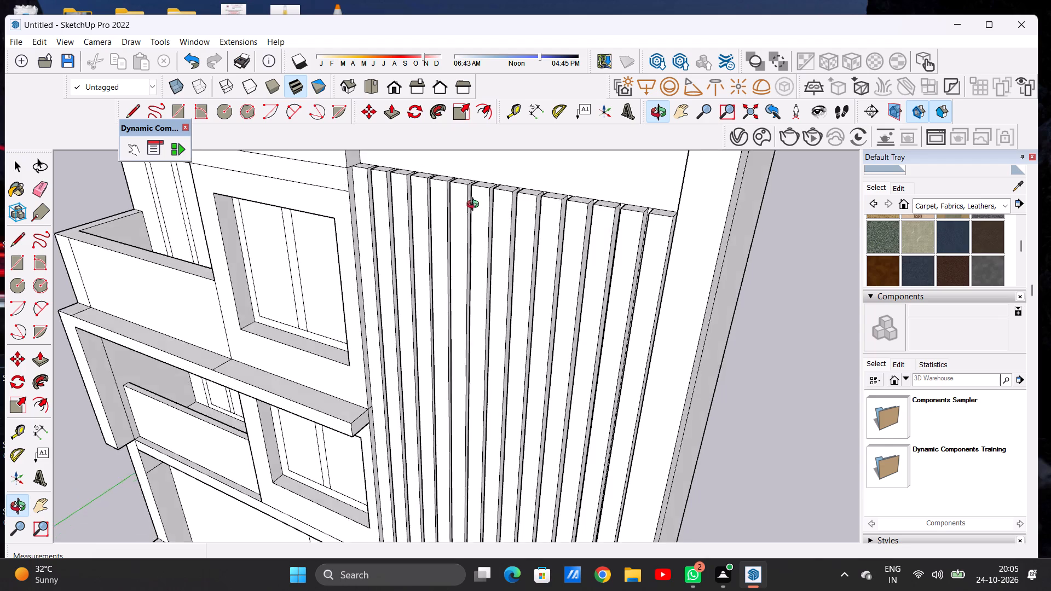
middle_click_drag(475, 206, 472, 222)
scroll(448, 218, "down", 2)
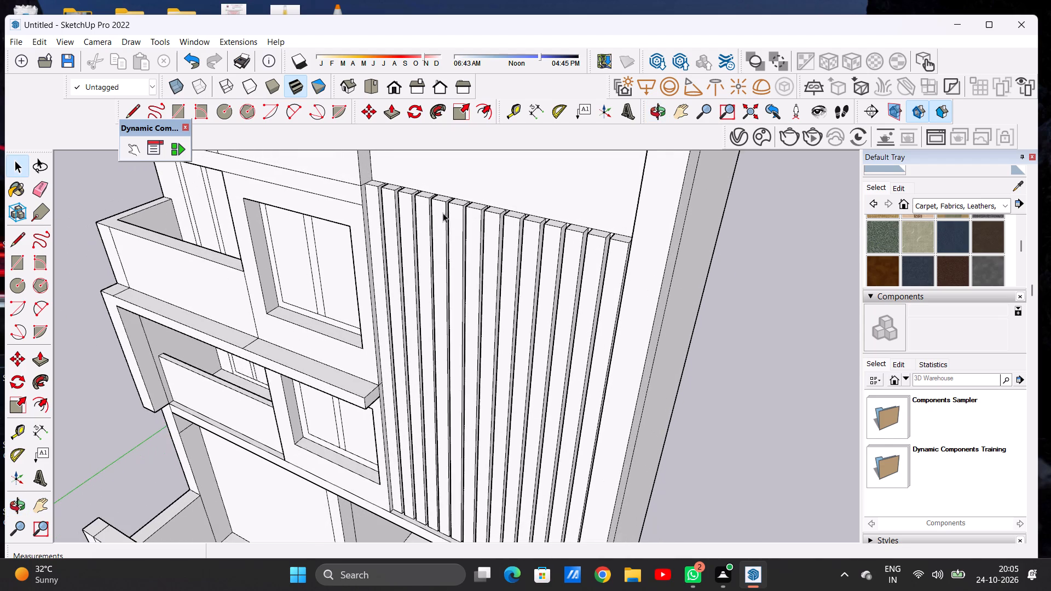
scroll(442, 213, "up", 4)
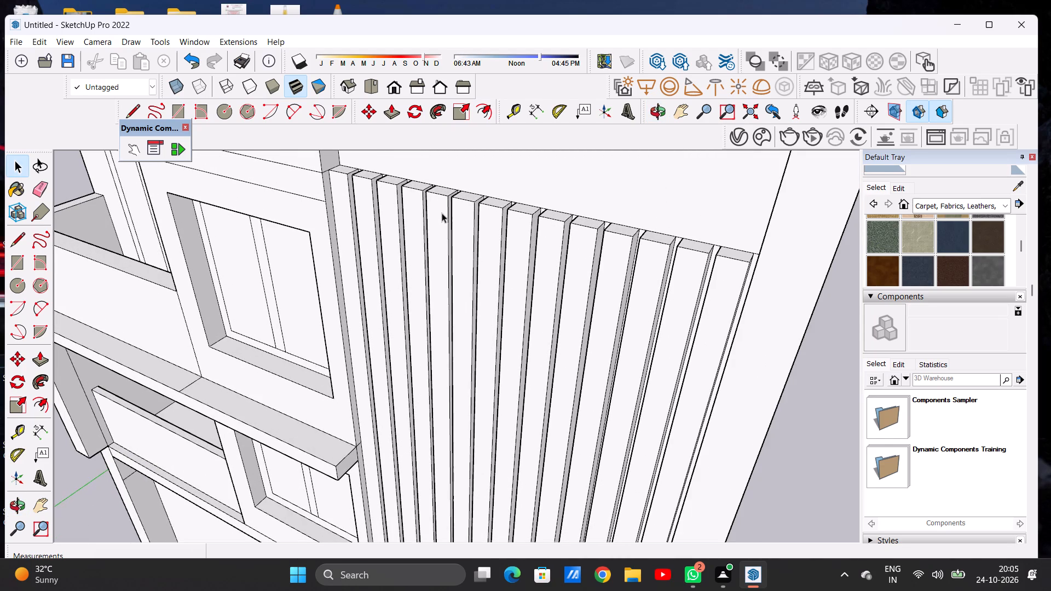
scroll(442, 213, "down", 5)
scroll(468, 242, "up", 3)
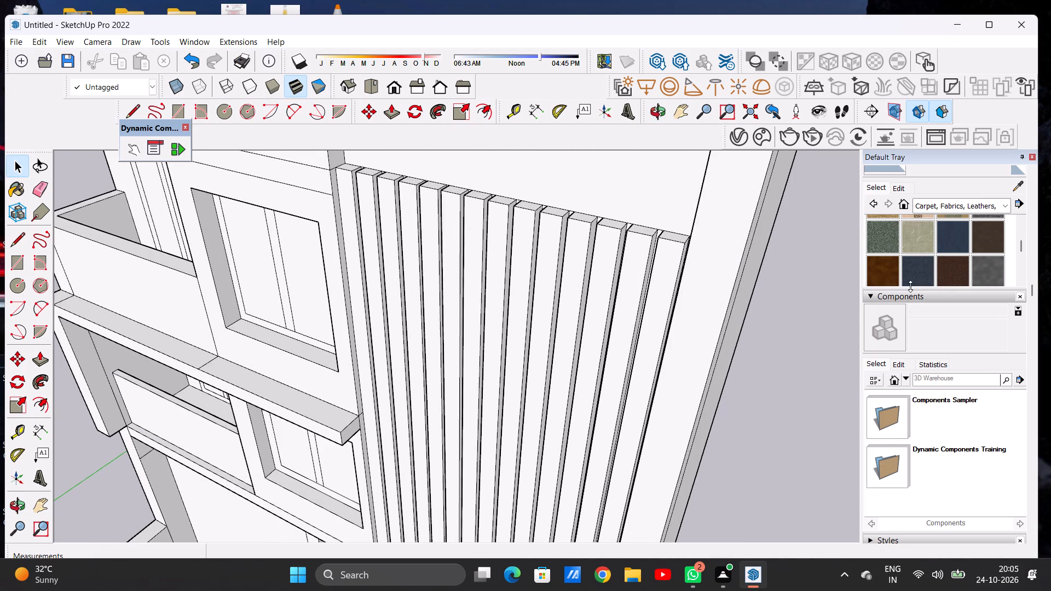
left_click(928, 206)
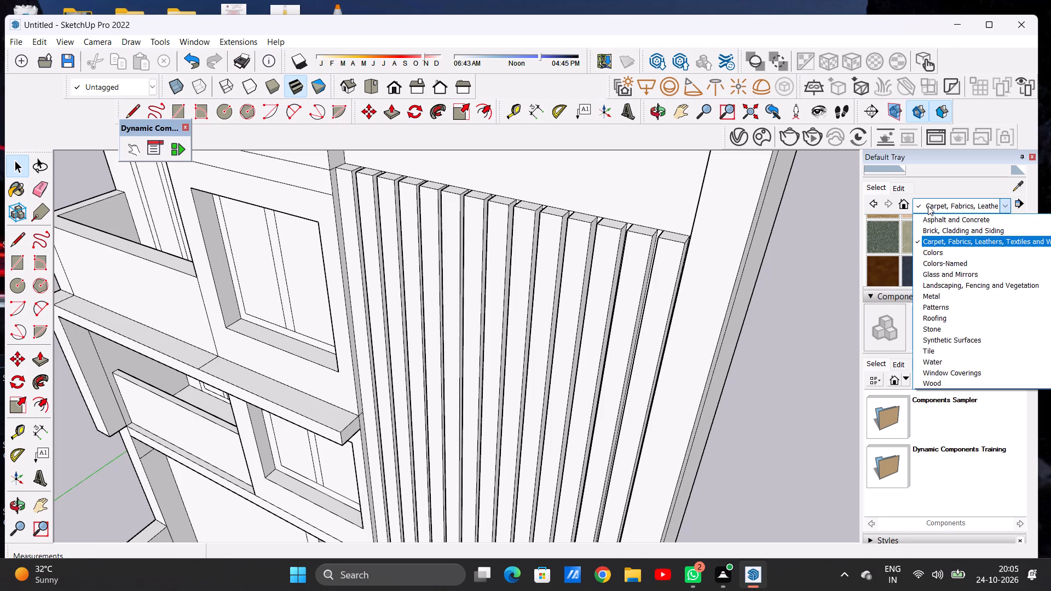
left_click(936, 385)
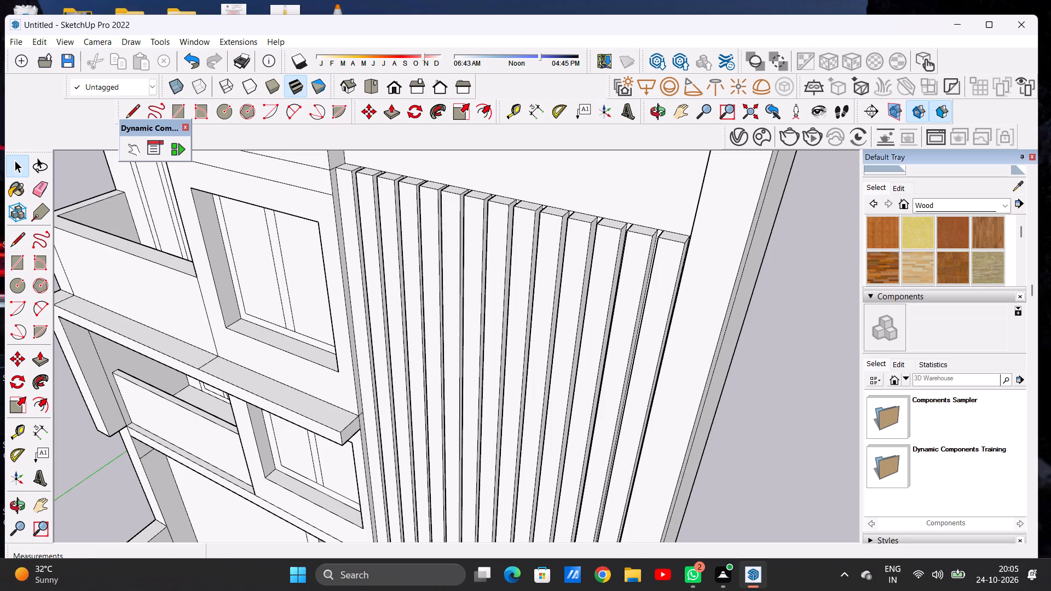
left_click(909, 260)
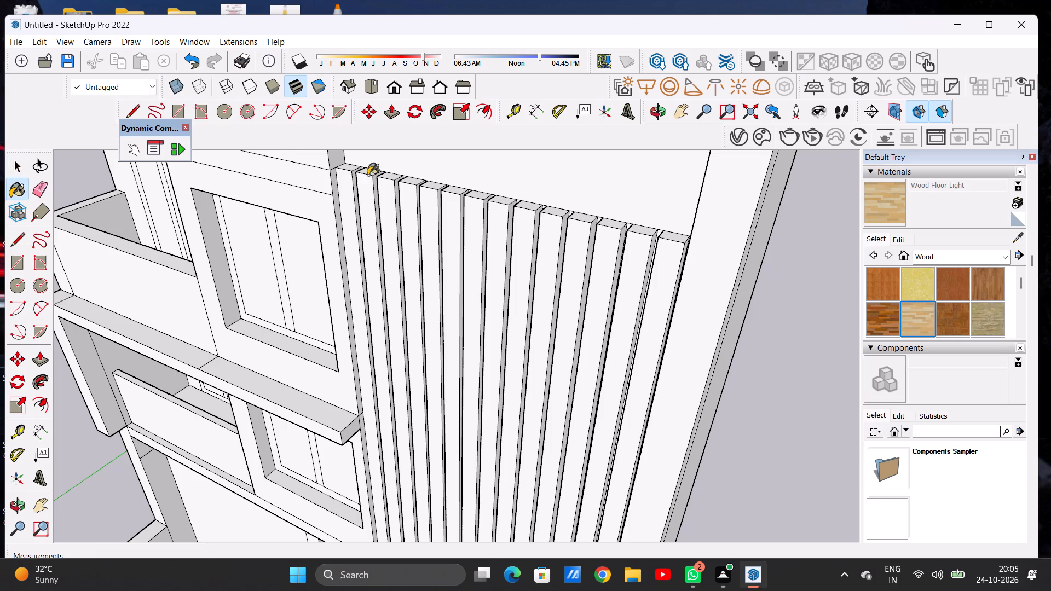
scroll(359, 187, "up", 9)
left_click(344, 187)
left_click(384, 183)
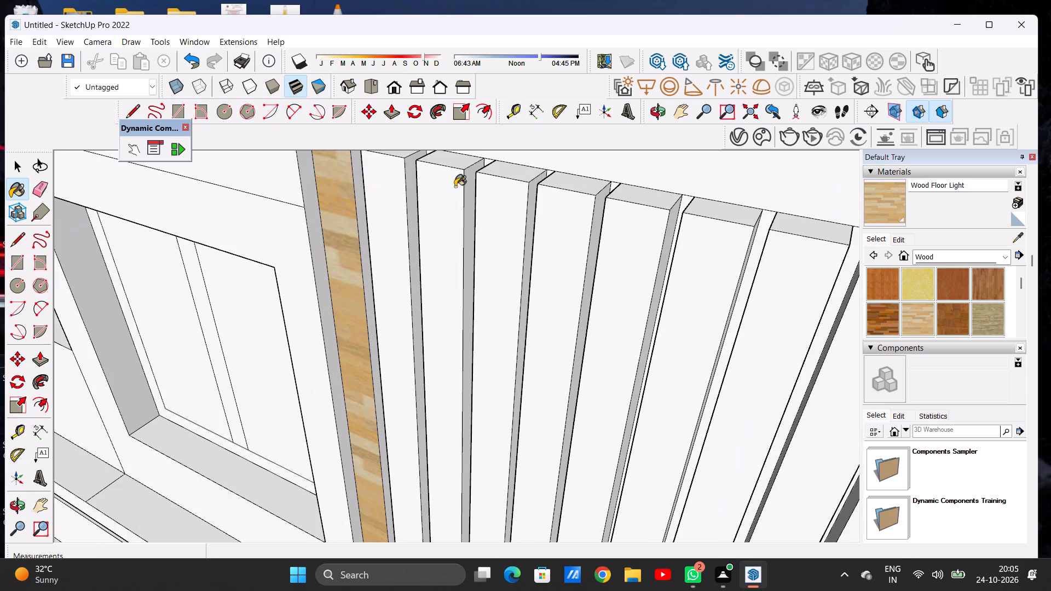
left_click(449, 196)
left_click(489, 199)
left_click(567, 205)
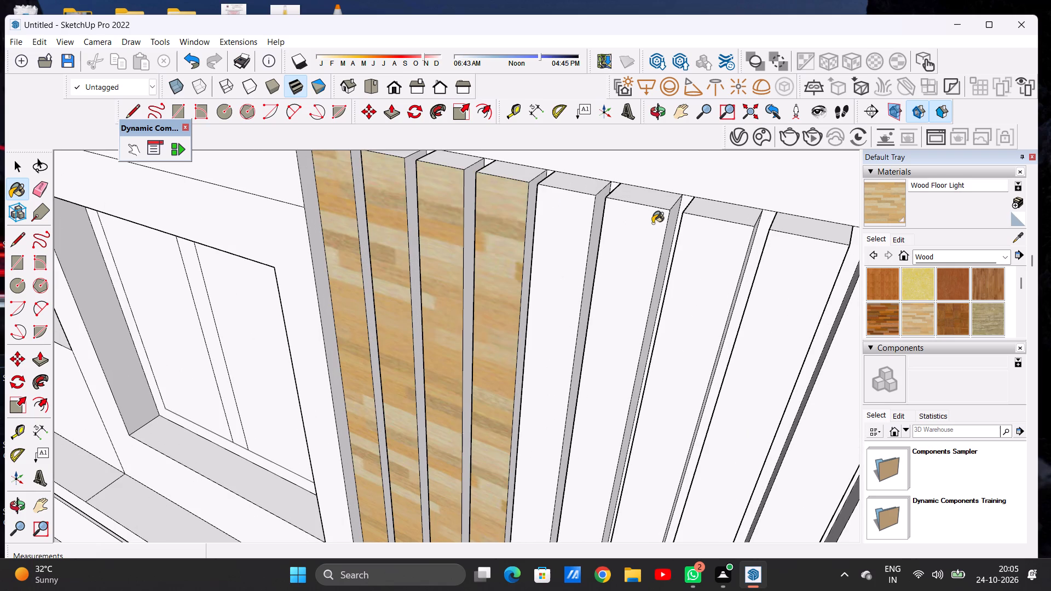
left_click(639, 227)
Paint the front faces of the following five vertical louvres with Wood Floor Light.
scroll(372, 241, "down", 9)
scroll(484, 237, "up", 3)
scroll(494, 237, "down", 3)
scroll(536, 273, "up", 2)
scroll(536, 273, "down", 1)
scroll(536, 273, "up", 8)
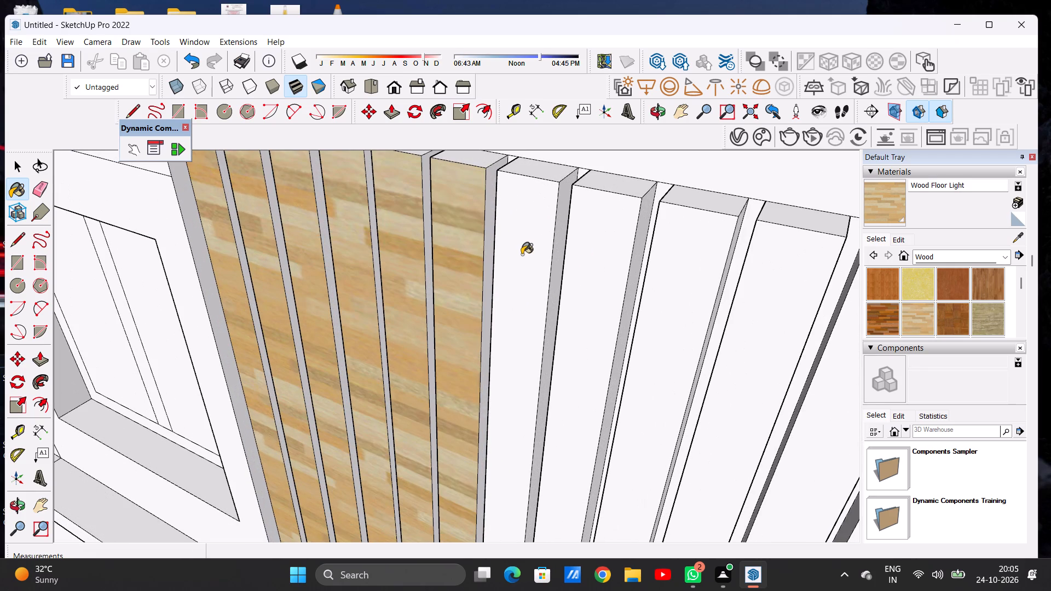
left_click(522, 254)
left_click(590, 238)
left_click(677, 245)
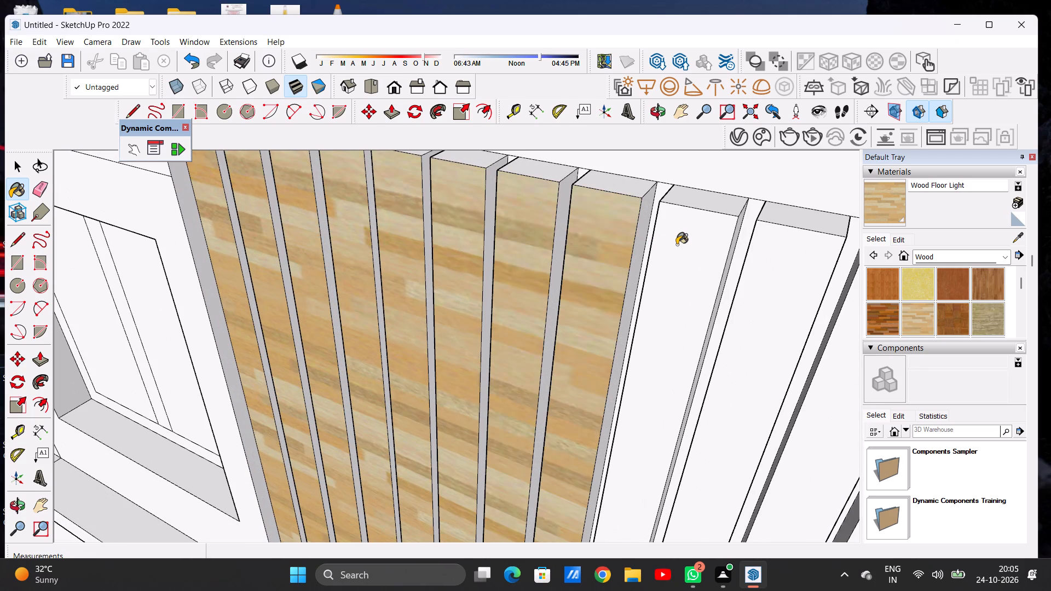
scroll(579, 268, "down", 15)
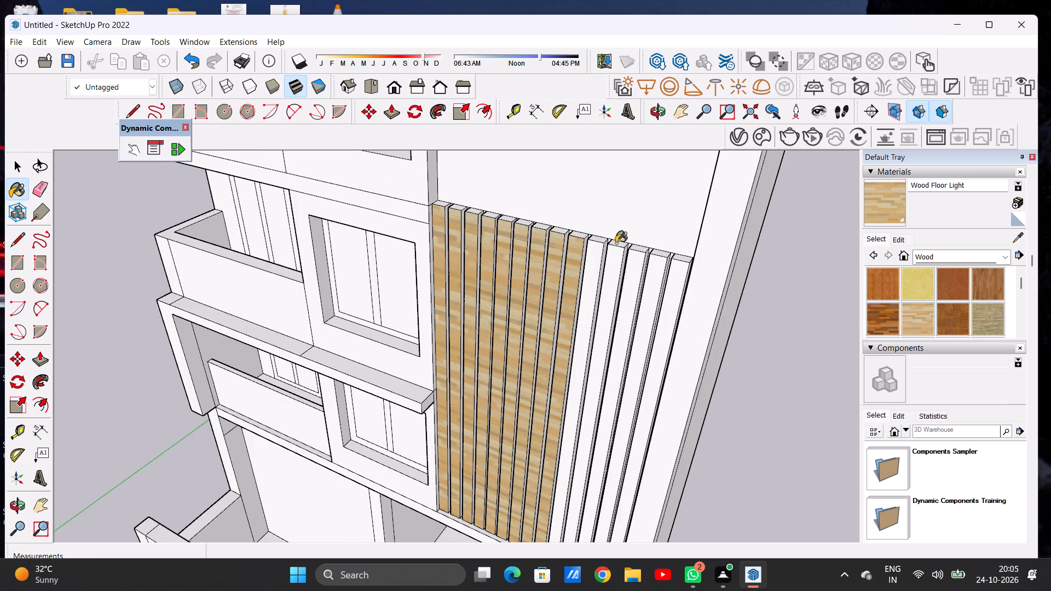
scroll(616, 243, "up", 14)
left_click(582, 251)
left_click(652, 239)
Paint the front faces of the last three louvres at the building's outer edge with Wood Floor Light.
scroll(510, 227, "down", 3)
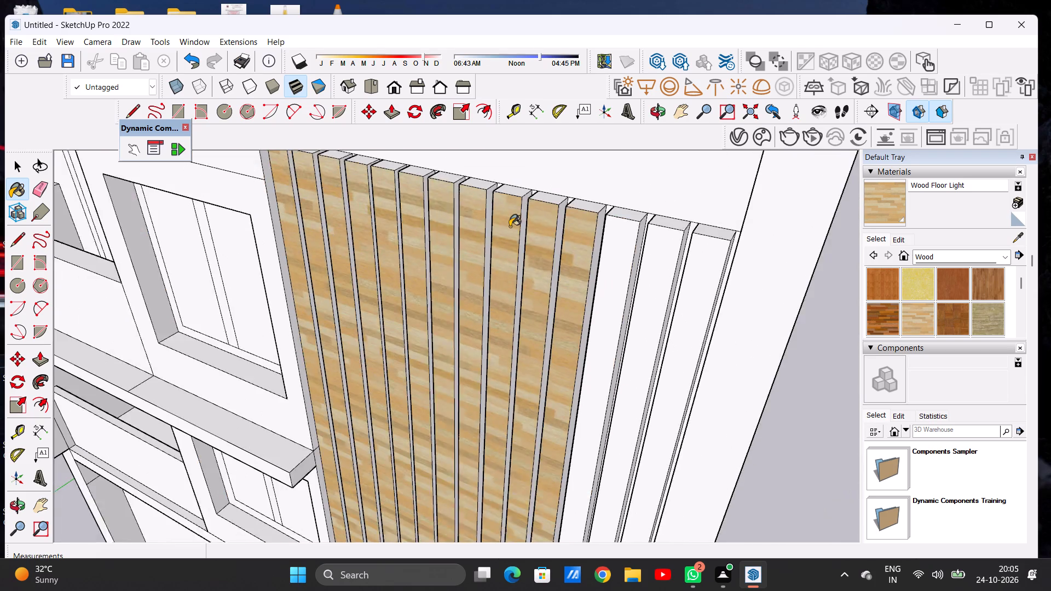
scroll(510, 227, "down", 10)
scroll(626, 239, "down", 1)
scroll(626, 239, "up", 13)
left_click(626, 239)
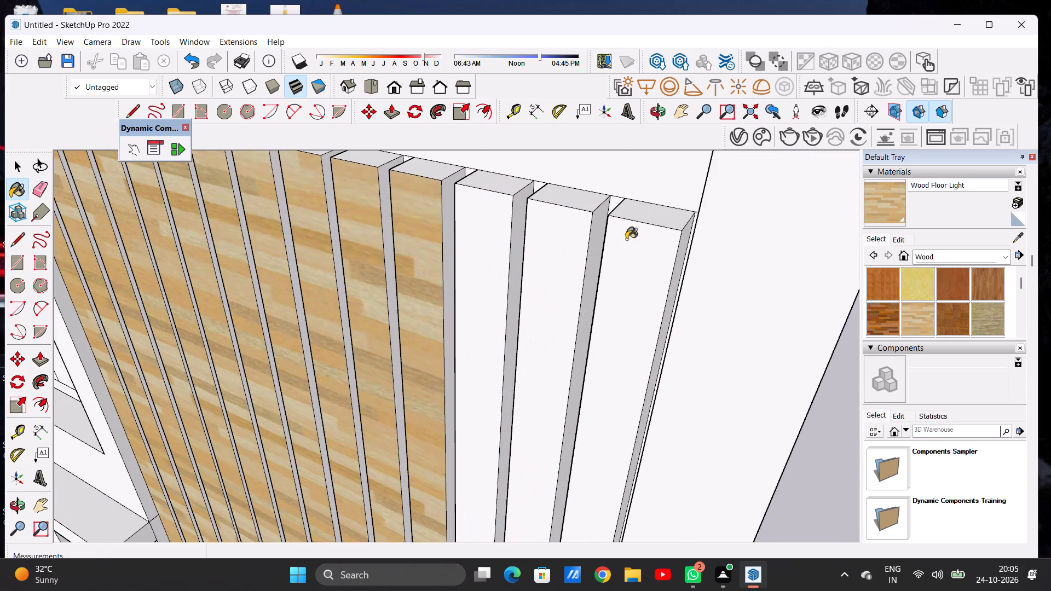
left_click(566, 247)
left_click(482, 255)
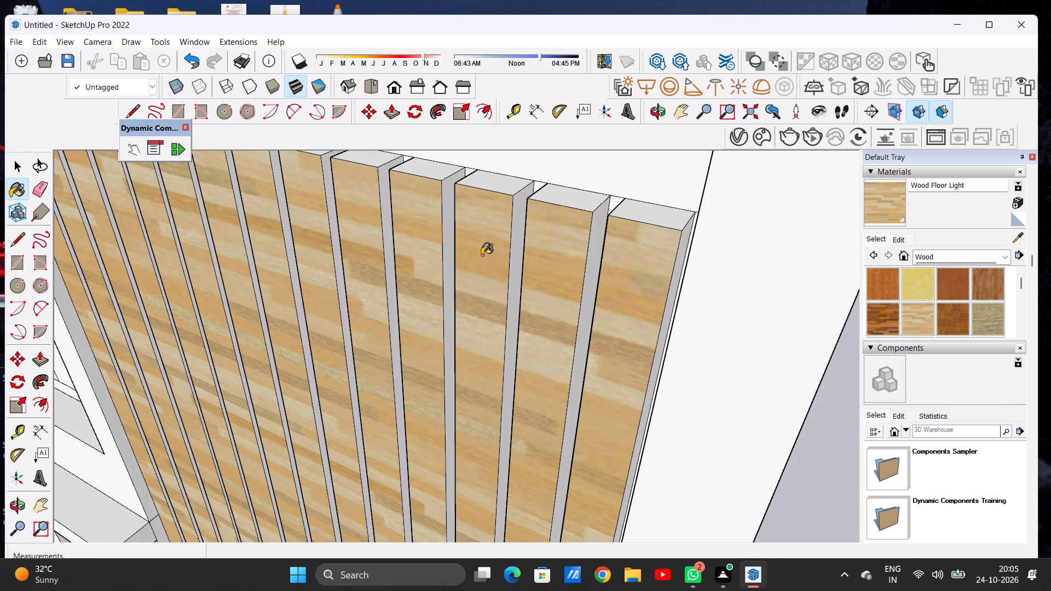
Paint the outward-facing side faces of the three outermost vertical louvres with Wood Floor Light.
scroll(482, 255, "down", 11)
middle_click_drag(488, 279, 454, 250)
scroll(484, 229, "up", 20)
scroll(484, 229, "up", 1)
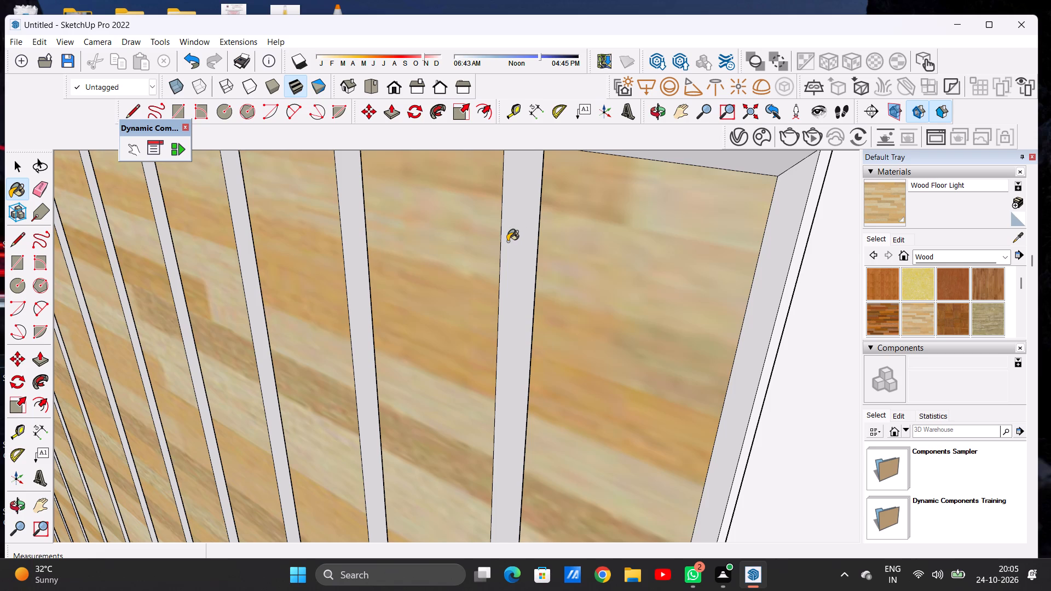
left_click(507, 241)
left_click(351, 266)
scroll(529, 289, "down", 2)
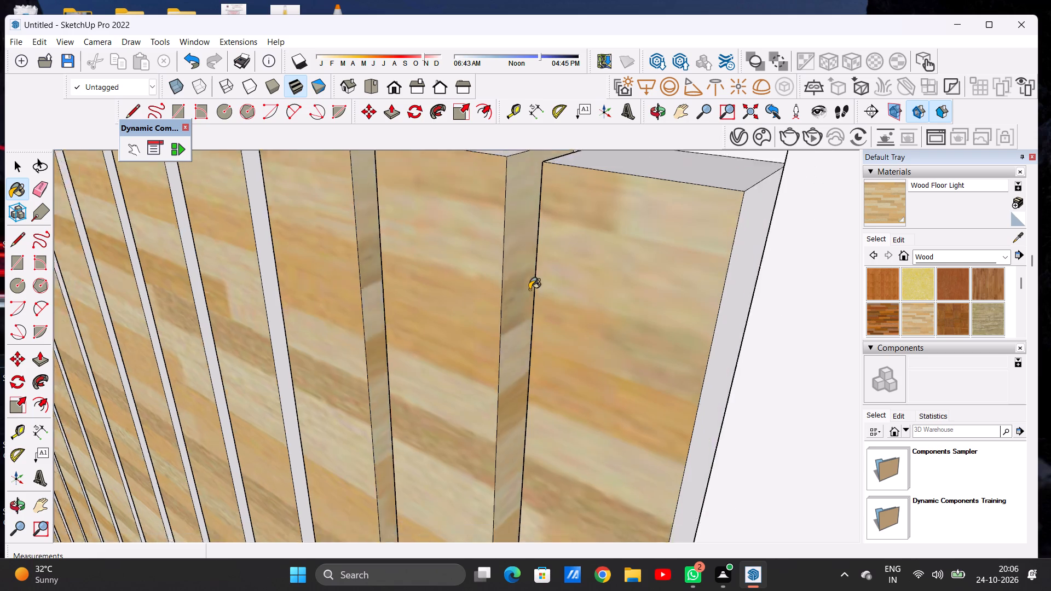
scroll(529, 289, "down", 7)
scroll(607, 251, "up", 11)
scroll(607, 250, "down", 1)
scroll(656, 257, "up", 10)
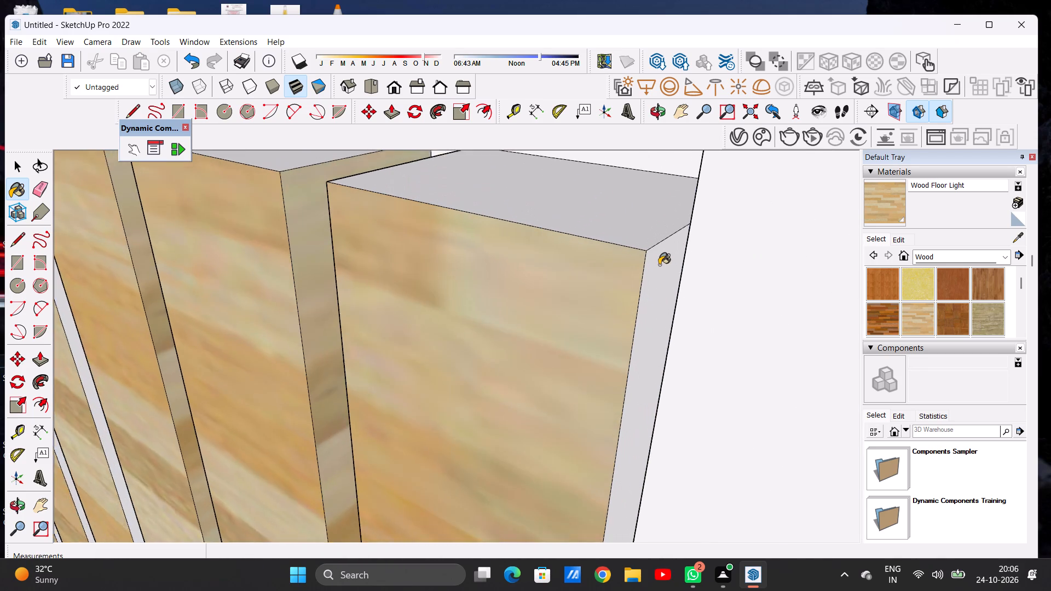
scroll(659, 265, "up", 6)
left_click(651, 264)
Paint the outward-facing sides of the fourth to sixth louvres, counted from the building's outer edge, with Wood Floor Light.
scroll(649, 275, "down", 7)
scroll(657, 280, "up", 1)
scroll(654, 279, "down", 17)
scroll(659, 277, "up", 1)
scroll(659, 277, "down", 4)
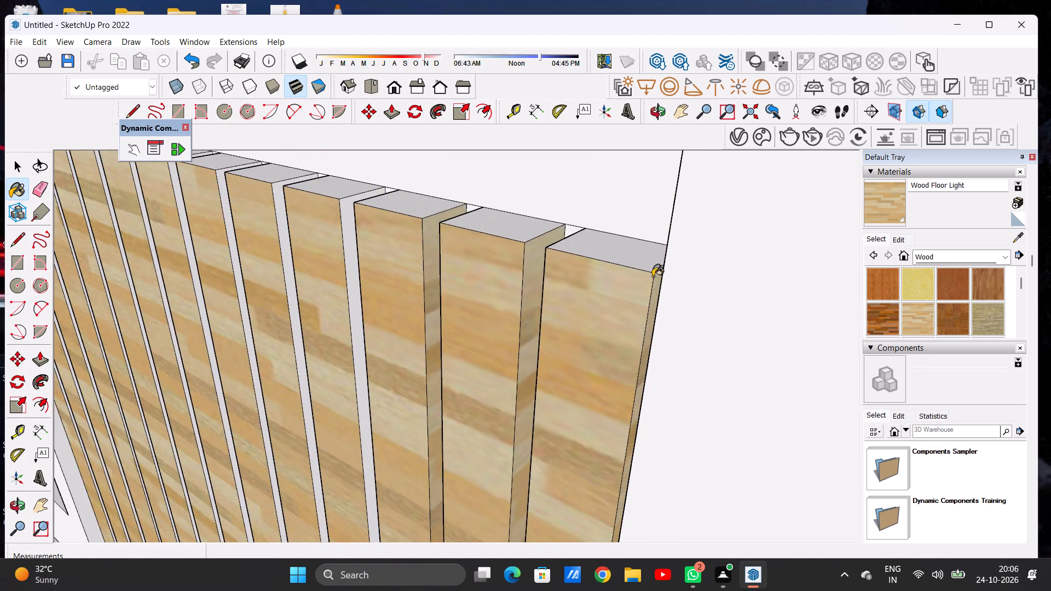
scroll(652, 276, "down", 2)
scroll(417, 259, "up", 1)
scroll(417, 259, "down", 1)
scroll(417, 259, "up", 5)
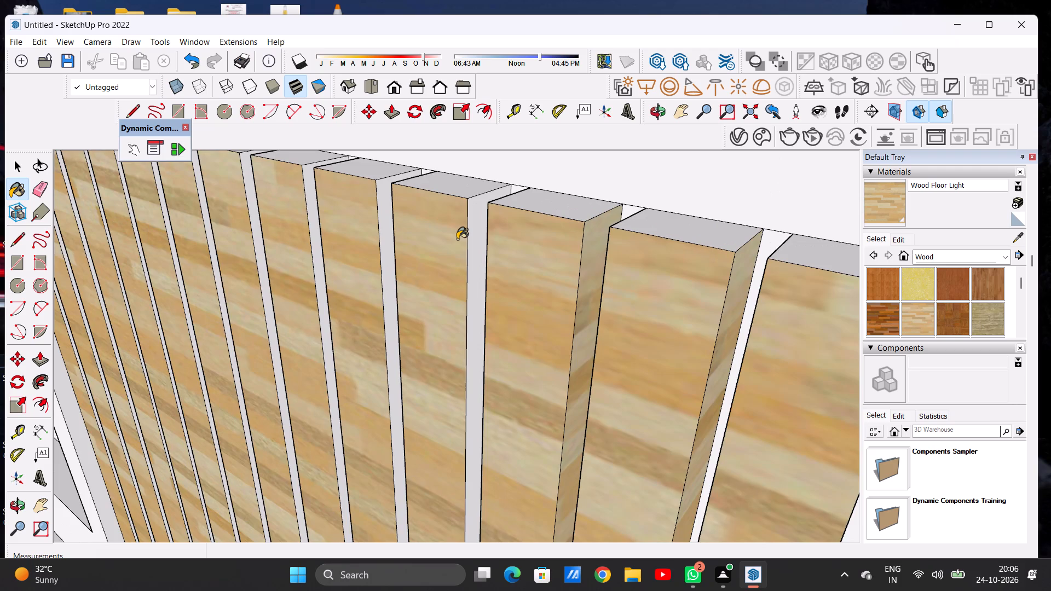
scroll(457, 239, "up", 8)
left_click(494, 221)
scroll(490, 229, "down", 13)
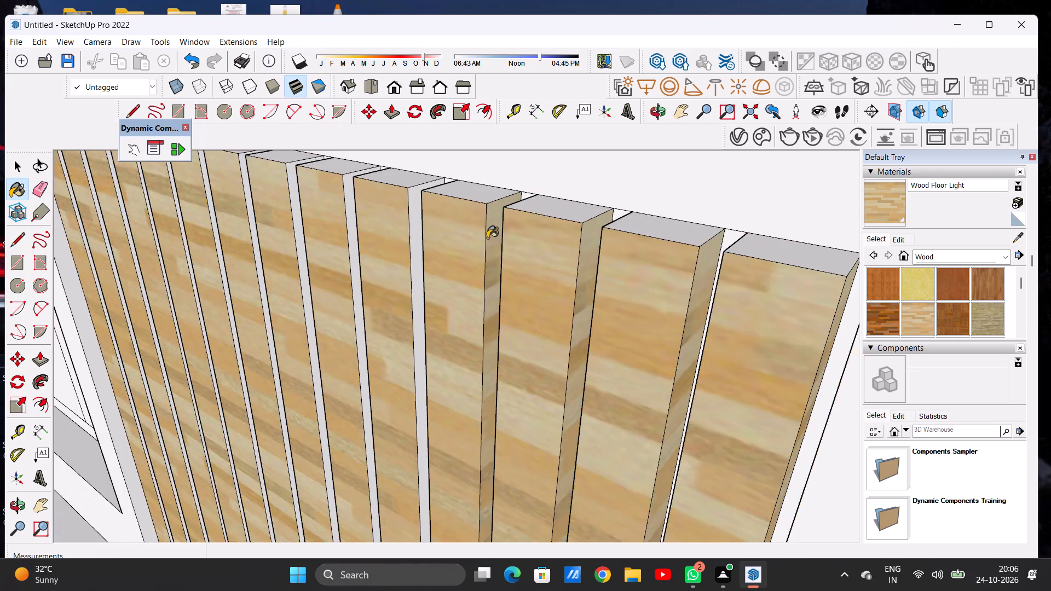
scroll(487, 238, "down", 6)
middle_click_drag(487, 239, 467, 228)
scroll(442, 228, "up", 12)
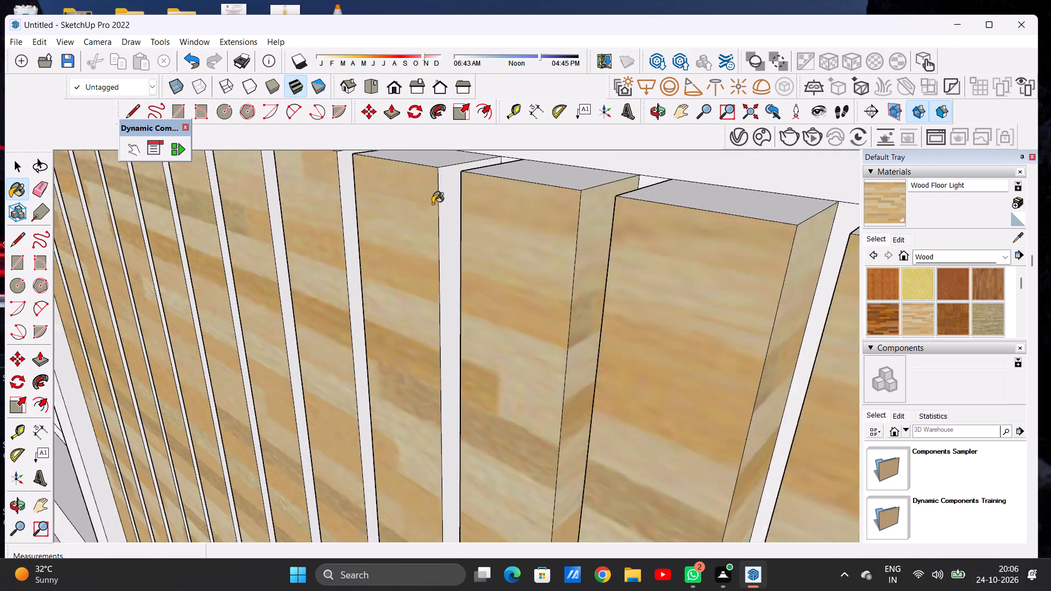
scroll(432, 204, "up", 10)
left_click(451, 224)
scroll(471, 277, "down", 19)
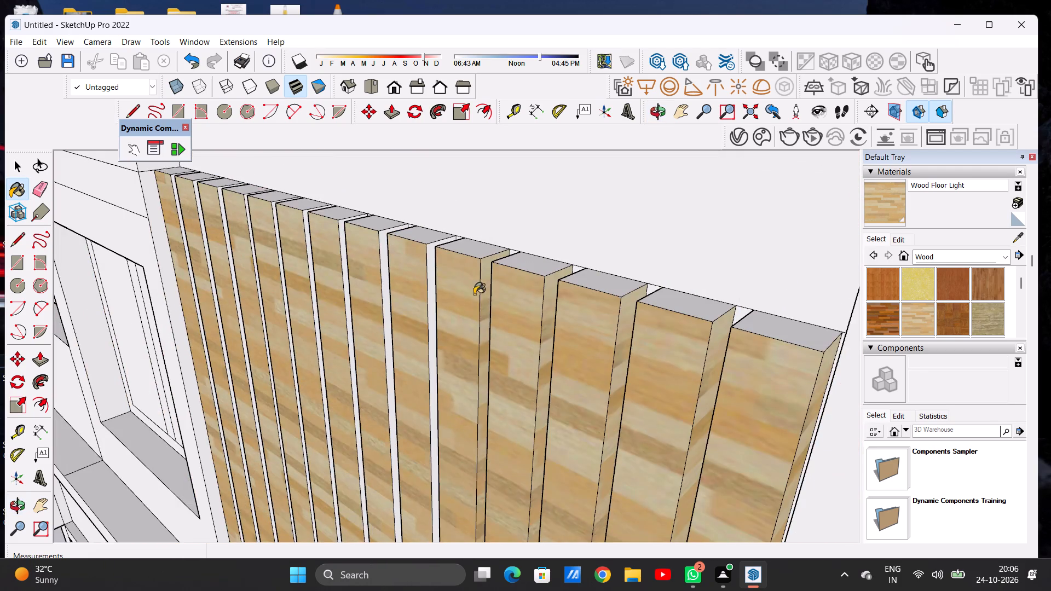
scroll(438, 257, "up", 14)
left_click(434, 253)
Continue toward the windows, painting the outward-facing sides of the following three louvres with Wood Floor Light.
scroll(501, 270, "down", 8)
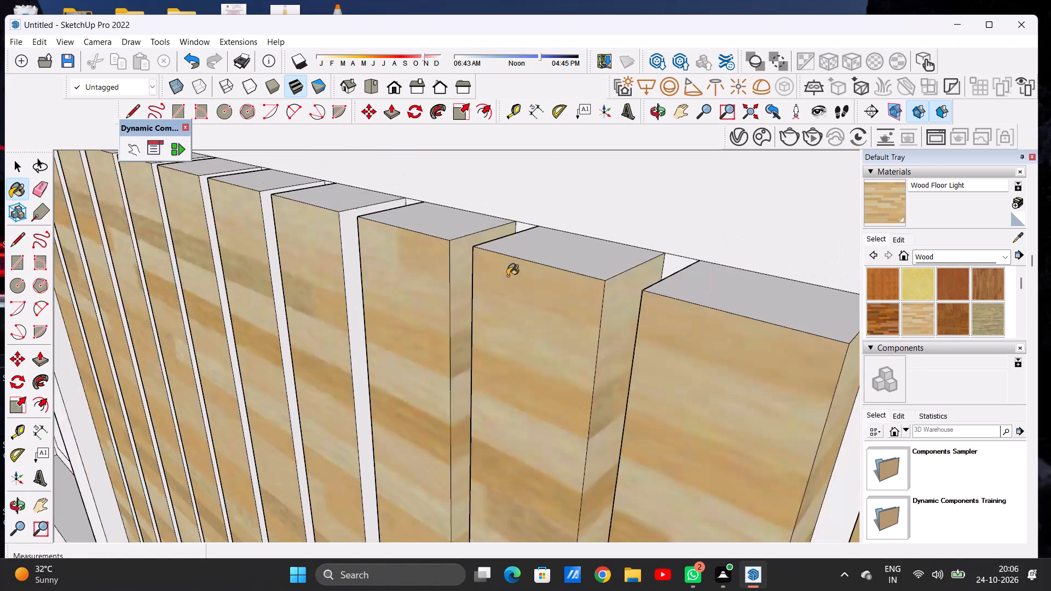
scroll(507, 276, "down", 15)
scroll(484, 274, "up", 13)
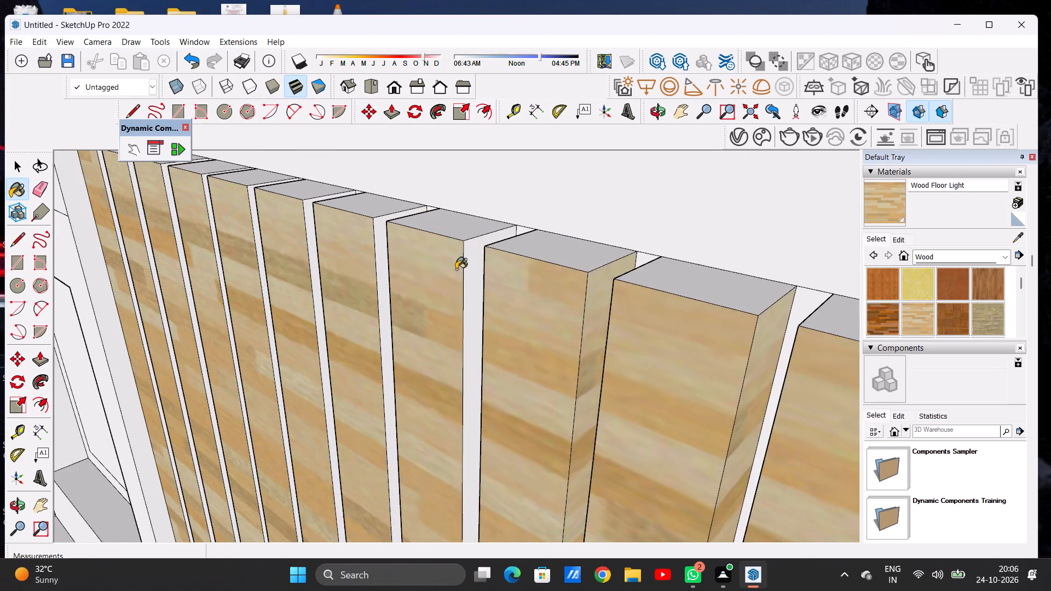
scroll(456, 269, "up", 6)
left_click(469, 264)
scroll(469, 264, "down", 14)
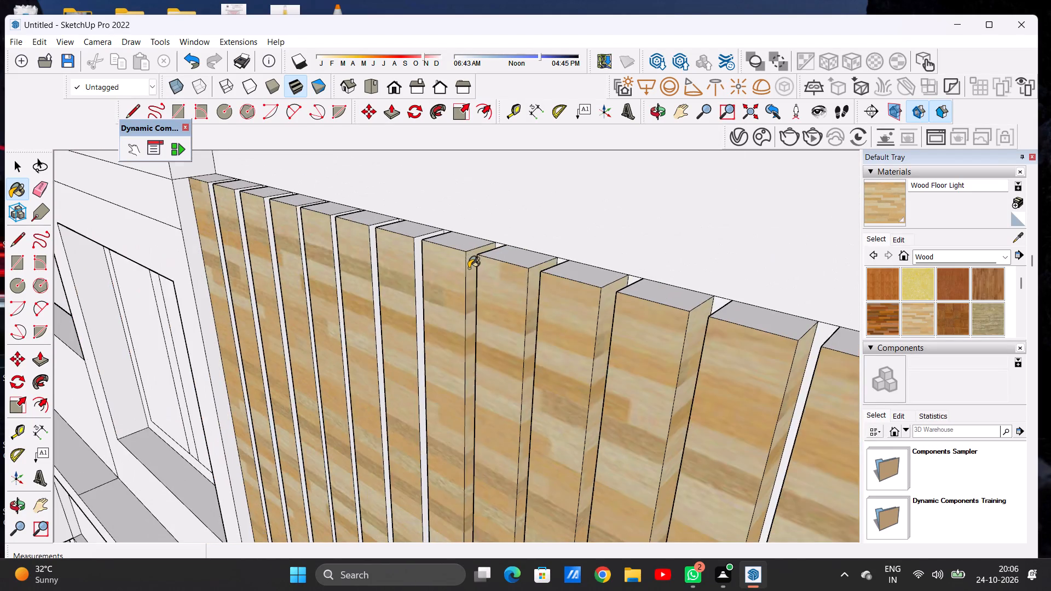
scroll(469, 268, "down", 2)
scroll(469, 282, "up", 1)
scroll(469, 282, "down", 3)
scroll(448, 266, "up", 10)
scroll(437, 260, "down", 1)
scroll(437, 260, "up", 11)
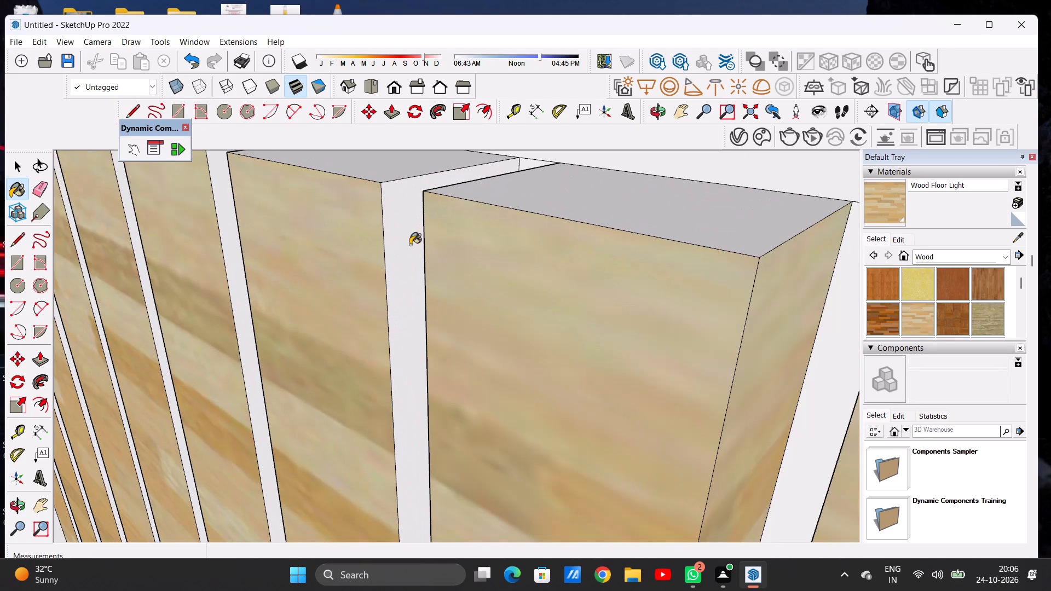
left_click(407, 245)
scroll(486, 265, "down", 4)
scroll(491, 273, "up", 1)
scroll(491, 273, "down", 13)
scroll(407, 256, "down", 1)
scroll(407, 256, "up", 5)
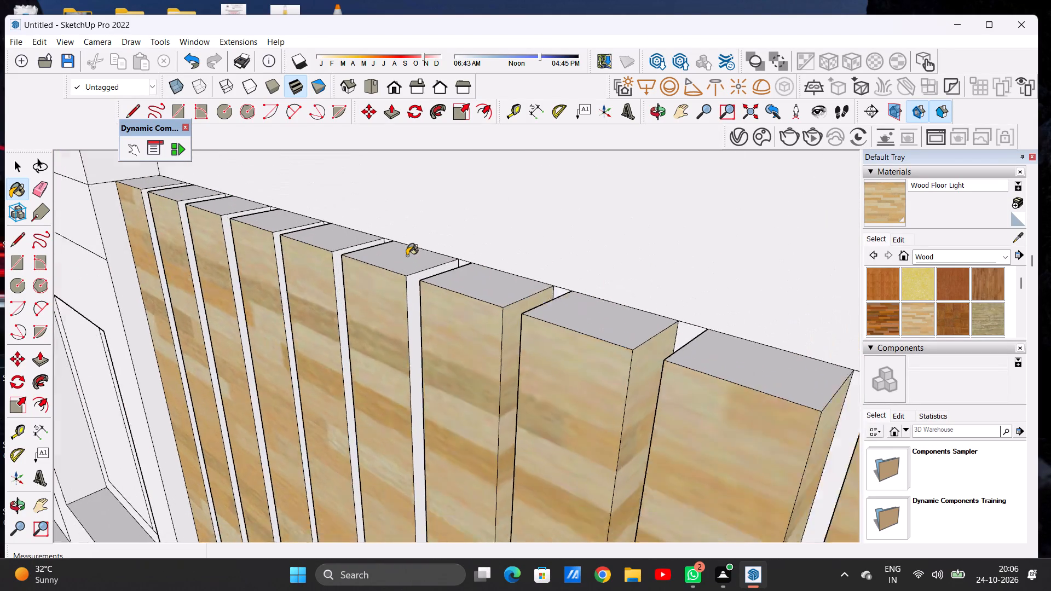
scroll(407, 256, "up", 15)
left_click(399, 294)
Paint the outward-facing sides of three more louvres toward the windows with Wood Floor Light.
scroll(540, 270, "down", 10)
scroll(542, 274, "up", 1)
scroll(542, 274, "down", 4)
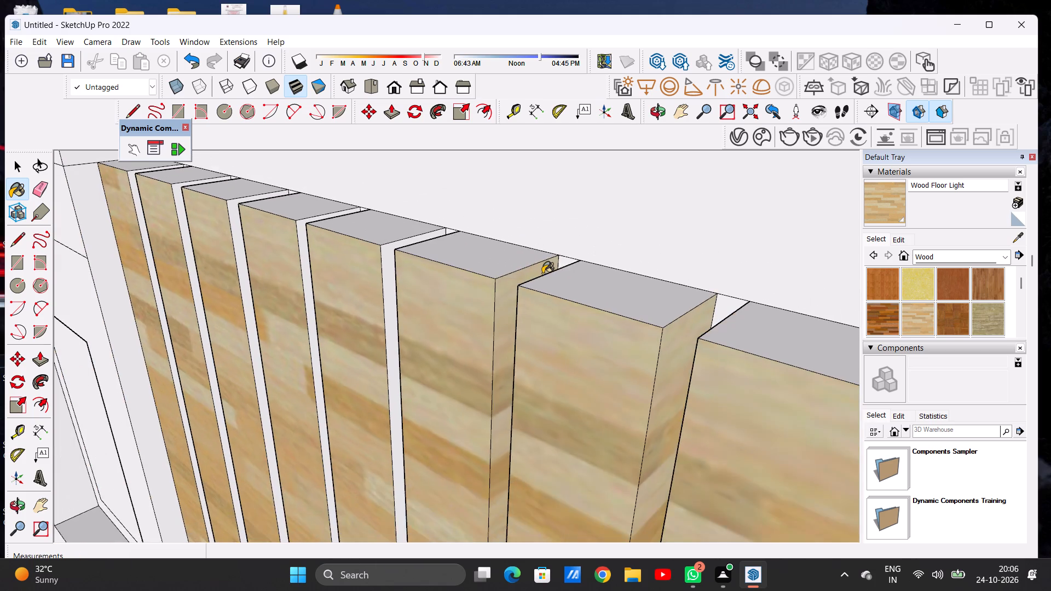
scroll(429, 252, "up", 16)
left_click(384, 256)
scroll(432, 305, "down", 10)
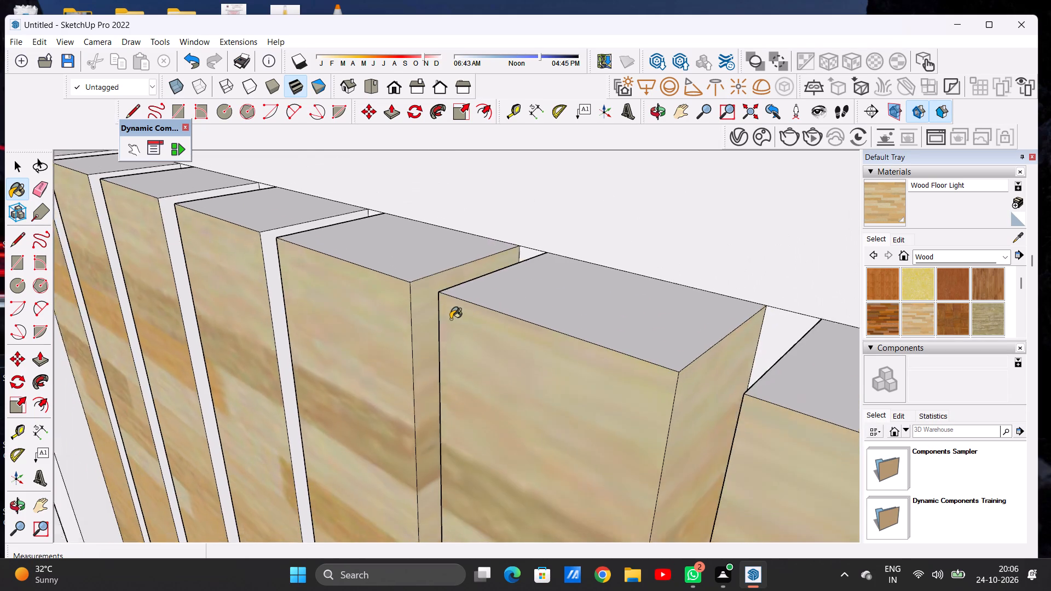
scroll(451, 319, "down", 1)
scroll(451, 319, "up", 1)
scroll(453, 319, "down", 8)
scroll(354, 283, "up", 1)
scroll(354, 283, "down", 1)
scroll(354, 283, "up", 18)
scroll(371, 274, "down", 1)
scroll(371, 274, "up", 3)
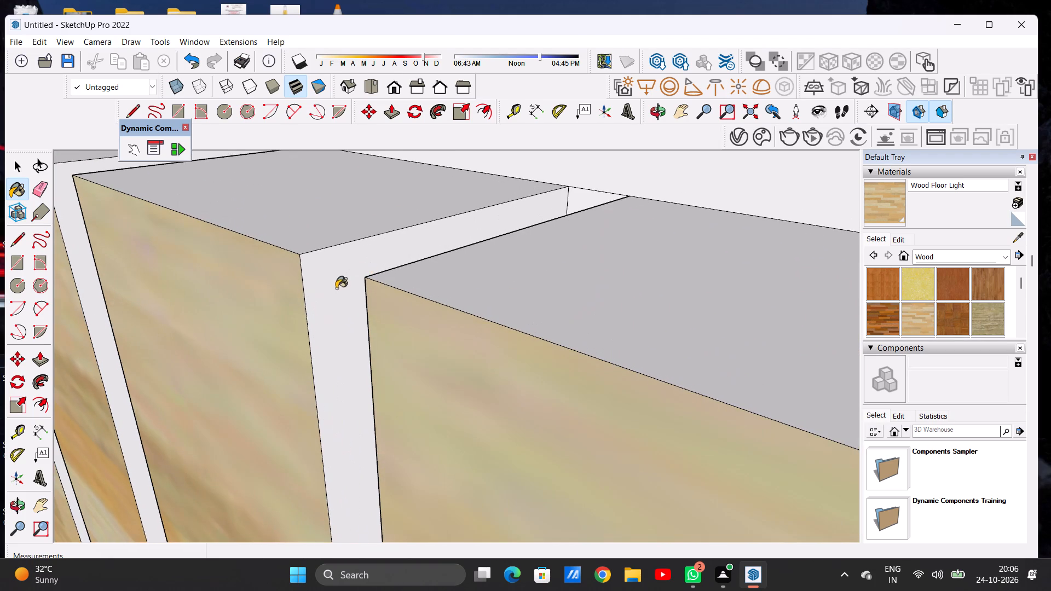
left_click(333, 299)
scroll(465, 341, "down", 14)
scroll(298, 271, "up", 9)
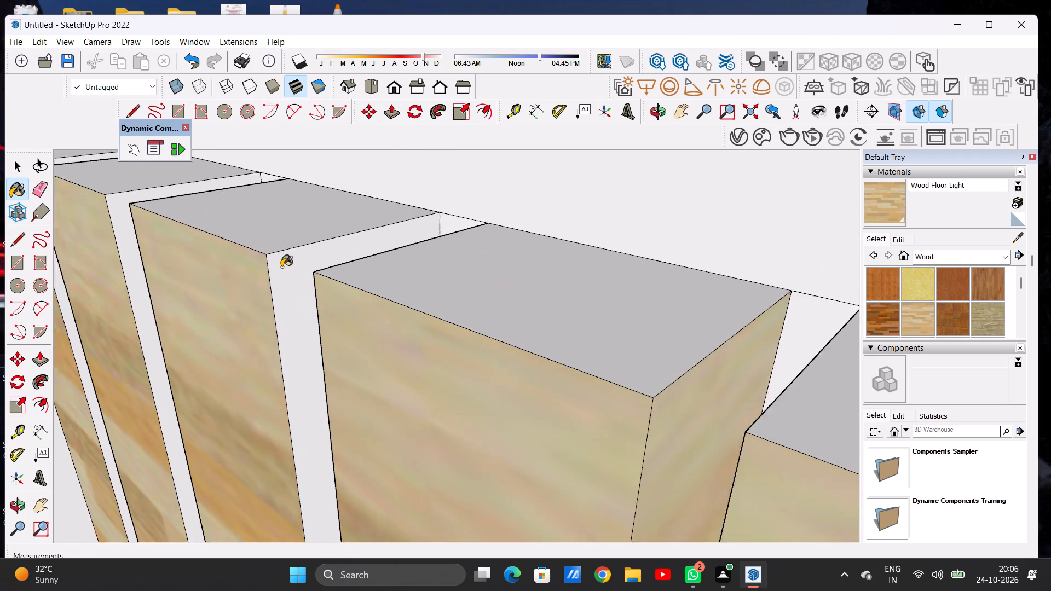
scroll(281, 267, "up", 3)
left_click(281, 267)
Paint the outward-facing sides of the two louvres nearest the windows with Wood Floor Light.
scroll(341, 310, "down", 20)
scroll(327, 310, "up", 8)
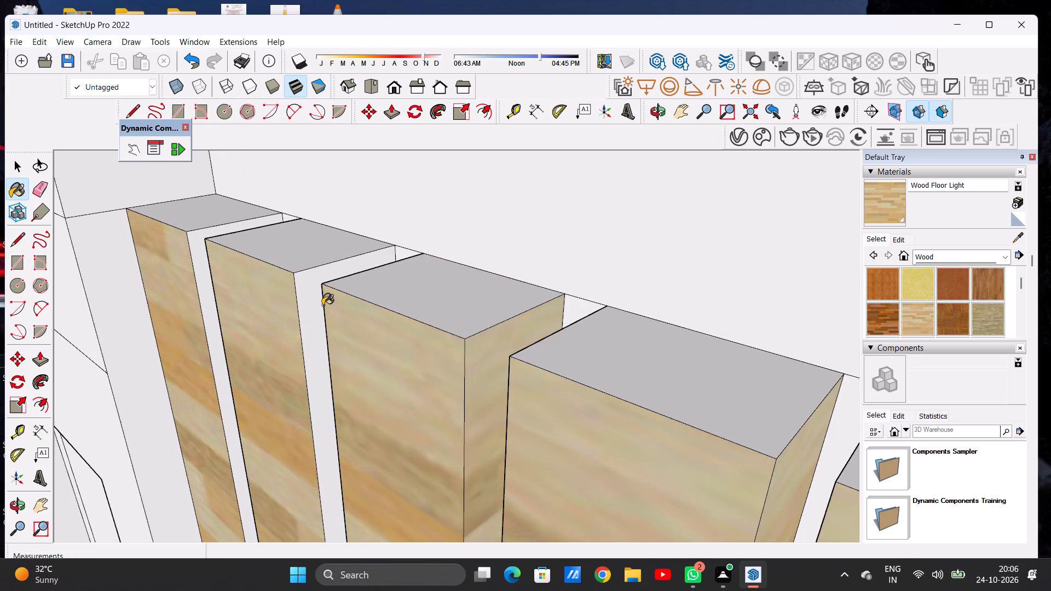
scroll(317, 301, "up", 7)
left_click(303, 289)
scroll(414, 315, "down", 17)
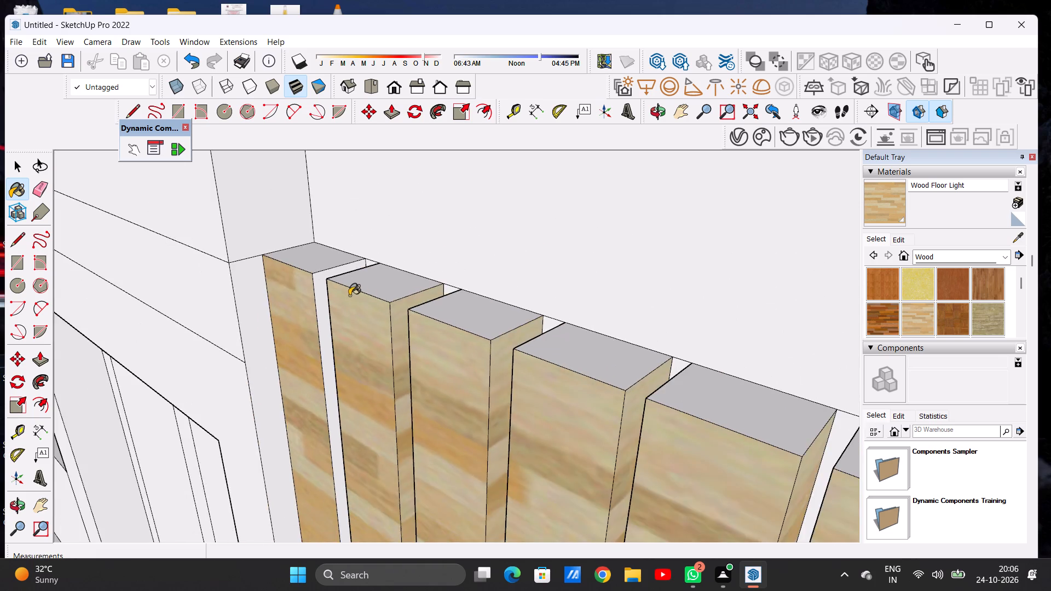
scroll(349, 295, "up", 3)
scroll(349, 295, "down", 1)
scroll(349, 295, "up", 10)
left_click(287, 270)
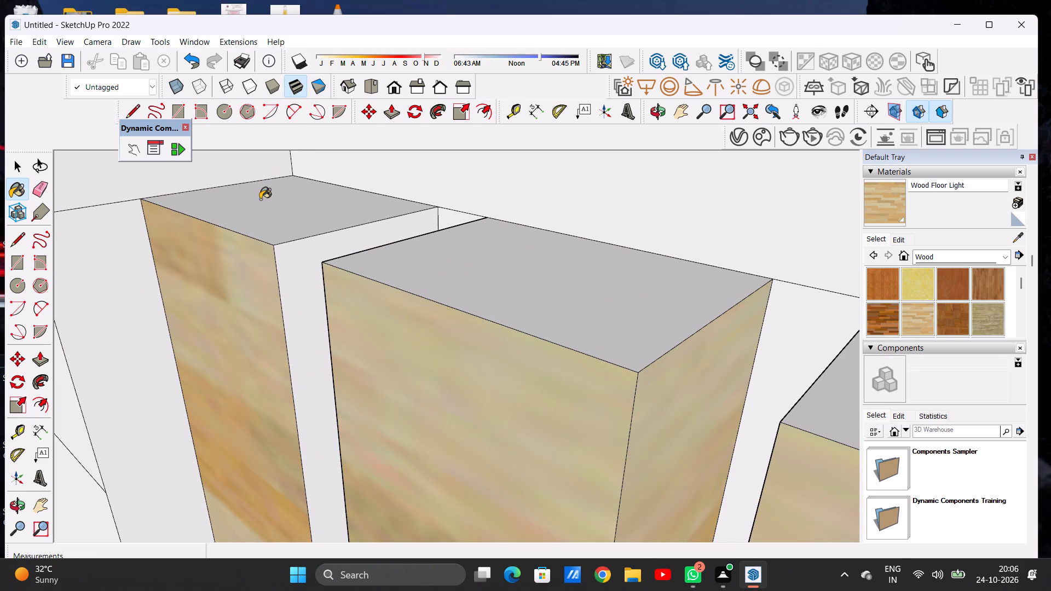
Paint the top faces of the two louvres nearest the windows with Wood Floor Light.
left_click(260, 199)
left_click(471, 250)
Paint the window-facing sides of the second to fifth louvres, counted from the windows, with Wood Floor Light.
scroll(482, 243, "down", 9)
scroll(482, 243, "up", 1)
scroll(455, 230, "down", 13)
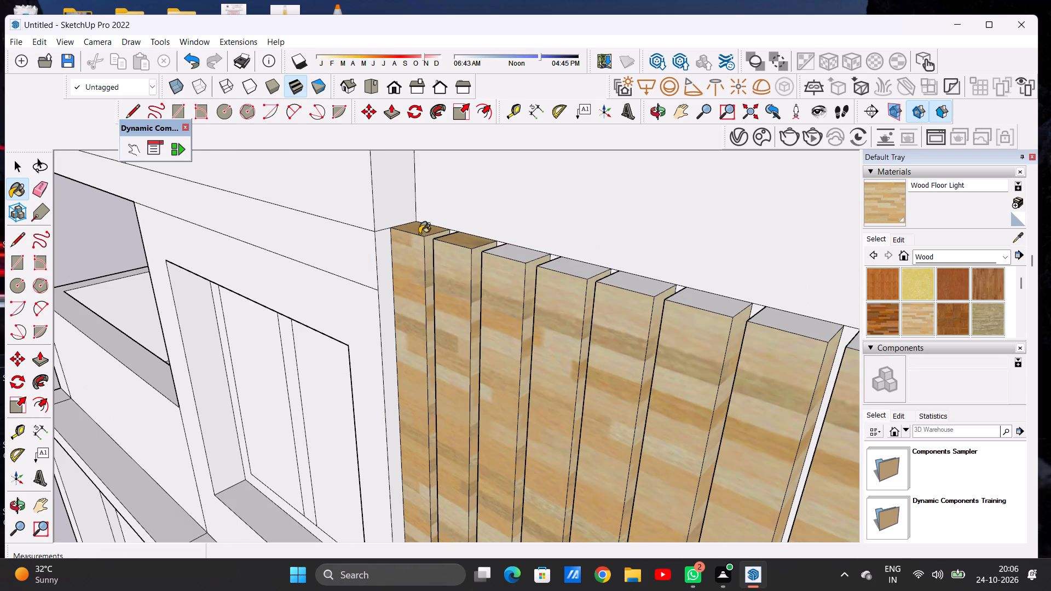
middle_click_drag(432, 255, 753, 240)
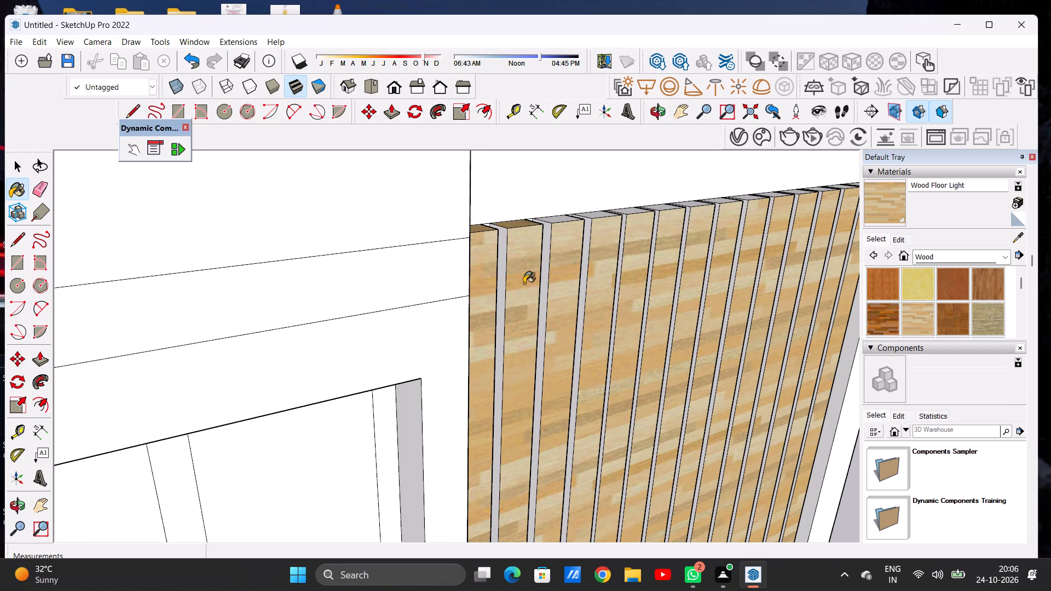
scroll(521, 279, "up", 11)
scroll(480, 269, "down", 1)
scroll(480, 269, "up", 1)
left_click(480, 269)
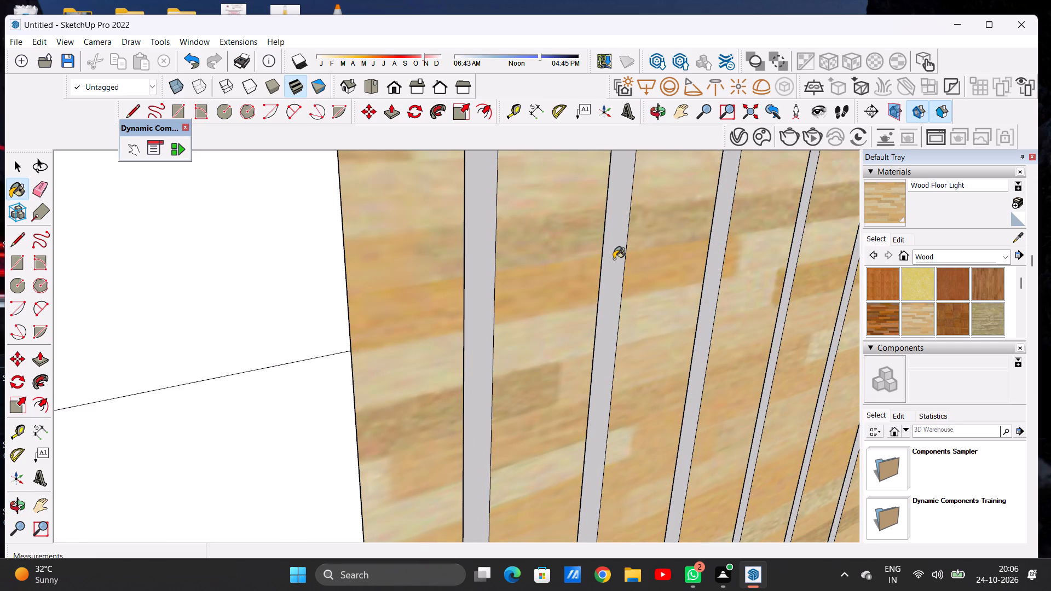
left_click(614, 259)
scroll(397, 286, "down", 20)
scroll(397, 286, "down", 1)
scroll(495, 277, "up", 7)
scroll(415, 236, "up", 7)
middle_click_drag(377, 250, 409, 247)
scroll(387, 276, "up", 5)
left_click(396, 264)
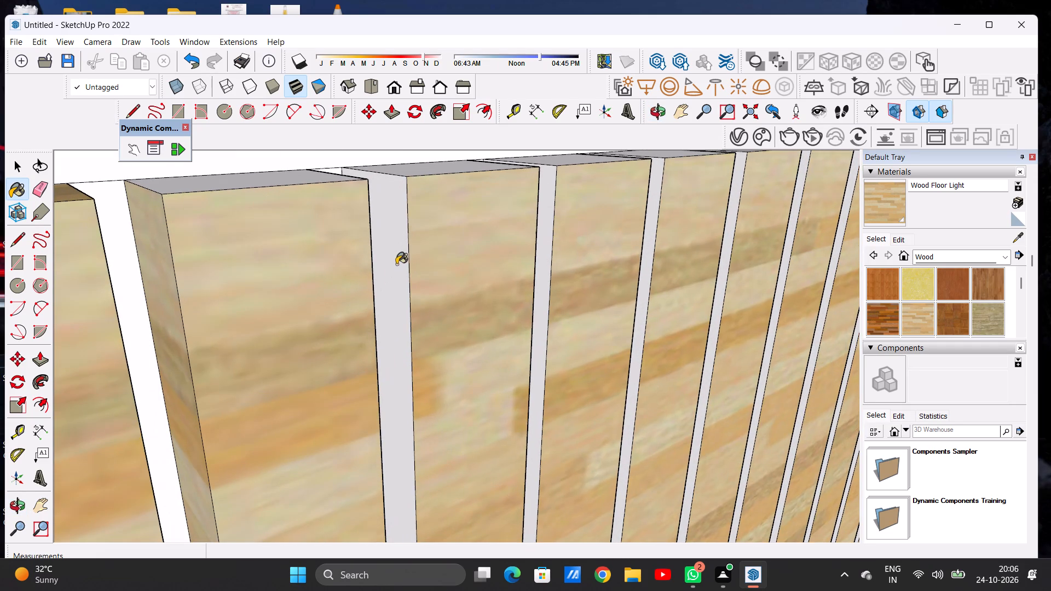
left_click(544, 254)
Paint the window-facing sides of the sixth to eighth louvres, counted from the windows, with Wood Floor Light.
scroll(365, 273, "down", 12)
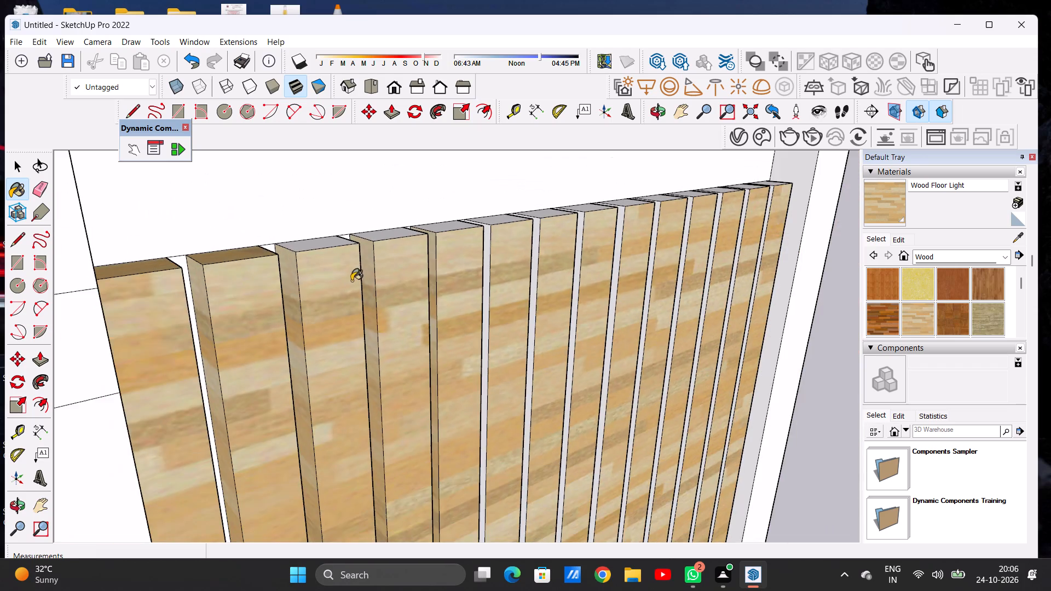
middle_click_drag(567, 246, 669, 222)
middle_click(365, 279)
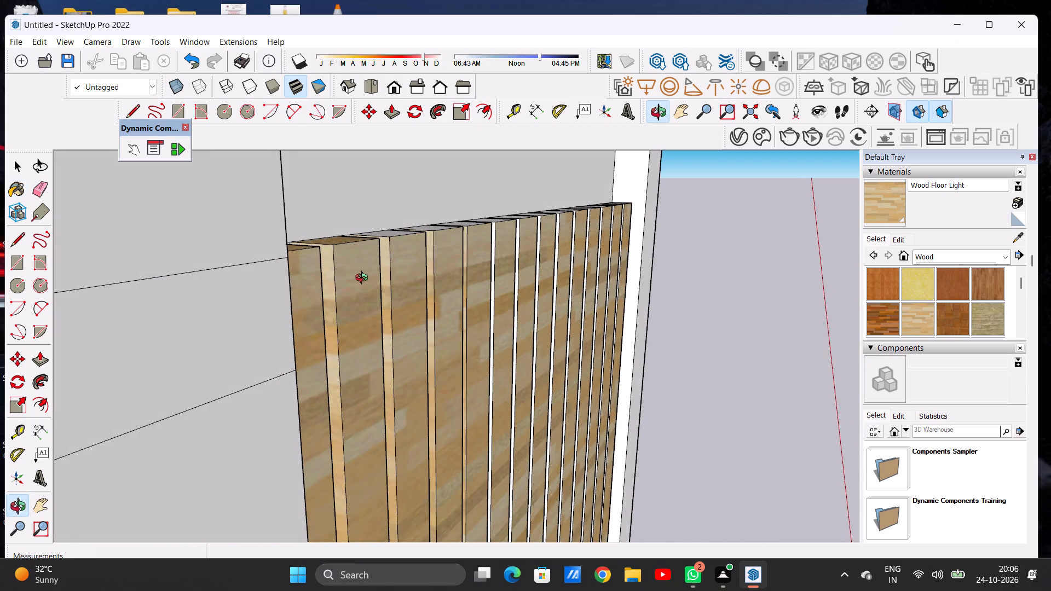
middle_click_drag(466, 269, 407, 285)
scroll(484, 244, "up", 8)
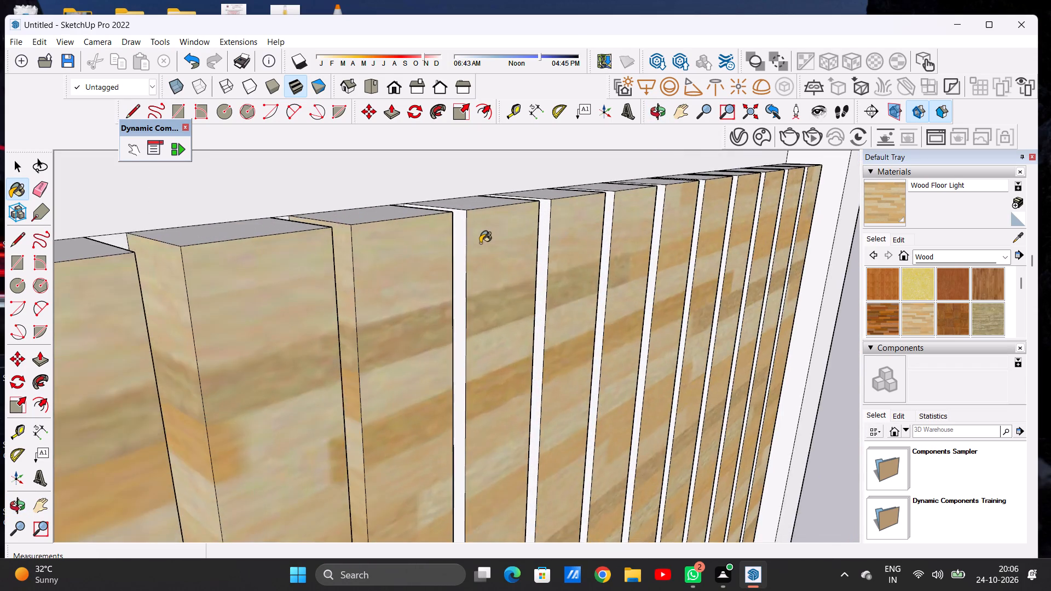
scroll(480, 243, "up", 4)
left_click(448, 262)
left_click(570, 254)
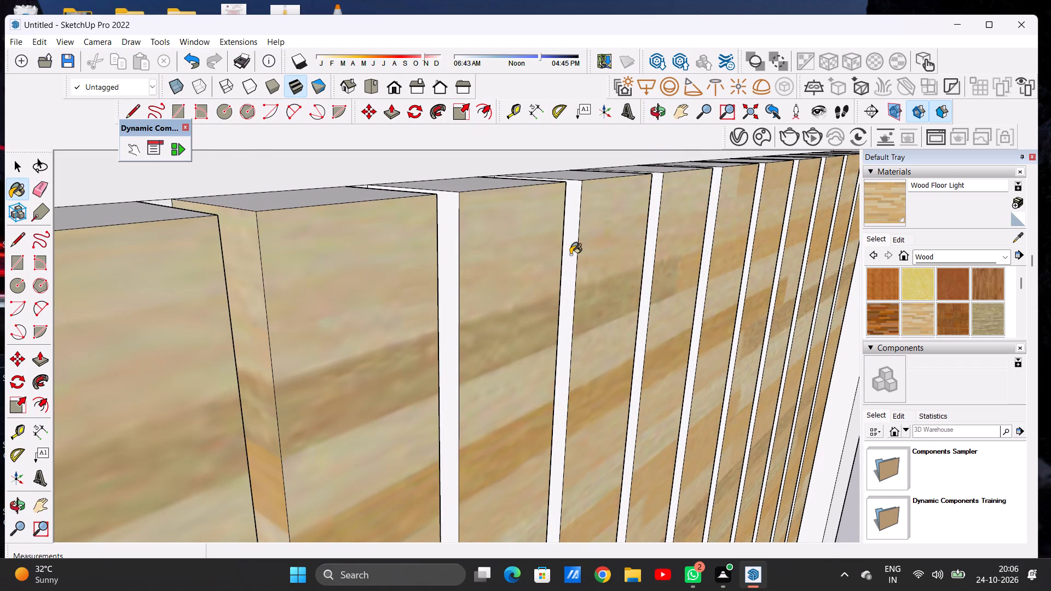
left_click(650, 232)
Paint the window-facing sides of the ninth to eleventh louvres, counted from the windows, with Wood Floor Light.
scroll(371, 321, "down", 3)
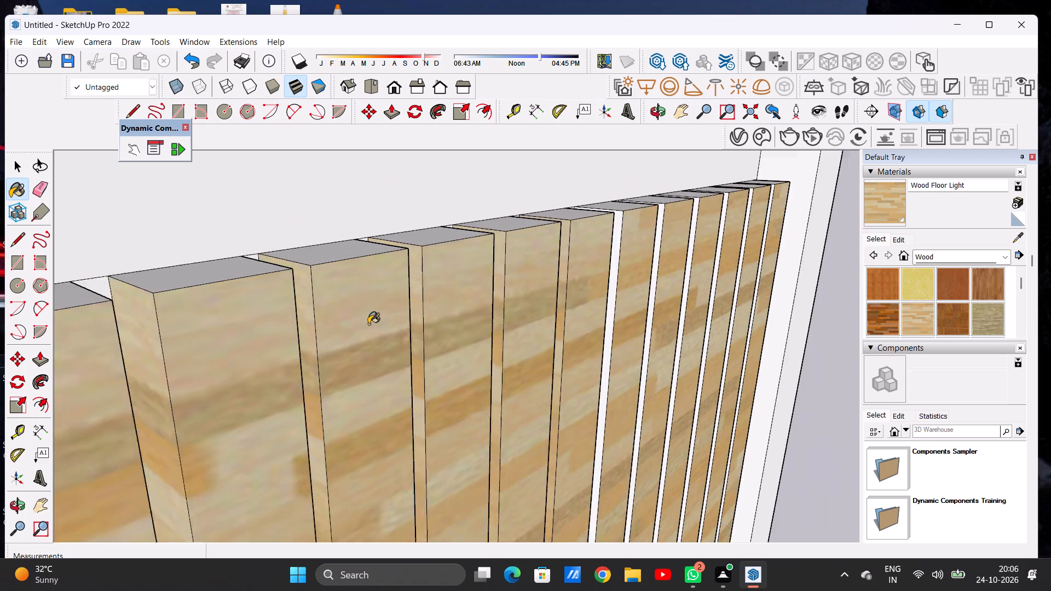
scroll(368, 324, "down", 9)
scroll(573, 253, "up", 15)
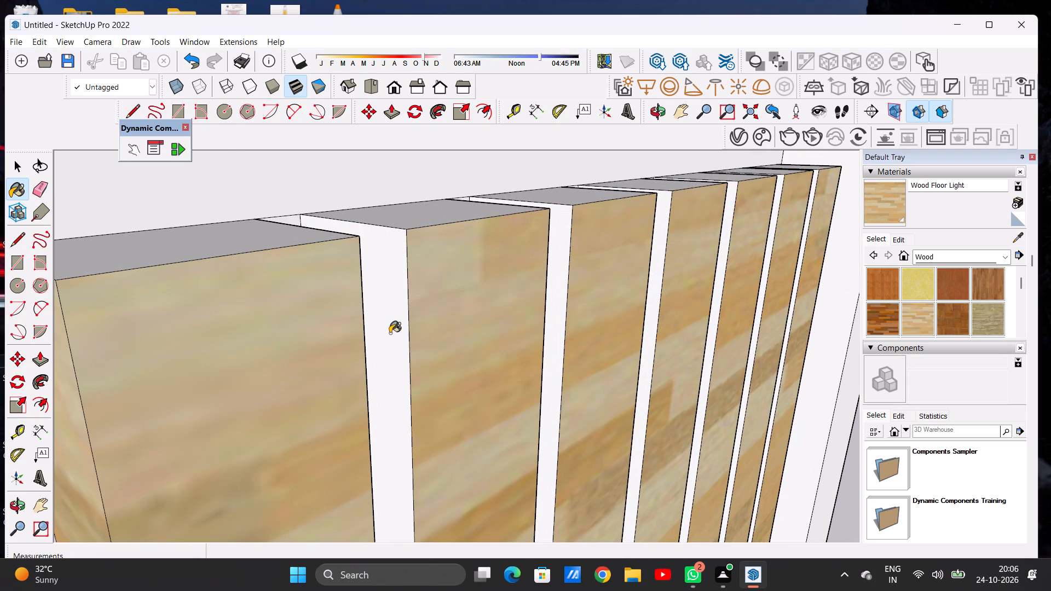
left_click(393, 332)
left_click(558, 280)
scroll(403, 297, "down", 1)
scroll(403, 297, "up", 1)
scroll(403, 297, "down", 7)
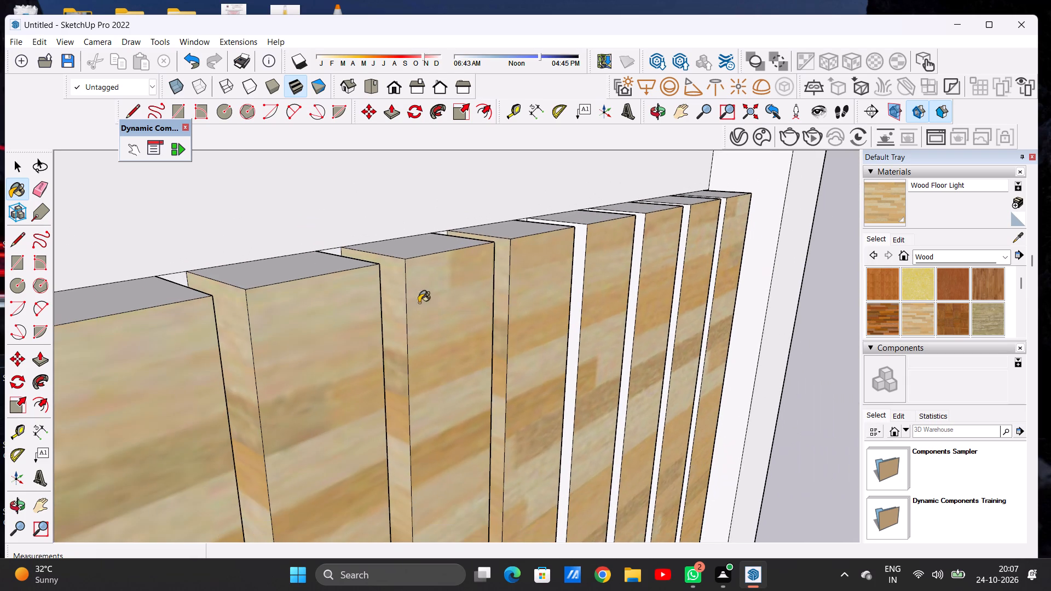
scroll(576, 247, "up", 5)
left_click(558, 261)
Paint the window-facing sides of the last three louvres at the building's outer edge with Wood Floor Light.
scroll(410, 305, "down", 6)
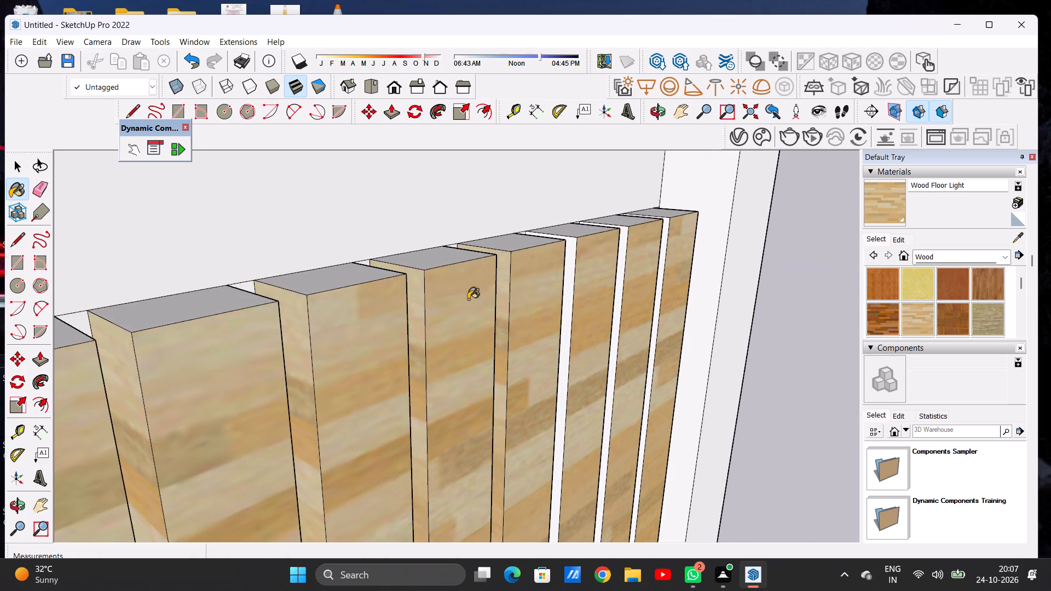
scroll(581, 251, "up", 10)
left_click(550, 281)
scroll(336, 297, "down", 10)
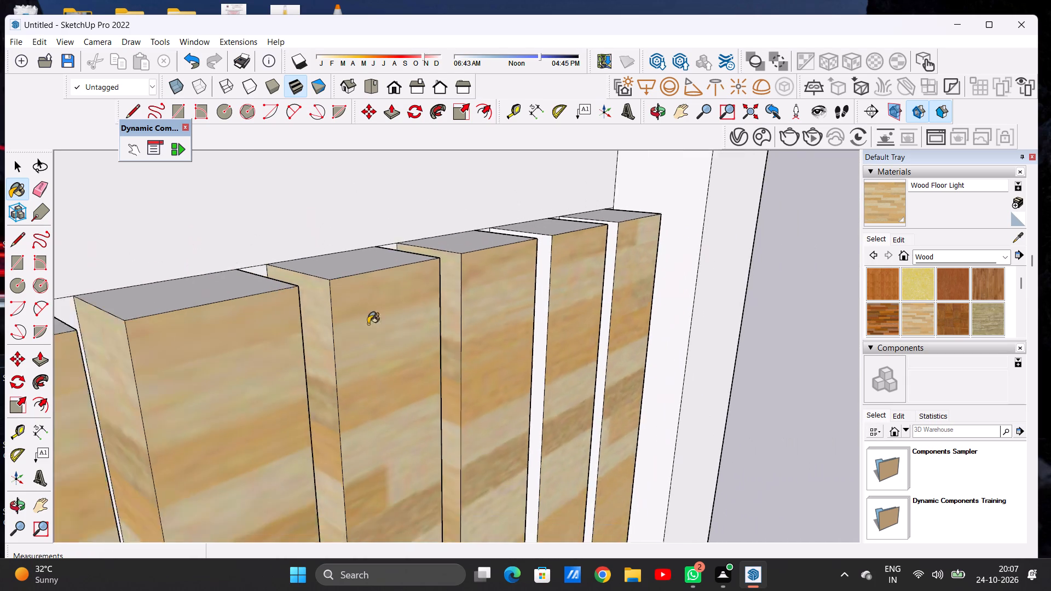
scroll(368, 324, "down", 2)
scroll(475, 276, "up", 11)
left_click(538, 269)
scroll(469, 289, "down", 13)
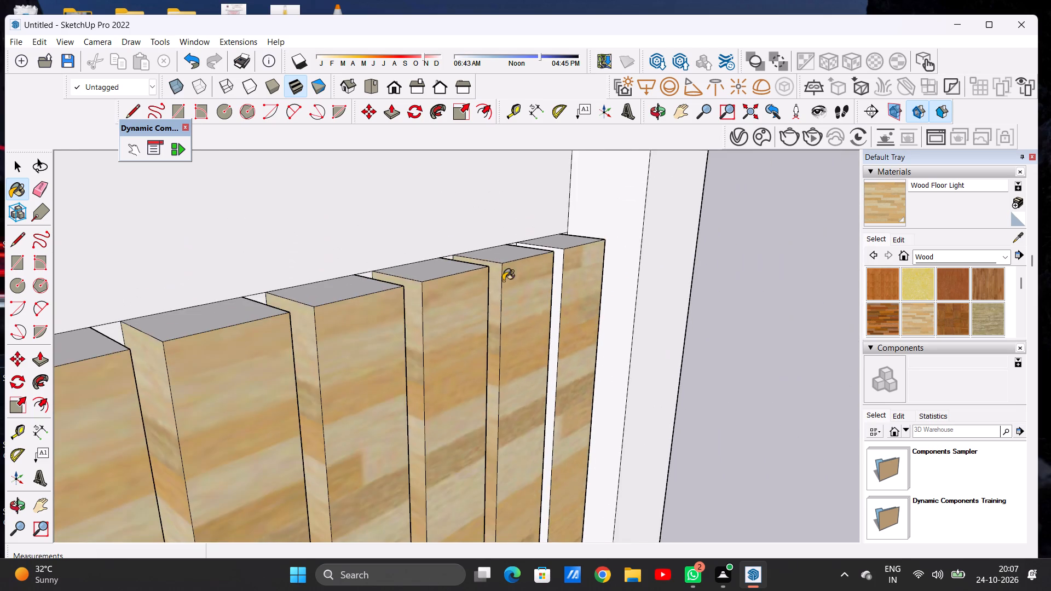
scroll(516, 271, "up", 3)
scroll(551, 271, "down", 1)
scroll(573, 271, "up", 8)
left_click(544, 272)
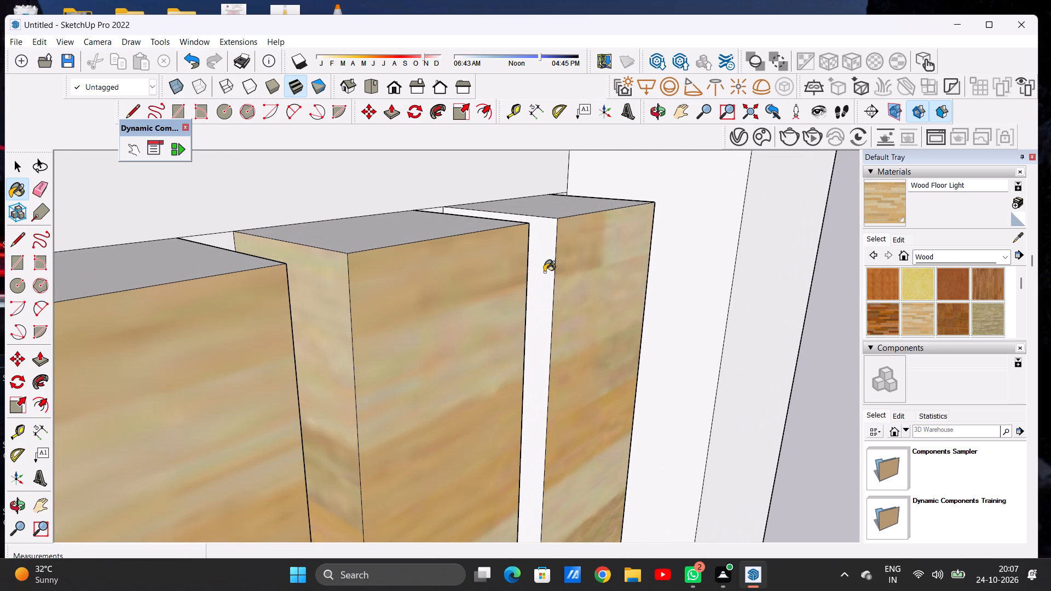
Paint the tops of the six louvres nearest the building's outer edge with Wood Floor Light.
scroll(544, 273, "down", 5)
scroll(539, 304, "up", 1)
scroll(539, 304, "down", 7)
scroll(558, 252, "up", 1)
scroll(558, 252, "down", 6)
scroll(550, 262, "up", 1)
scroll(550, 262, "down", 1)
middle_click_drag(523, 283, 497, 394)
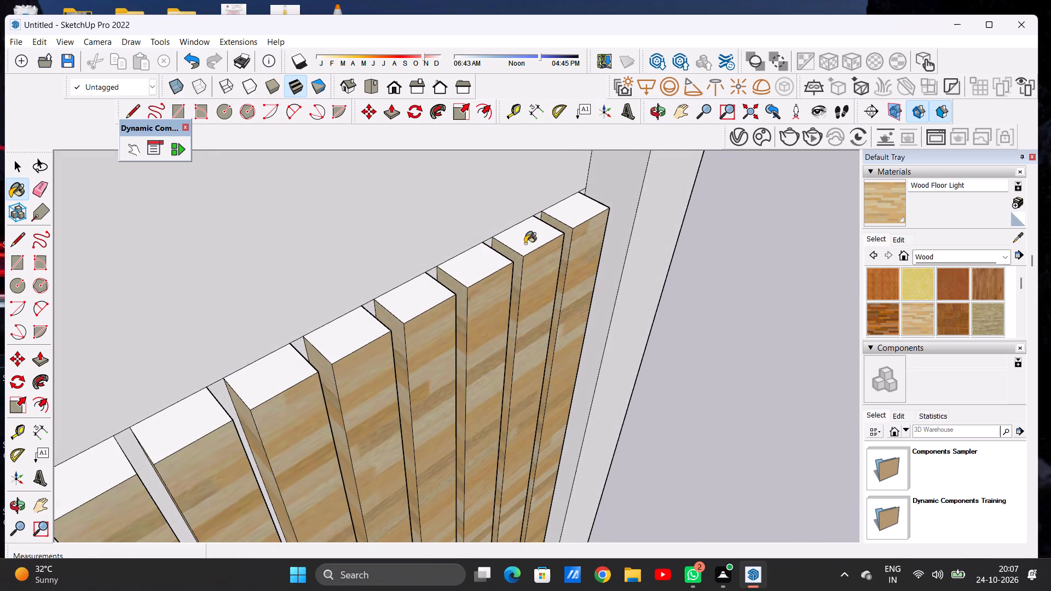
left_click(561, 211)
left_click(533, 236)
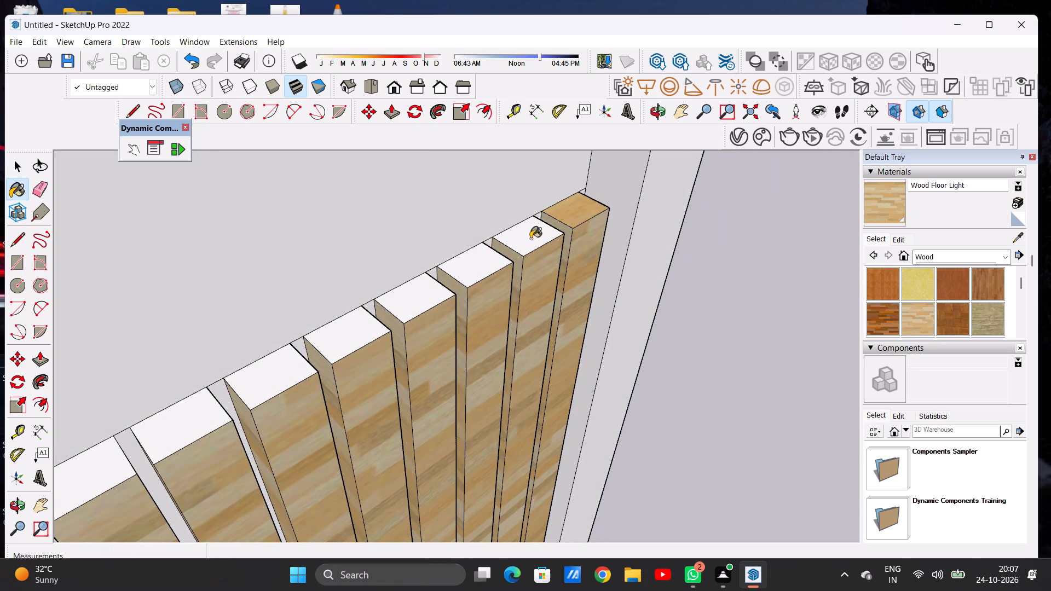
left_click(477, 262)
left_click(421, 298)
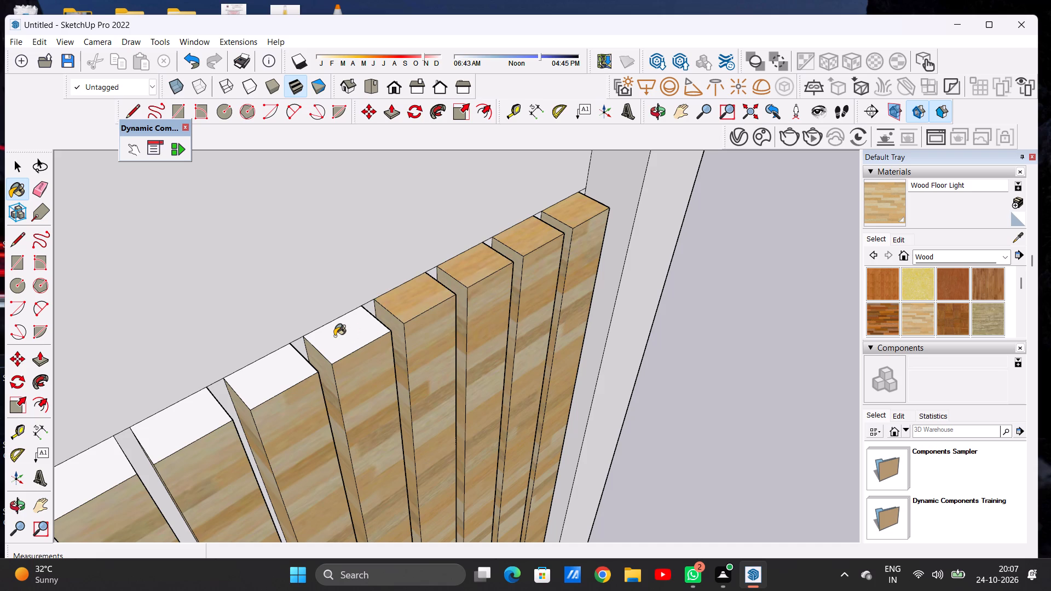
left_click(334, 336)
left_click(280, 360)
Paint the tops of the third to eighth louvres, counted from the windows, with Wood Floor Light.
scroll(517, 297, "down", 13)
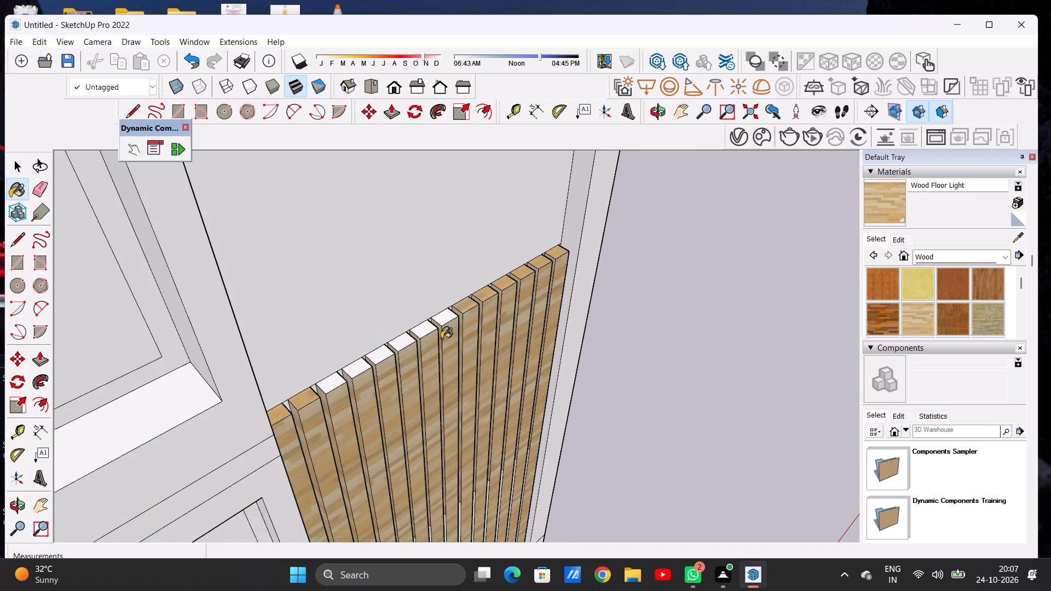
scroll(397, 363, "up", 14)
left_click(290, 379)
left_click(377, 344)
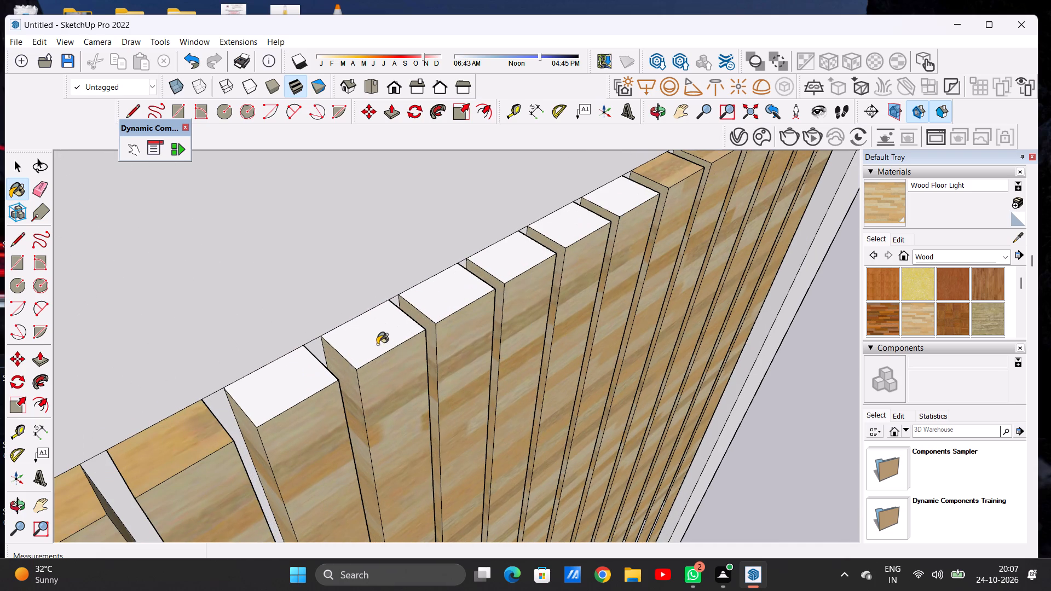
left_click(443, 302)
left_click(523, 256)
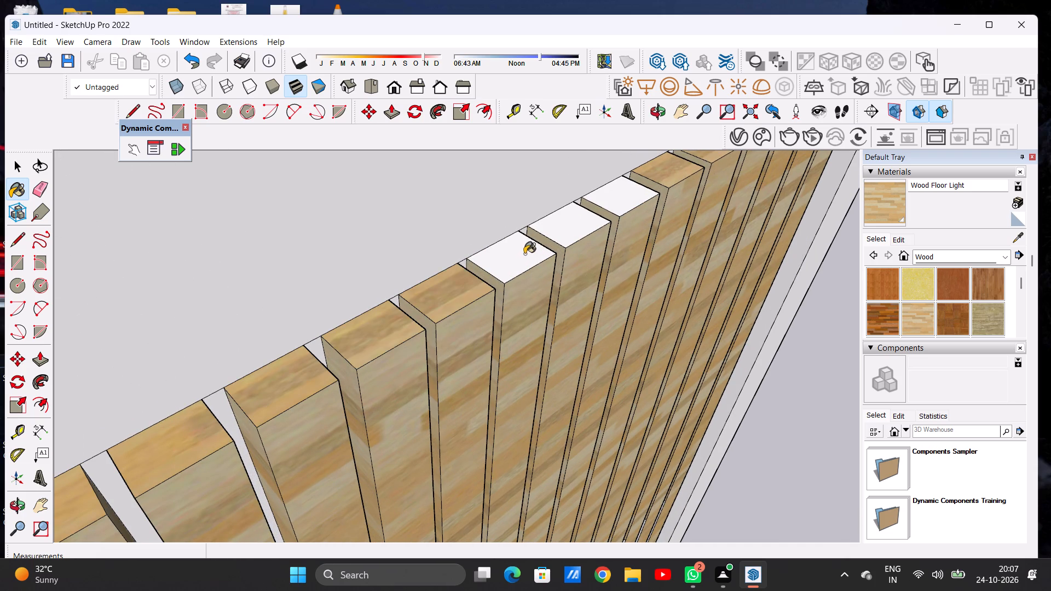
left_click(581, 227)
left_click(600, 202)
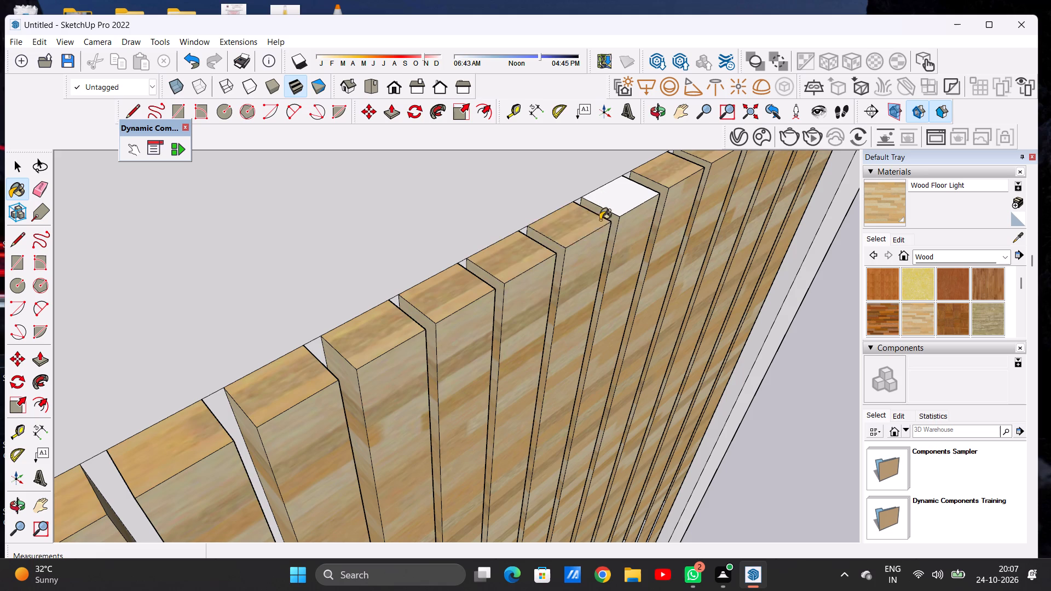
Examine the louvre panel and the blank wall above it on the front facade.
scroll(584, 254, "down", 12)
middle_click_drag(623, 266, 464, 176)
scroll(405, 262, "down", 10)
scroll(396, 263, "up", 1)
scroll(396, 263, "down", 10)
middle_click_drag(424, 305, 418, 286)
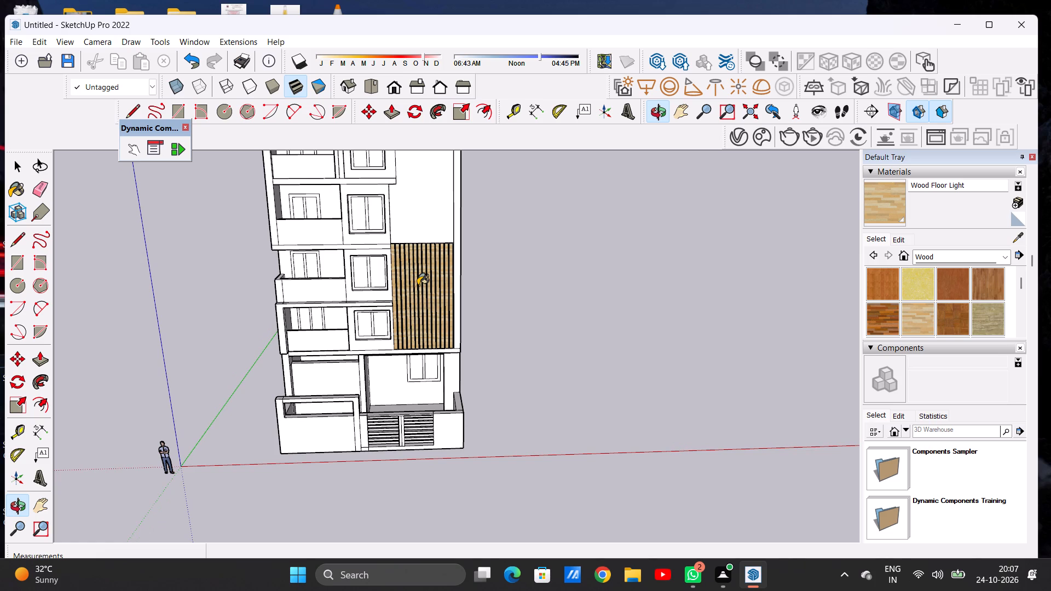
key("space")
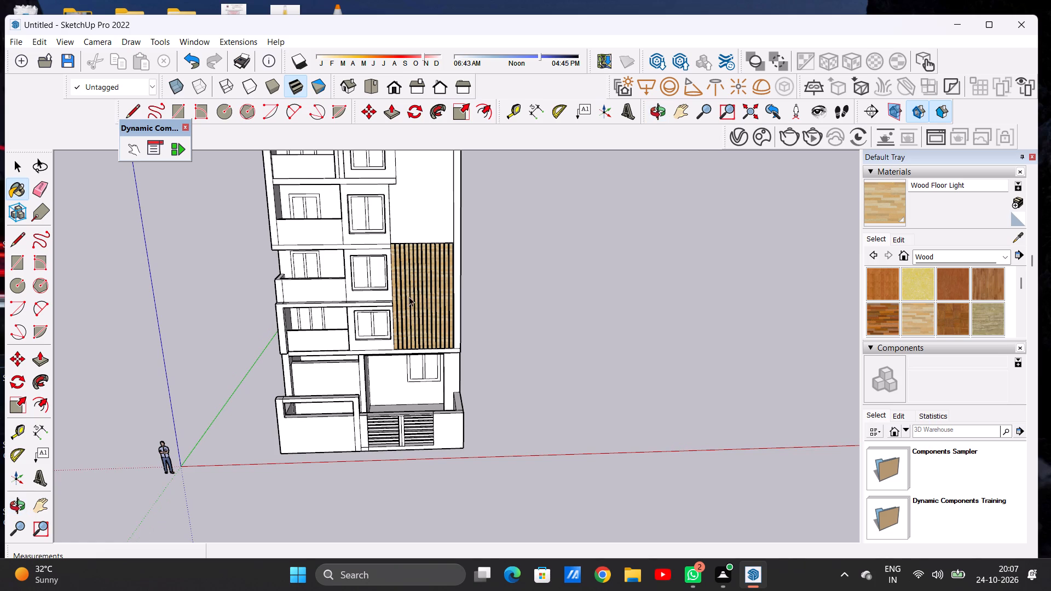
scroll(388, 320, "down", 6)
scroll(412, 256, "up", 5)
scroll(412, 256, "down", 1)
scroll(412, 256, "up", 1)
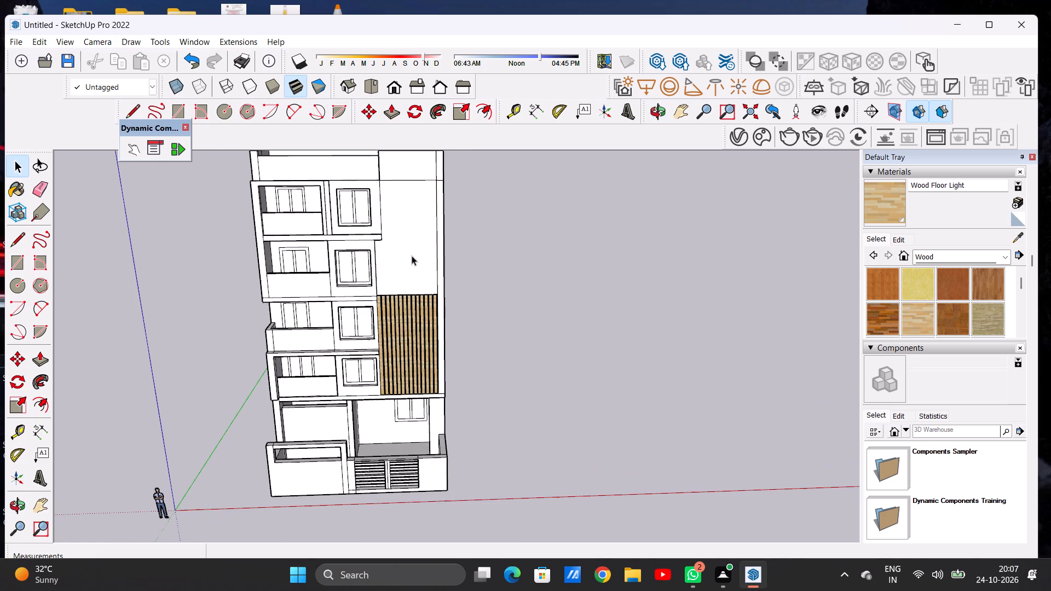
scroll(412, 256, "up", 3)
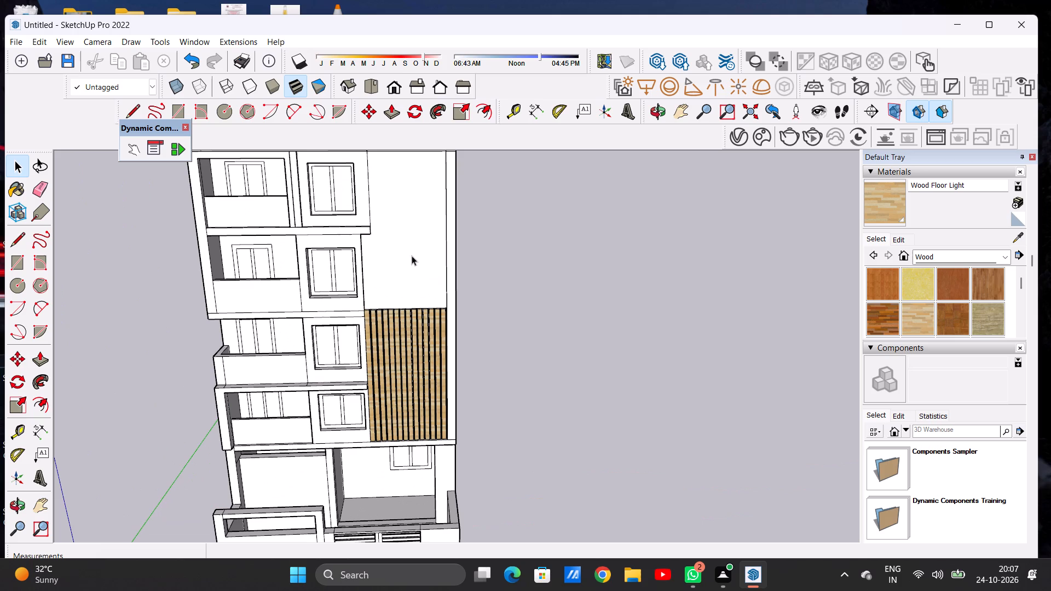
scroll(412, 256, "up", 2)
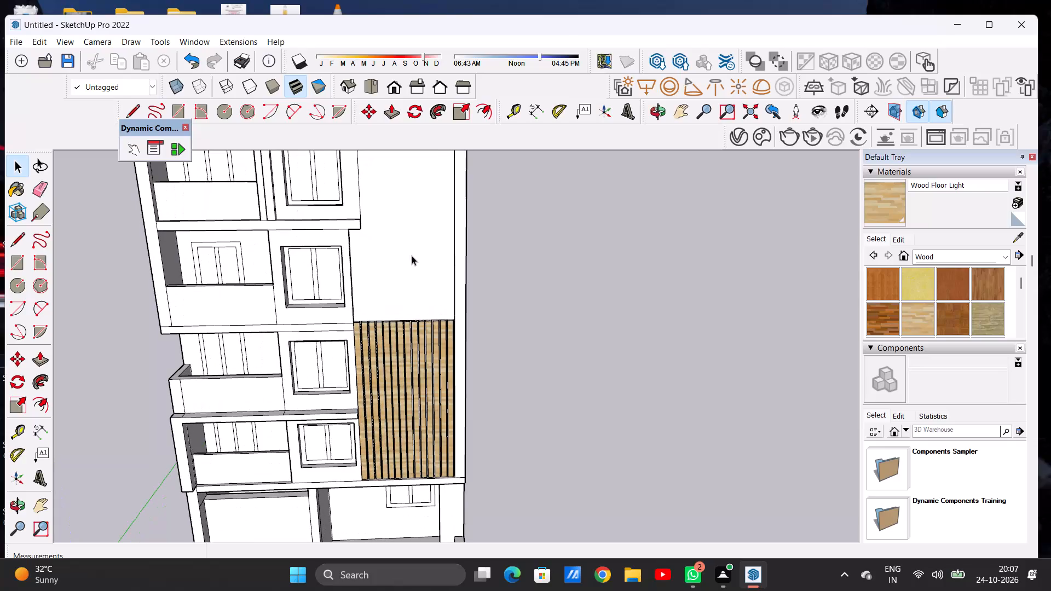
Browse the Brick, Cladding and Siding, Colors-Named and Colors material collections for a wall finish.
left_click(938, 260)
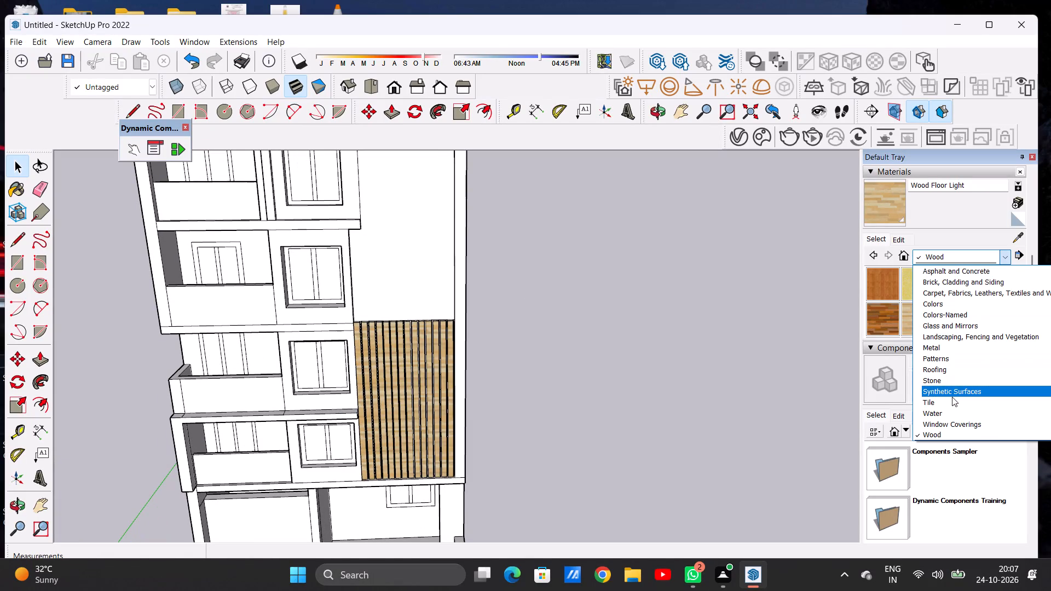
left_click(943, 282)
scroll(914, 298, "down", 1)
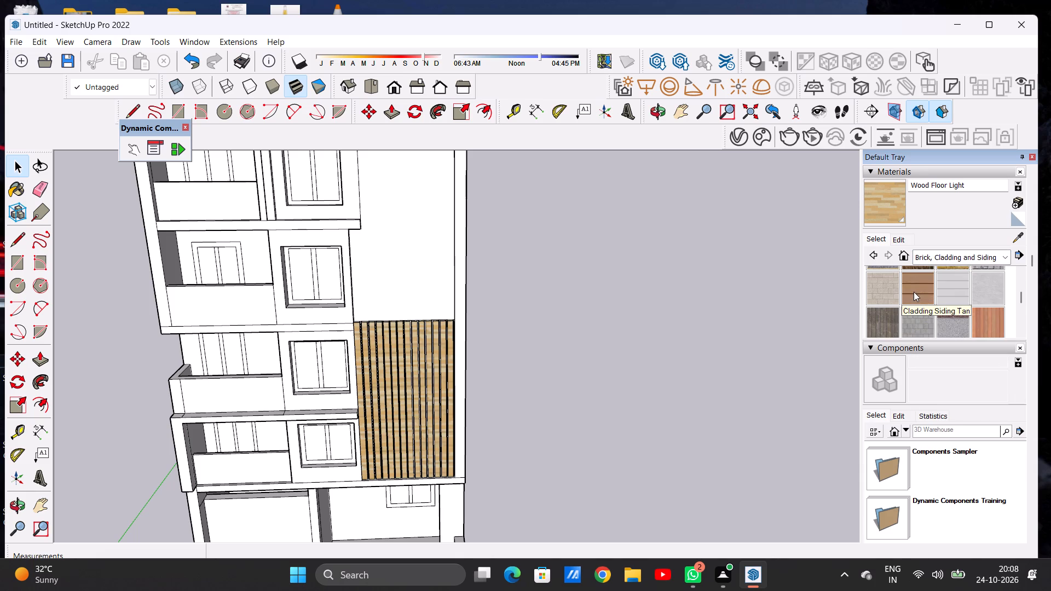
left_click(921, 254)
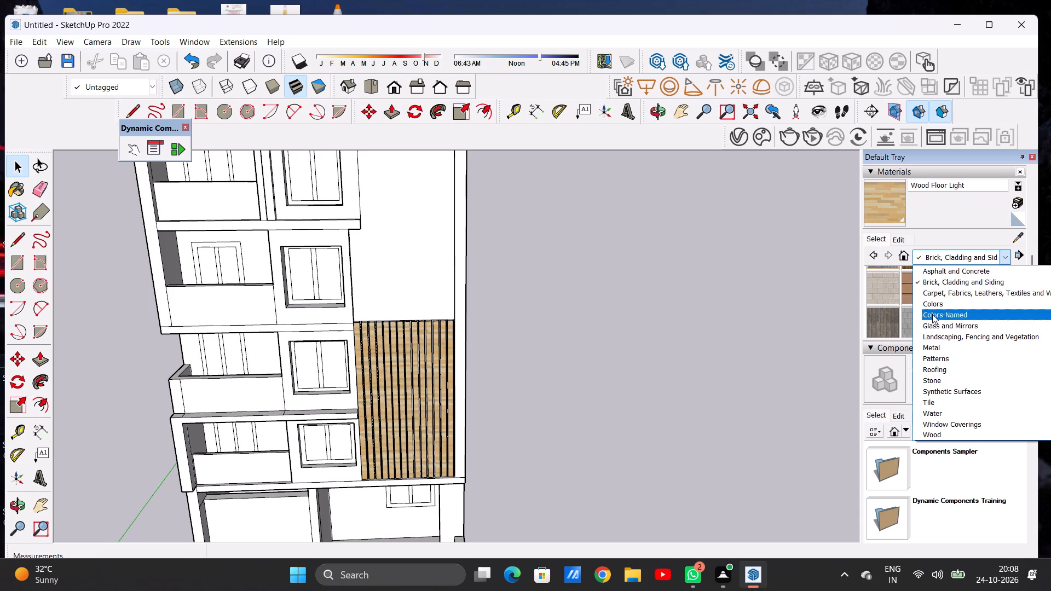
left_click(965, 281)
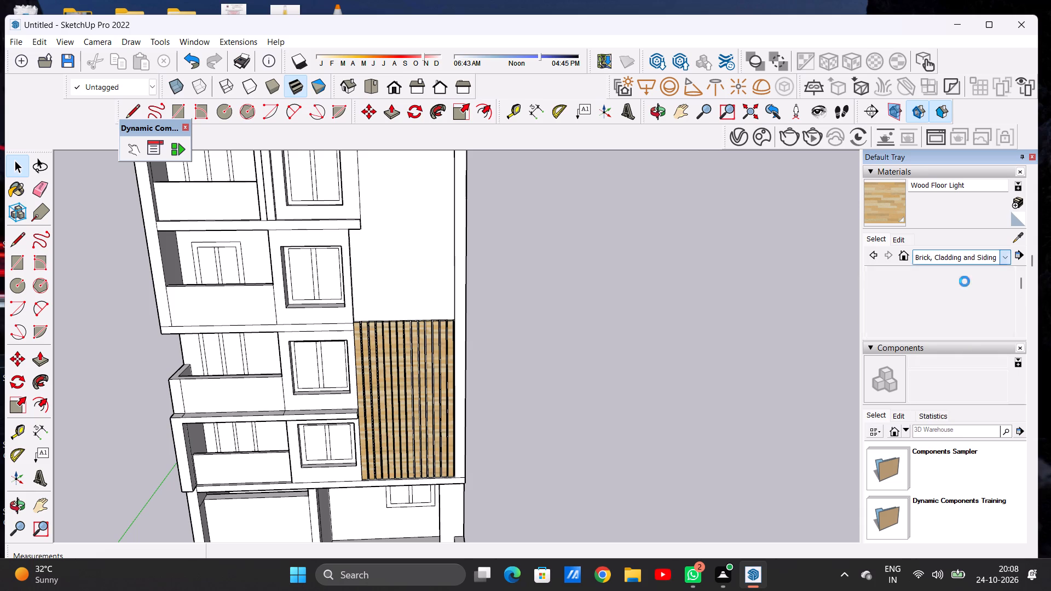
scroll(915, 297, "down", 1)
scroll(915, 297, "up", 1)
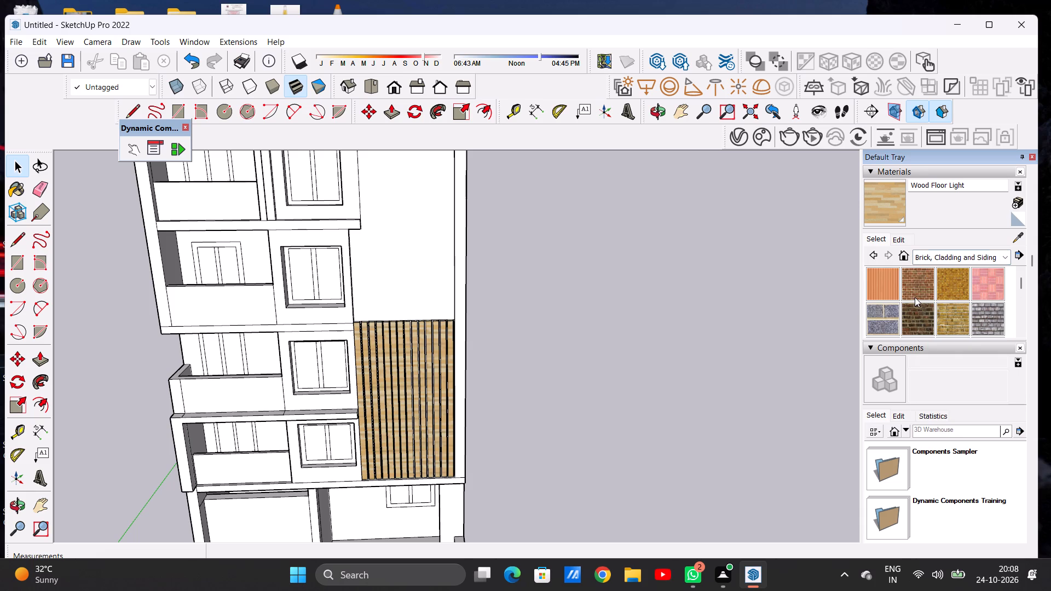
scroll(915, 297, "down", 3)
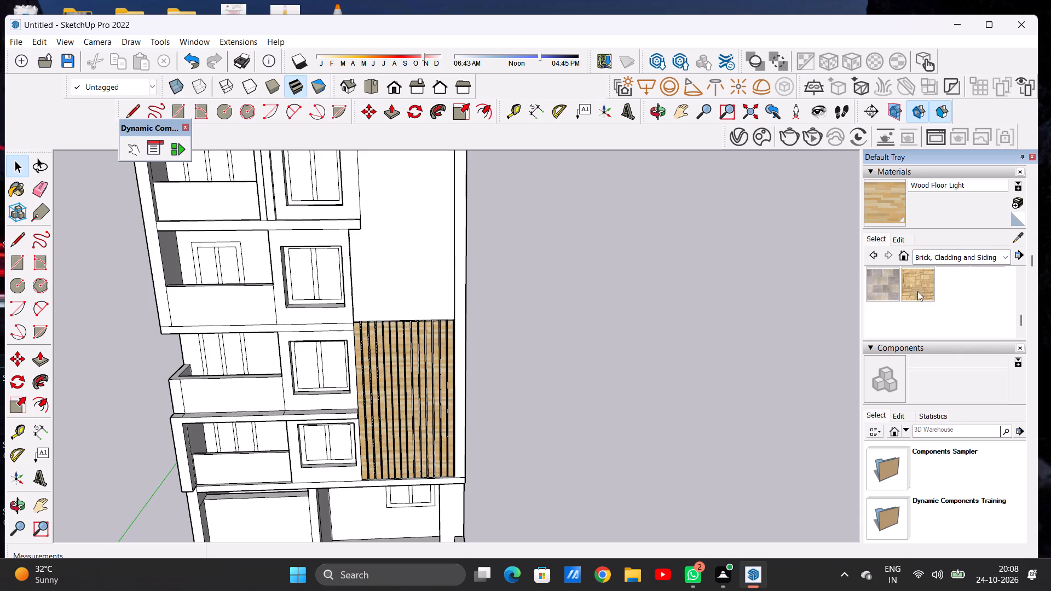
left_click(943, 259)
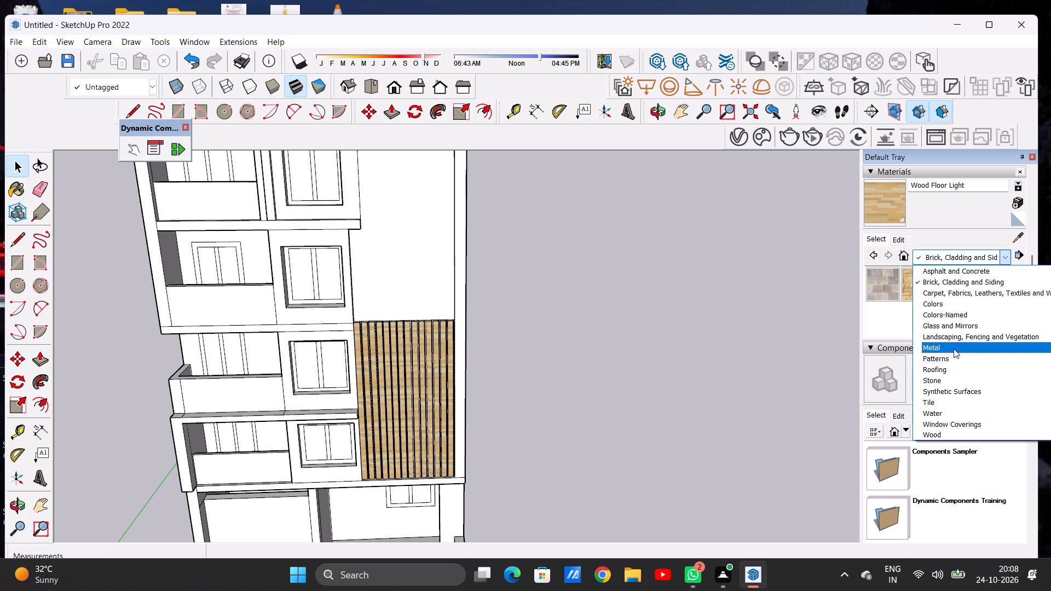
left_click(958, 313)
scroll(927, 313, "down", 2)
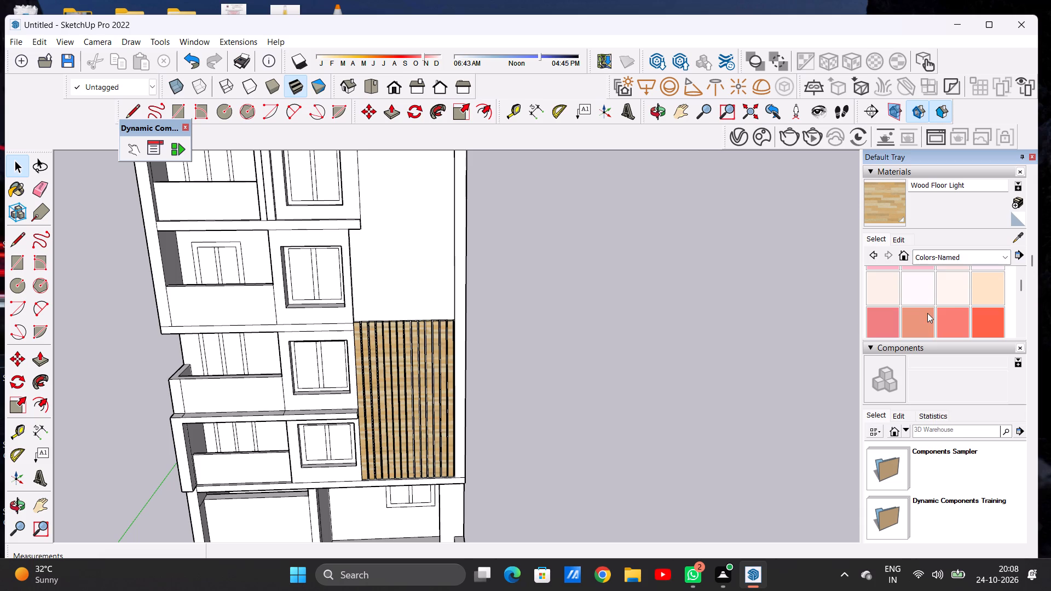
scroll(927, 313, "up", 2)
left_click(951, 259)
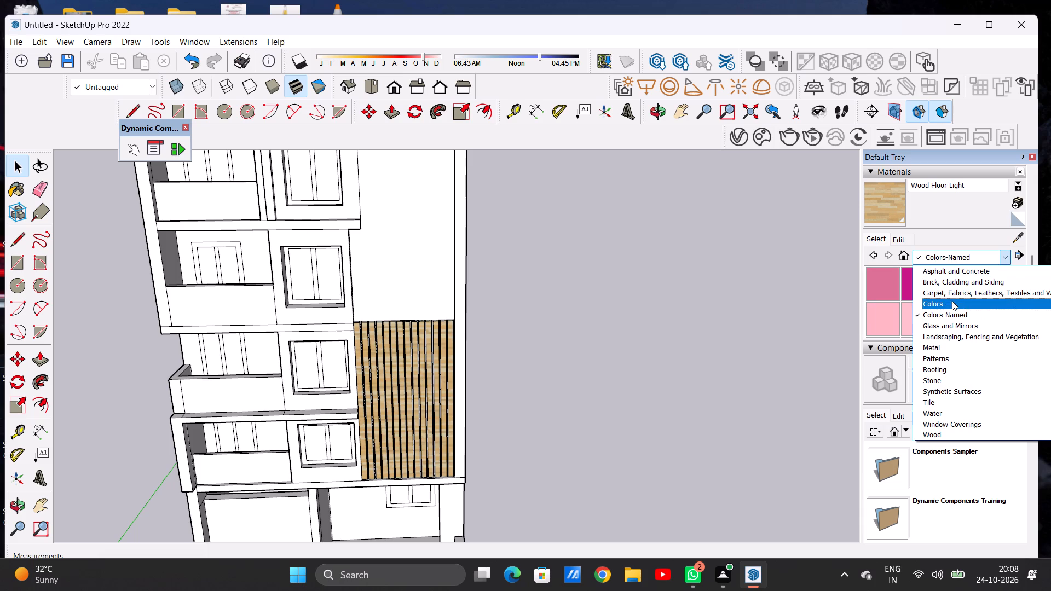
left_click(951, 306)
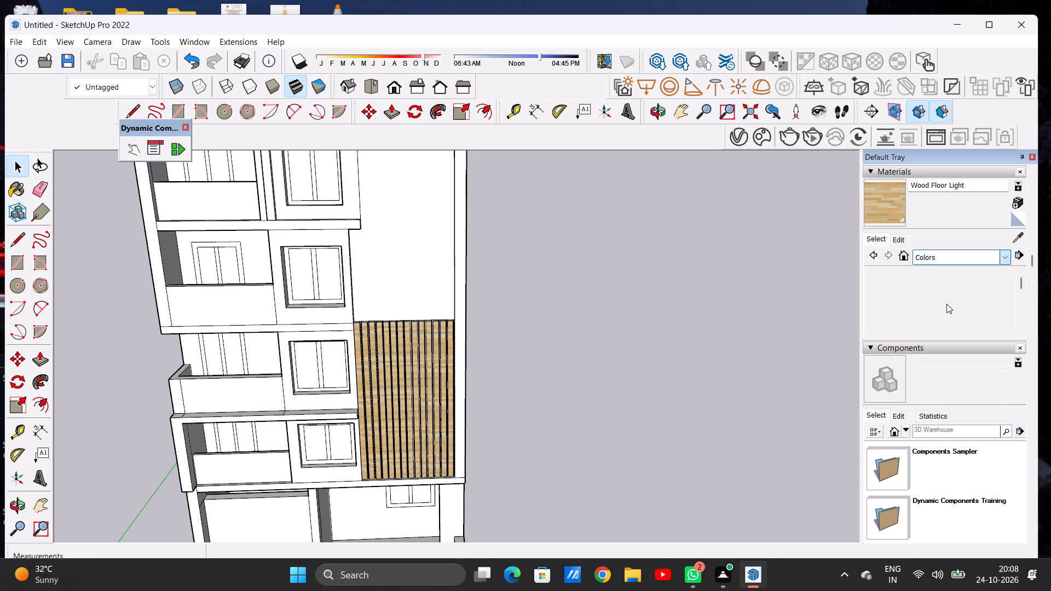
left_click(944, 256)
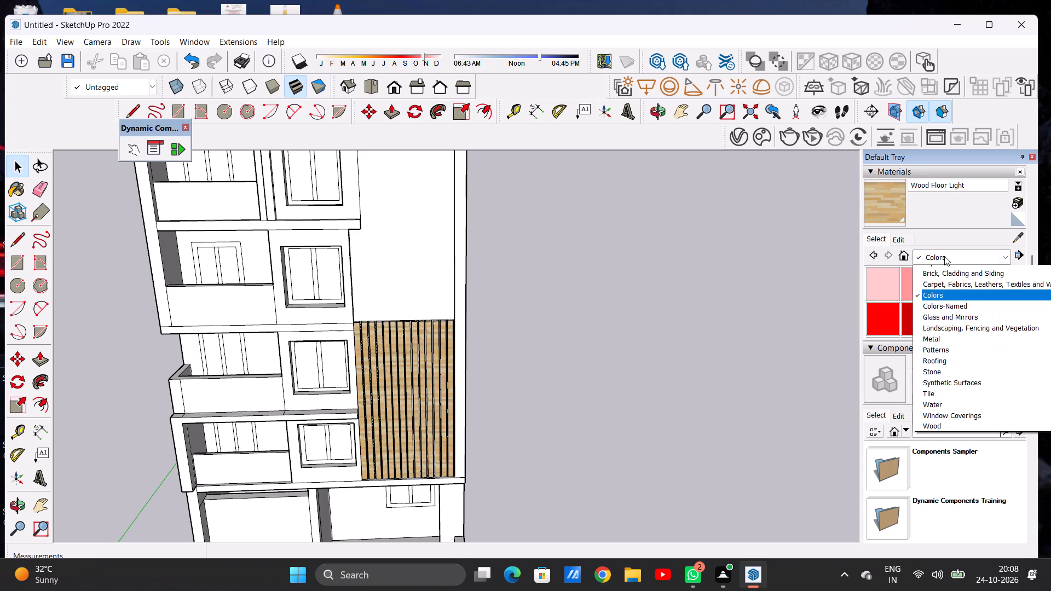
Paint the blank wall above the louvres with Cladding Siding Tan from the Brick, Cladding and Siding collection.
left_click(954, 282)
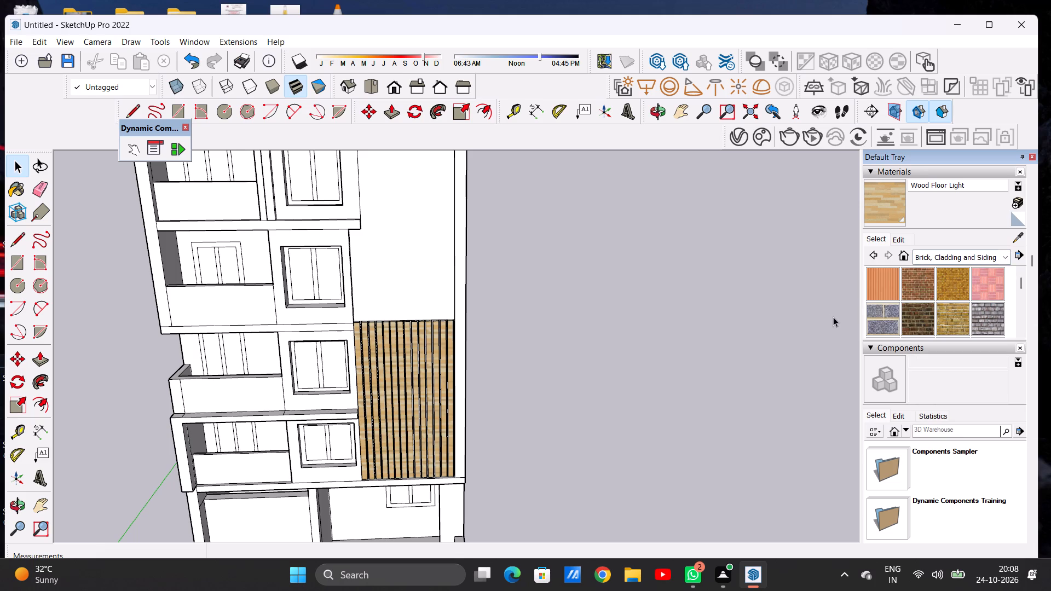
scroll(915, 303, "down", 3)
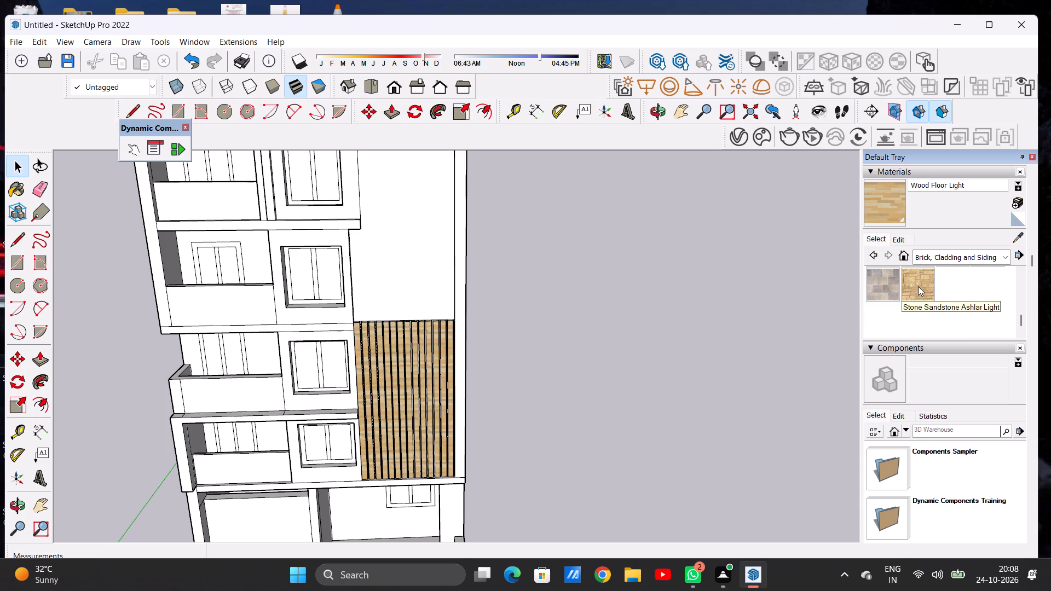
scroll(933, 286, "up", 2)
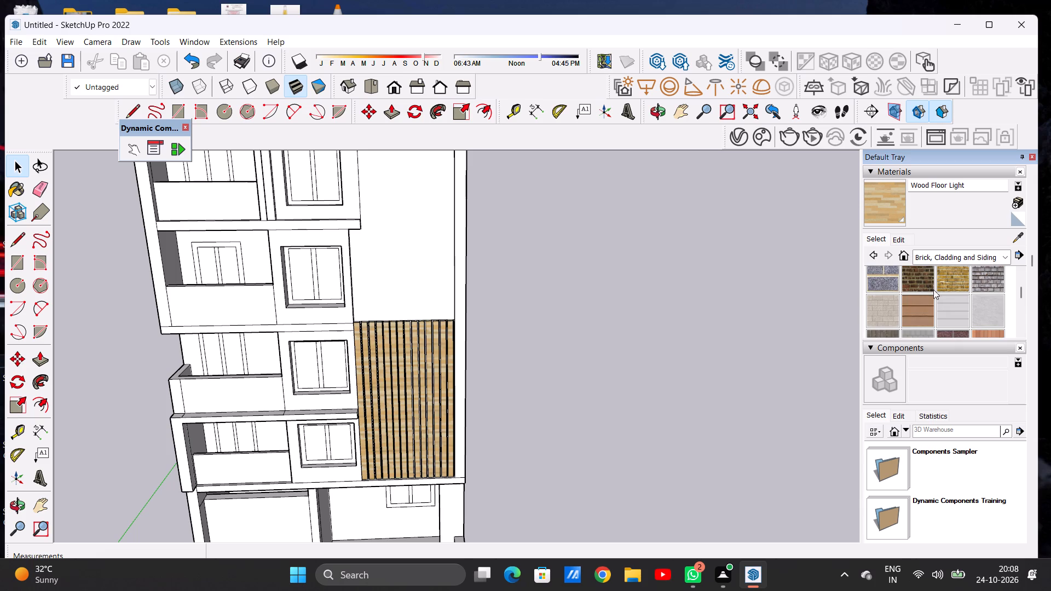
left_click(916, 309)
left_click(411, 276)
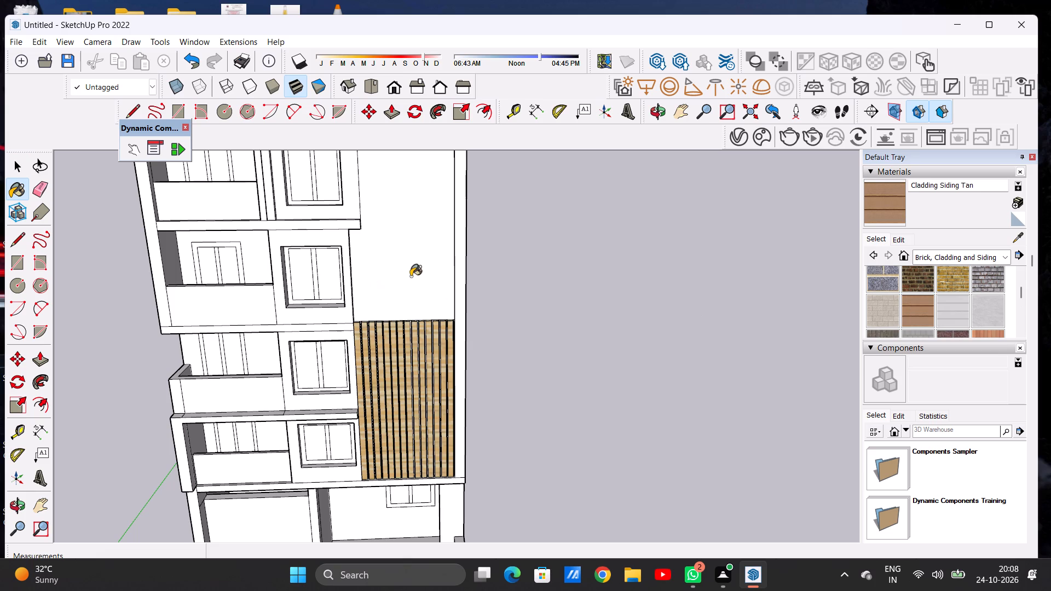
Examine the cladding above the louvres from near and far on the front facade.
scroll(417, 284, "up", 7)
scroll(417, 297, "down", 3)
scroll(416, 302, "up", 1)
scroll(416, 302, "down", 6)
scroll(416, 302, "up", 1)
scroll(416, 302, "down", 9)
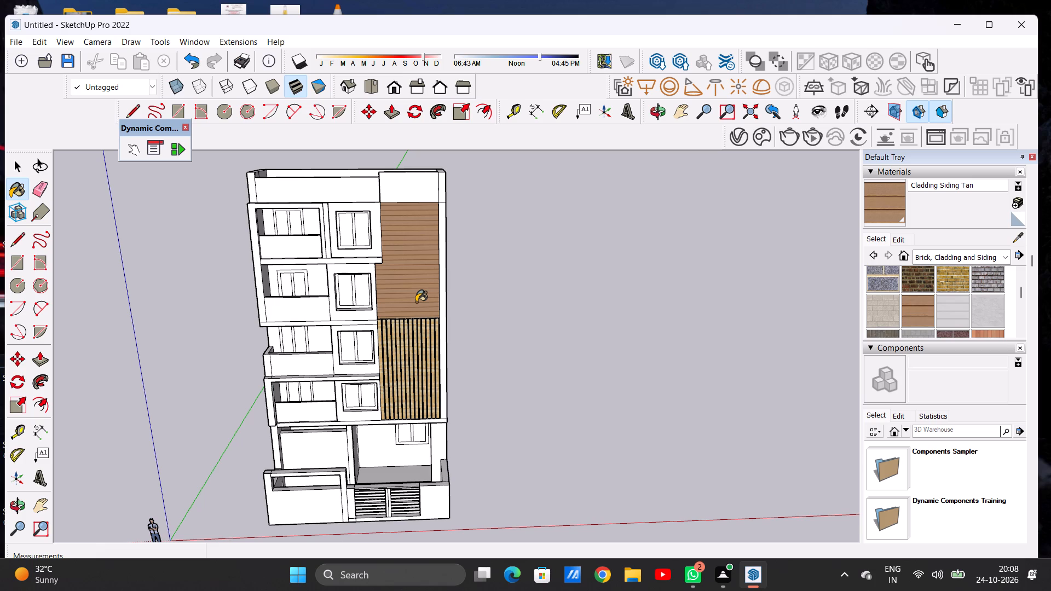
scroll(415, 304, "up", 8)
scroll(415, 304, "down", 1)
scroll(415, 304, "up", 1)
scroll(415, 304, "down", 1)
scroll(415, 304, "up", 3)
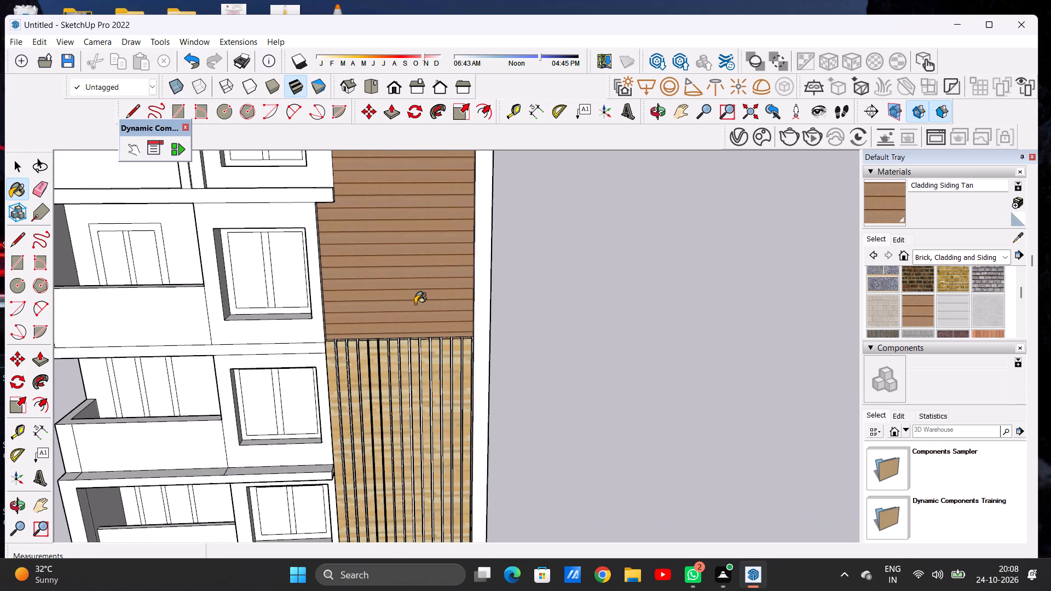
scroll(403, 327, "down", 5)
middle_click_drag(384, 309, 380, 277)
scroll(380, 277, "up", 9)
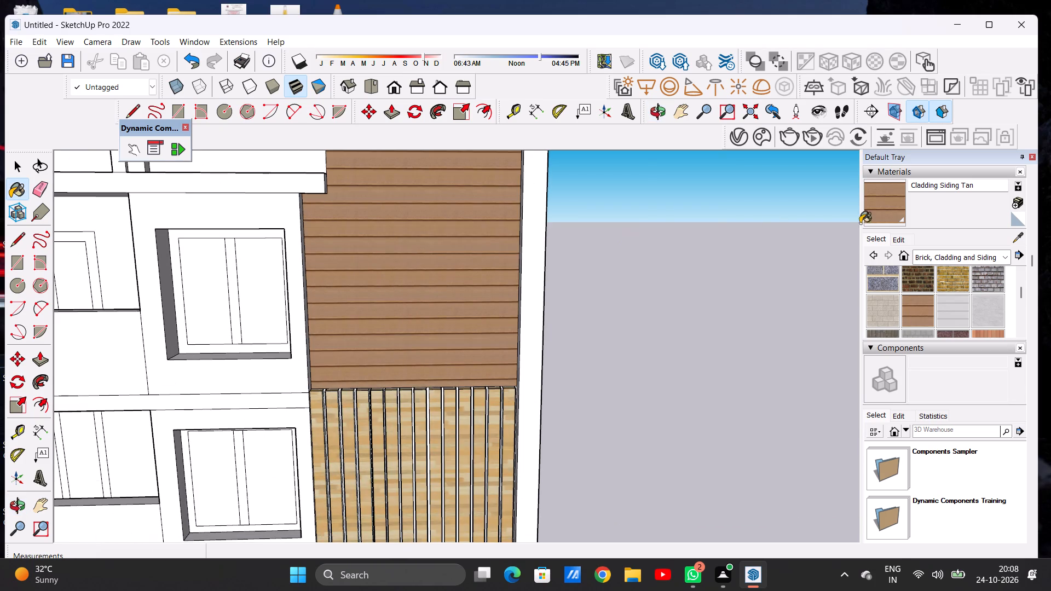
Brighten the colour of the Cladding Siding Tan material applied above the louvres.
left_click(899, 241)
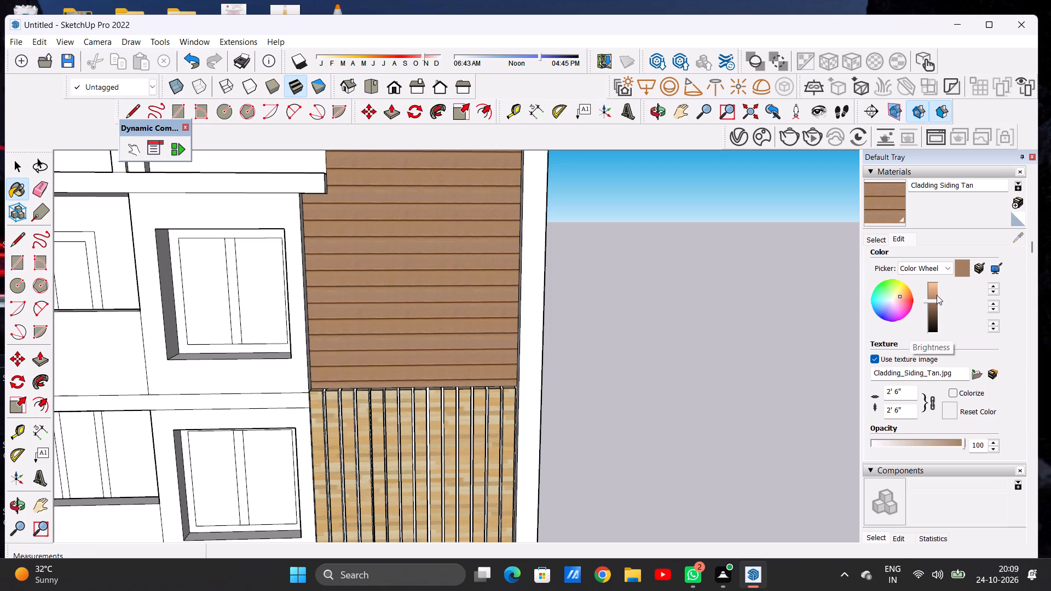
left_click(937, 295)
scroll(362, 200, "down", 6)
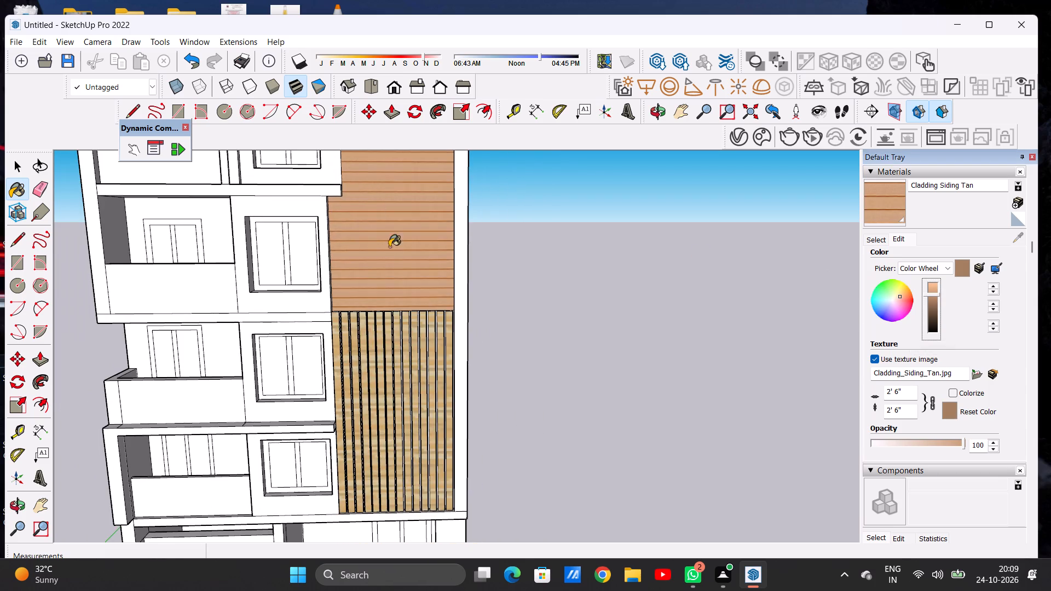
scroll(400, 277, "down", 8)
scroll(402, 267, "up", 7)
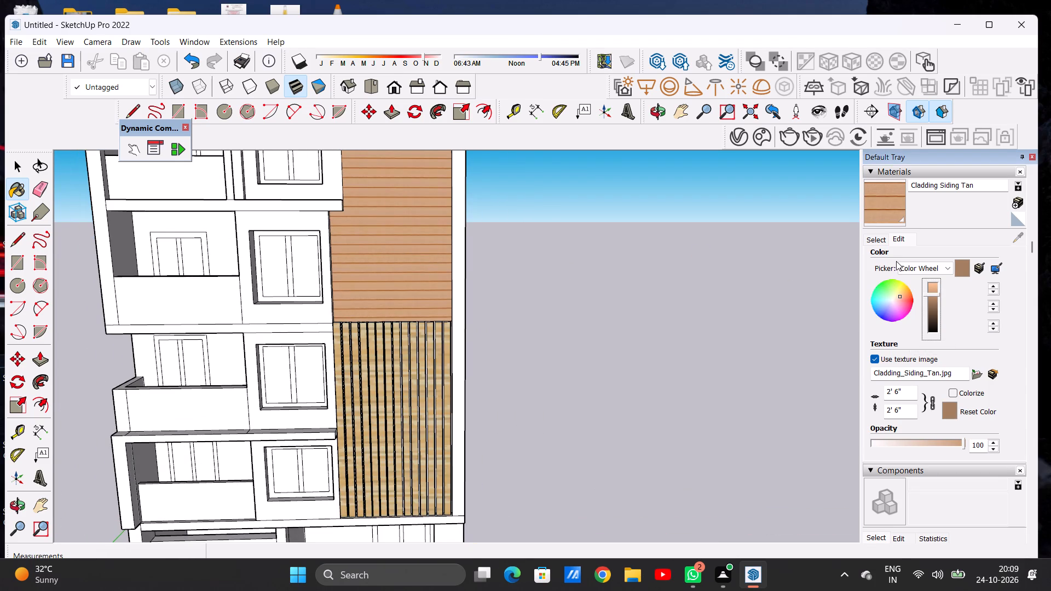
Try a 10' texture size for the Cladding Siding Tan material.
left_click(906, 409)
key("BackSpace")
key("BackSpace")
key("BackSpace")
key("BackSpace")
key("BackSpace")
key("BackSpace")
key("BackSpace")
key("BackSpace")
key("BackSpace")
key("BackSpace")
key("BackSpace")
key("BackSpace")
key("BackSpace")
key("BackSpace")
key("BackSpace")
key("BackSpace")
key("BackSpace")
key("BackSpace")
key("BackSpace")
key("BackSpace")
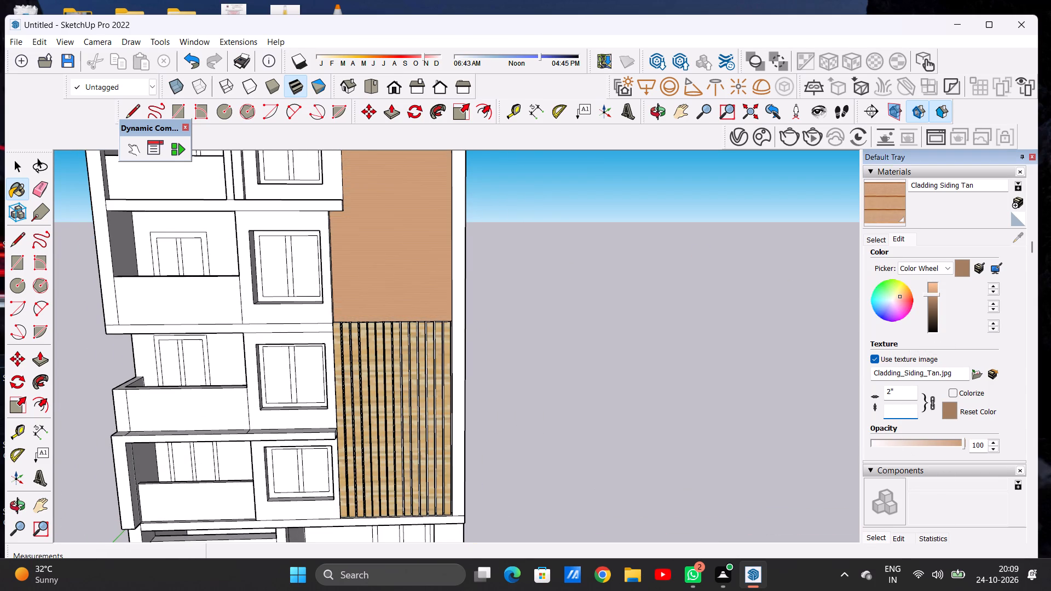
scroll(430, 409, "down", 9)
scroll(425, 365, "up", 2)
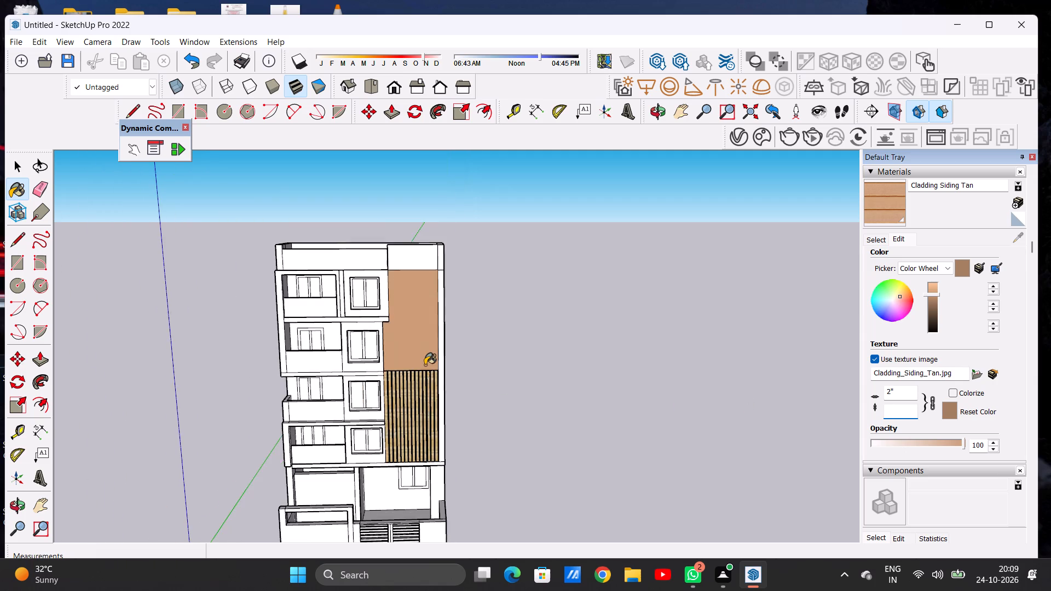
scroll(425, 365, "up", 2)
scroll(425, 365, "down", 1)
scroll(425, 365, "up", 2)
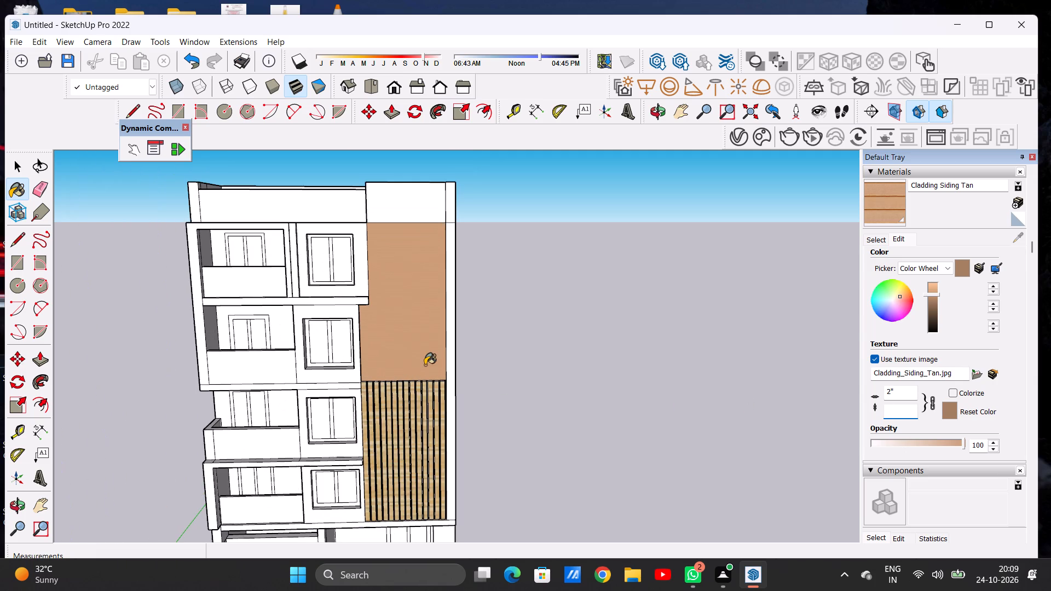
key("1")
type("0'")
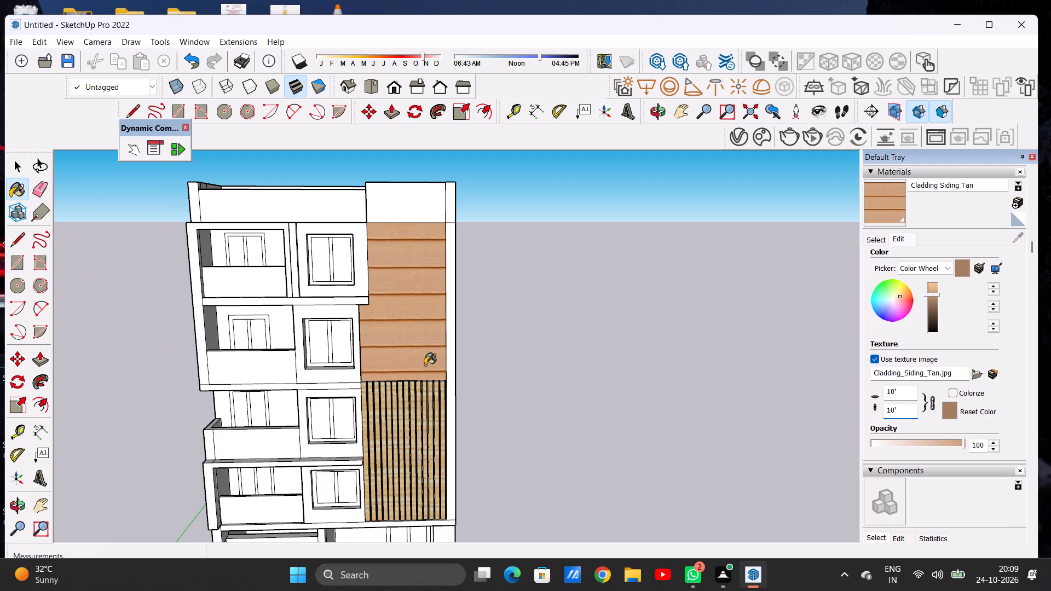
Set the Cladding Siding Tan texture size to 20'.
key("BackSpace")
key("BackSpace")
key("BackSpace")
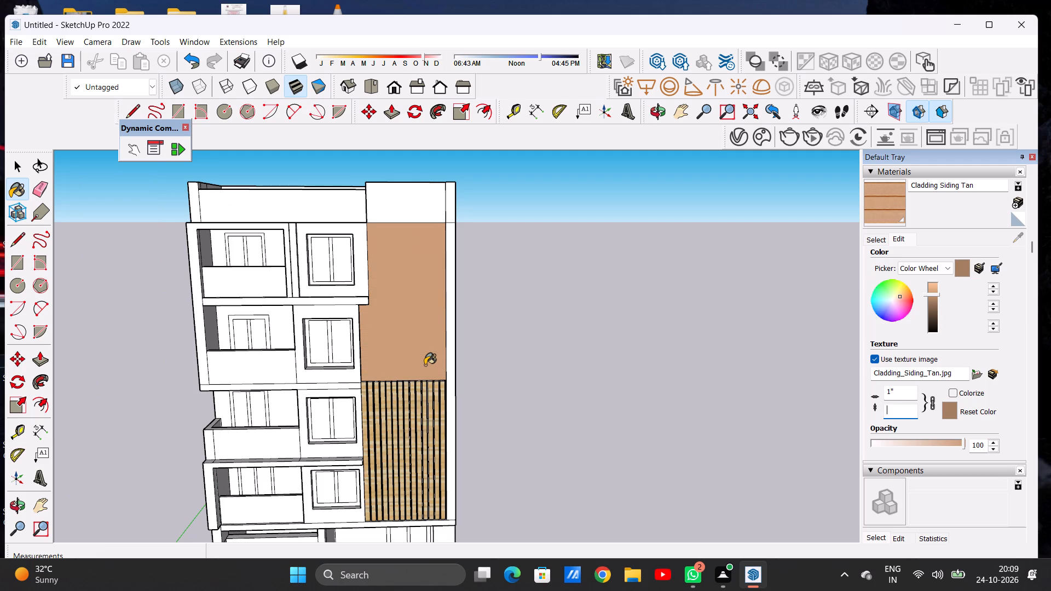
type("20'")
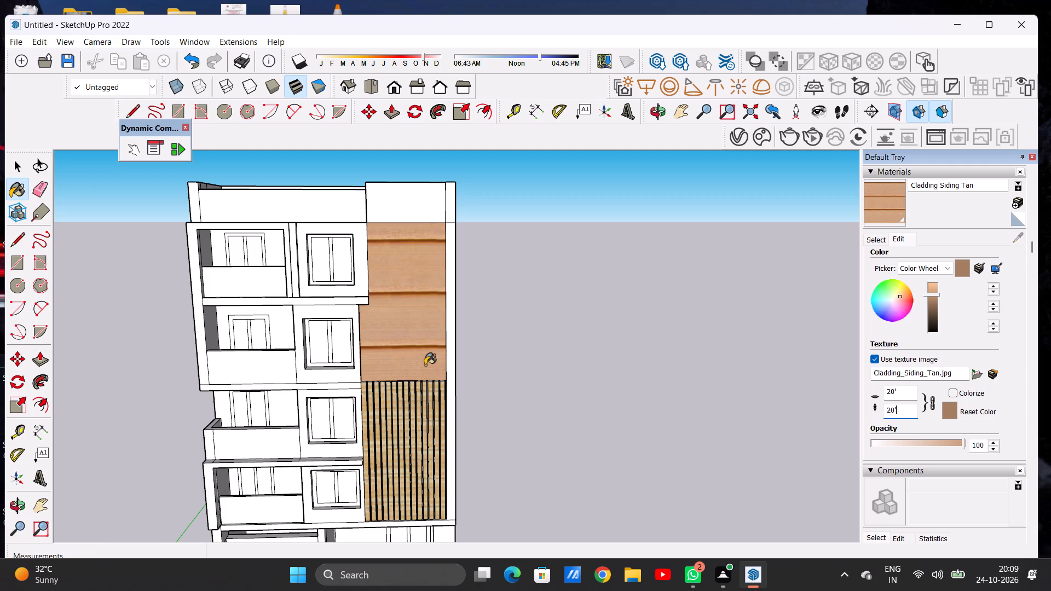
key("Return")
key("space")
left_click(503, 380)
key("space")
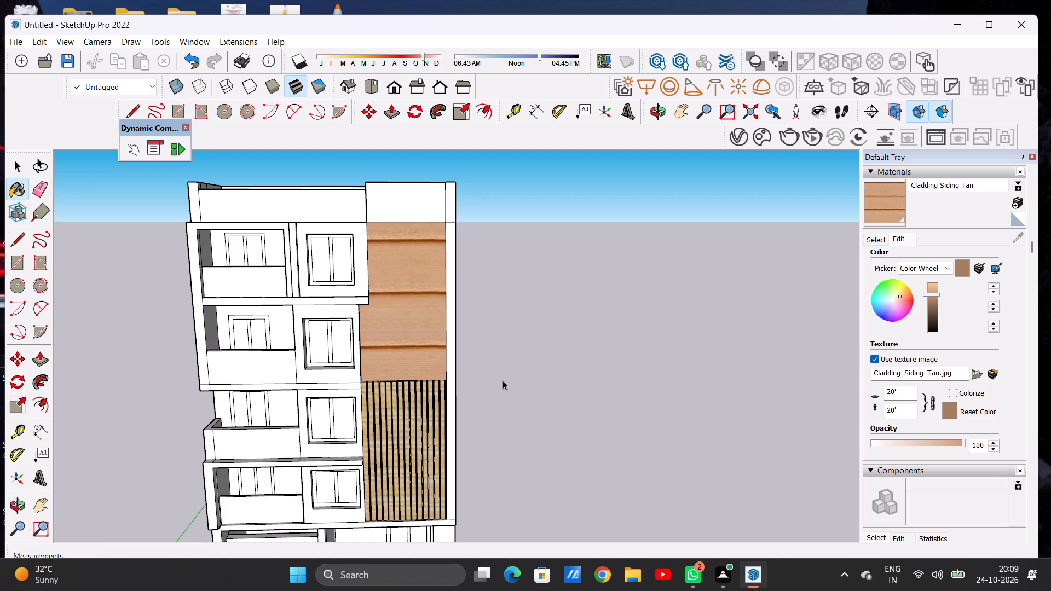
Paint the bottom band and outer upright of the frame around the two upper balconies with Wood Veneer 02 from the Wood collection.
scroll(394, 322, "down", 6)
scroll(403, 310, "up", 4)
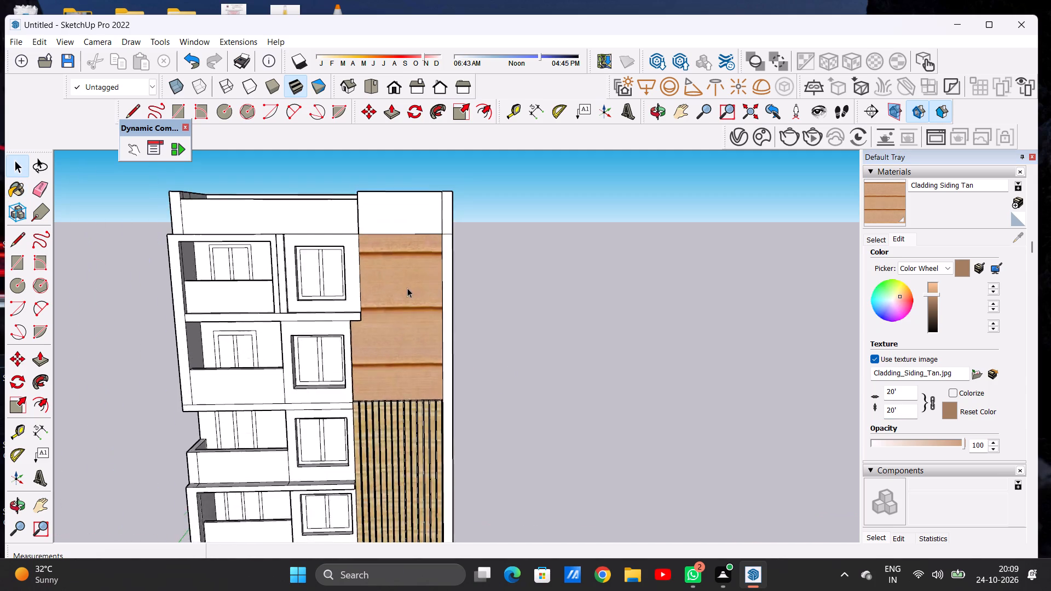
scroll(407, 288, "up", 3)
scroll(428, 288, "down", 7)
scroll(354, 361, "up", 13)
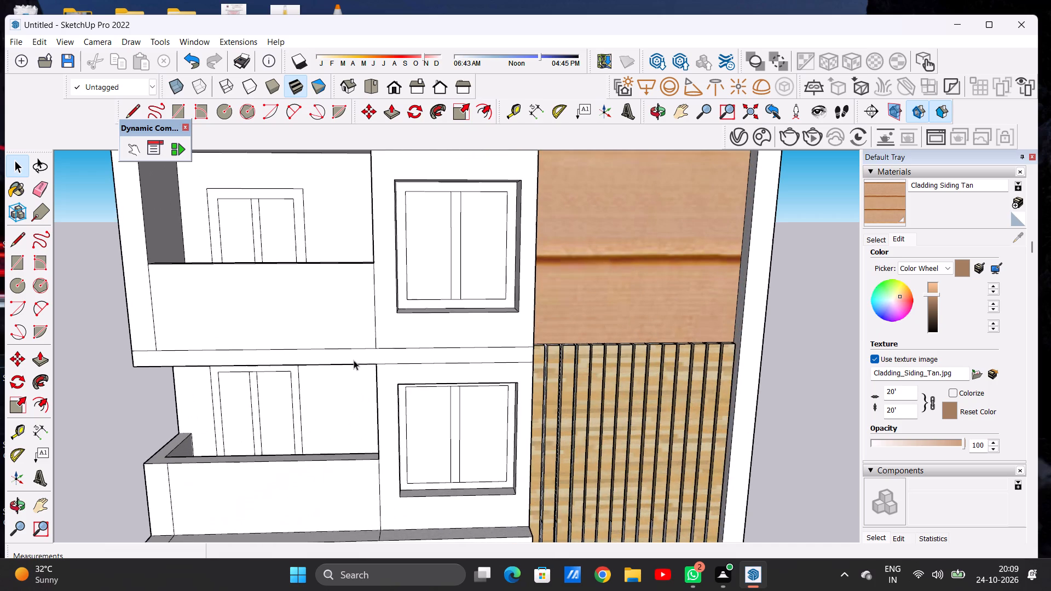
left_click(873, 242)
left_click(946, 258)
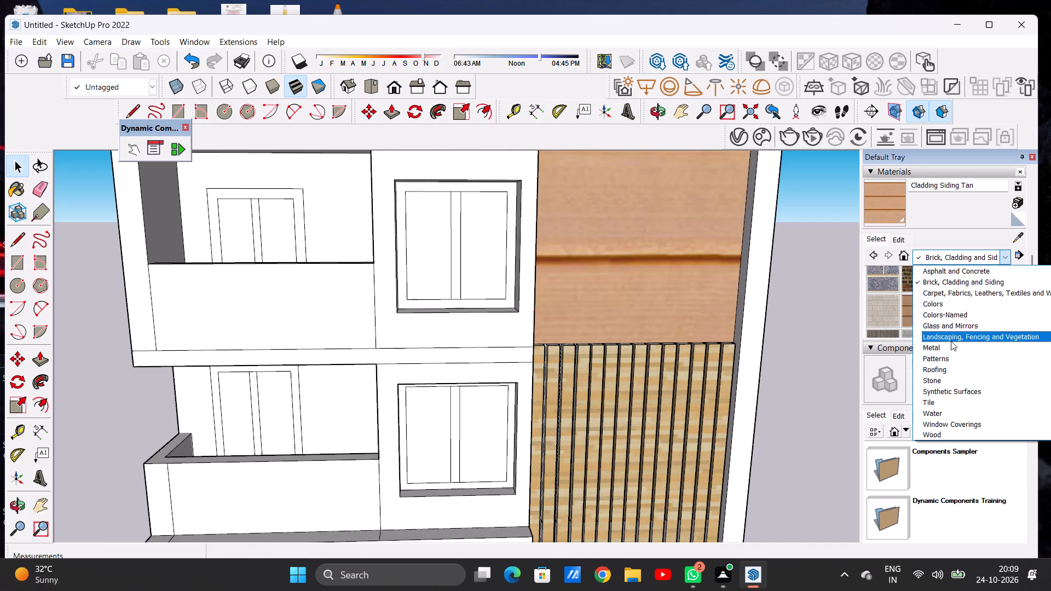
left_click(928, 433)
scroll(960, 305, "down", 2)
left_click(992, 276)
left_click(397, 361)
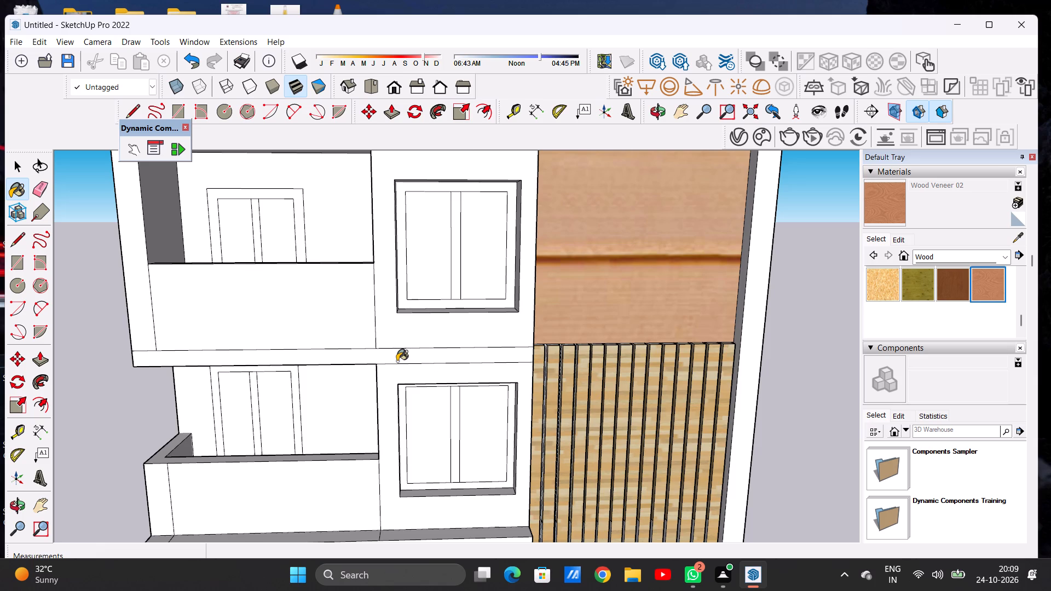
scroll(475, 375, "down", 3)
scroll(475, 375, "up", 2)
scroll(475, 375, "down", 2)
scroll(475, 375, "up", 1)
scroll(475, 375, "down", 2)
scroll(271, 336, "up", 6)
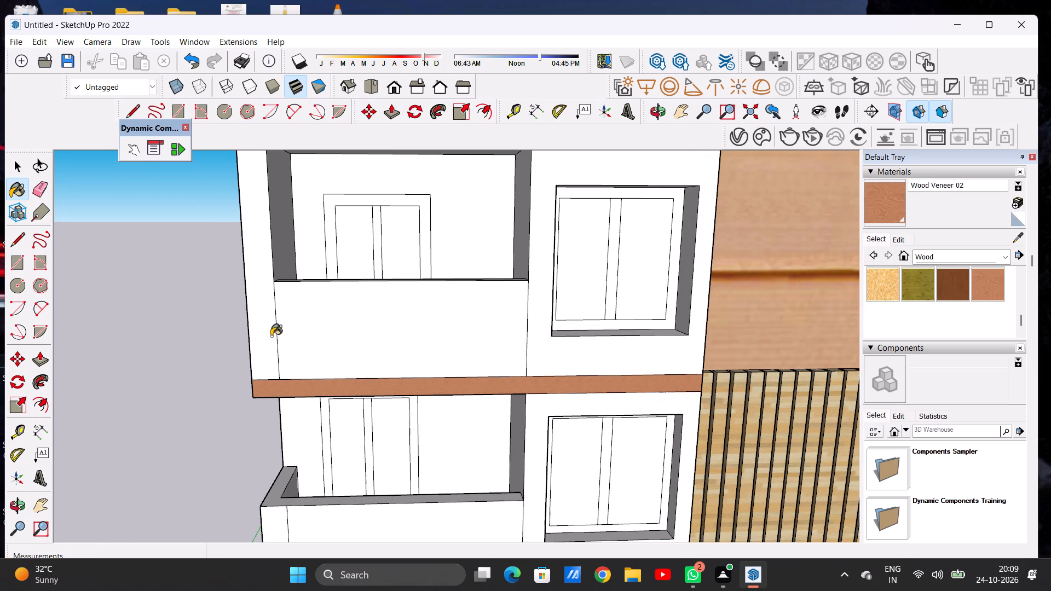
left_click(271, 336)
Draw two lines about 1' 2 3/8" long across the veneered upright, extending the upper and lower edges of the slab between the upper balconies.
scroll(297, 382, "down", 1)
scroll(310, 403, "up", 1)
scroll(313, 406, "down", 2)
scroll(316, 407, "up", 1)
scroll(318, 408, "down", 11)
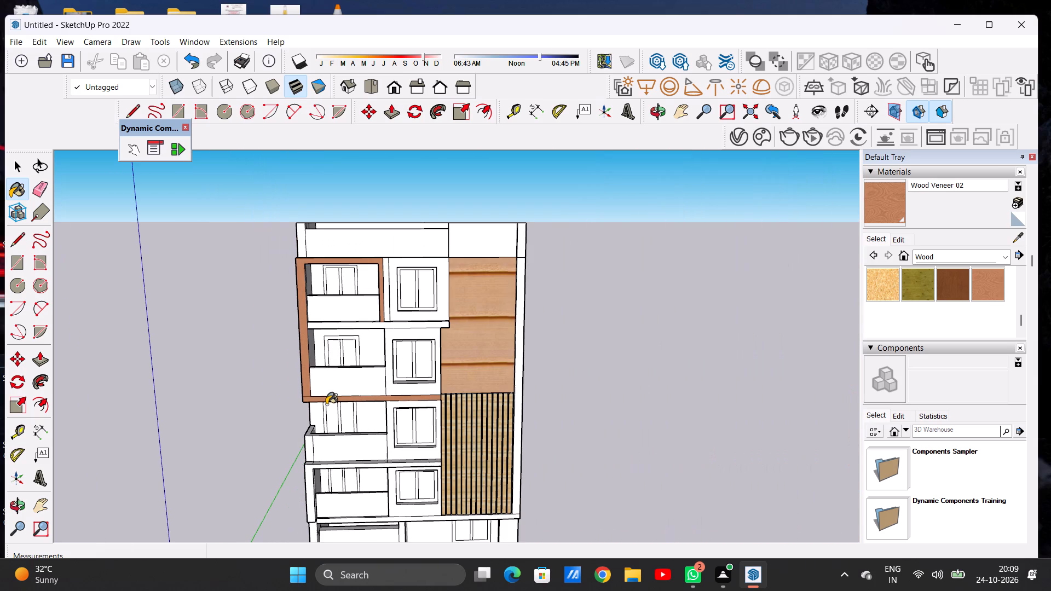
scroll(316, 355, "up", 7)
scroll(272, 331, "up", 5)
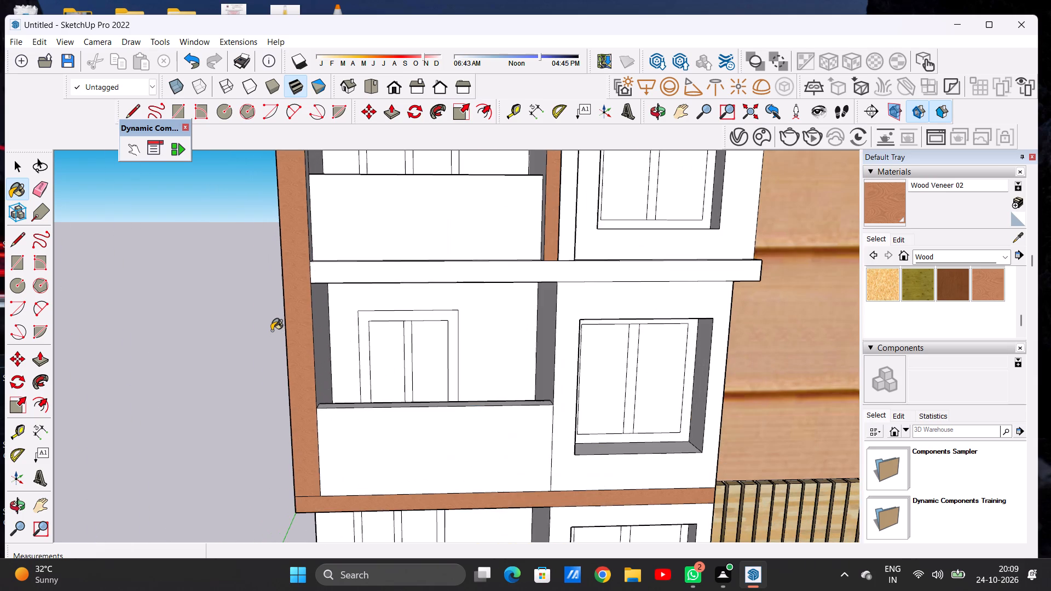
key("space")
type("L")
scroll(272, 331, "up", 1)
scroll(272, 331, "down", 5)
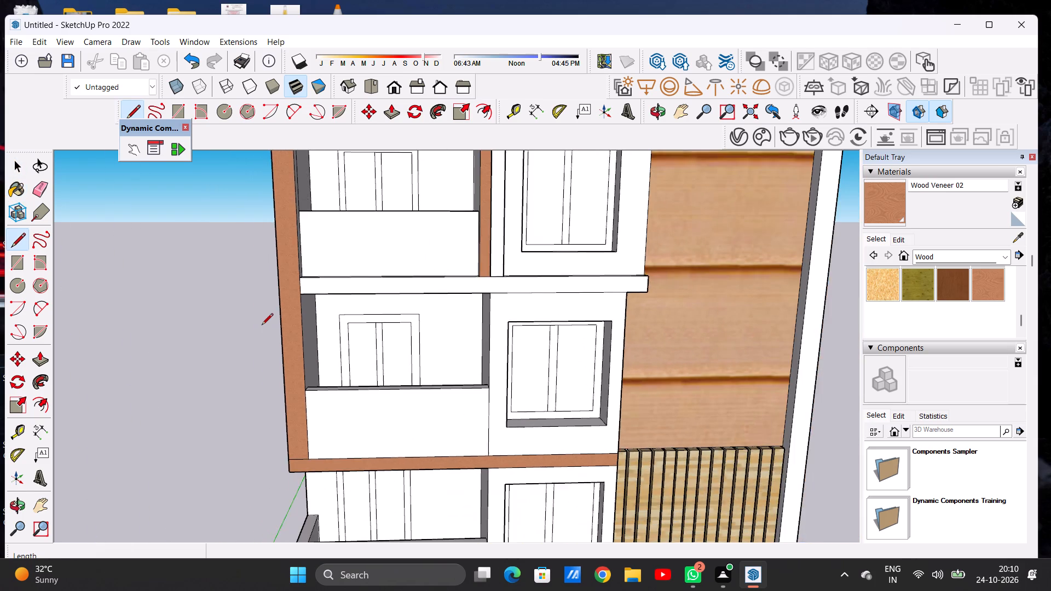
middle_click_drag(262, 326, 383, 391)
scroll(340, 344, "up", 2)
scroll(340, 344, "down", 1)
scroll(340, 344, "up", 14)
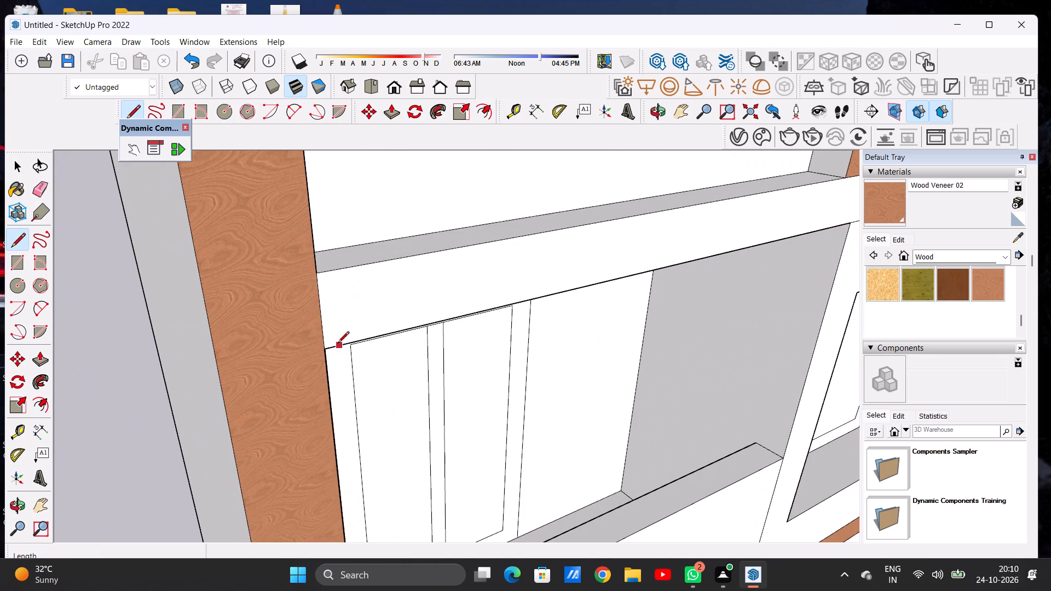
left_click(327, 347)
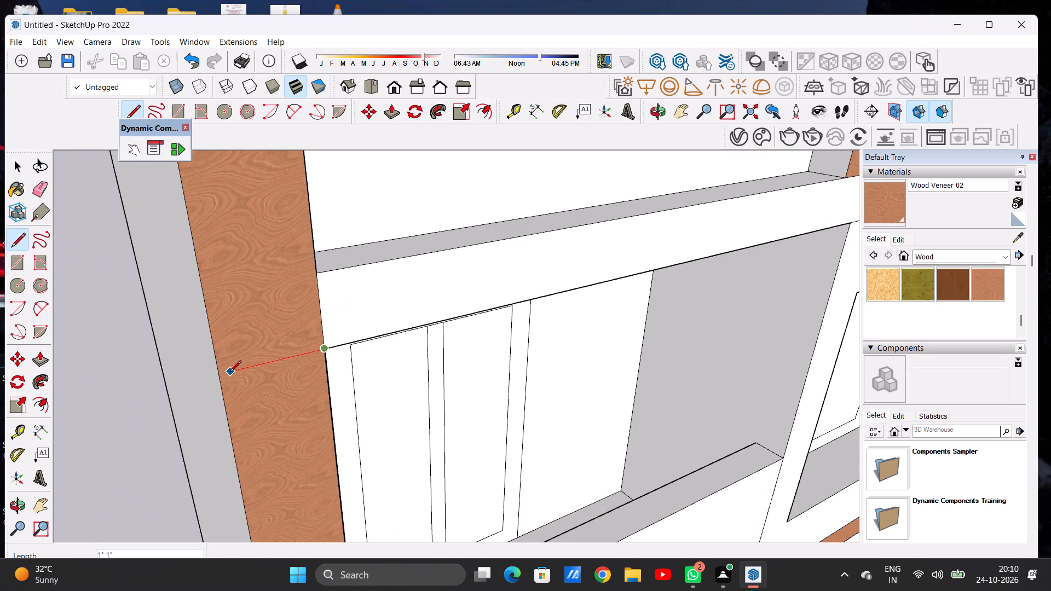
left_click(217, 377)
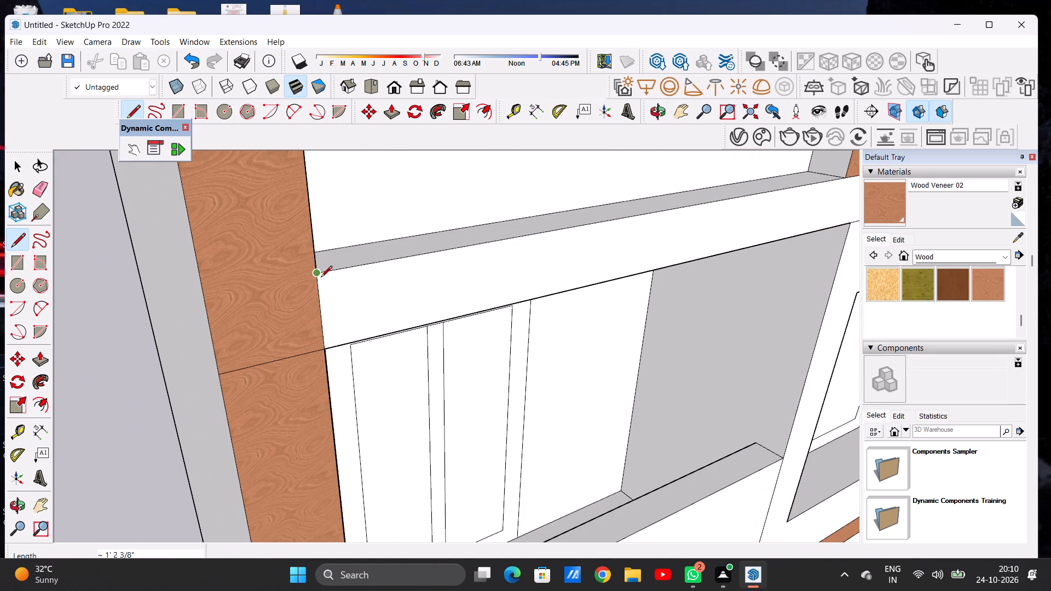
left_click(321, 278)
left_click(203, 299)
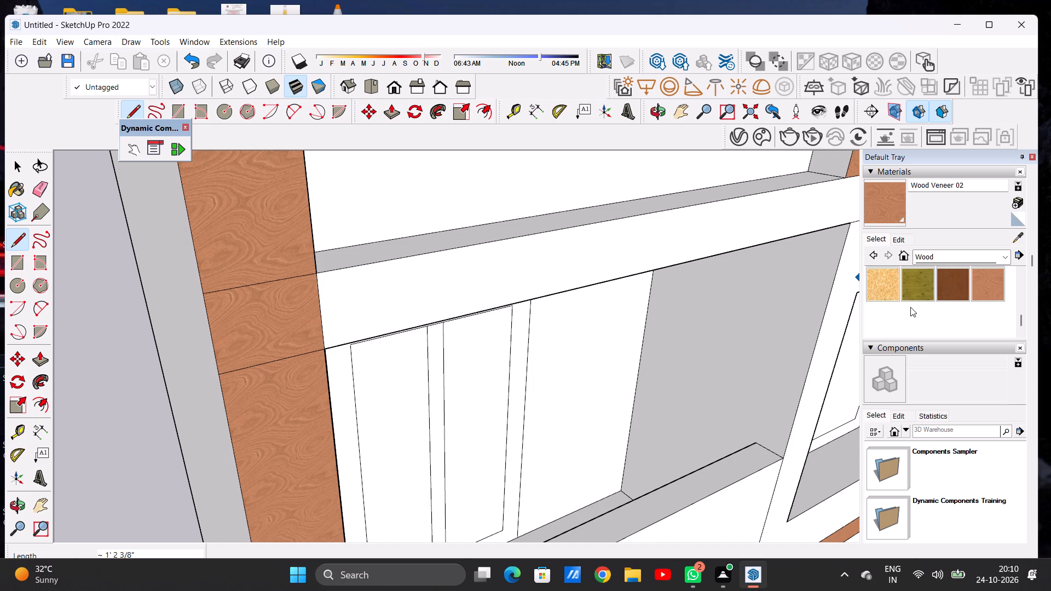
scroll(910, 313, "up", 1)
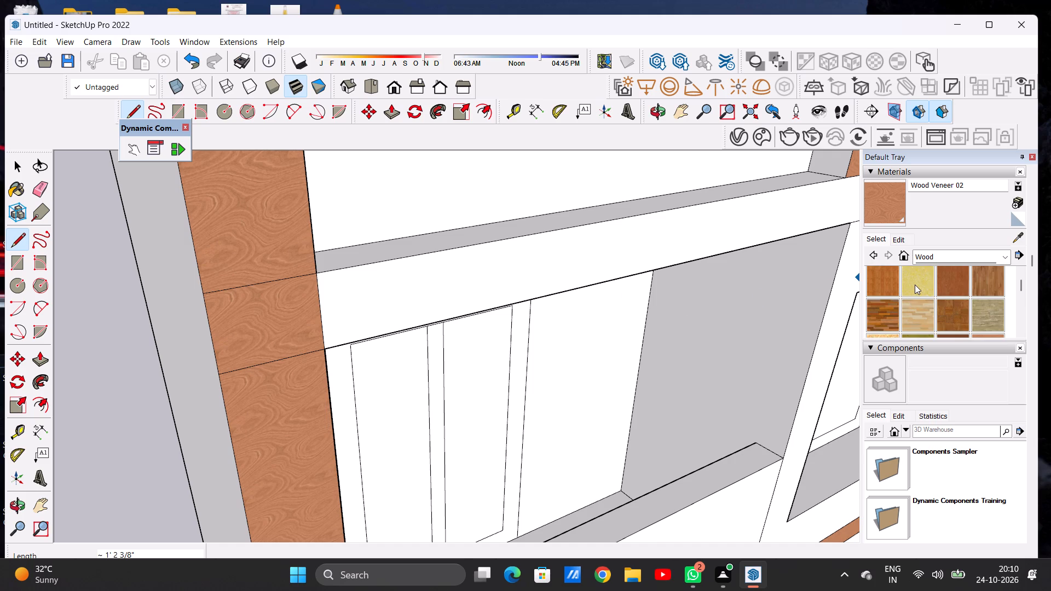
scroll(665, 335, "down", 4)
scroll(393, 339, "down", 5)
middle_click_drag(530, 354, 344, 327)
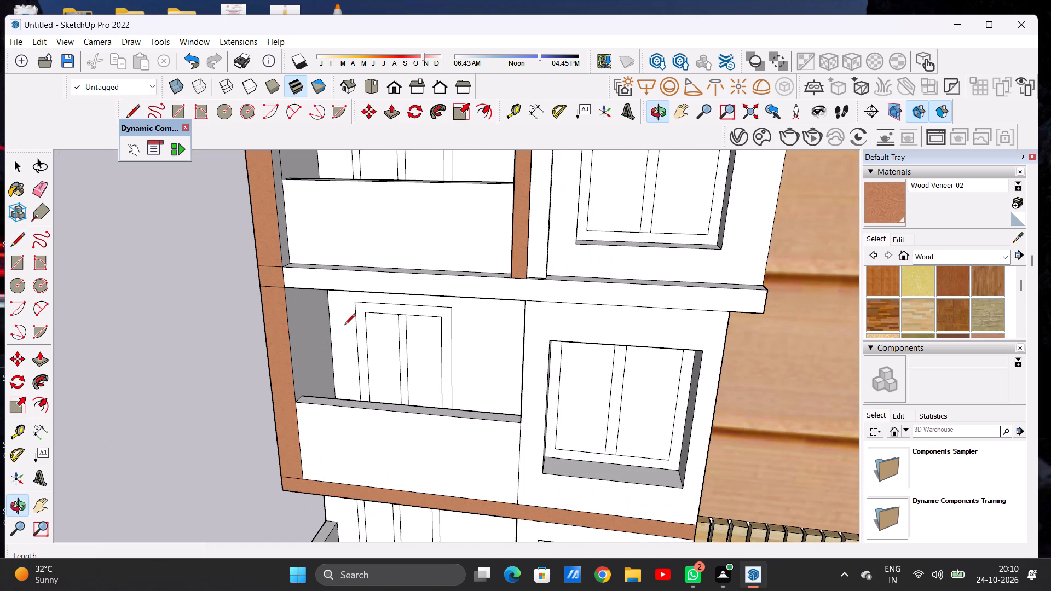
key("space")
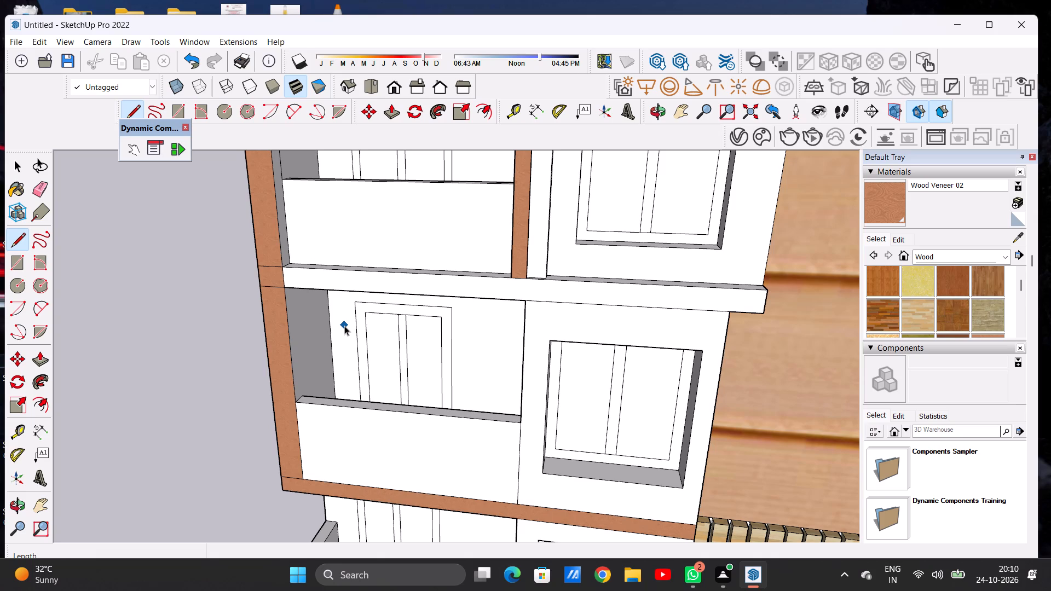
Paint the front face of the frame around the lowest balcony with Wood Veneer 02.
scroll(352, 358, "down", 15)
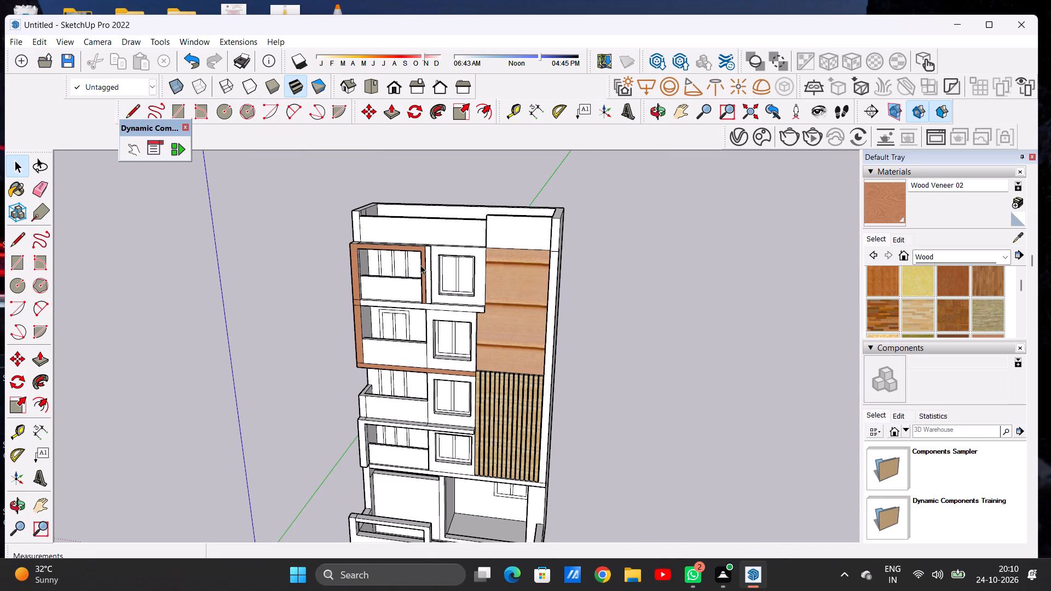
scroll(415, 240, "down", 4)
scroll(397, 361, "up", 7)
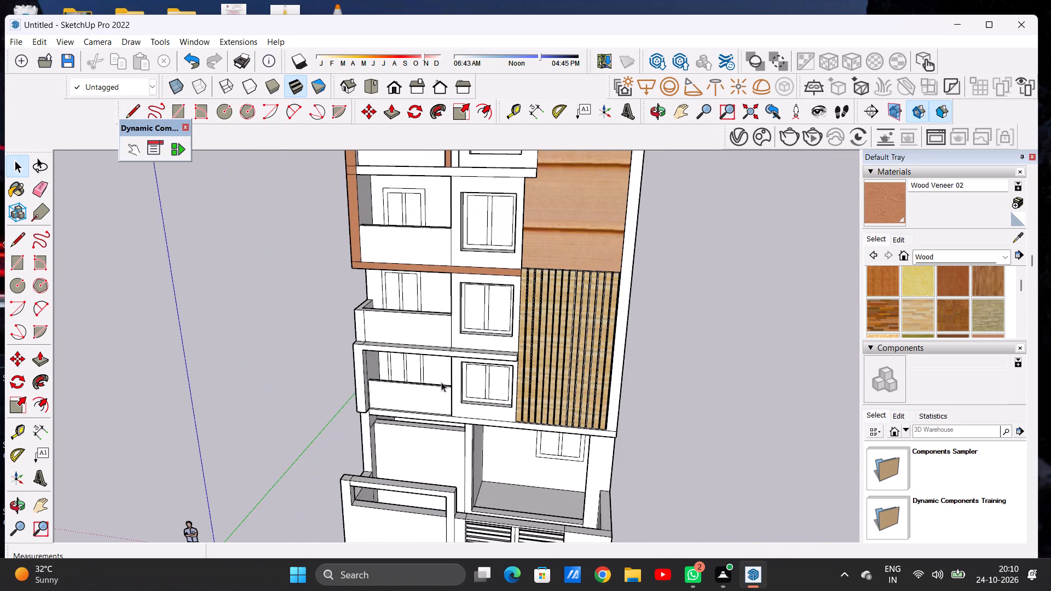
left_click(871, 207)
scroll(343, 418, "up", 2)
scroll(353, 401, "down", 1)
scroll(353, 401, "up", 1)
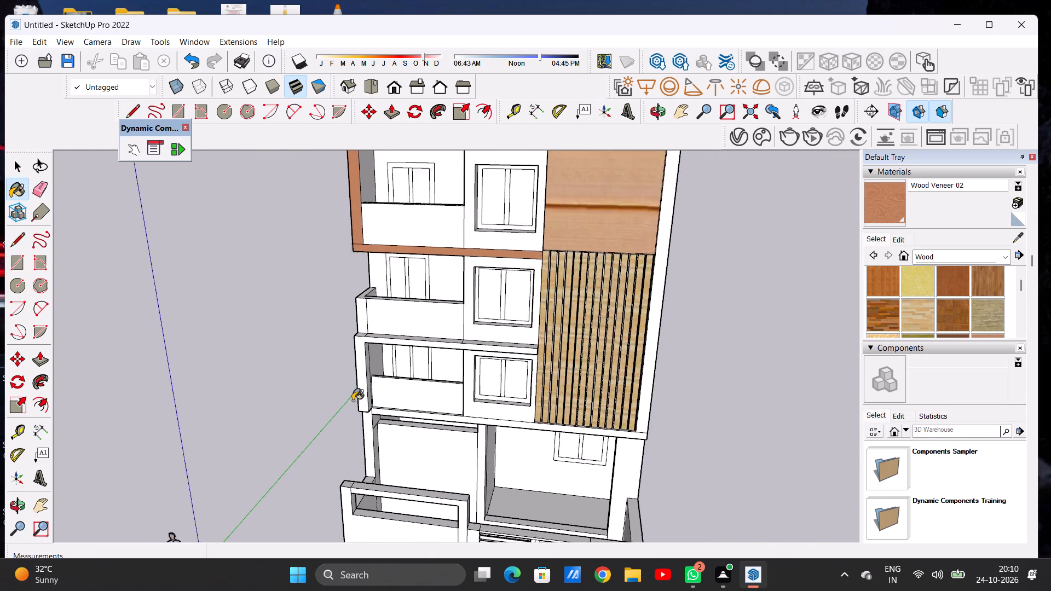
scroll(353, 401, "up", 9)
left_click(366, 366)
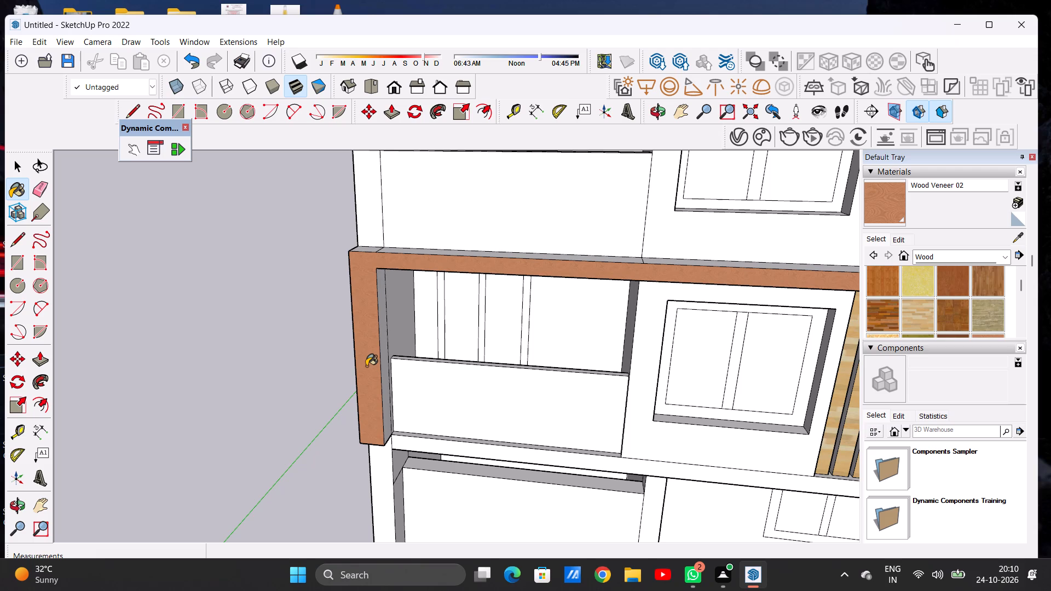
Paint the top face, top corner piece and upright's inner face of the lowest balcony's frame with Wood Veneer 02.
scroll(344, 249, "up", 3)
middle_click_drag(372, 251, 382, 306)
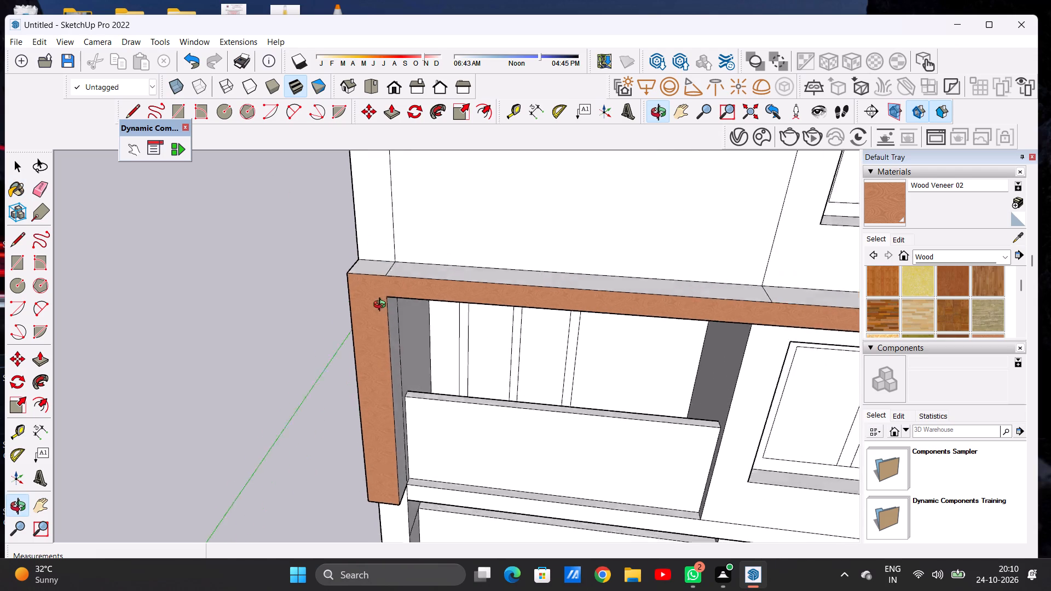
middle_click_drag(382, 306, 389, 348)
scroll(401, 318, "up", 6)
left_click(413, 281)
left_click(353, 281)
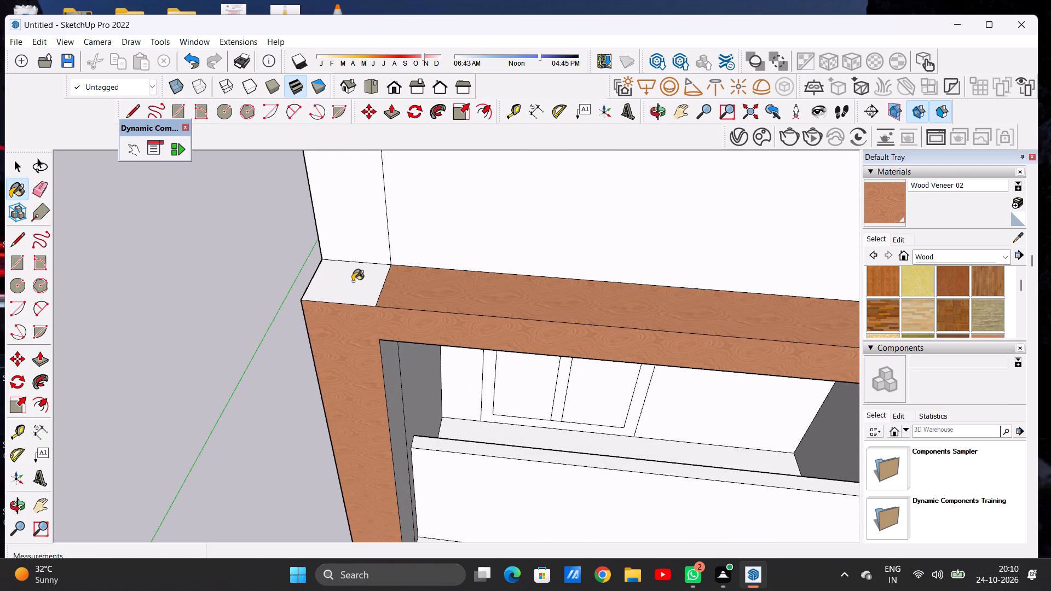
scroll(353, 281, "down", 7)
middle_click_drag(384, 354, 322, 257)
scroll(389, 277, "up", 7)
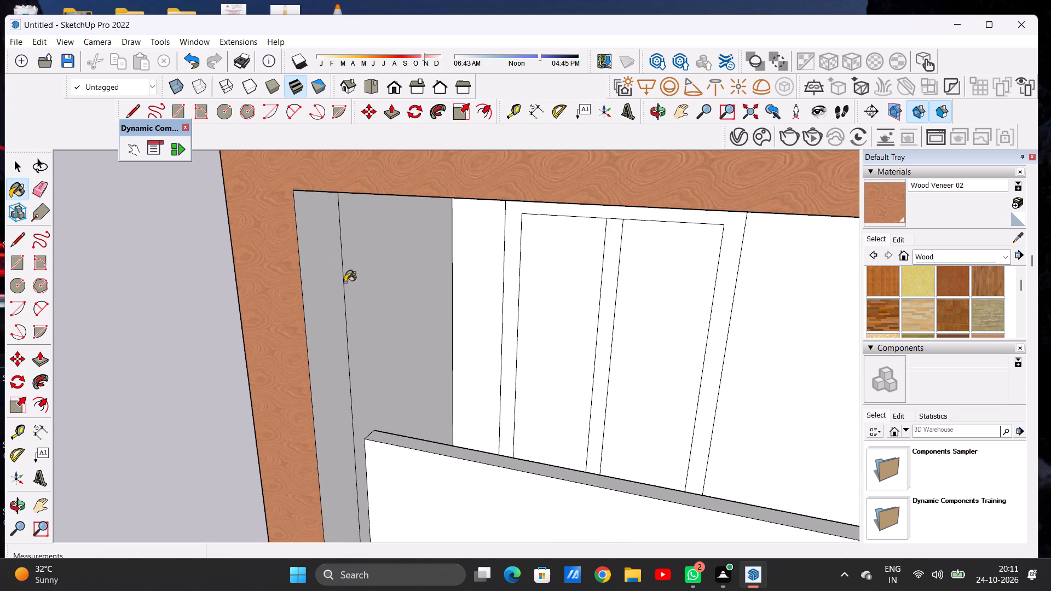
left_click(314, 292)
Paint the remaining top face and the end face beside the louvres on the lowest balcony's frame with Wood Veneer 02.
scroll(322, 289, "down", 13)
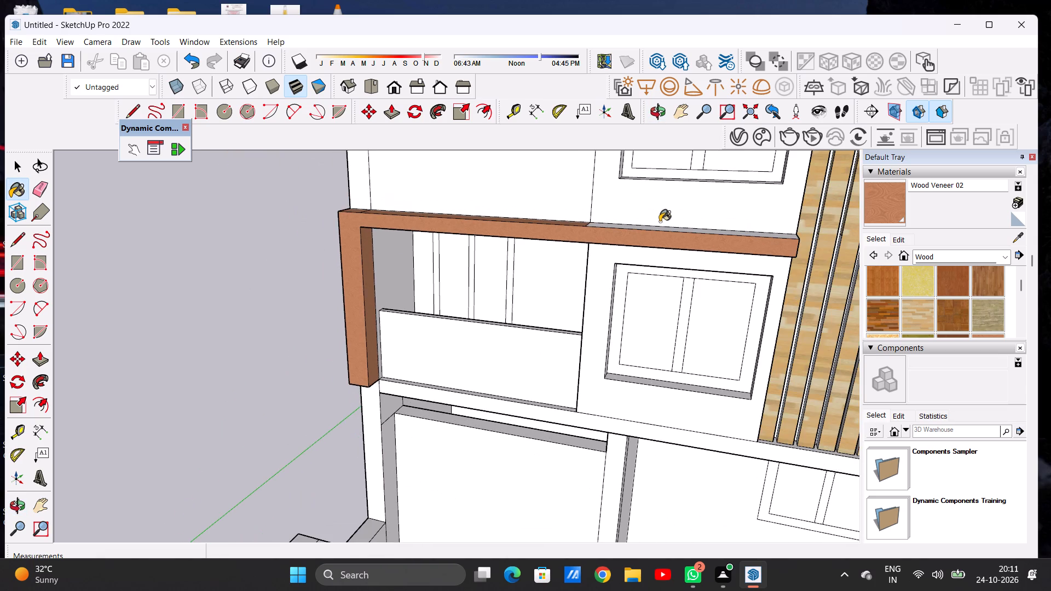
scroll(646, 222, "up", 4)
middle_click_drag(609, 233, 602, 302)
scroll(596, 298, "up", 5)
left_click(592, 281)
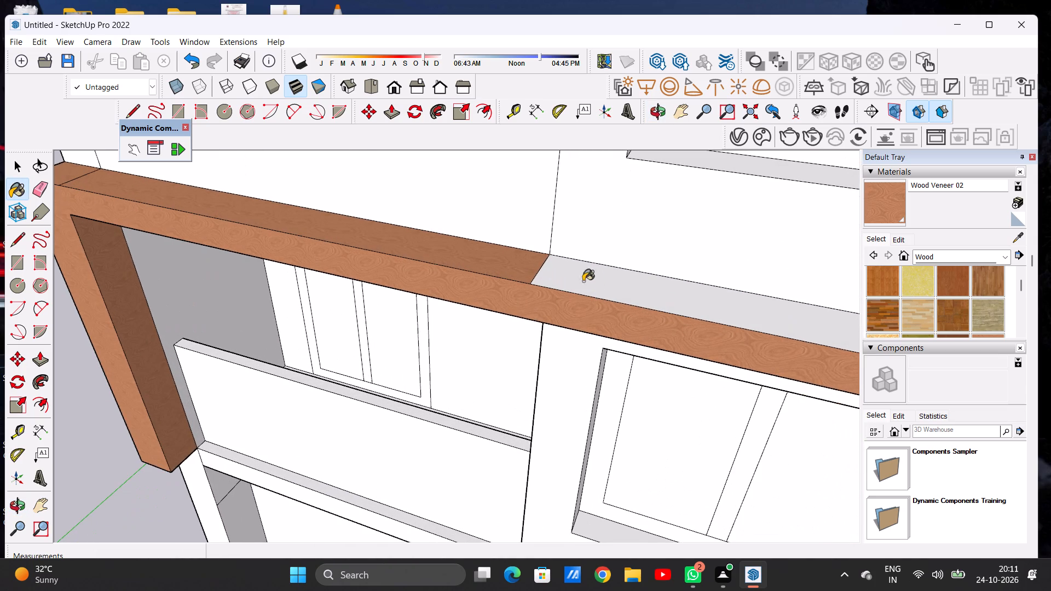
scroll(525, 278, "down", 13)
middle_click_drag(545, 293, 438, 237)
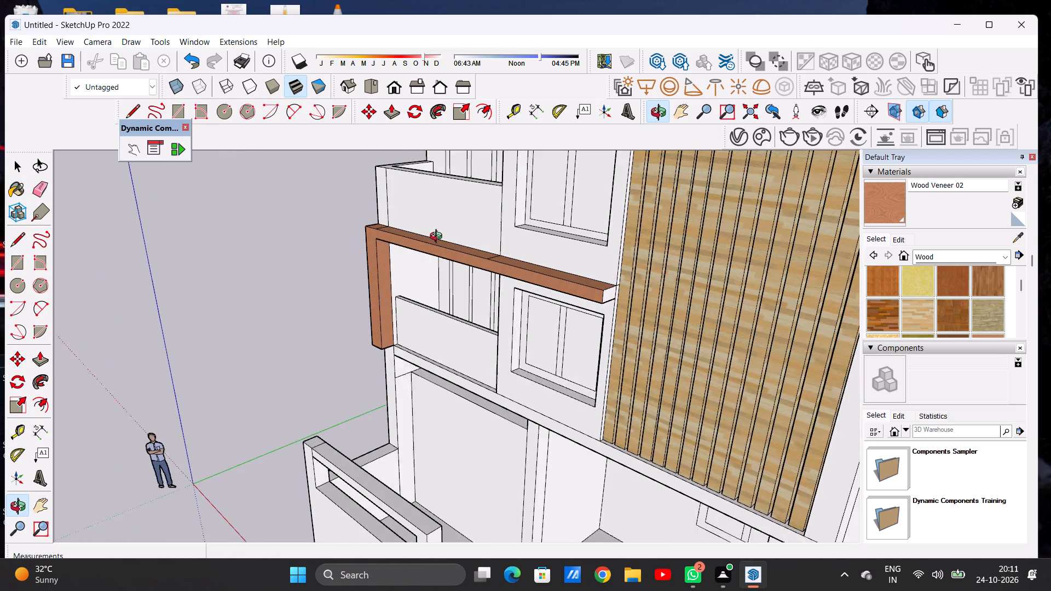
middle_click_drag(438, 237, 432, 236)
scroll(639, 292, "up", 7)
scroll(585, 298, "up", 7)
left_click(547, 293)
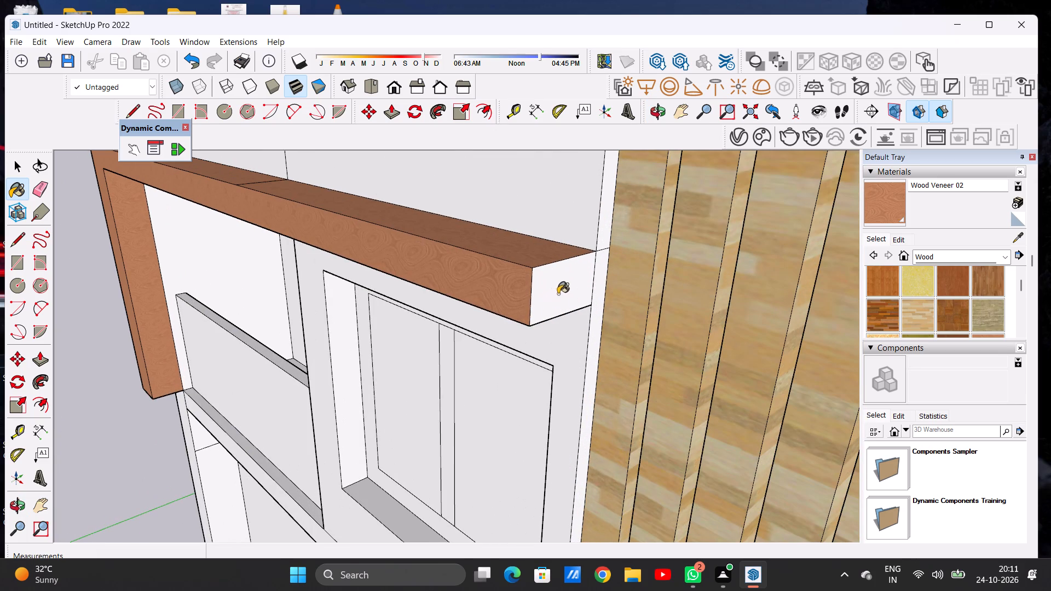
Paint the outer side face and the underside of the upright on the lowest balcony's frame with Wood Veneer 02.
scroll(578, 300, "down", 20)
middle_click_drag(353, 292, 465, 282)
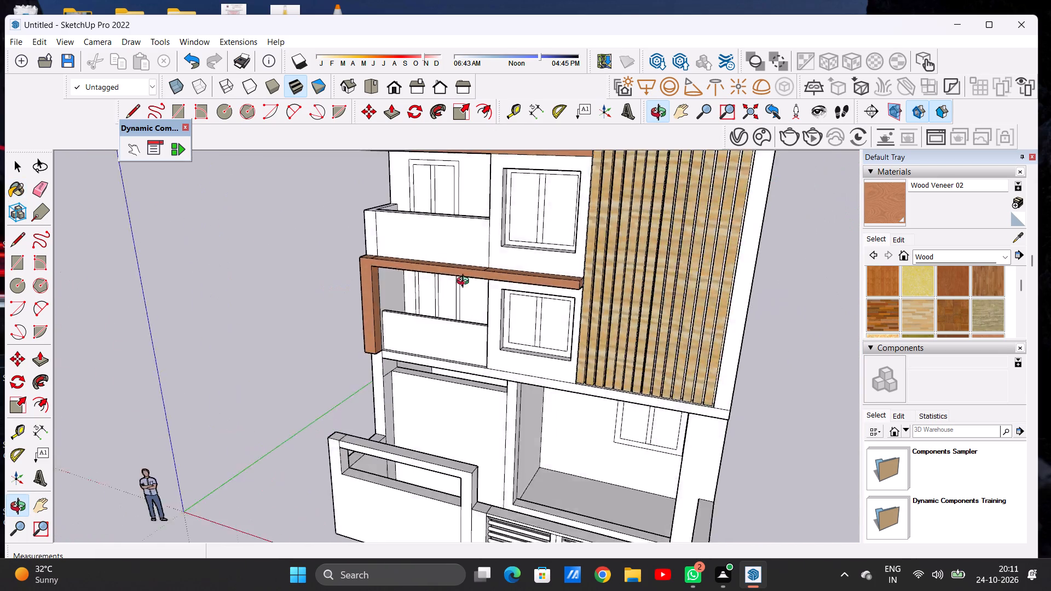
middle_click_drag(465, 282, 696, 277)
scroll(335, 320, "up", 3)
scroll(335, 320, "down", 1)
scroll(334, 320, "up", 2)
middle_click_drag(269, 331, 292, 304)
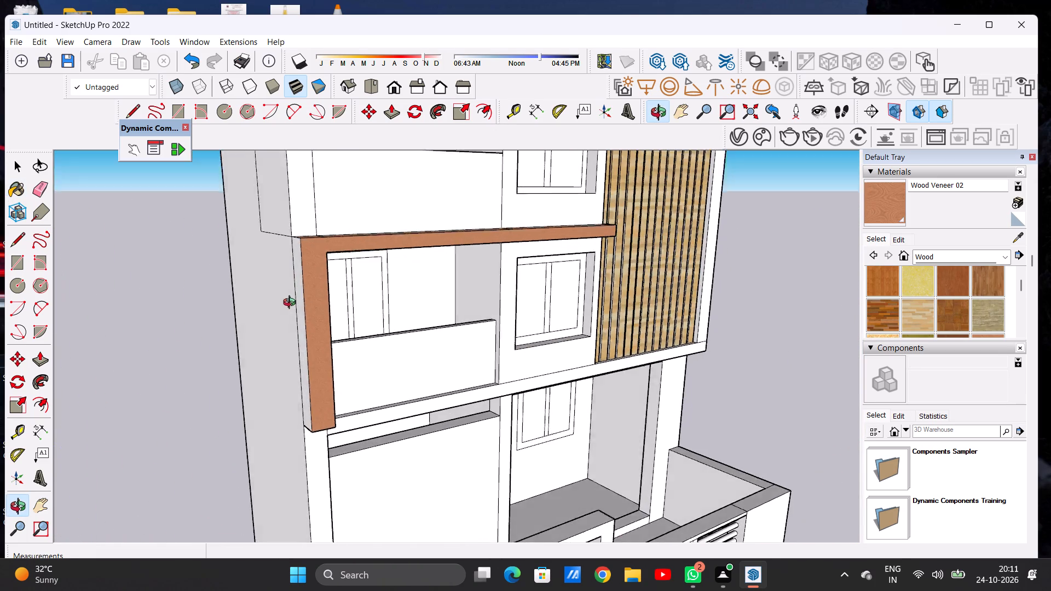
middle_click_drag(292, 304, 323, 277)
scroll(326, 274, "up", 7)
left_click(343, 271)
scroll(263, 360, "down", 2)
scroll(263, 360, "up", 1)
scroll(263, 360, "down", 12)
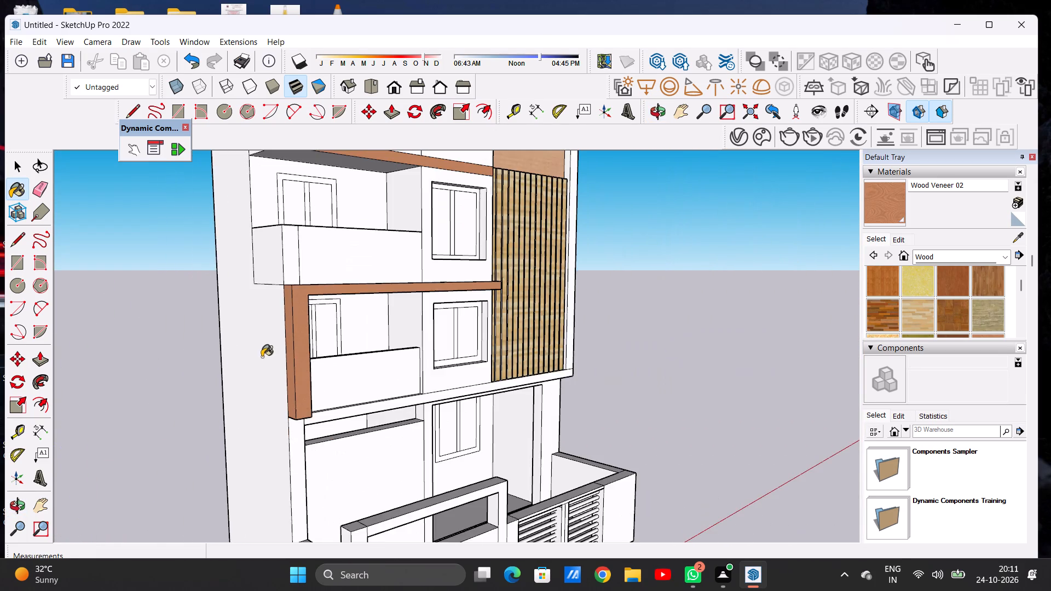
middle_click_drag(328, 399, 116, 328)
scroll(269, 407, "up", 6)
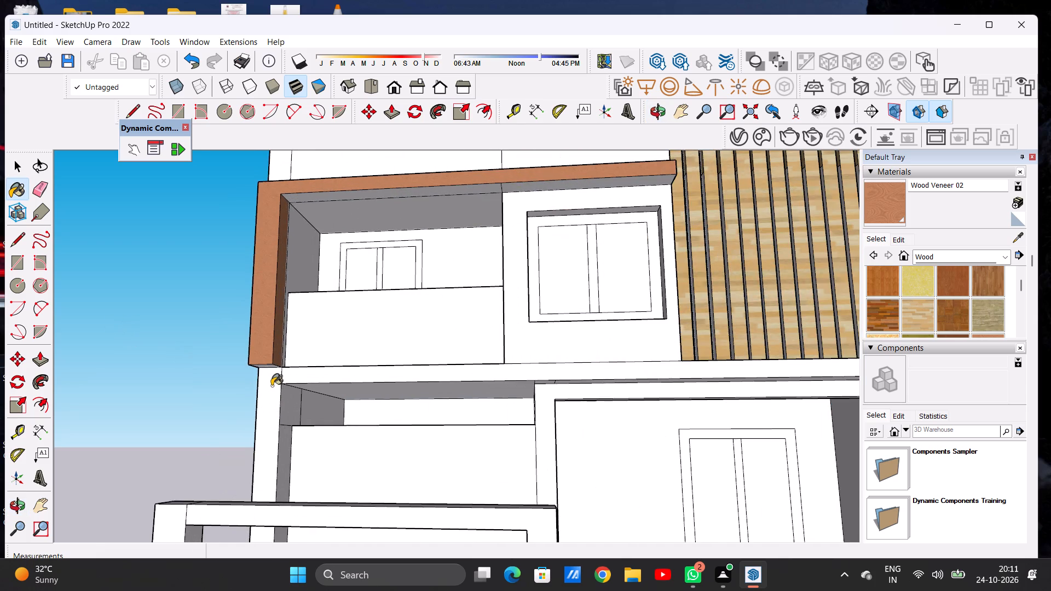
scroll(276, 372, "up", 7)
middle_click_drag(271, 377, 269, 346)
scroll(269, 346, "up", 6)
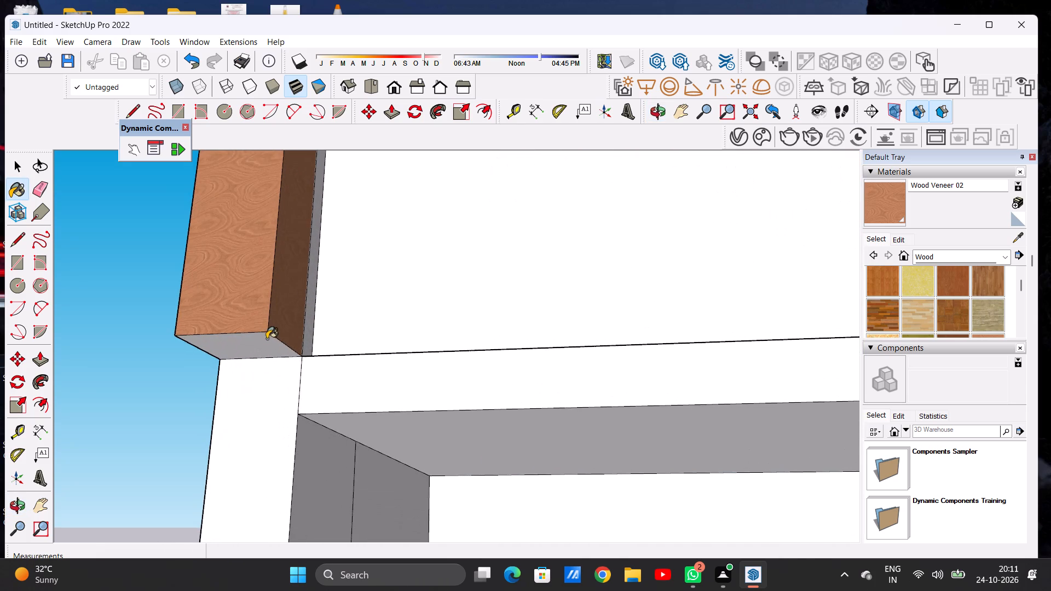
left_click(264, 342)
scroll(261, 333, "down", 6)
scroll(309, 362, "down", 9)
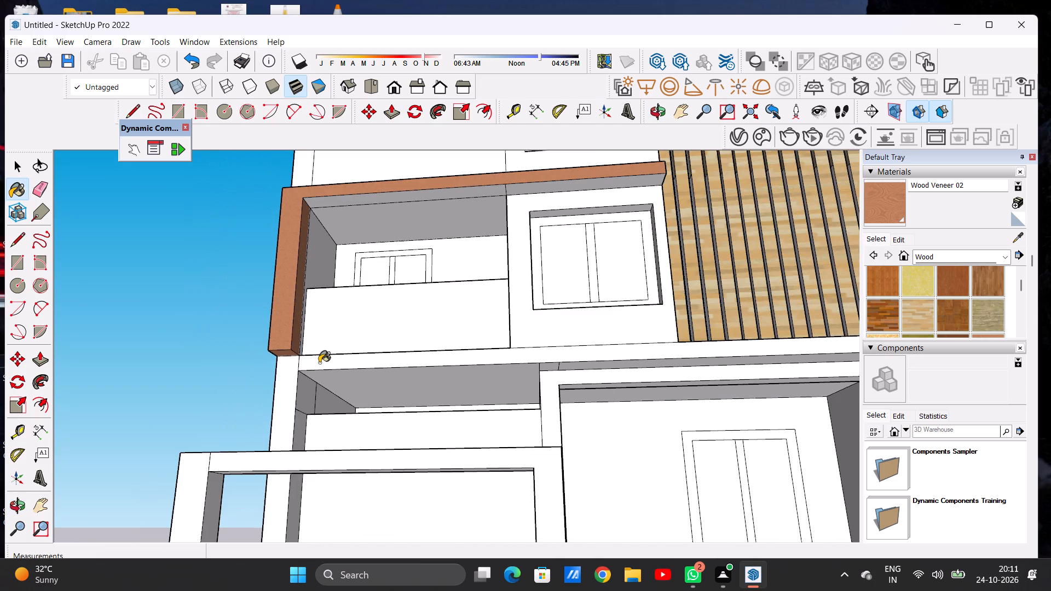
Draw a line about 20' 8 1/4" long along the slab band below the lowest balcony, closing it down to the band's lower edge under the louvres.
middle_click_drag(379, 337, 399, 451)
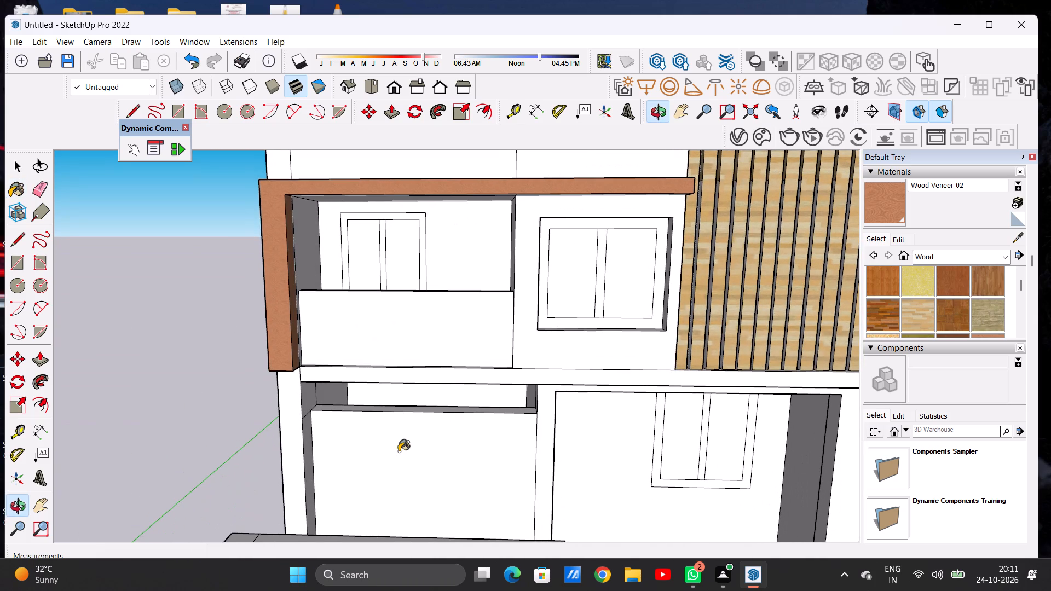
scroll(366, 412, "down", 2)
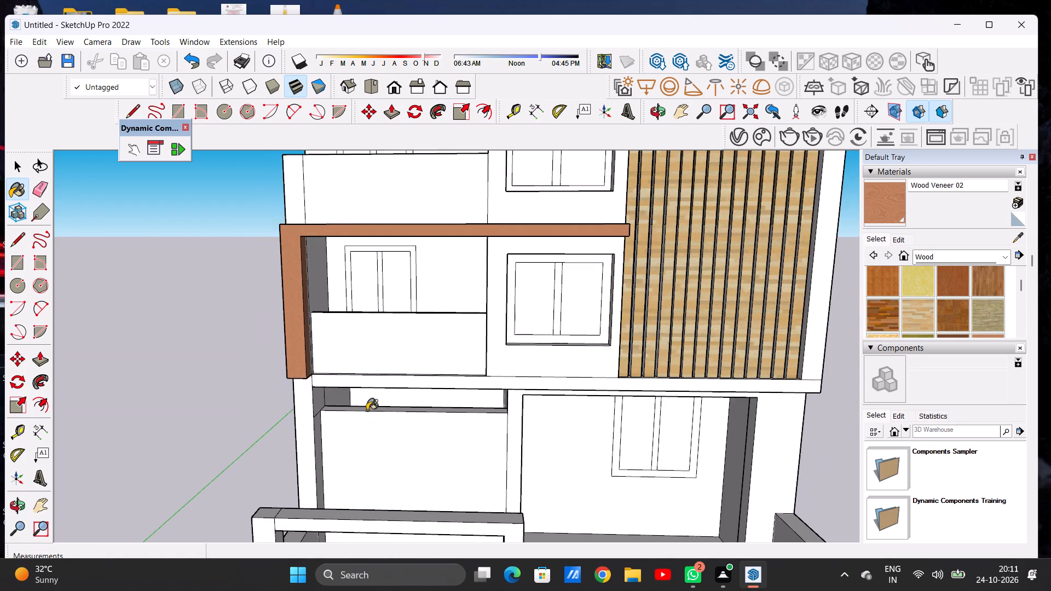
scroll(392, 408, "down", 1)
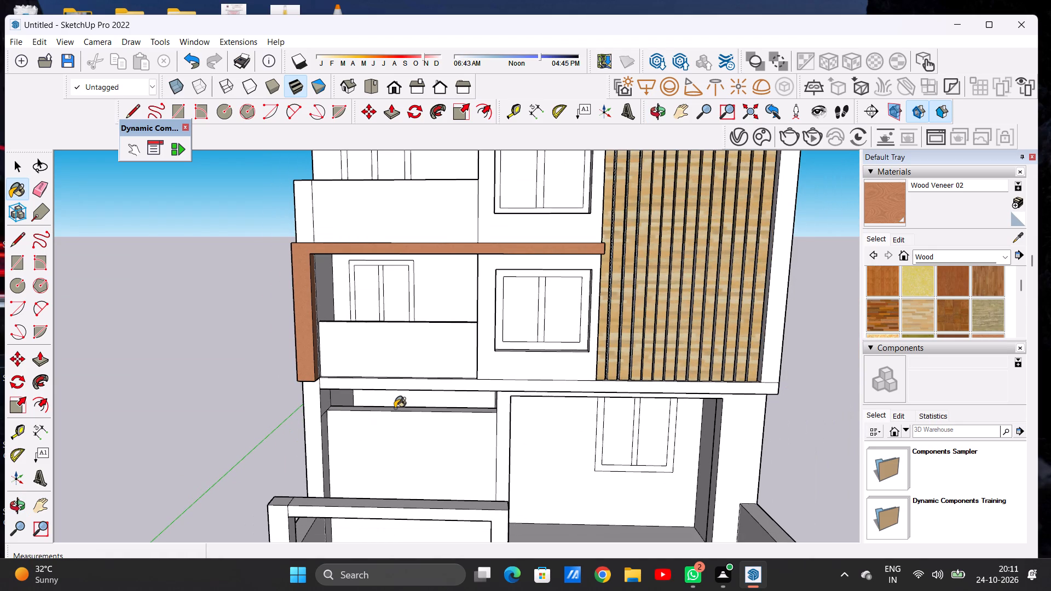
scroll(500, 390, "up", 5)
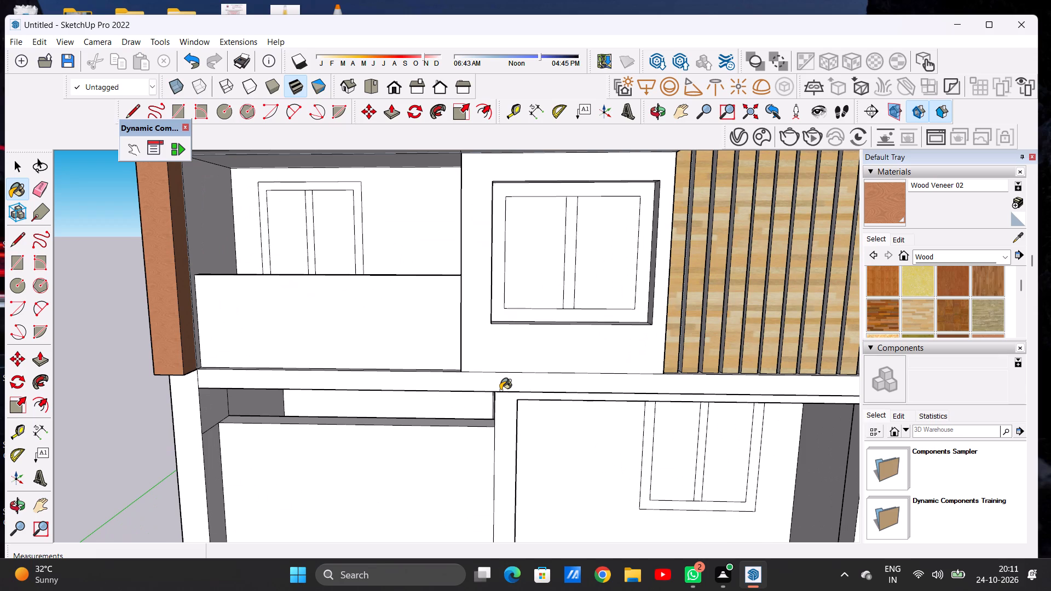
key("l")
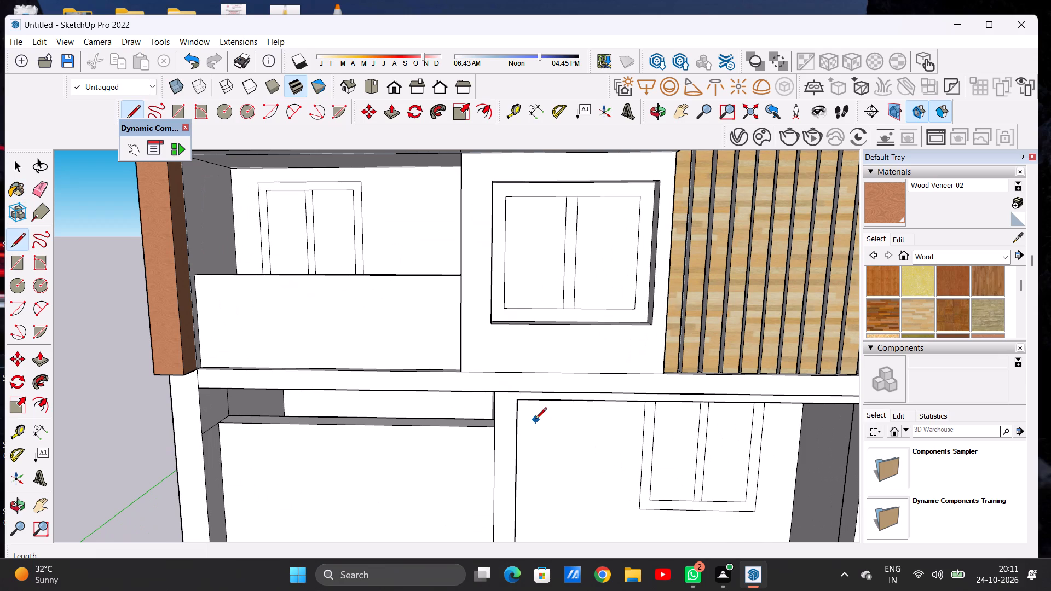
scroll(263, 381, "up", 6)
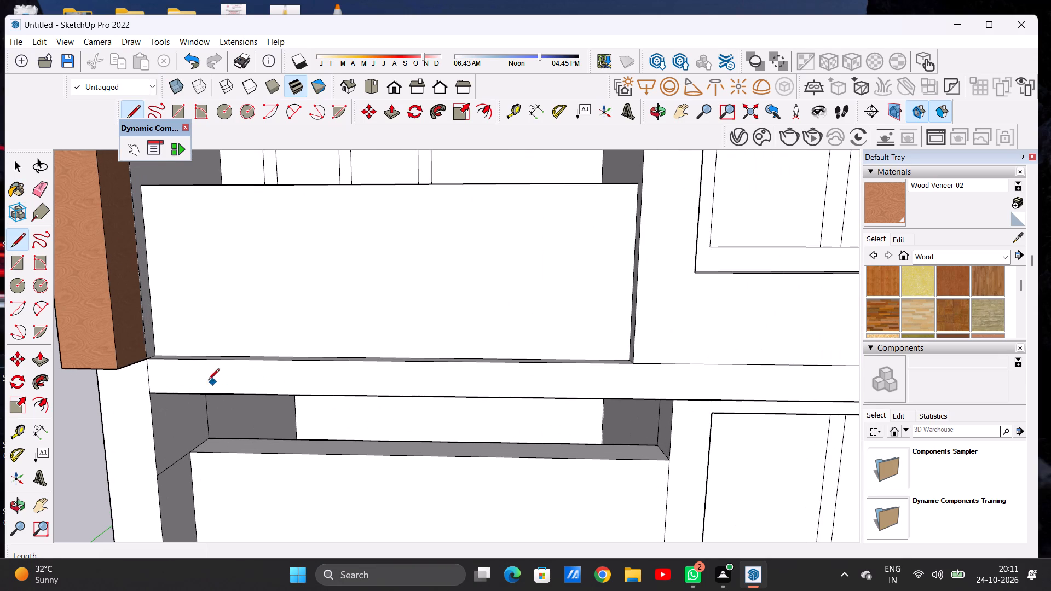
left_click(151, 377)
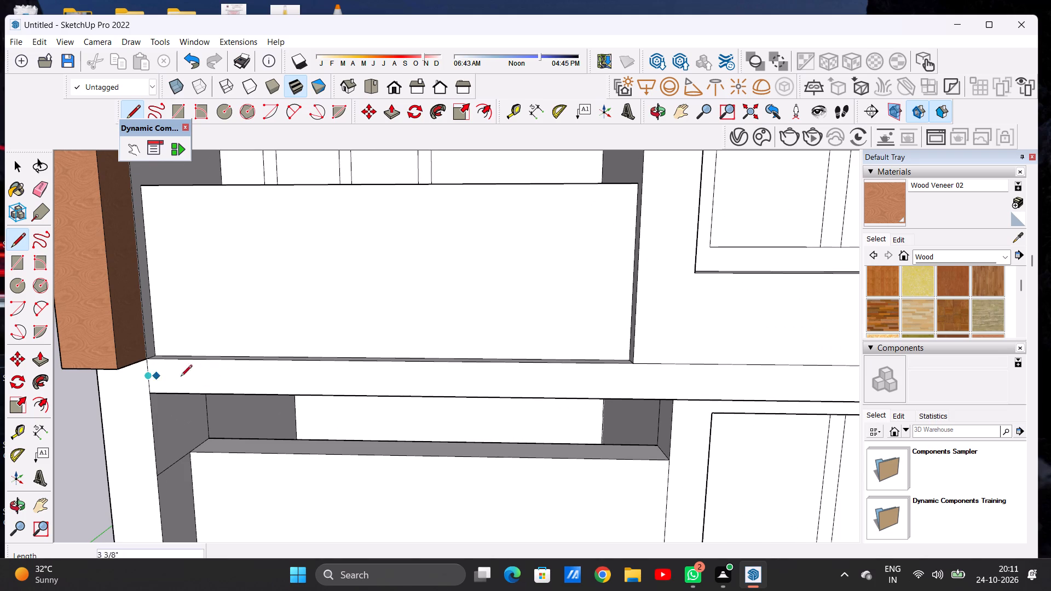
scroll(287, 375, "down", 11)
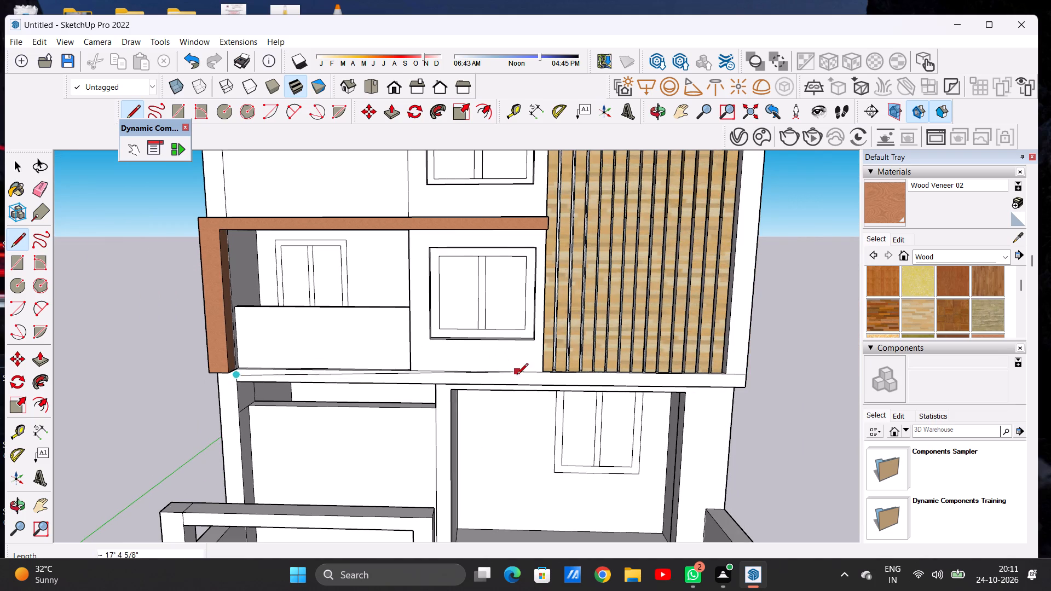
scroll(517, 375, "up", 6)
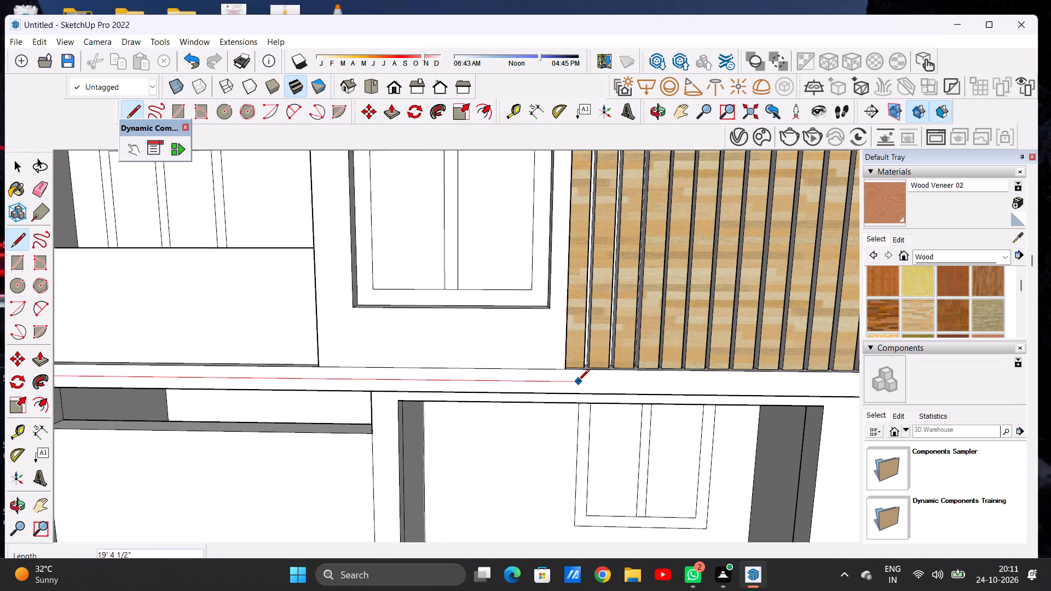
left_click(619, 387)
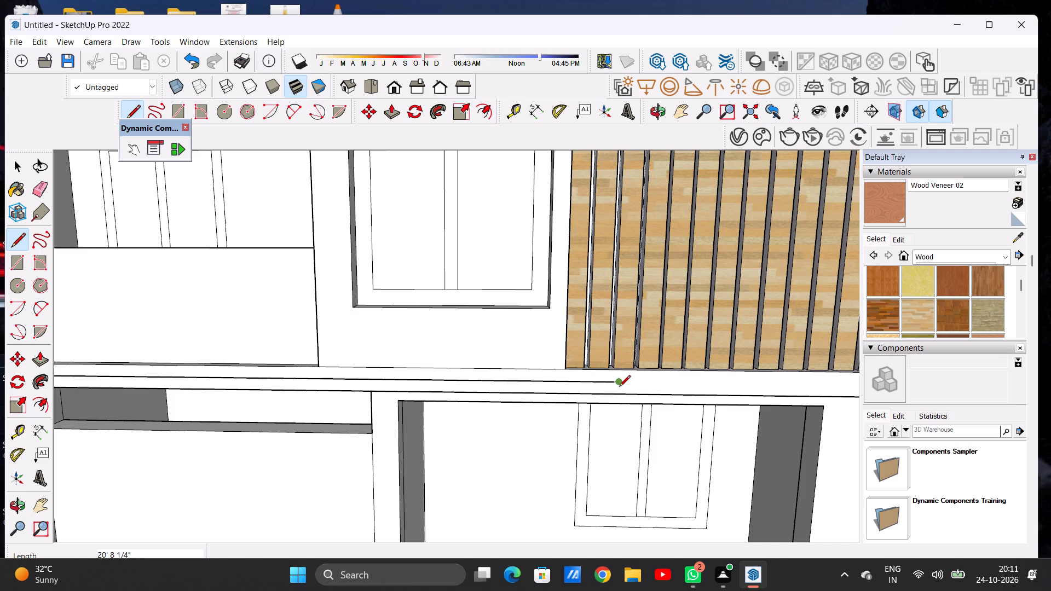
left_click(619, 395)
key("space")
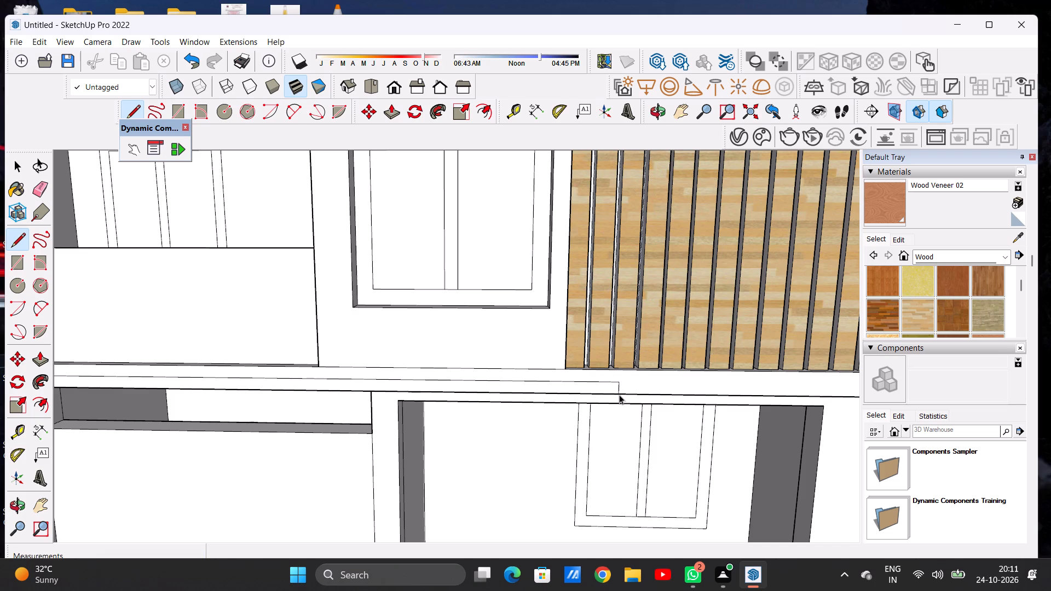
Paint the slab band's portion above the drawn line and under the louvres with Wood Veneer 02.
left_click(890, 205)
left_click(666, 381)
scroll(414, 399, "down", 5)
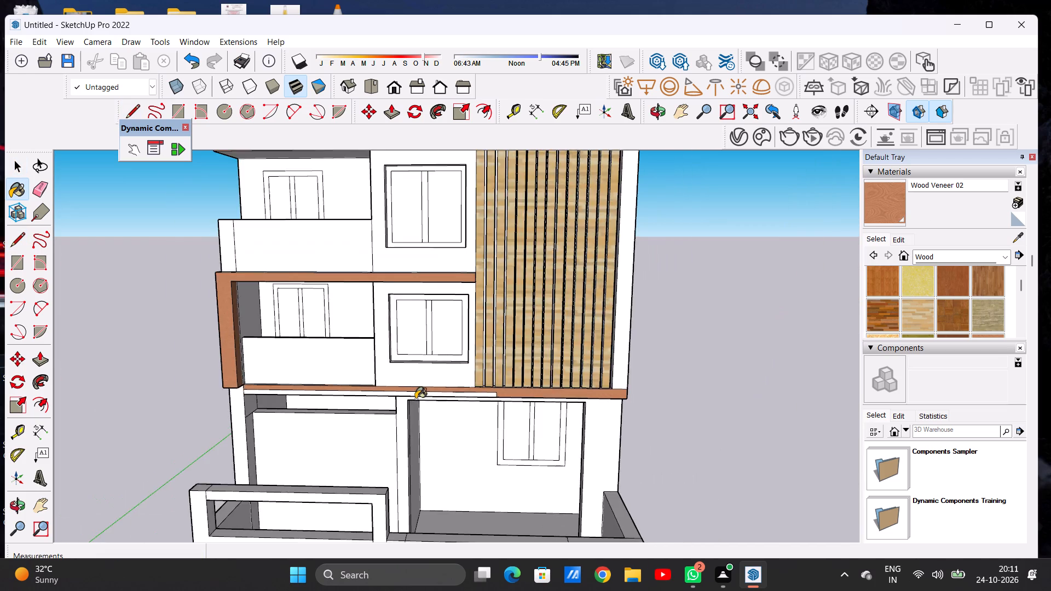
Paint the front of the vertical edge strip beside the louvres and cladding, including its parapet section, with Wood Veneer 02.
scroll(415, 399, "down", 8)
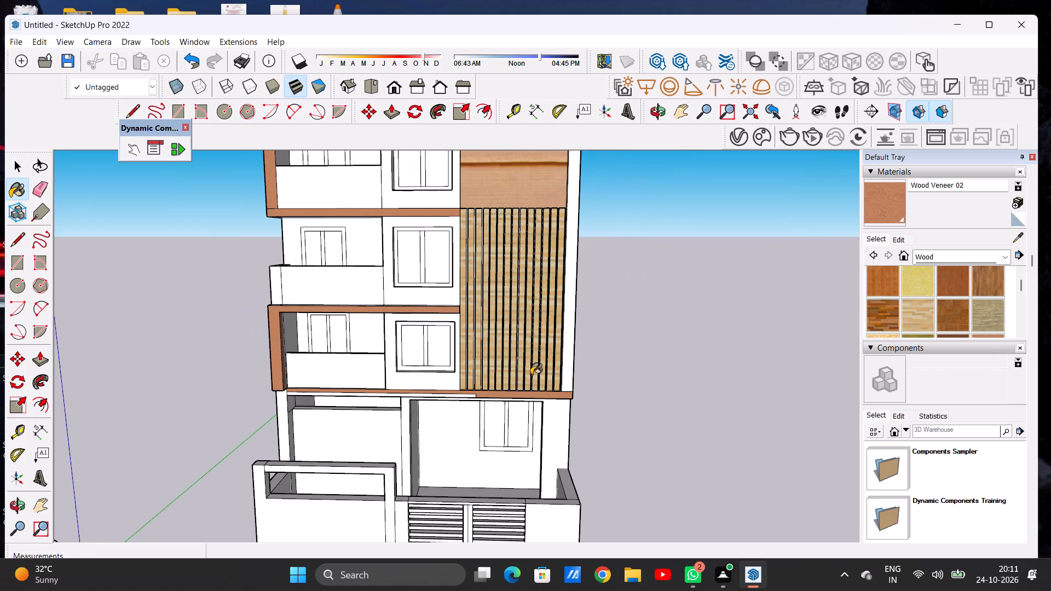
scroll(581, 350, "up", 5)
left_click(564, 361)
scroll(542, 409, "down", 8)
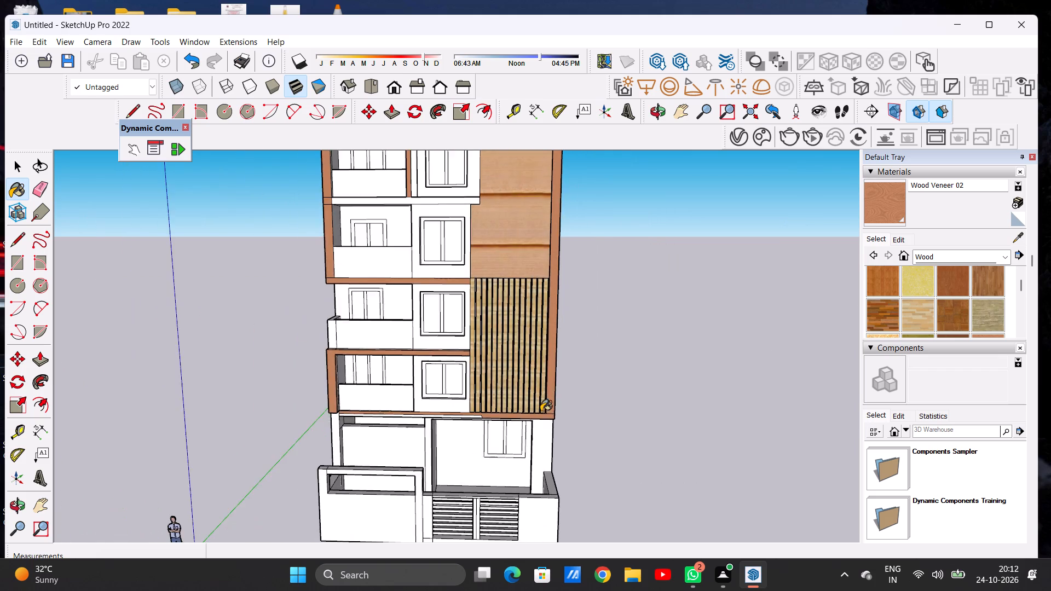
scroll(507, 428, "down", 6)
scroll(573, 245, "up", 3)
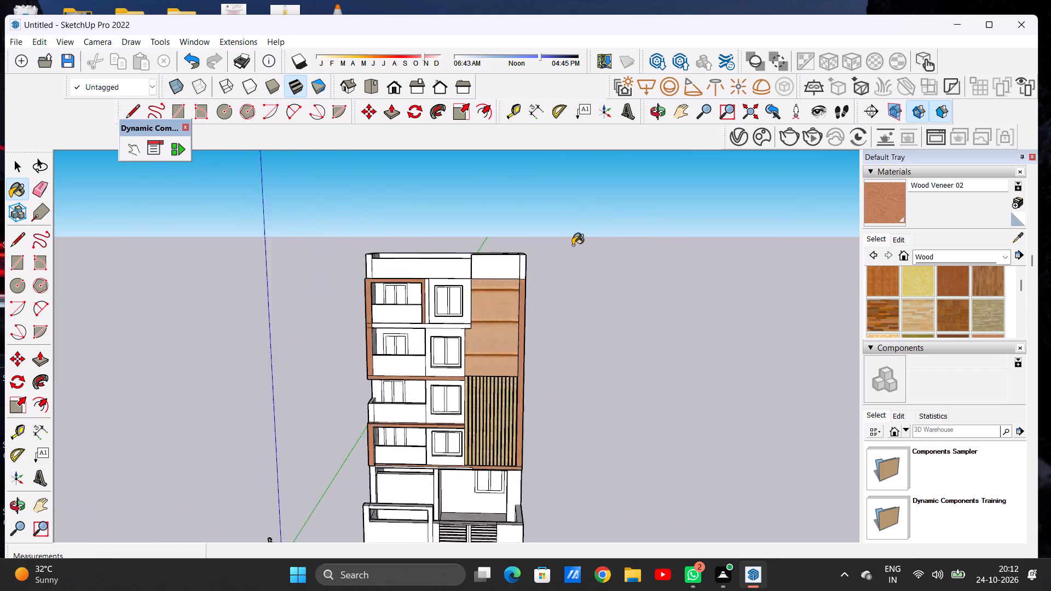
scroll(573, 245, "up", 4)
scroll(511, 272, "up", 4)
scroll(511, 272, "down", 1)
scroll(511, 272, "up", 2)
left_click(505, 268)
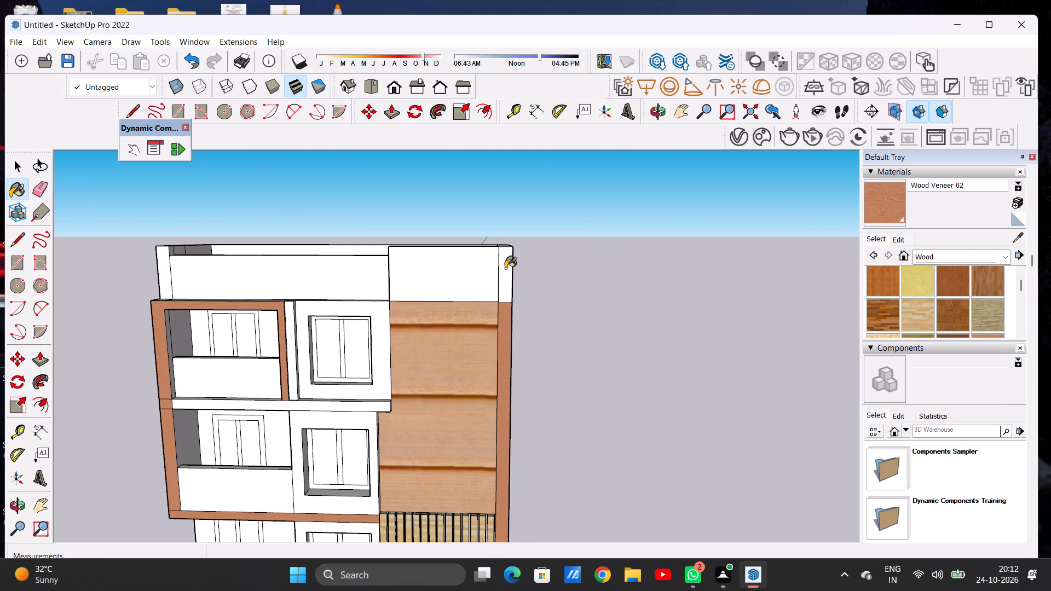
scroll(505, 268, "down", 5)
Paint the inner side of the vertical edge strip with Wood Veneer 02, from the louvres up to the small piece at the parapet's top.
middle_click_drag(480, 316, 686, 355)
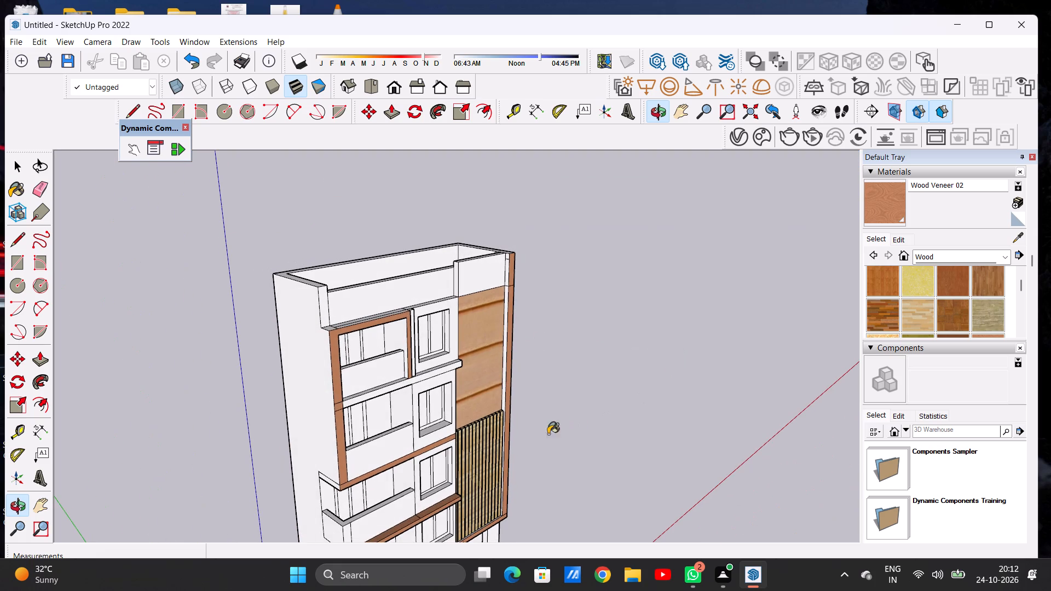
scroll(514, 418, "up", 19)
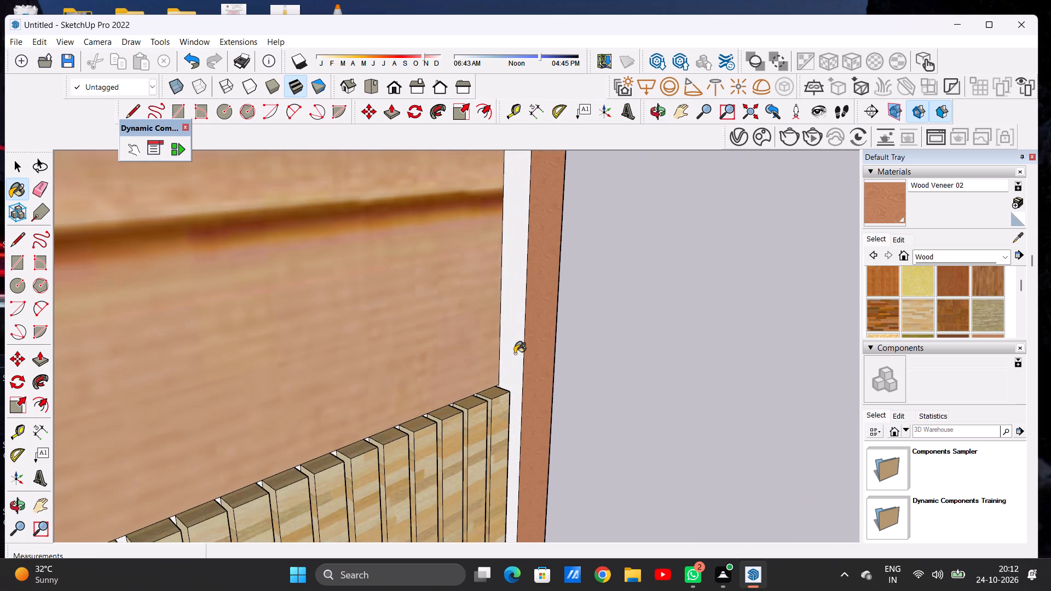
left_click(515, 354)
scroll(493, 385, "down", 6)
scroll(489, 393, "up", 1)
scroll(489, 393, "down", 12)
scroll(505, 205, "up", 3)
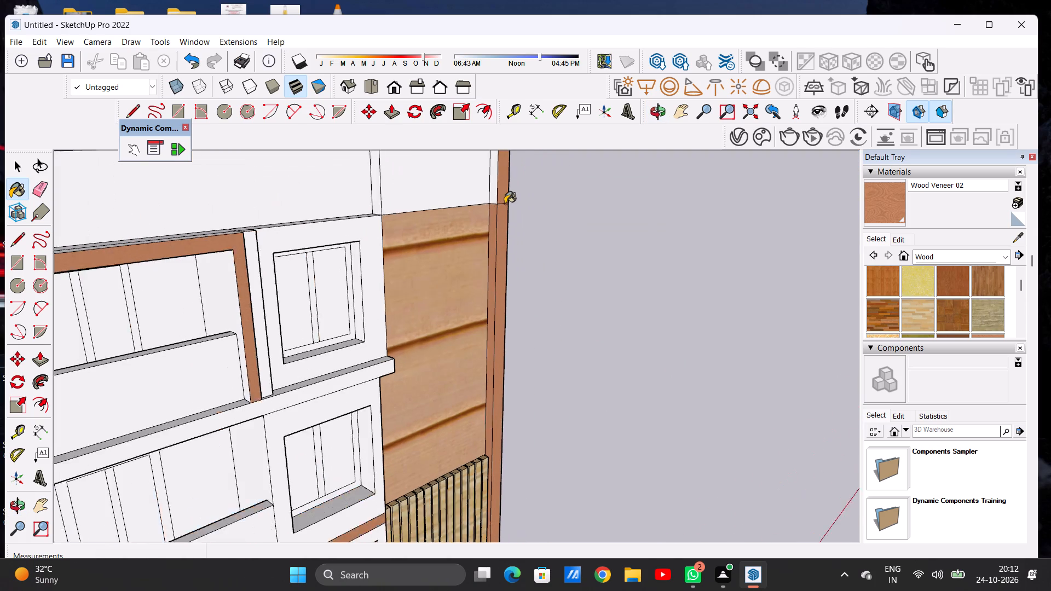
scroll(505, 204, "up", 1)
left_click(493, 186)
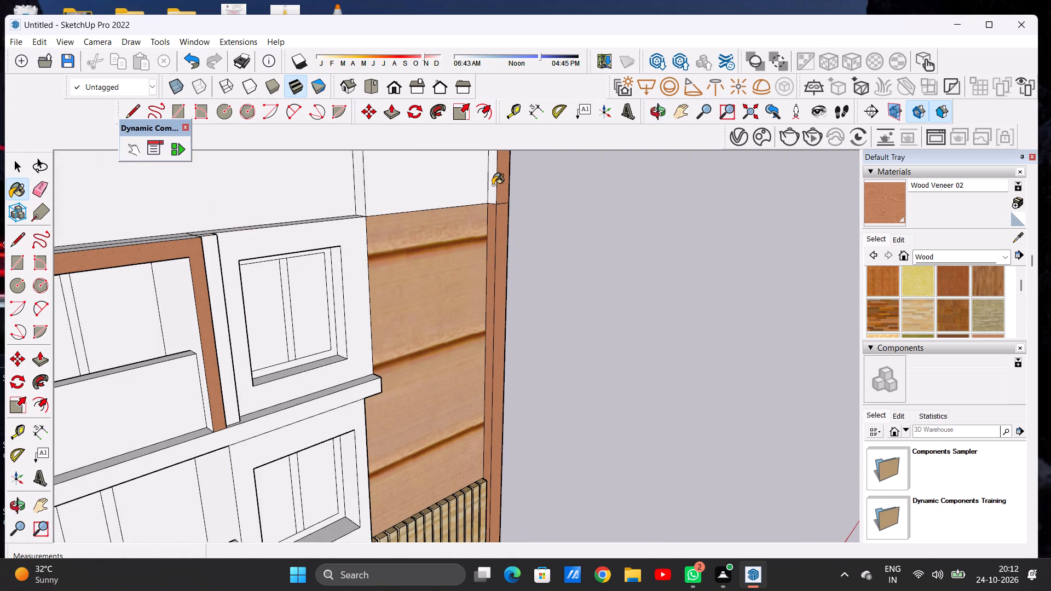
scroll(501, 229, "down", 12)
scroll(506, 186, "up", 7)
scroll(462, 212, "up", 12)
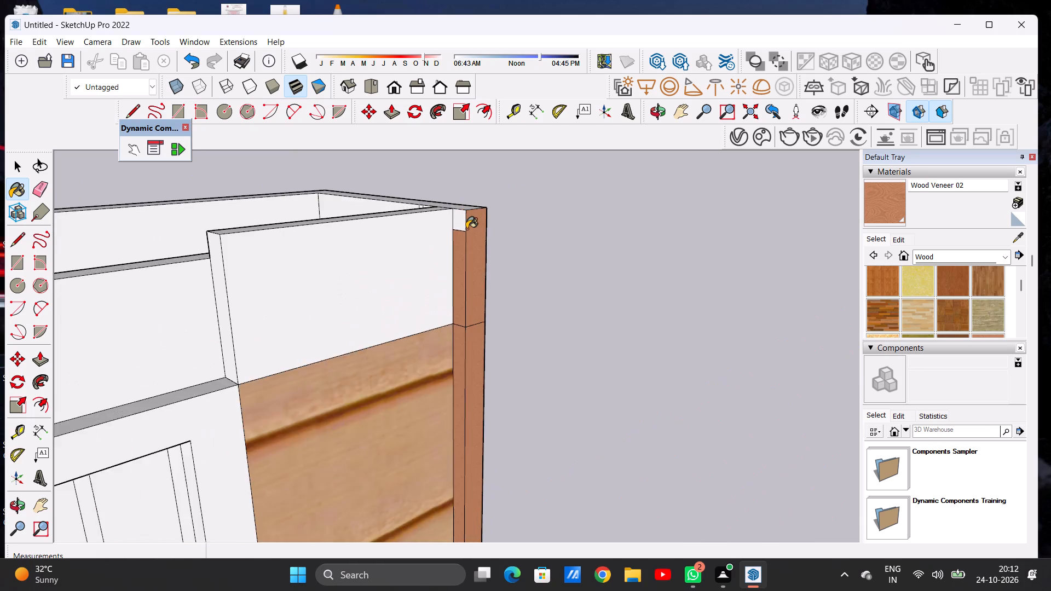
scroll(466, 229, "up", 6)
left_click(454, 208)
scroll(460, 246, "down", 20)
scroll(460, 246, "down", 4)
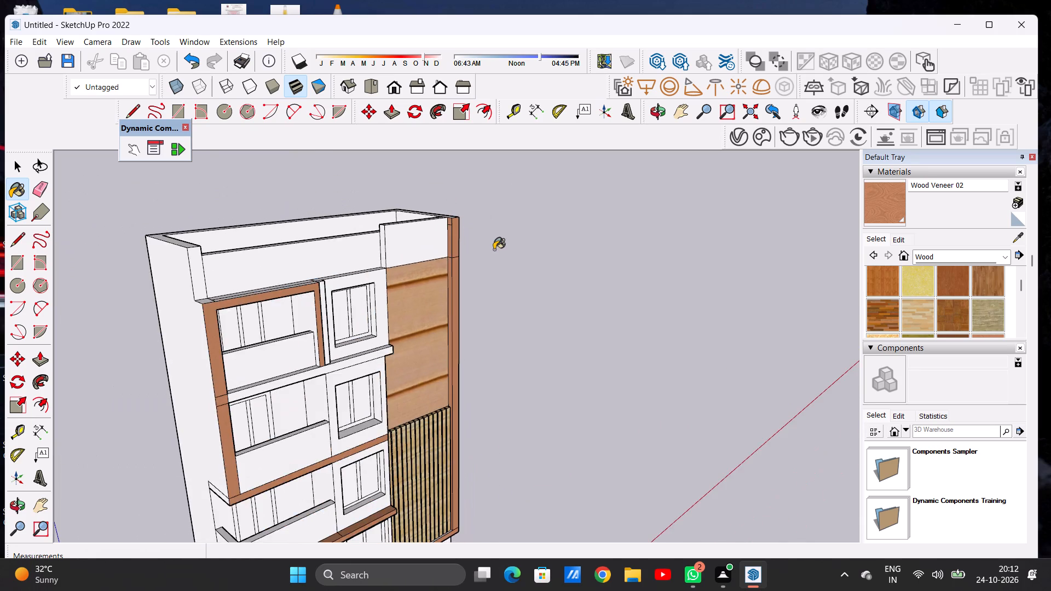
Paint the outer upright's inner face and the window-side upright's side face on the topmost balcony's frame with Wood Veneer 02.
middle_click_drag(499, 256, 93, 253)
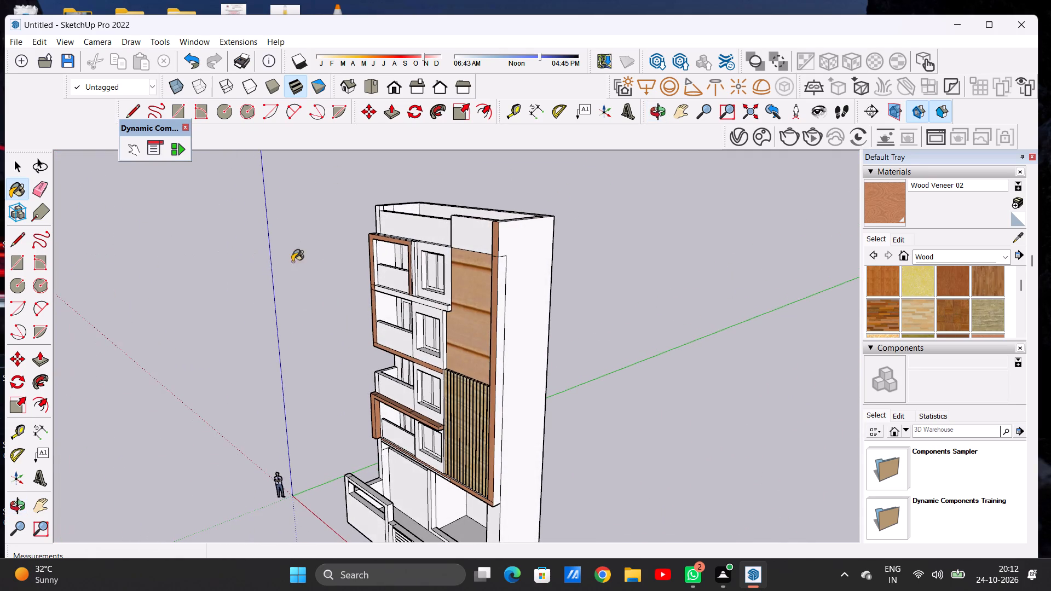
scroll(379, 265, "up", 16)
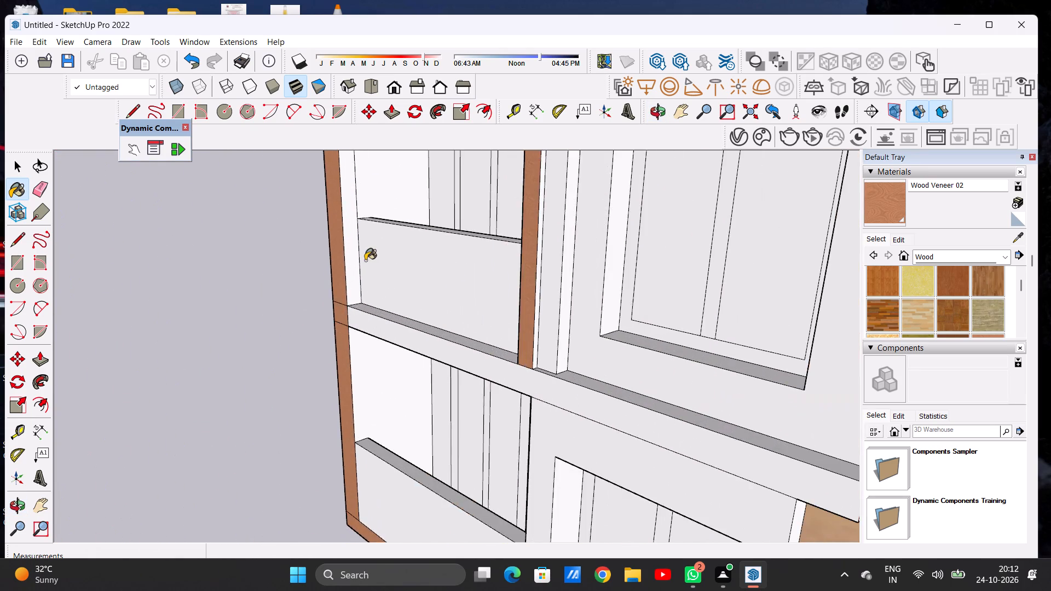
scroll(365, 260, "up", 4)
left_click(339, 290)
scroll(350, 240, "down", 13)
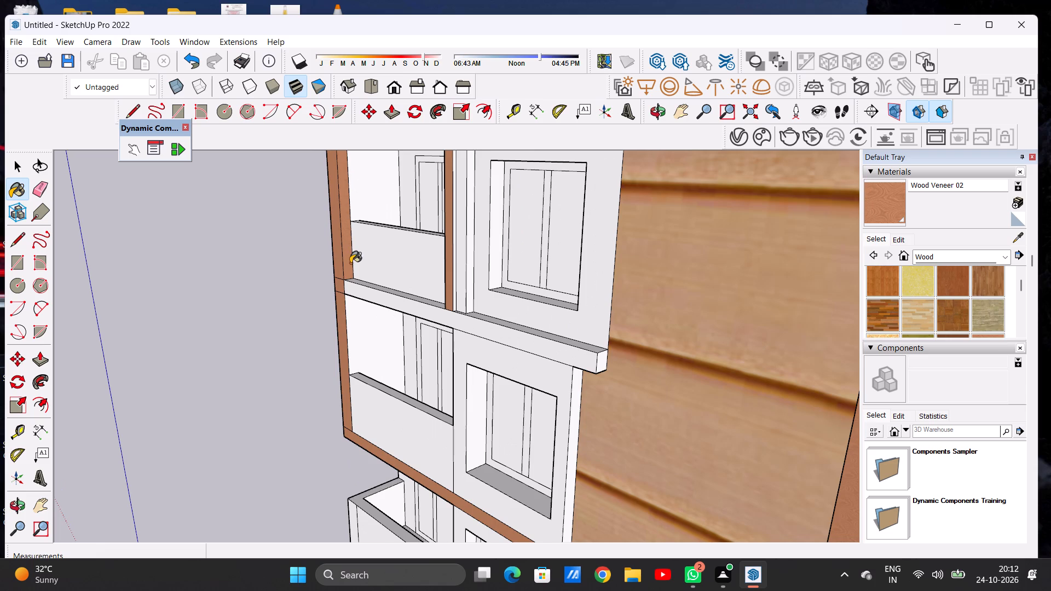
scroll(433, 258, "up", 20)
left_click(433, 258)
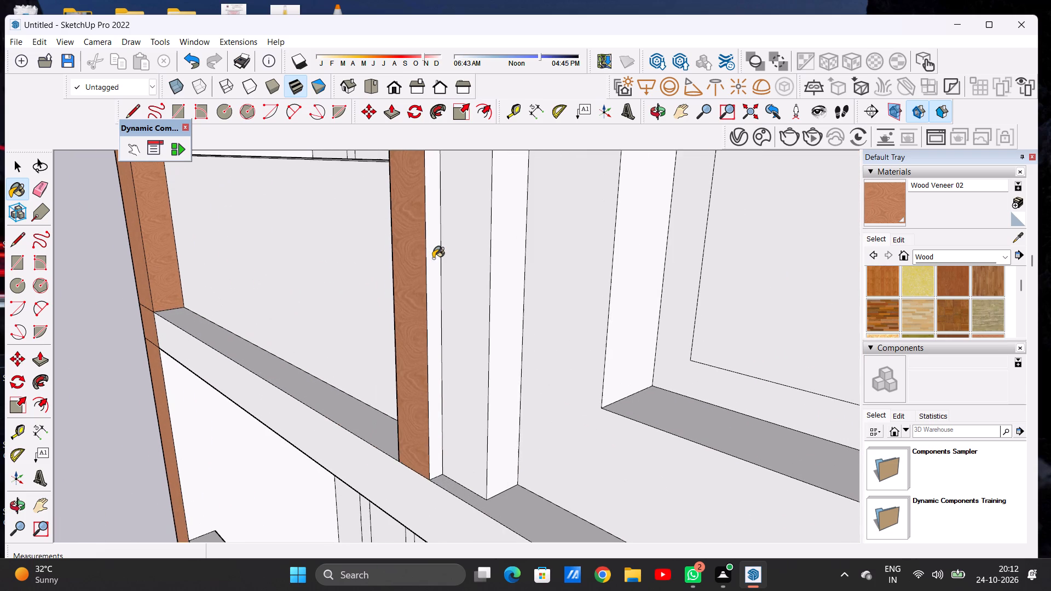
Paint the front strip of the top face on the topmost balcony's frame with Wood Veneer 02.
scroll(410, 284, "down", 20)
scroll(410, 284, "down", 5)
middle_click_drag(355, 249, 395, 292)
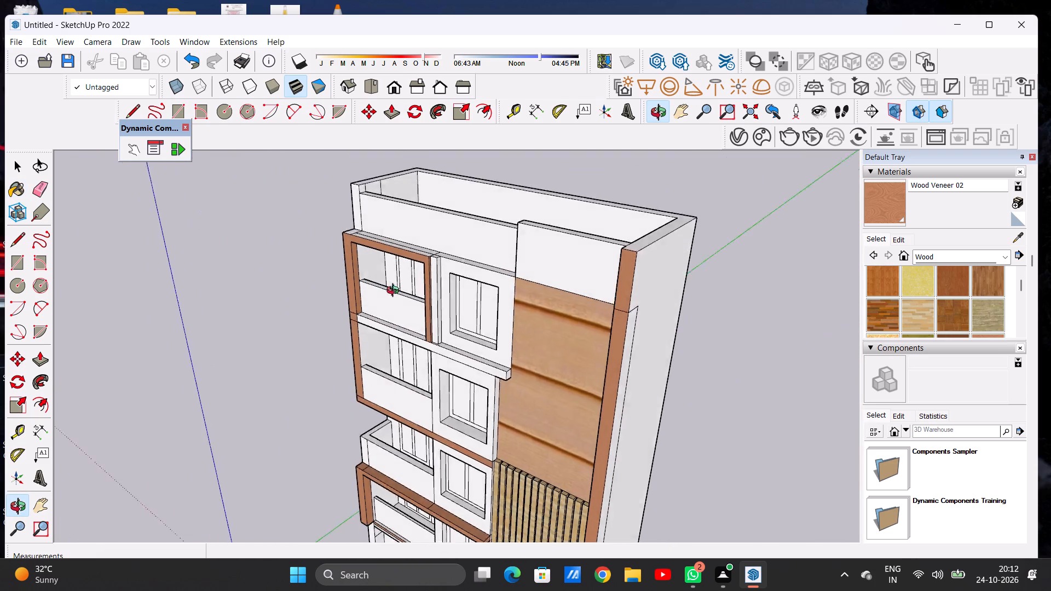
middle_click_drag(395, 292, 412, 352)
scroll(407, 289, "up", 7)
scroll(411, 242, "up", 6)
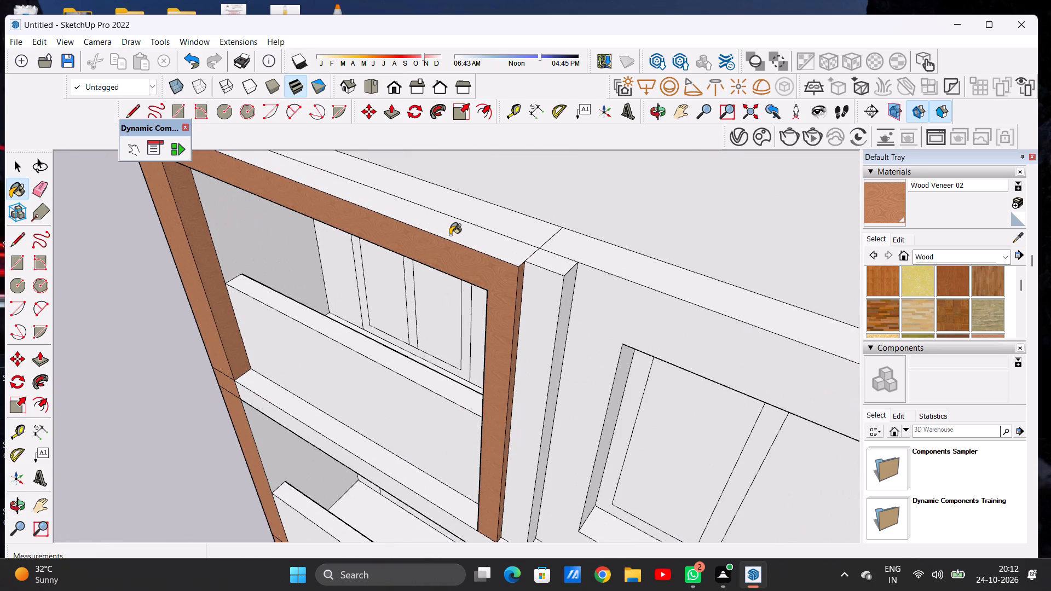
left_click(450, 235)
scroll(464, 259, "down", 6)
scroll(269, 166, "up", 4)
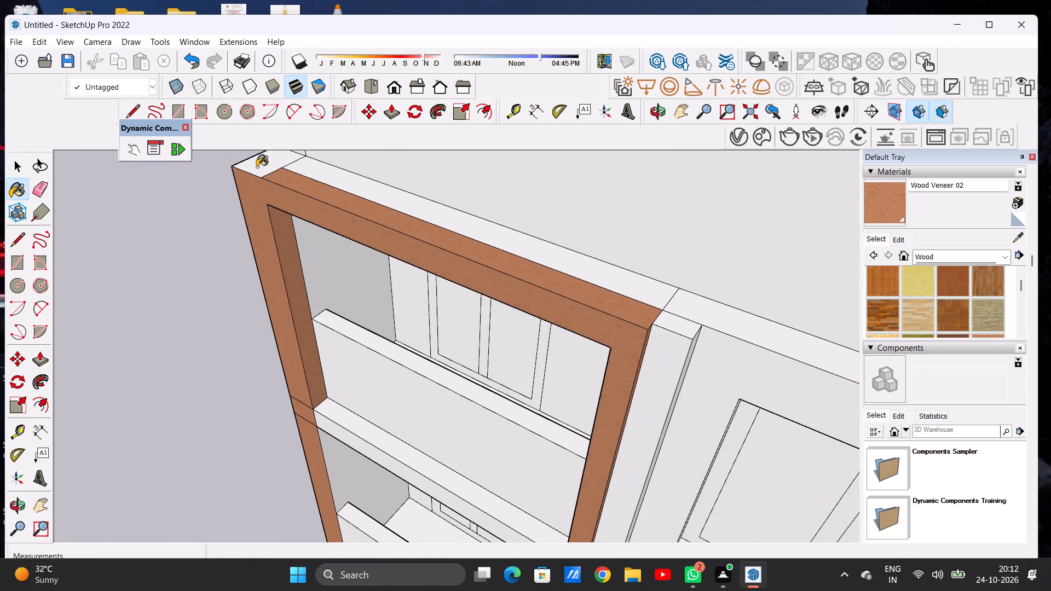
Paint the small outer corner piece and the rear strip of the topmost balcony frame's top face with Wood Veneer 02.
left_click(257, 167)
left_click(364, 188)
Examine the front facade's materials from a distance and up close around the topmost balcony.
scroll(358, 230, "down", 10)
middle_click_drag(438, 251, 548, 164)
scroll(436, 250, "down", 6)
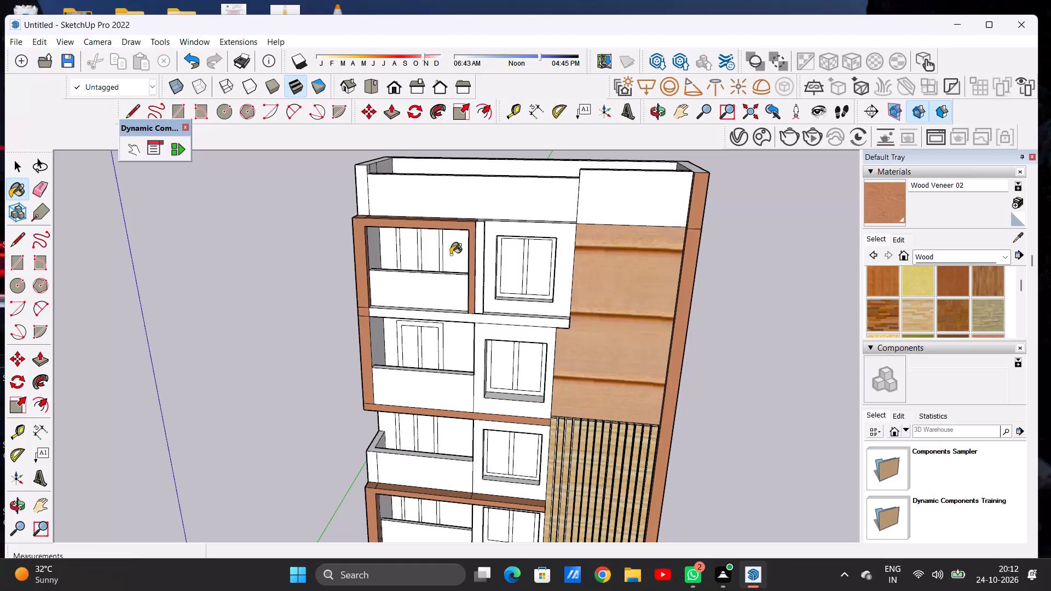
scroll(421, 259, "down", 5)
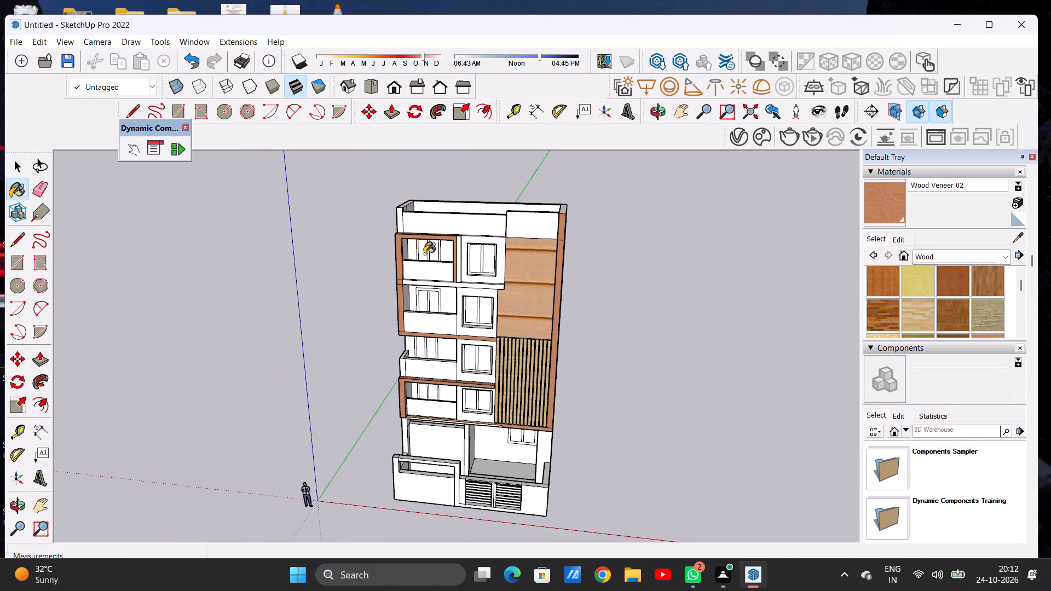
middle_click_drag(458, 258, 570, 236)
middle_click_drag(568, 236, 516, 236)
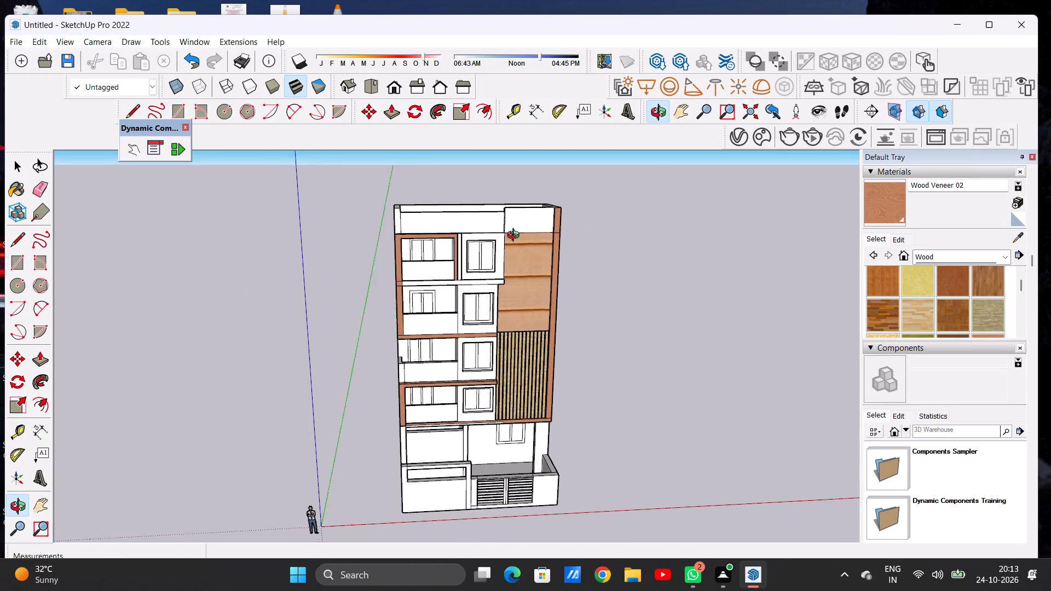
middle_click_drag(516, 236, 494, 240)
scroll(445, 241, "up", 2)
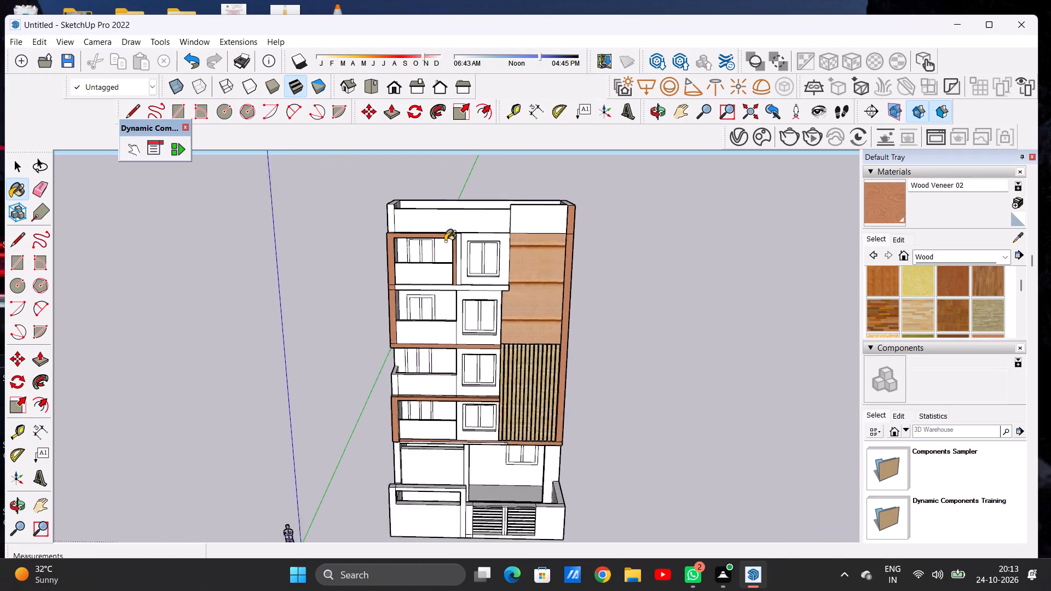
scroll(445, 241, "up", 6)
scroll(460, 252, "down", 1)
scroll(460, 252, "up", 1)
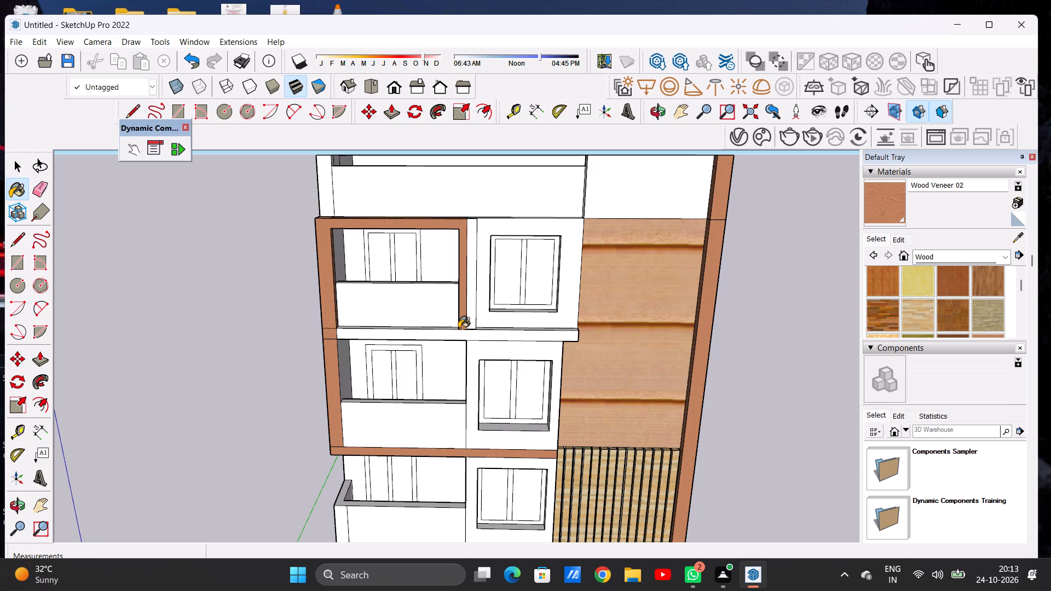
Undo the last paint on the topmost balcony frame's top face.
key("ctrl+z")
Paint the rear strip of the top face on the topmost balcony's frame with Wood Veneer 02.
scroll(459, 328, "down", 7)
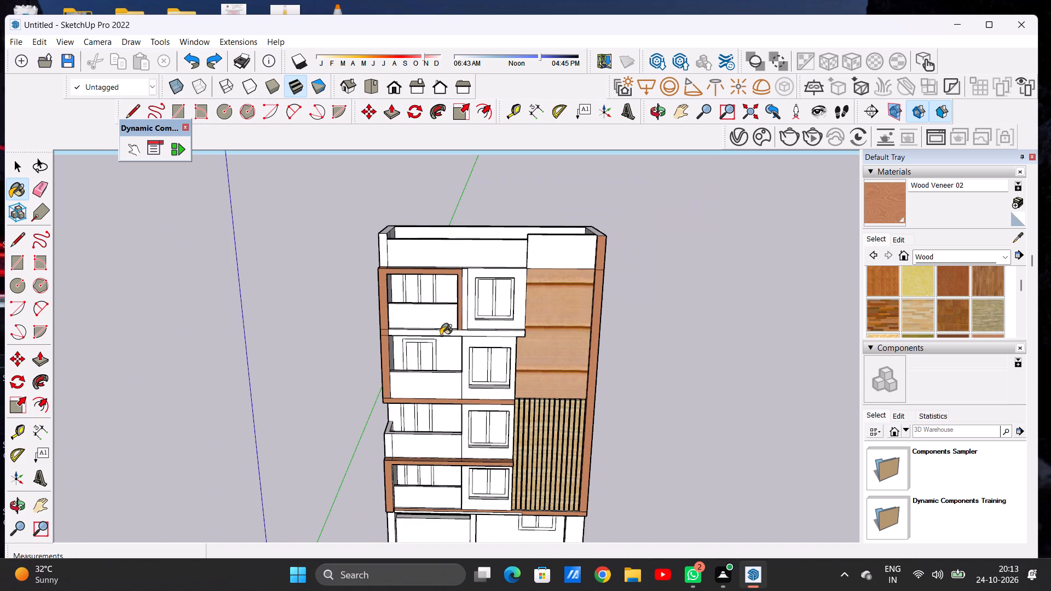
middle_click_drag(432, 376, 429, 494)
scroll(434, 283, "up", 4)
scroll(469, 319, "up", 6)
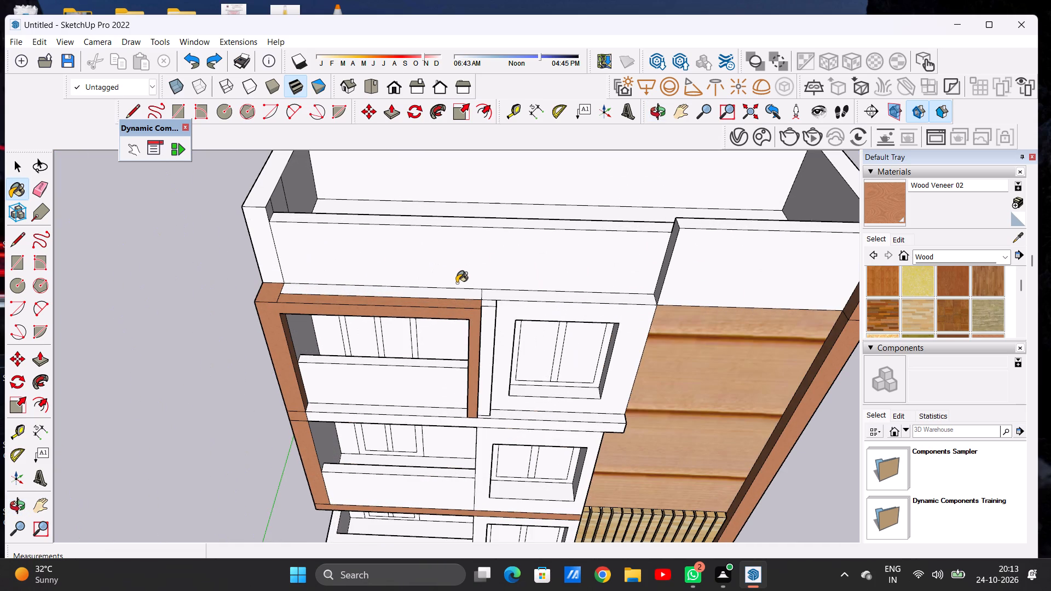
left_click(467, 291)
key("space")
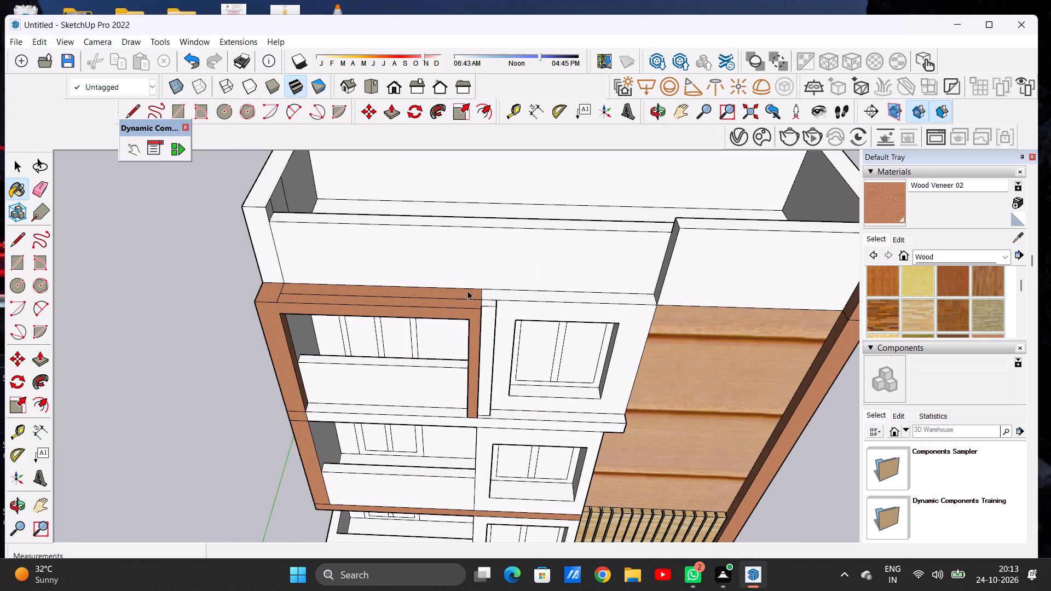
Paint the front face of the topmost balcony's frame with Color M00 from the Colors collection.
scroll(318, 394, "down", 9)
middle_click_drag(354, 369, 374, 239)
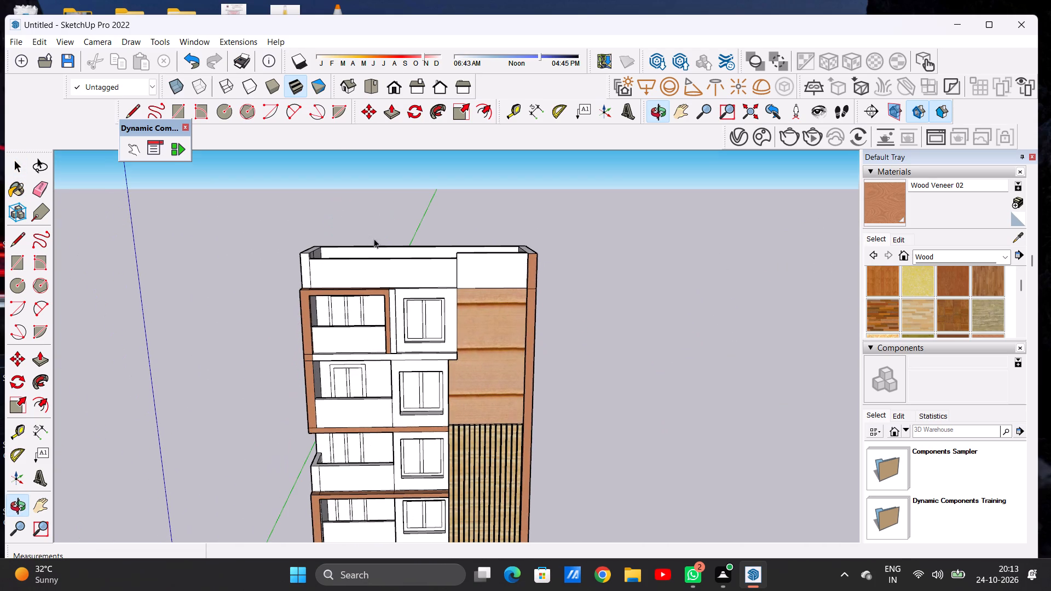
scroll(376, 300, "up", 7)
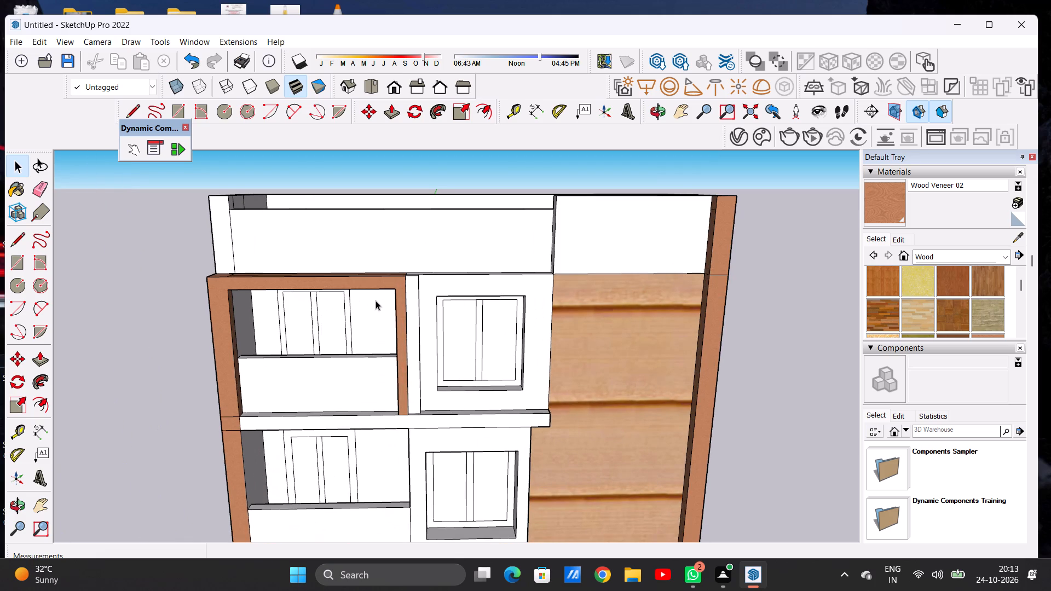
scroll(377, 296, "up", 2)
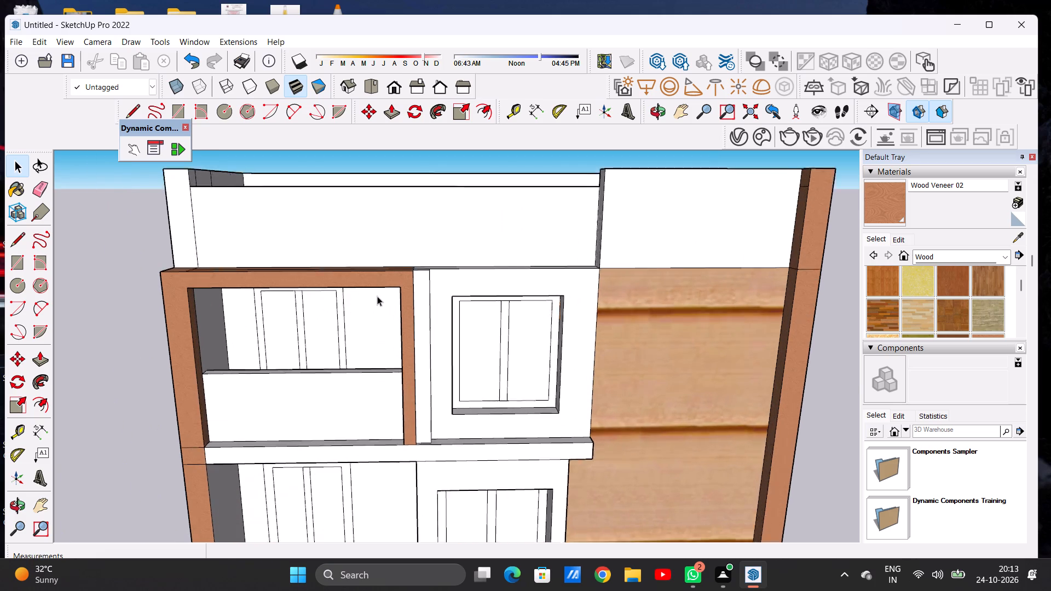
scroll(377, 296, "up", 1)
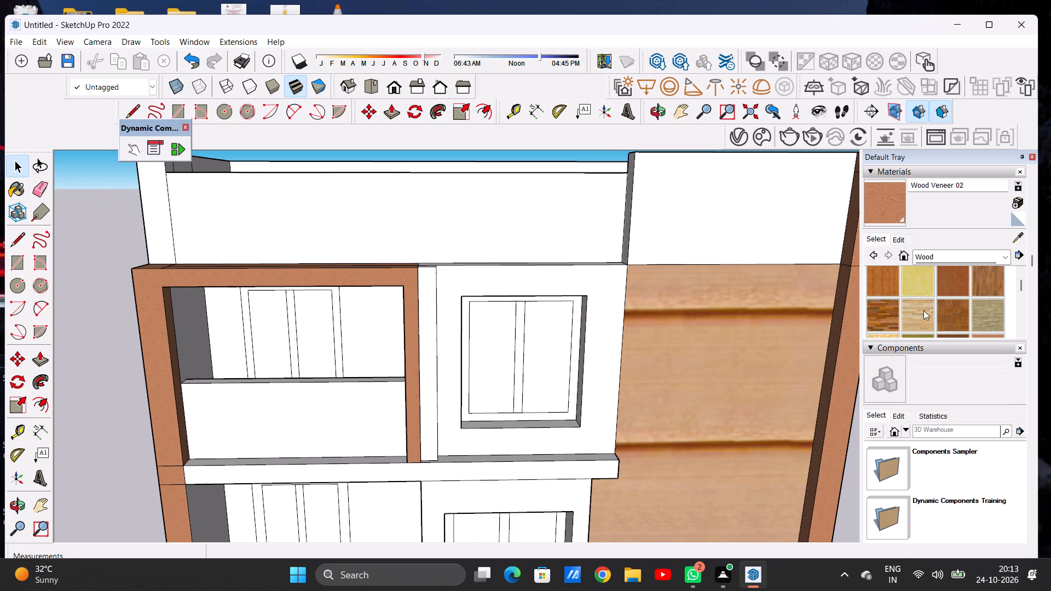
scroll(923, 310, "down", 1)
scroll(927, 299, "up", 1)
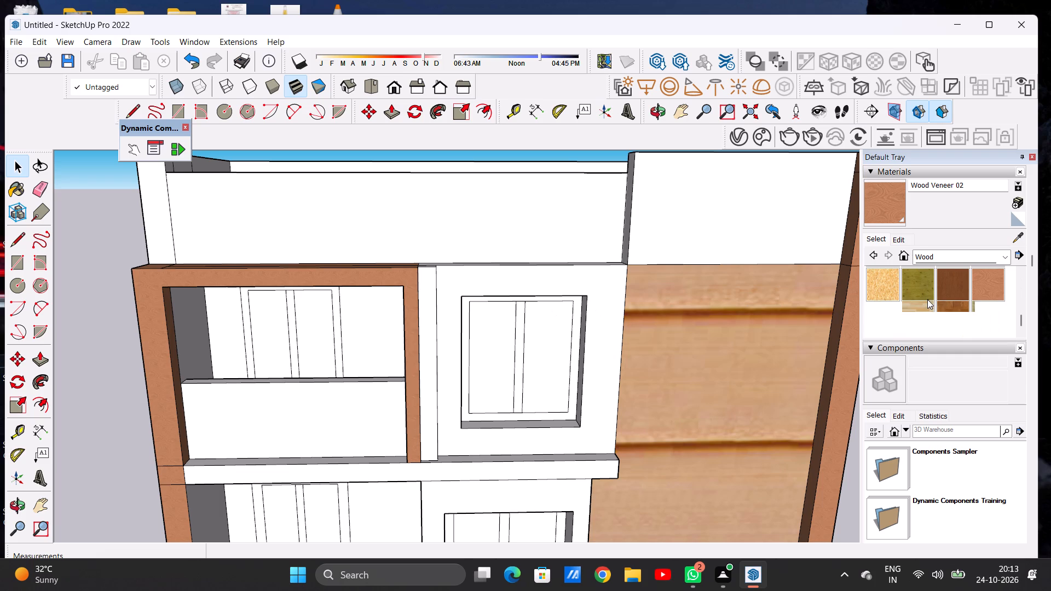
left_click(929, 259)
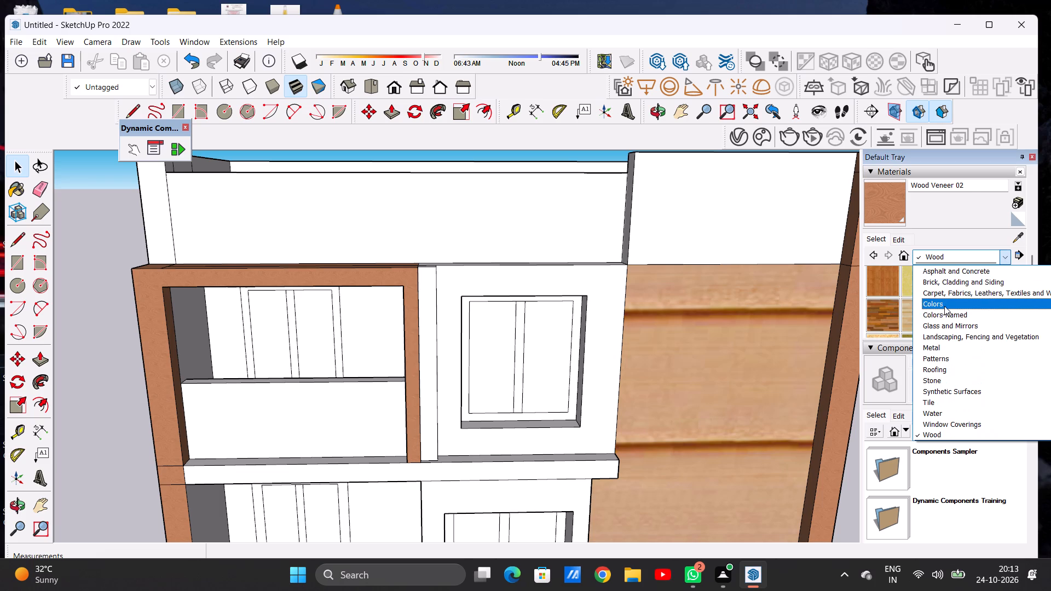
left_click(944, 306)
scroll(940, 309, "down", 7)
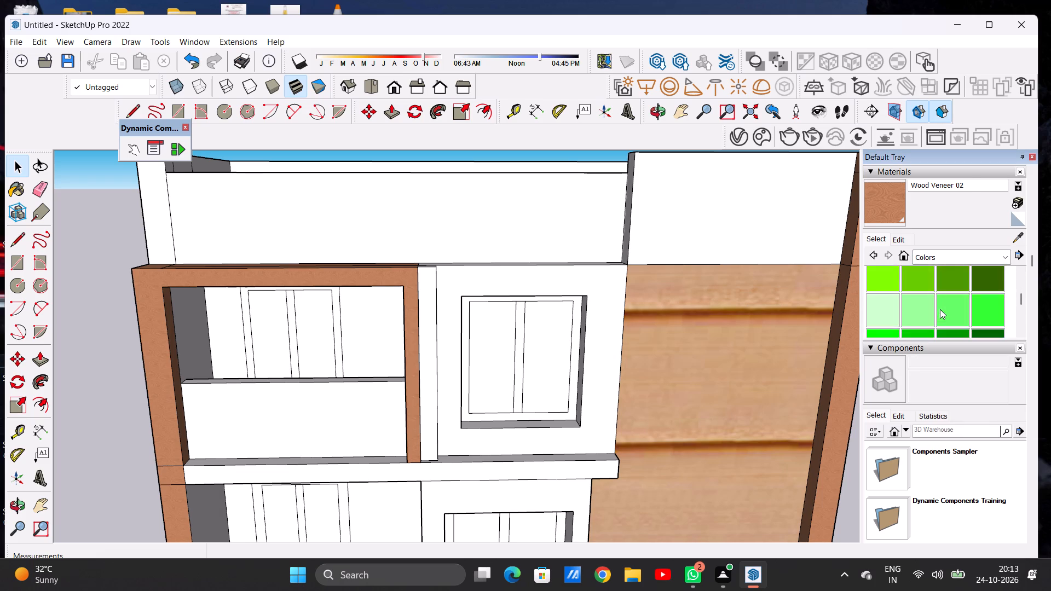
scroll(940, 309, "down", 6)
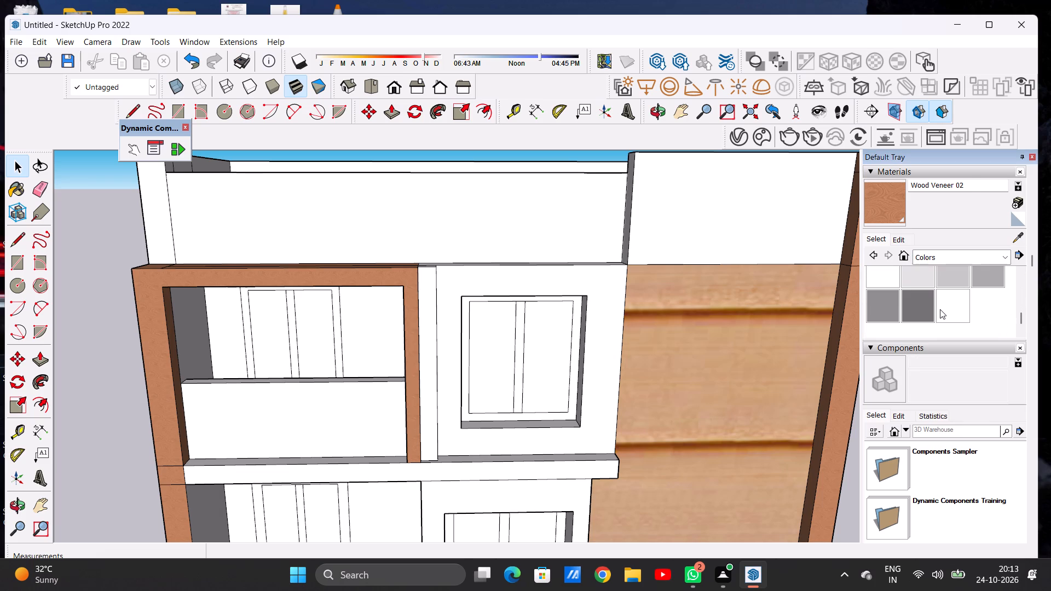
left_click(887, 275)
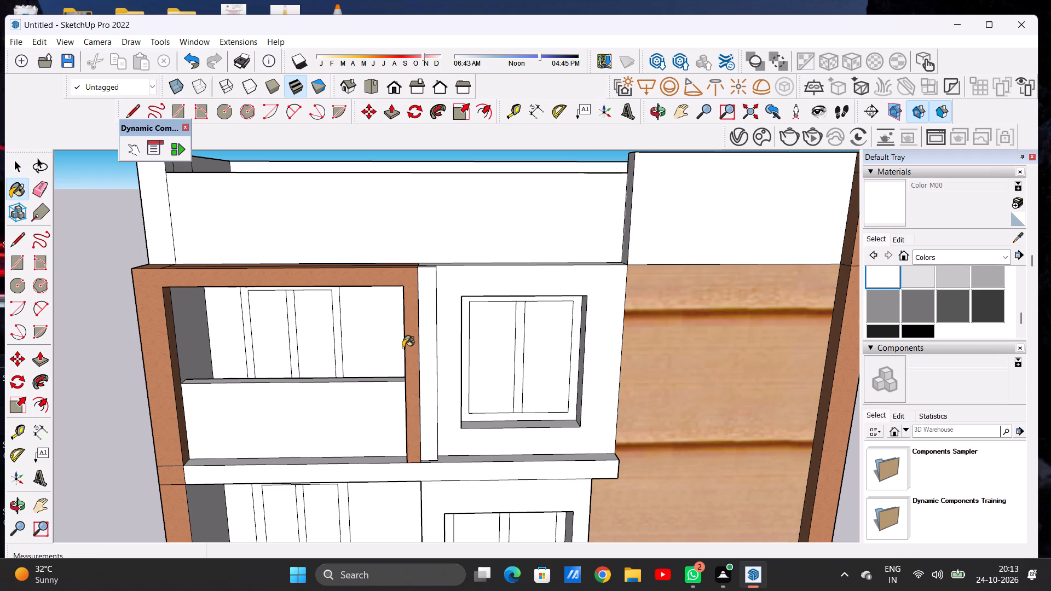
scroll(403, 347, "up", 5)
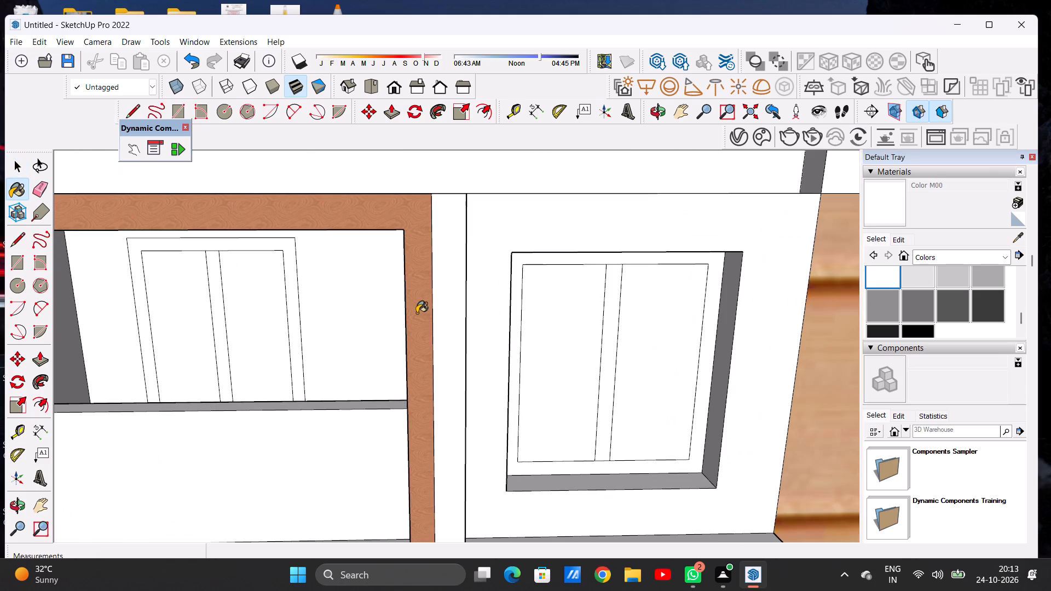
left_click(417, 313)
scroll(424, 356, "down", 8)
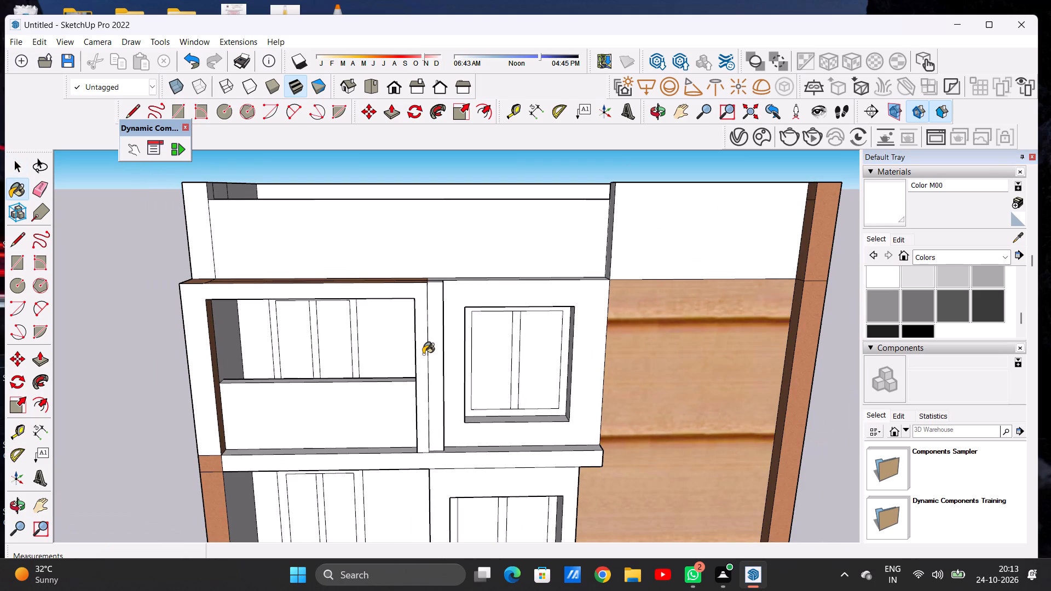
key("space")
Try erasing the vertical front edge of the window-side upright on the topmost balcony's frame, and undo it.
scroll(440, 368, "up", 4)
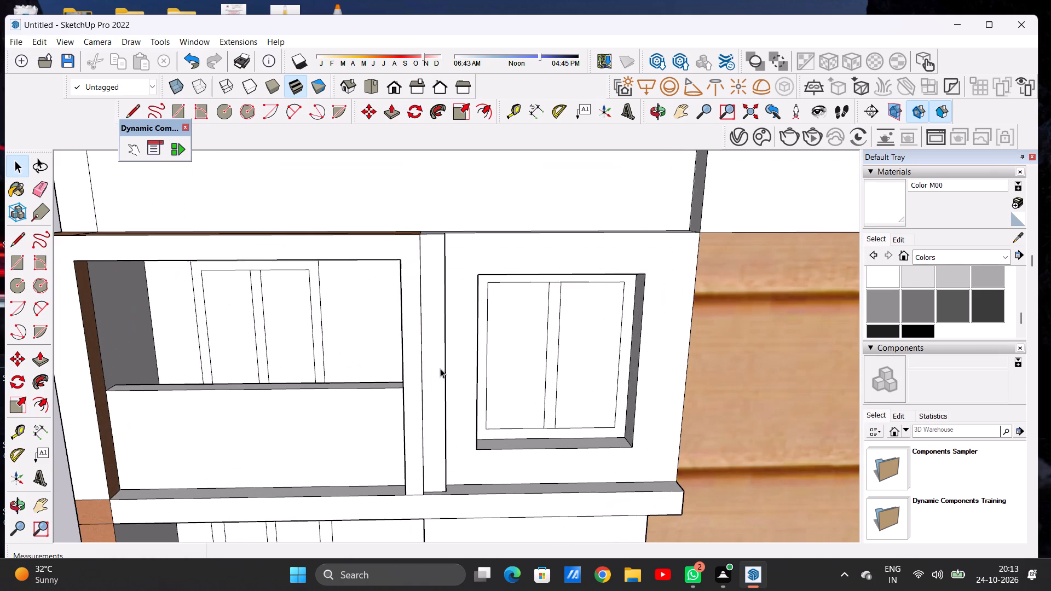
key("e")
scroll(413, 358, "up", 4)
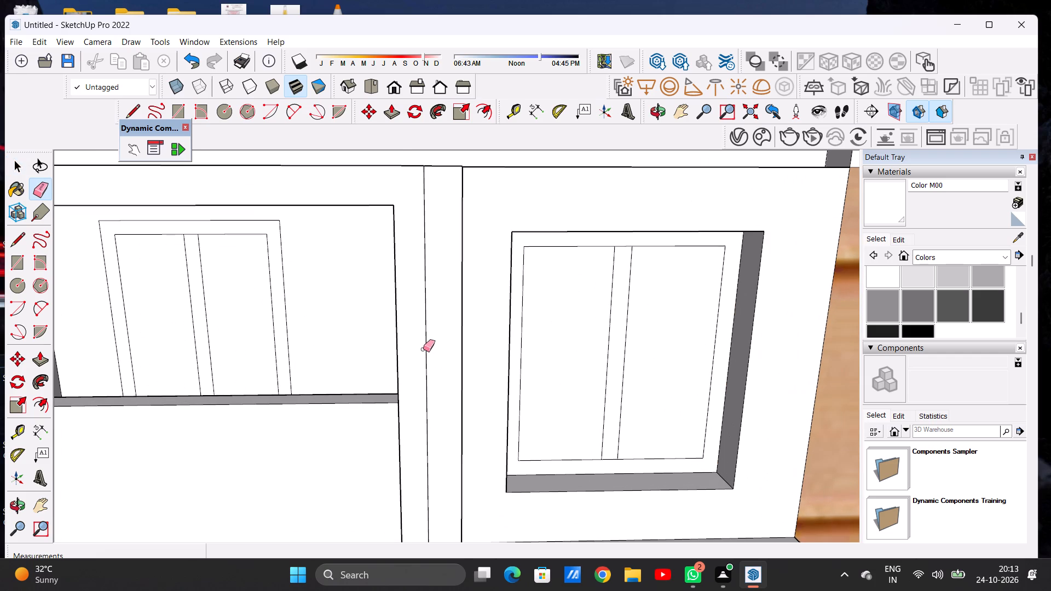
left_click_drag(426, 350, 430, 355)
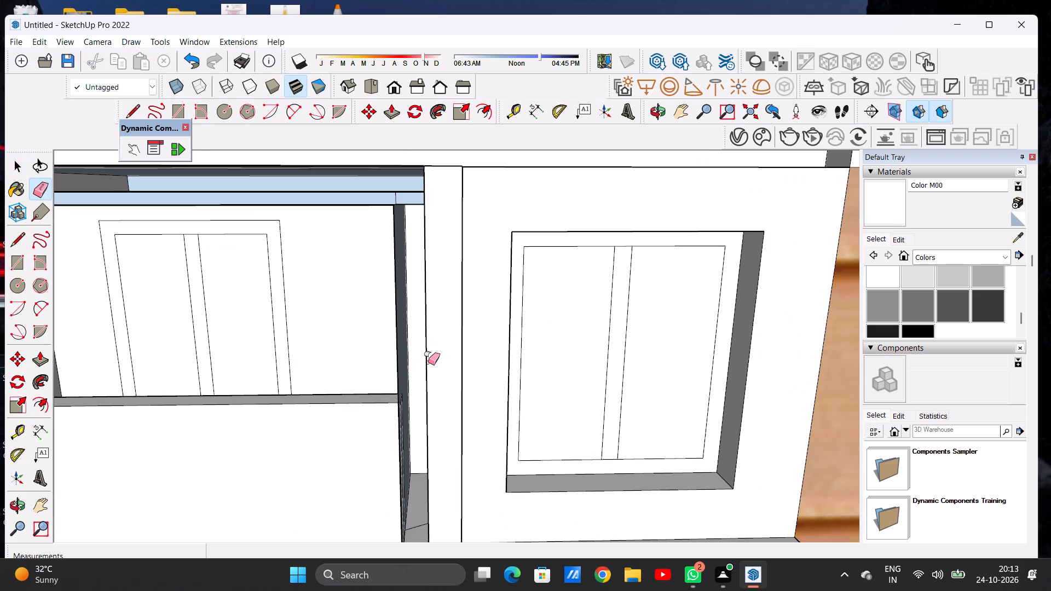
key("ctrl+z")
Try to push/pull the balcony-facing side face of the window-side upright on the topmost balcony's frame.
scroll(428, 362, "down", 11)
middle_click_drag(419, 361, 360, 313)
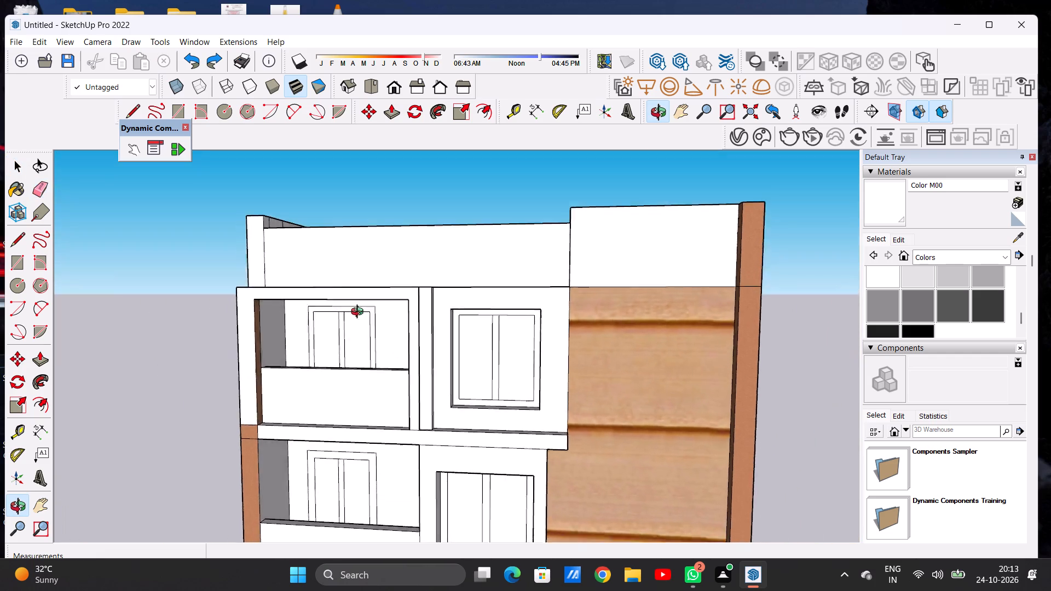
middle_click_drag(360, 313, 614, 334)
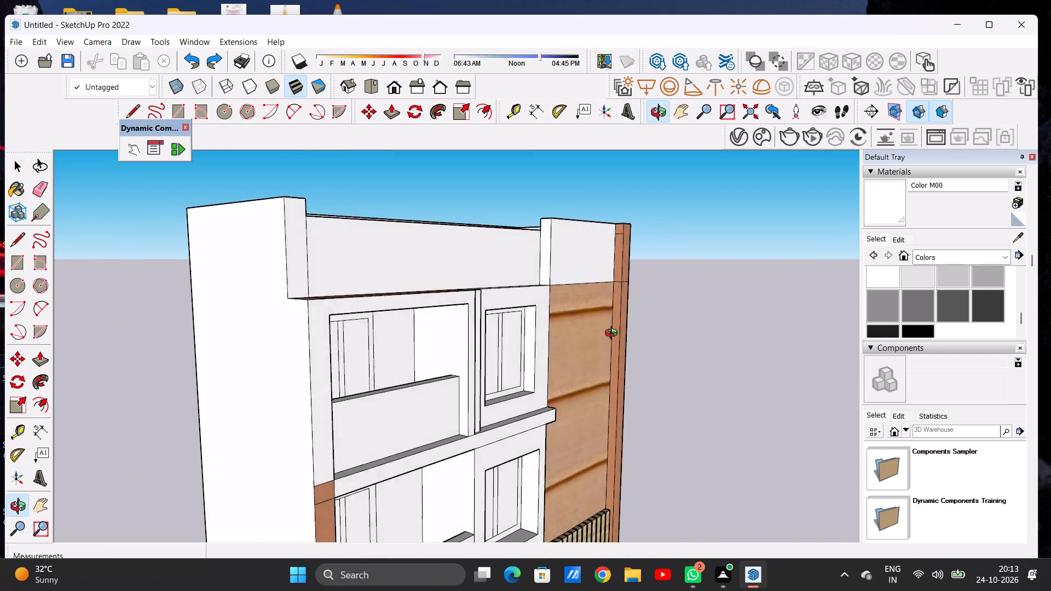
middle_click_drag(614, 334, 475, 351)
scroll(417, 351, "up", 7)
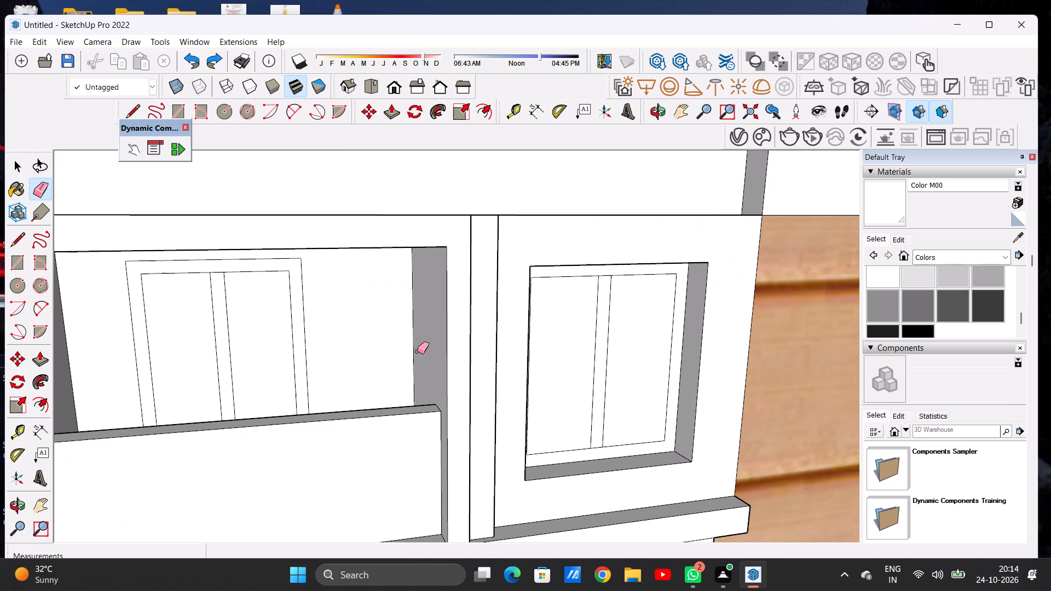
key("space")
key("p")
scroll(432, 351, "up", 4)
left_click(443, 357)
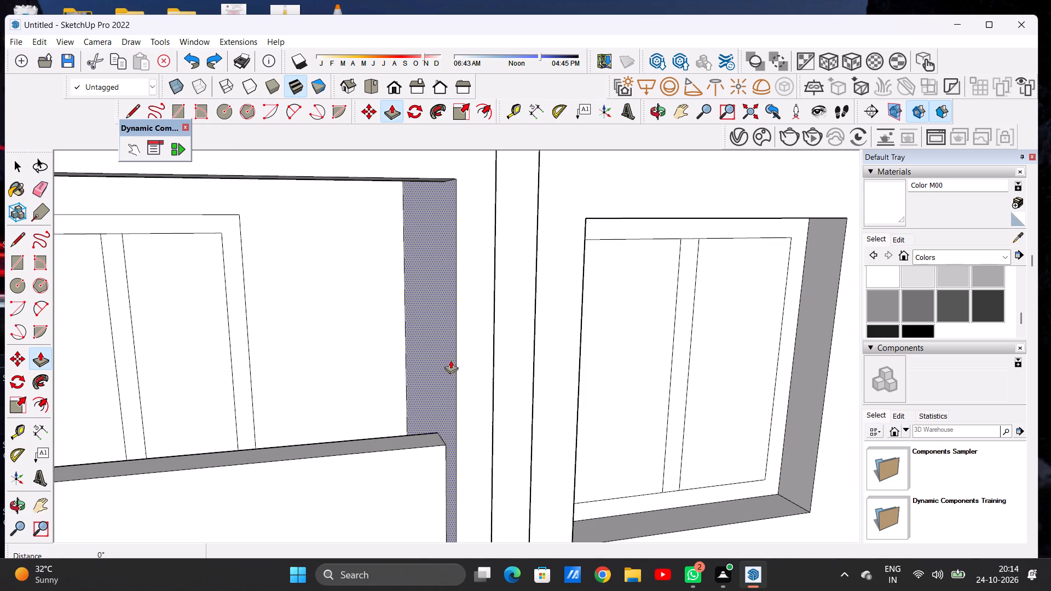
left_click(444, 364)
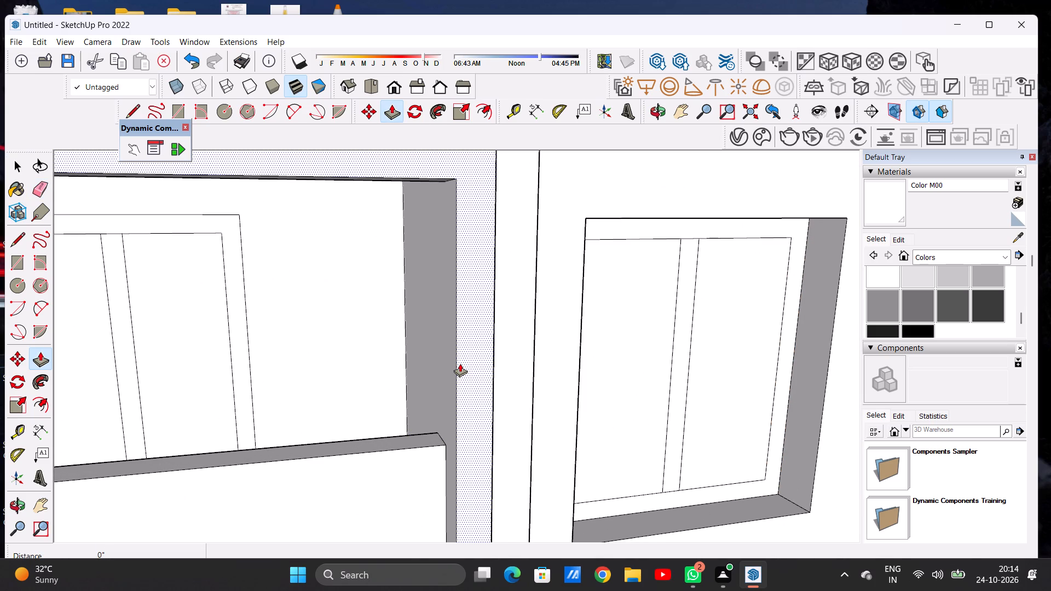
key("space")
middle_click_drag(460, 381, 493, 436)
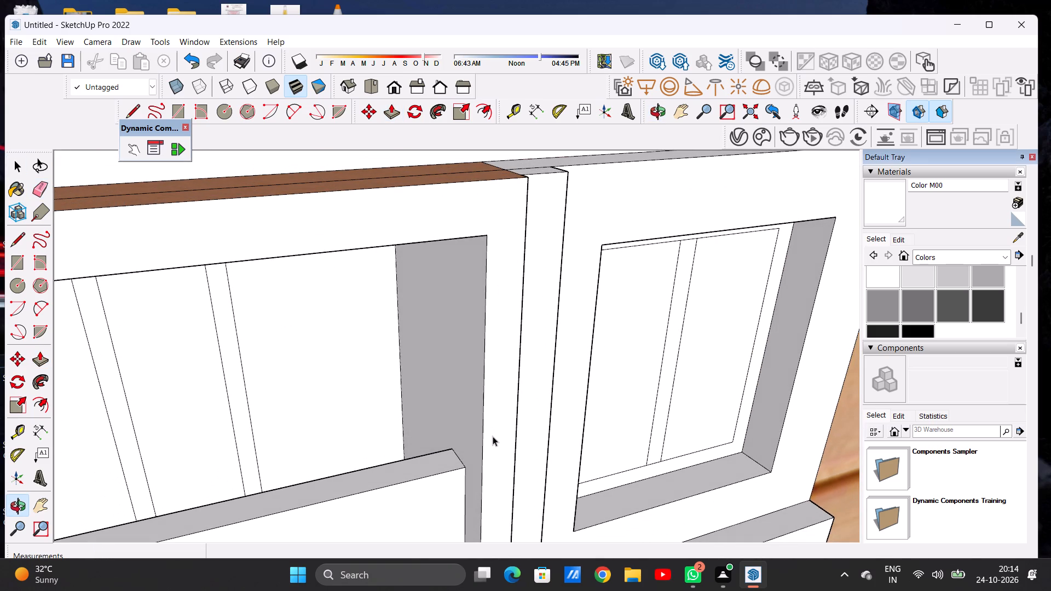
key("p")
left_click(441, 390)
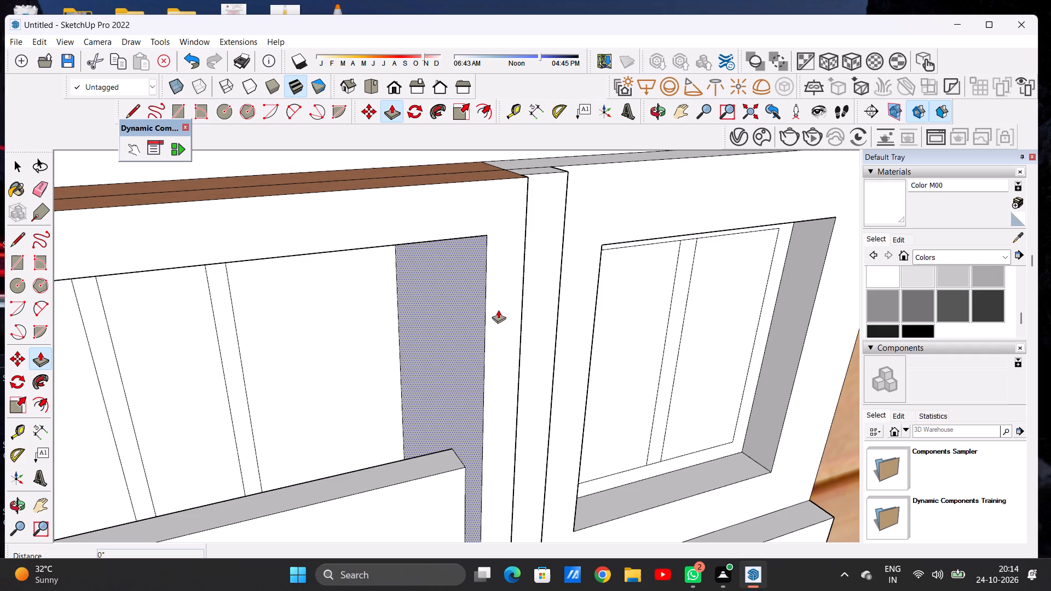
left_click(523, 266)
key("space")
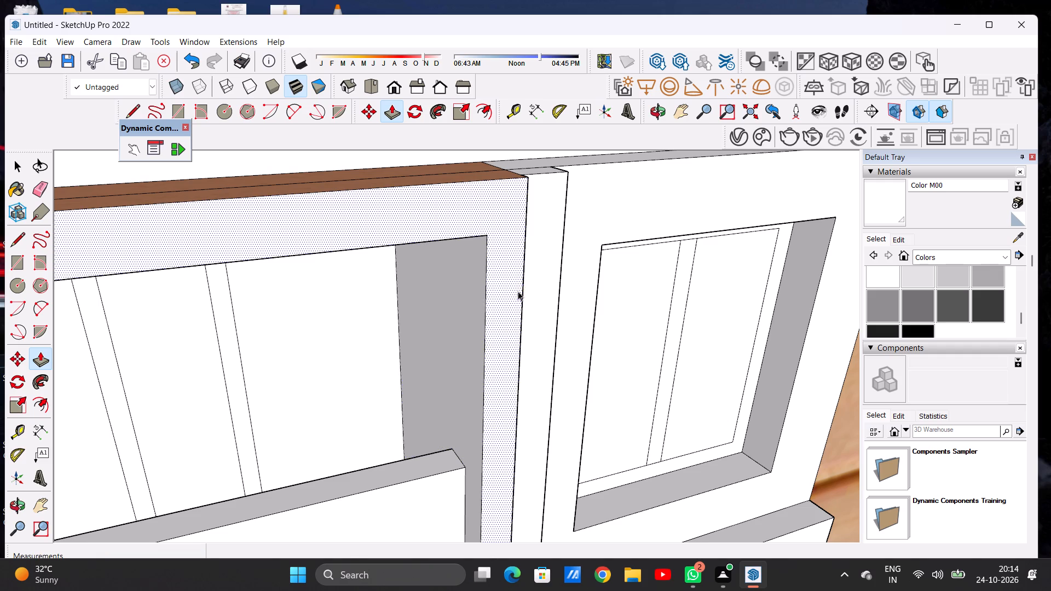
Draw a line about 6 5/16" long across the window-facing side of the upright beside the topmost window, near its top.
scroll(379, 354, "down", 15)
middle_click_drag(440, 370, 376, 308)
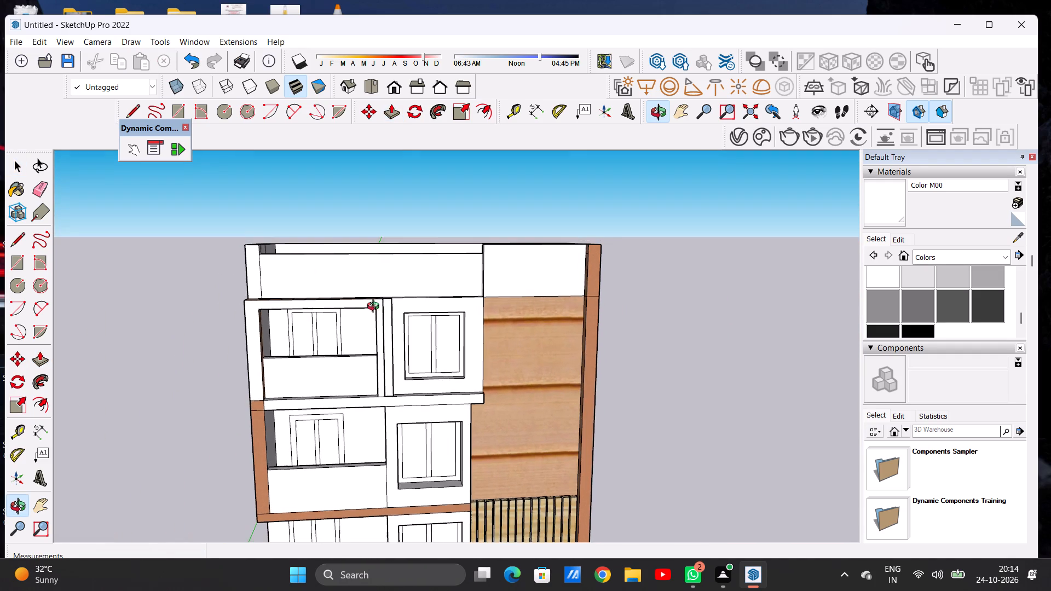
middle_click_drag(376, 308, 330, 296)
scroll(425, 312, "up", 5)
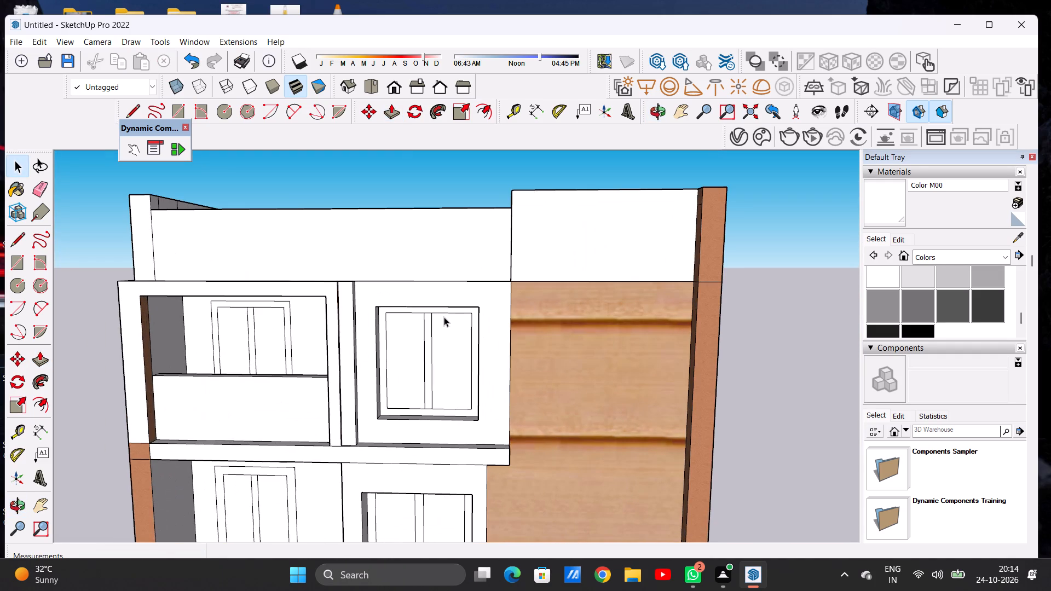
key("l")
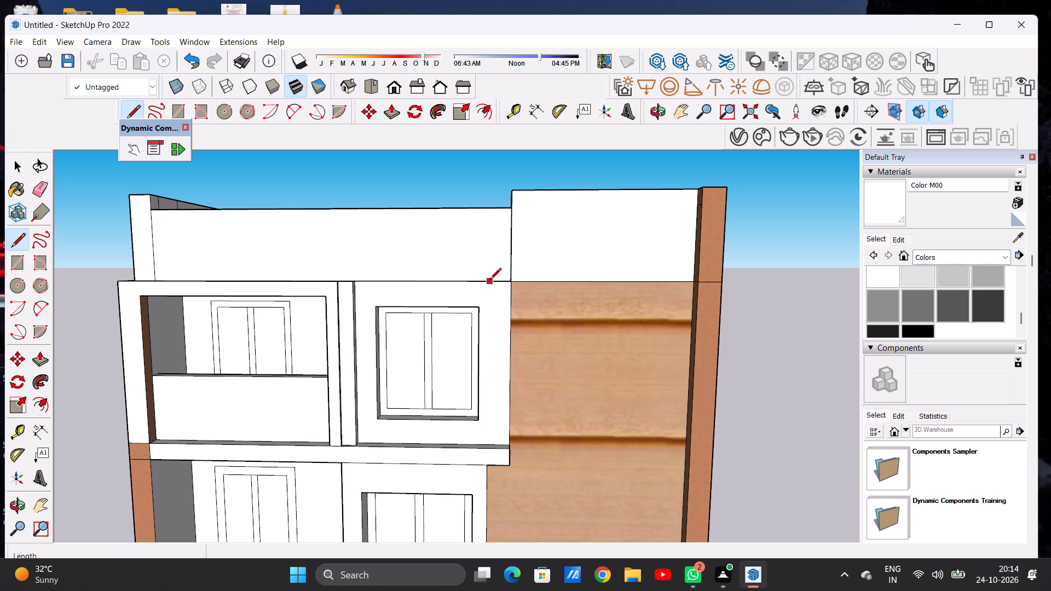
middle_click_drag(363, 293, 282, 340)
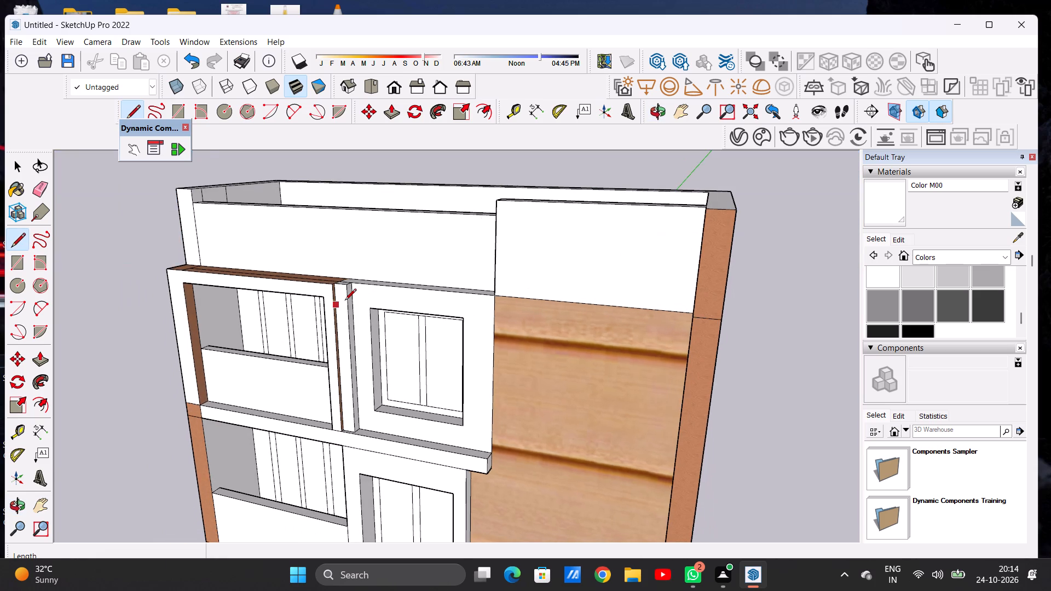
scroll(345, 301, "up", 8)
key("space")
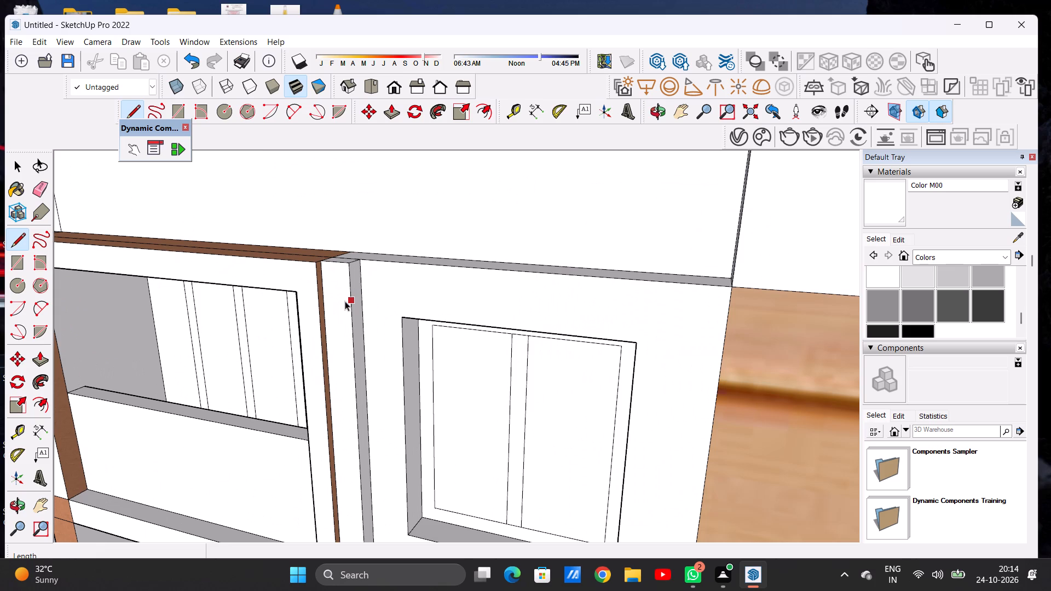
type("L")
scroll(347, 299, "up", 7)
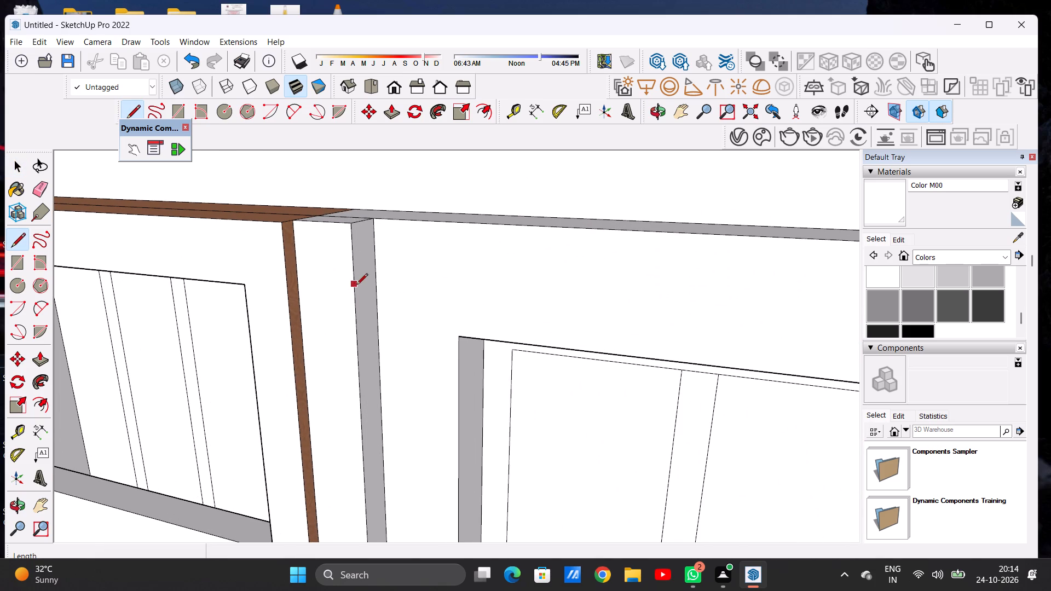
left_click(356, 276)
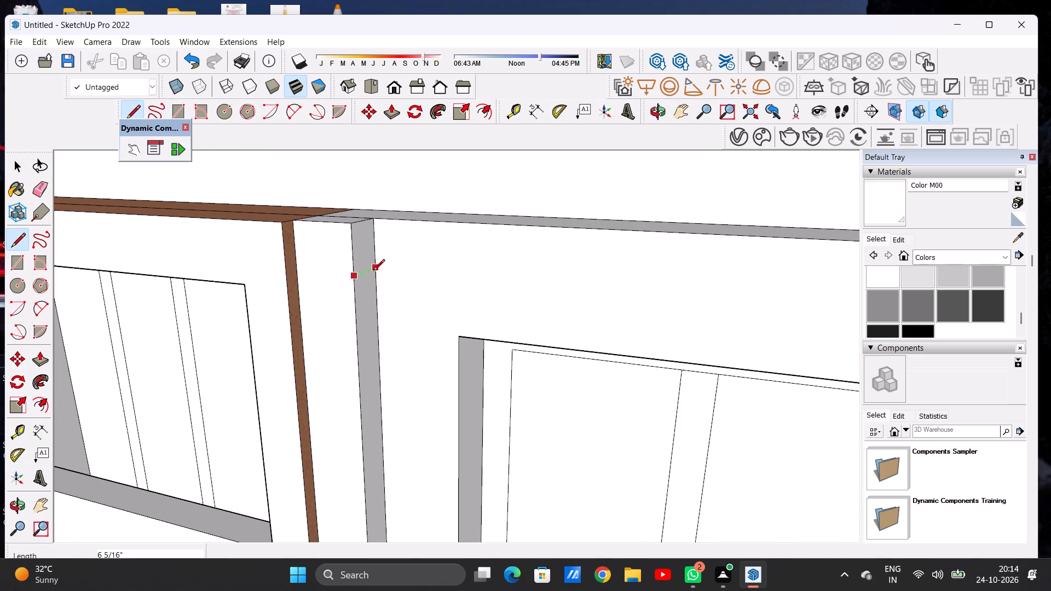
left_click(376, 268)
key("space")
Push/pull the upright's small top side face about 8' 6" across the window bay to the wood cladding edge.
type("P")
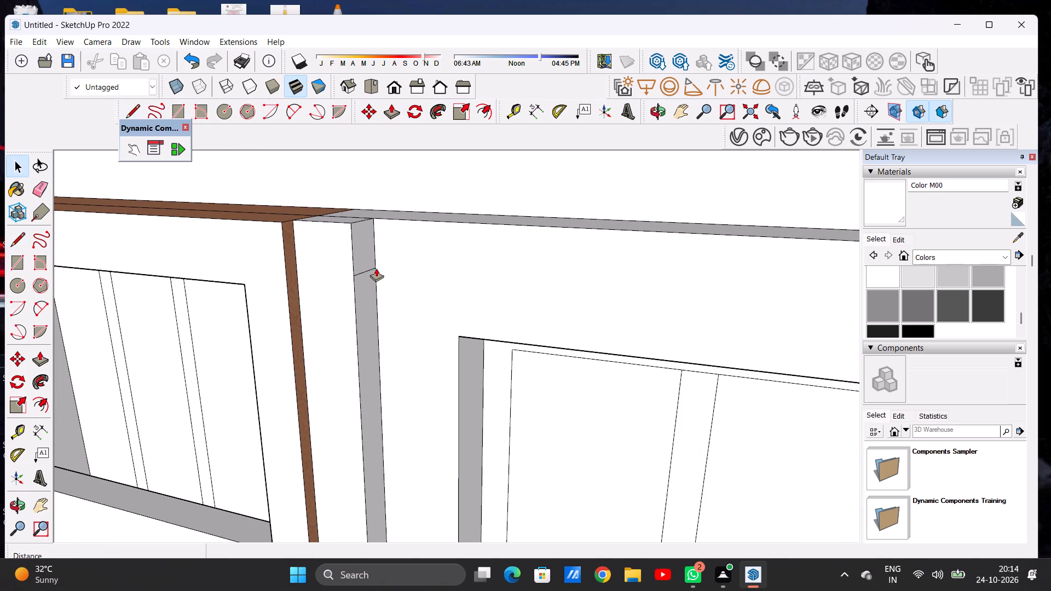
left_click(357, 237)
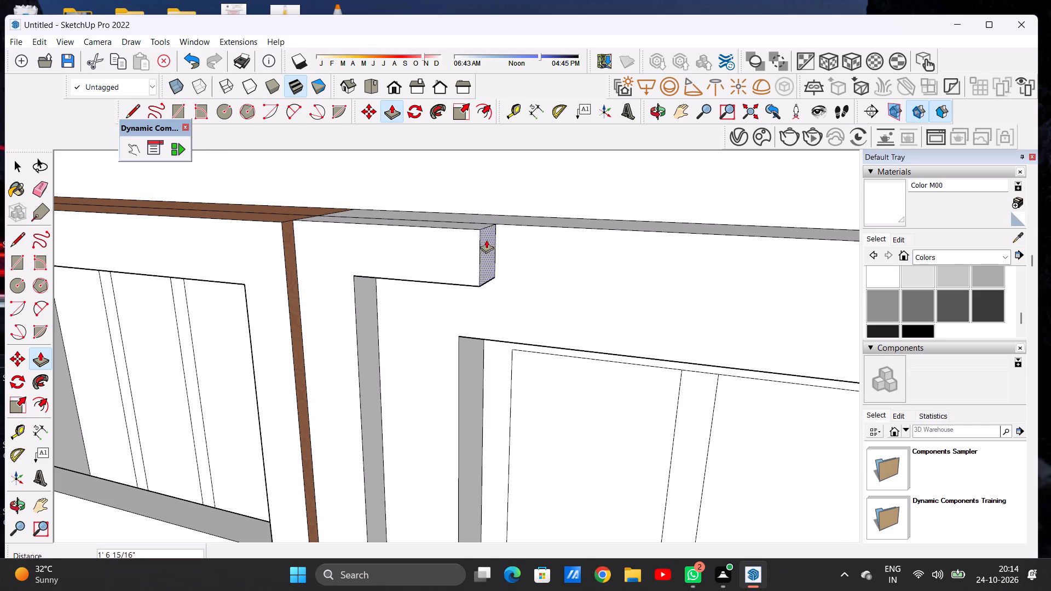
scroll(435, 237, "down", 3)
scroll(435, 237, "up", 1)
scroll(435, 237, "down", 2)
scroll(435, 237, "up", 1)
scroll(435, 237, "down", 5)
scroll(428, 231, "up", 1)
scroll(428, 231, "down", 10)
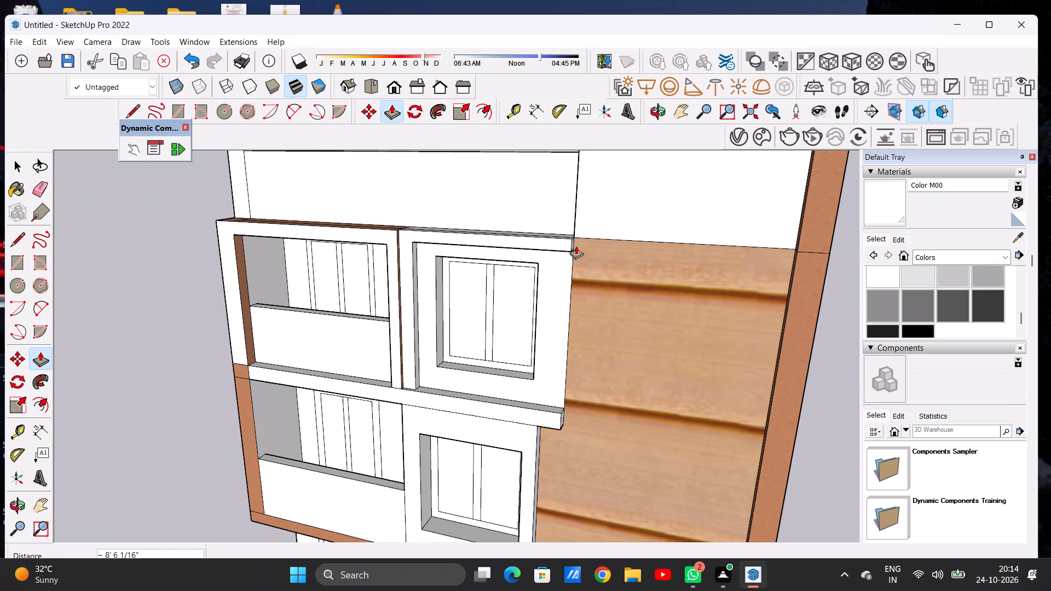
scroll(577, 242, "up", 11)
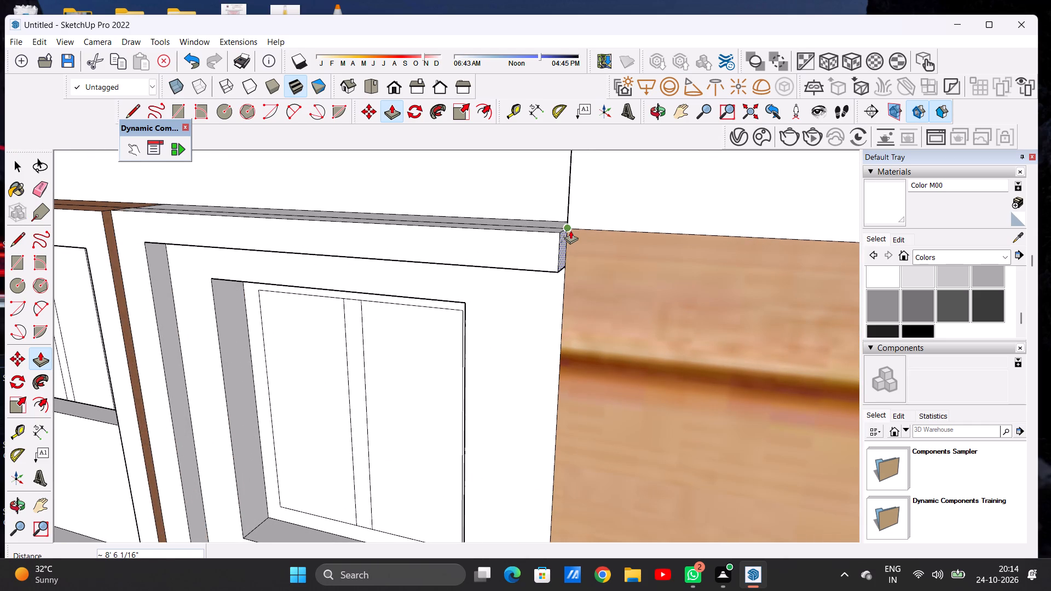
left_click(570, 230)
Draw two 6 5/16" lines across the underside of the new top band near its cladding-side end.
scroll(569, 221, "down", 4)
scroll(569, 221, "up", 1)
scroll(569, 221, "down", 8)
middle_click_drag(555, 282, 599, 268)
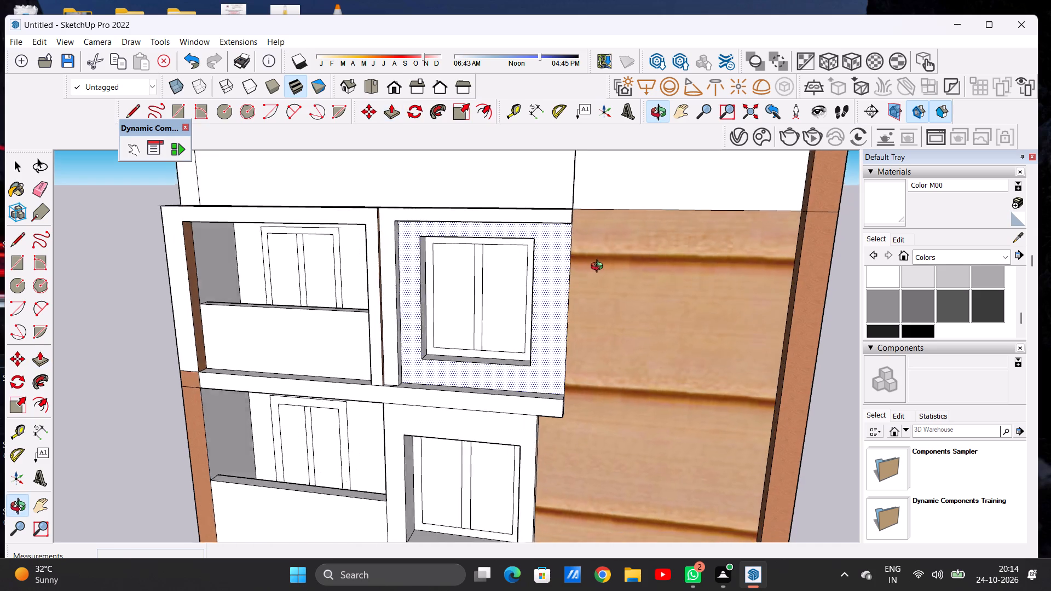
middle_click_drag(599, 268, 609, 266)
scroll(578, 245, "up", 8)
middle_click_drag(567, 242, 569, 184)
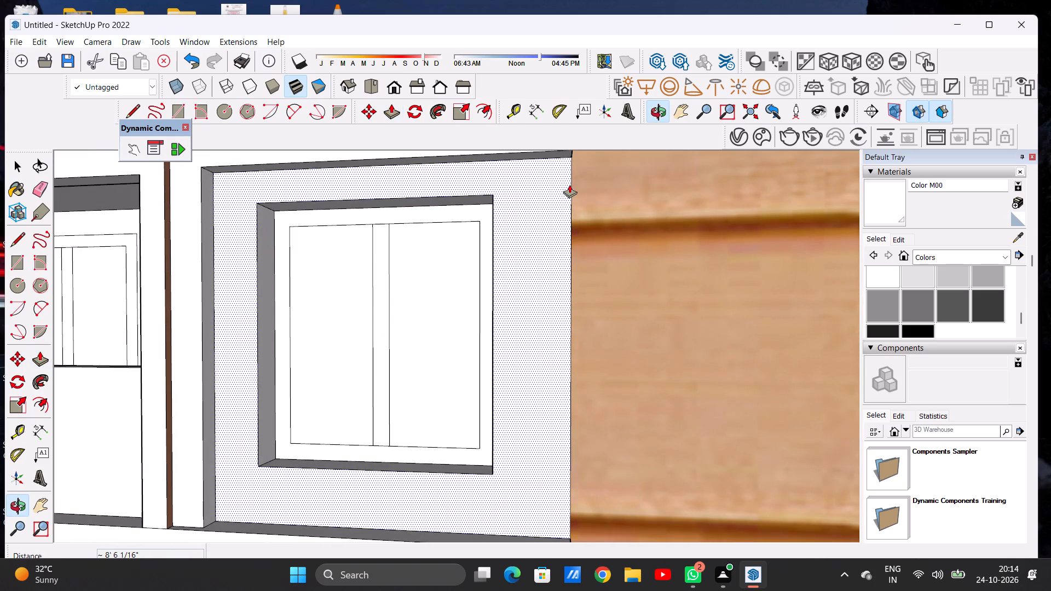
key("space")
type("L")
scroll(548, 212, "down", 5)
middle_click_drag(523, 239, 562, 197)
scroll(562, 197, "up", 11)
scroll(527, 244, "down", 12)
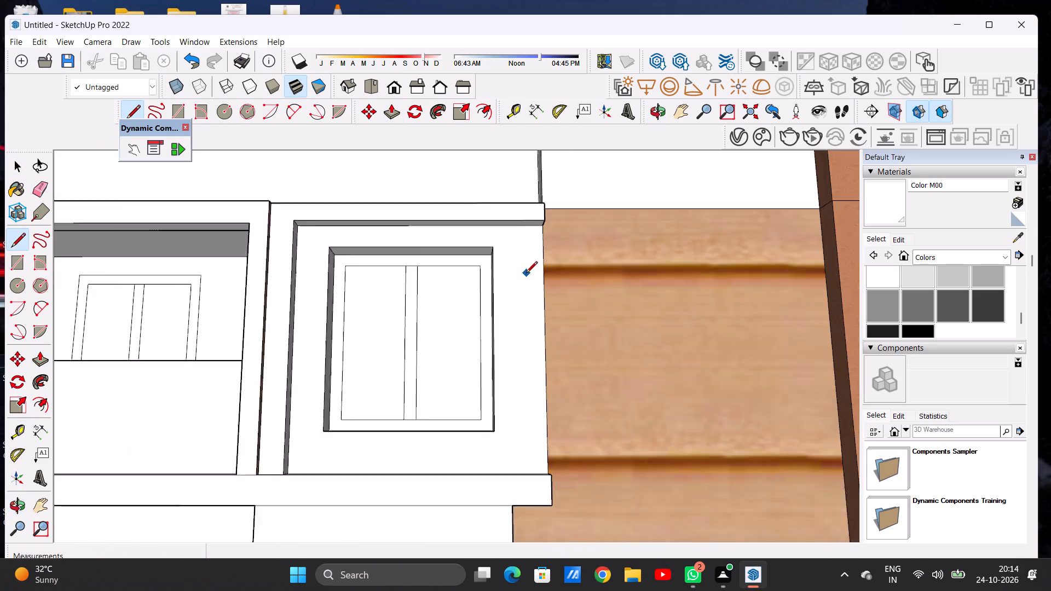
scroll(526, 274, "down", 1)
middle_click_drag(526, 256, 525, 183)
scroll(534, 215, "up", 8)
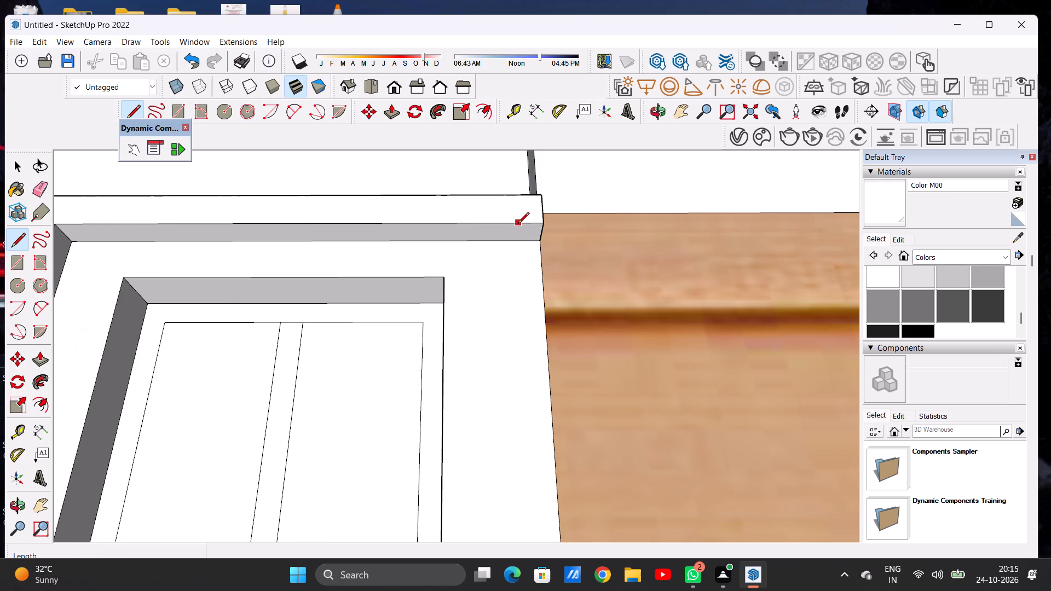
left_click(518, 224)
left_click(518, 243)
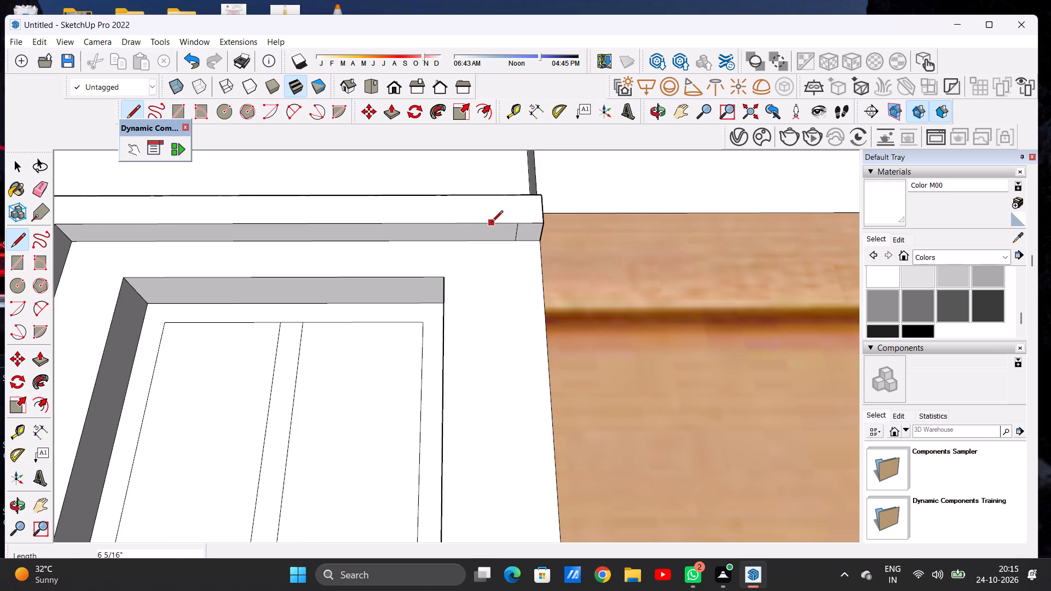
left_click(492, 223)
left_click(490, 242)
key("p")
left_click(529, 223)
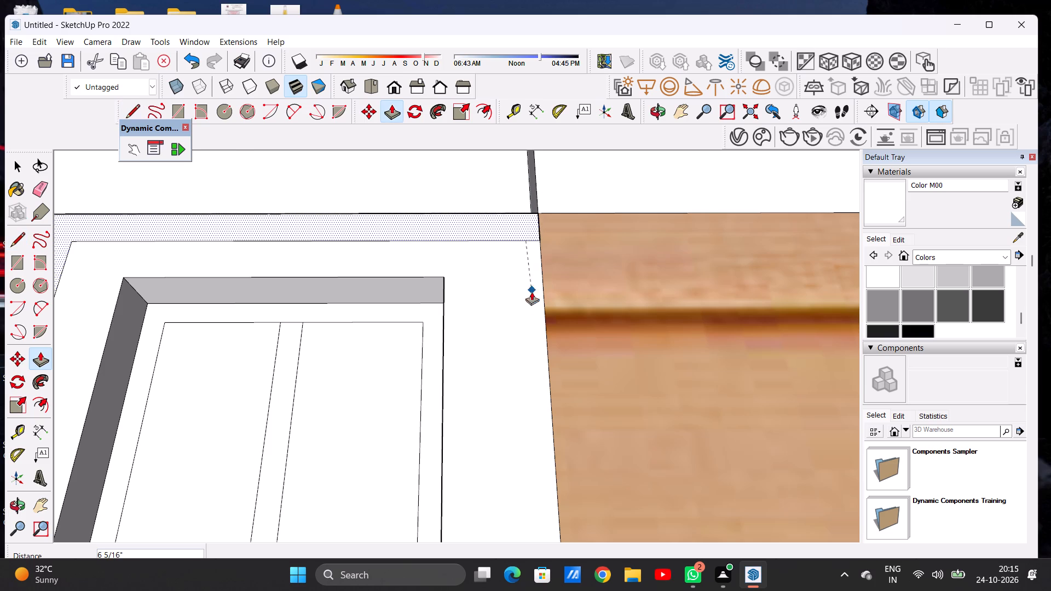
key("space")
Push/pull the outermost underside segment of the top band down about 8' 5 7/16" to the ledge below the window.
key("p")
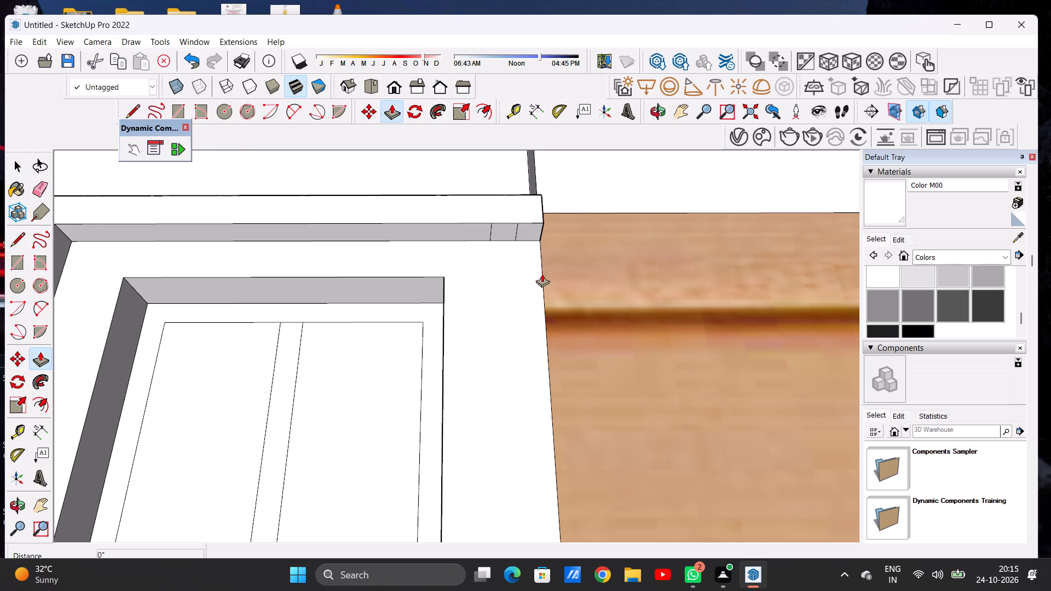
scroll(542, 235, "up", 6)
left_click(526, 228)
scroll(510, 213, "down", 4)
scroll(510, 213, "up", 1)
scroll(510, 213, "down", 5)
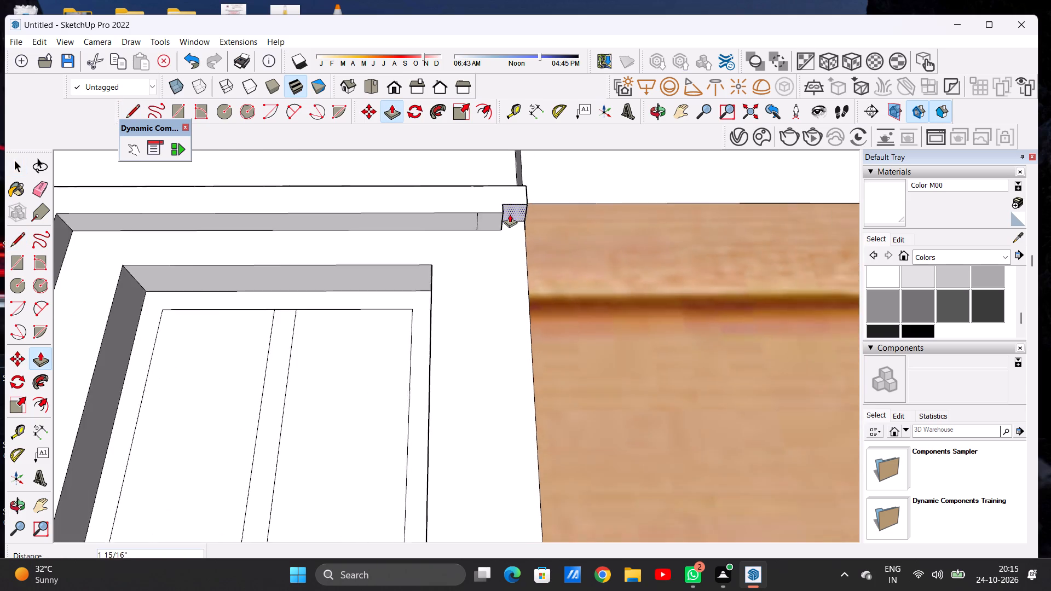
scroll(510, 214, "down", 10)
middle_click_drag(513, 287, 515, 423)
scroll(515, 423, "up", 7)
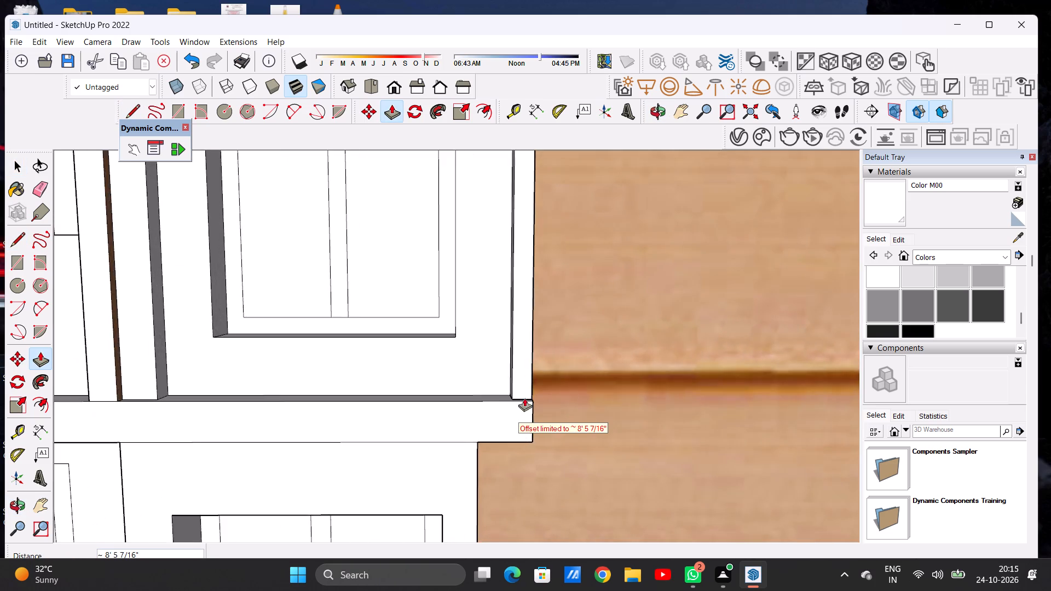
scroll(524, 398, "up", 6)
left_click(534, 402)
Push/pull the adjacent underside segment of the top band down about 8' 5 7/16" to the same ledge.
scroll(507, 420, "down", 8)
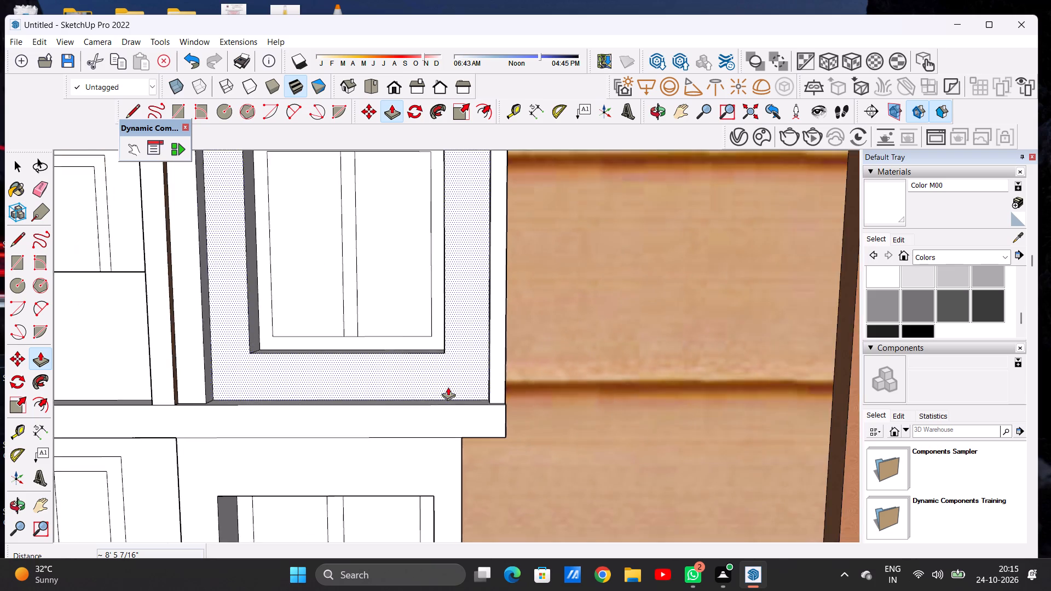
scroll(448, 387, "down", 5)
middle_click_drag(447, 394, 440, 213)
scroll(459, 199, "up", 13)
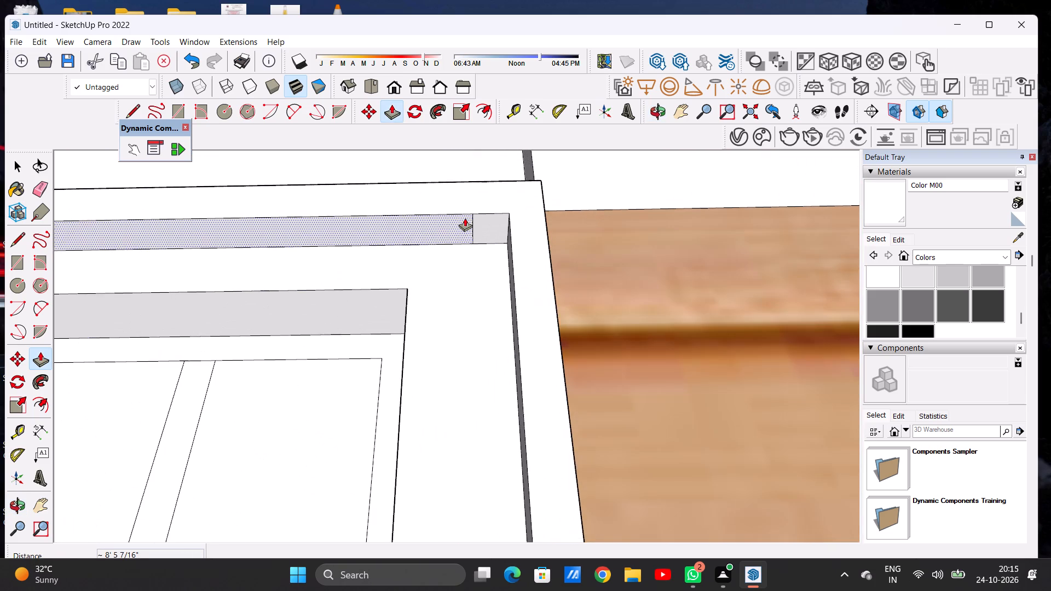
left_click(489, 226)
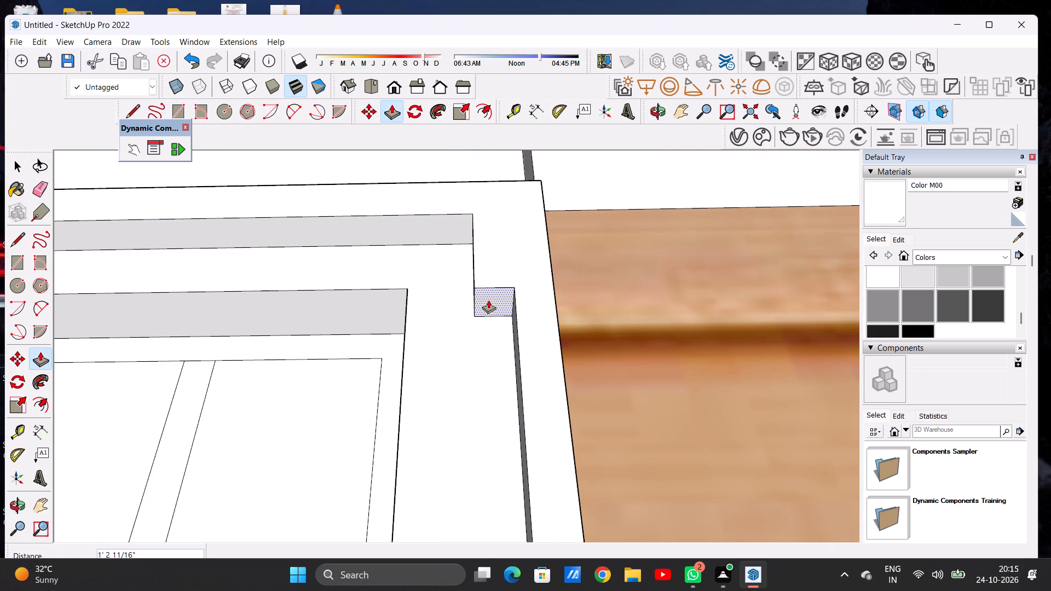
scroll(492, 279, "down", 14)
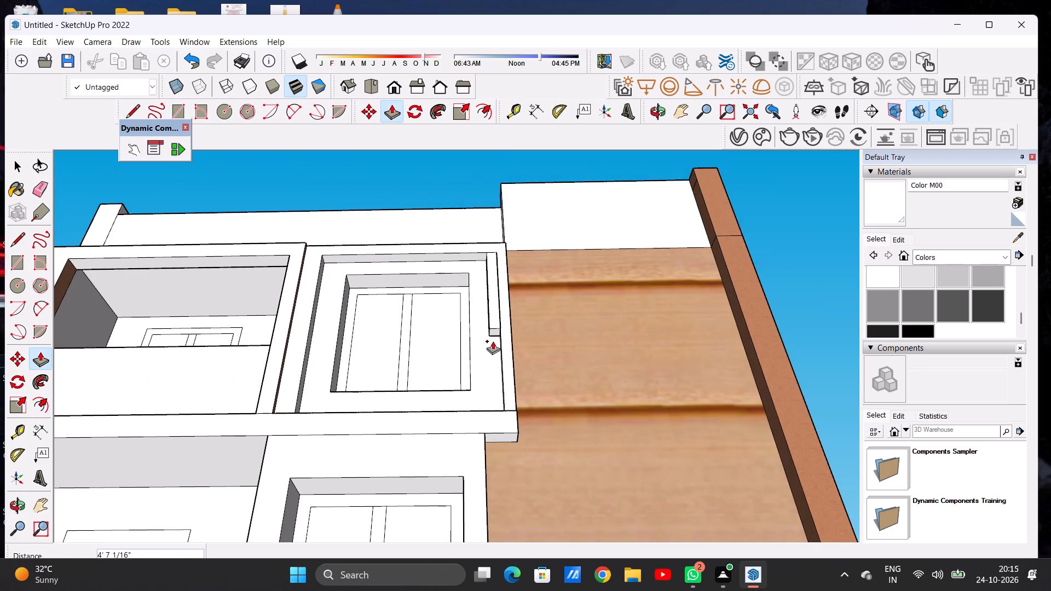
middle_click_drag(495, 372, 496, 479)
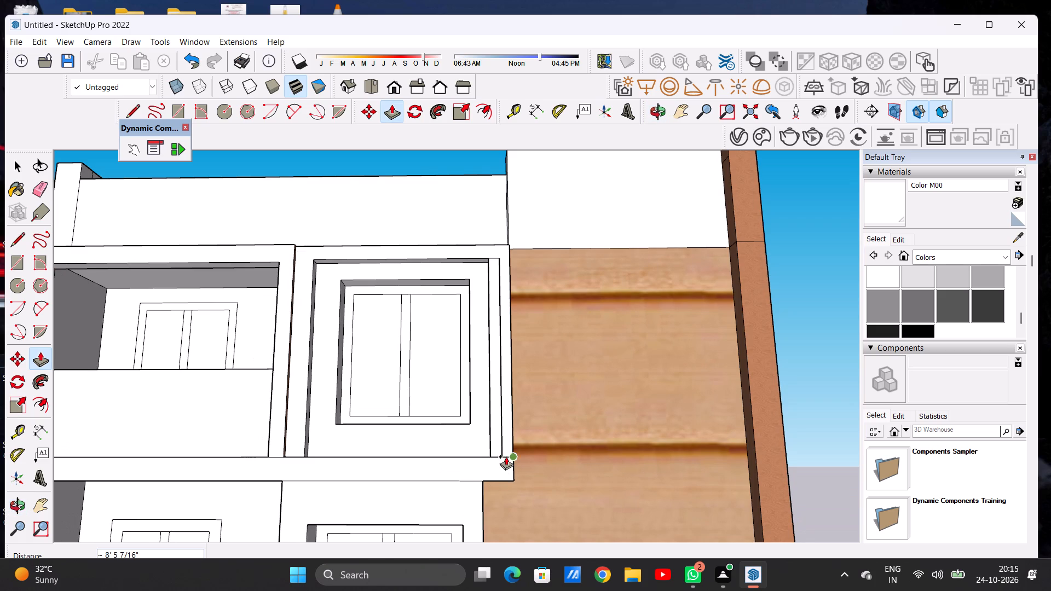
left_click(506, 456)
key("space")
Draw lines across the upright between topmost balcony and window, from the balcony opening's upper corner to the window recess edge.
scroll(365, 390, "down", 7)
middle_click_drag(371, 391, 372, 448)
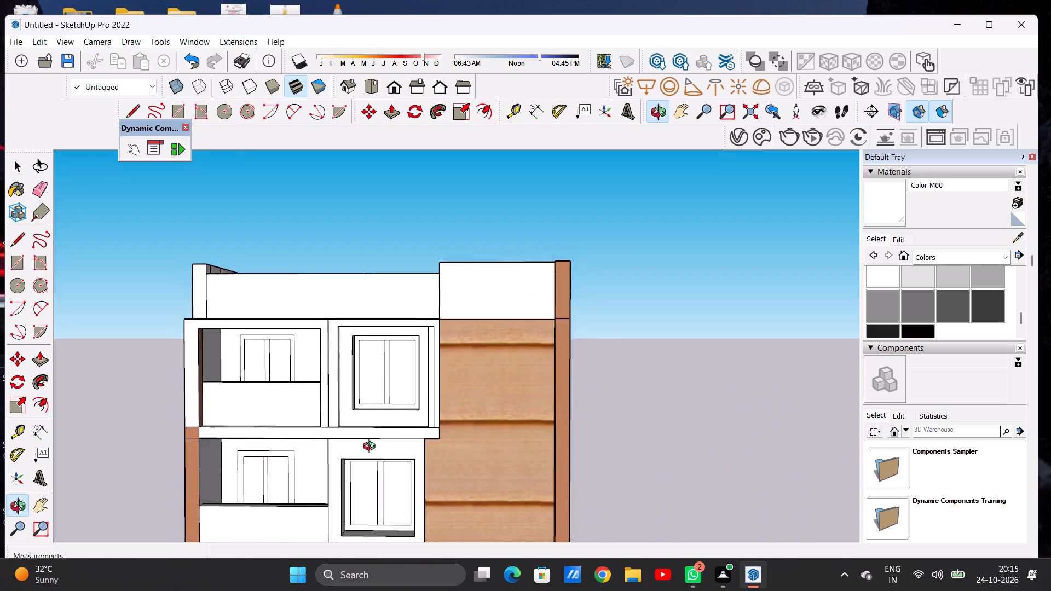
middle_click_drag(372, 448, 371, 472)
middle_click_drag(351, 400, 369, 382)
scroll(369, 382, "down", 2)
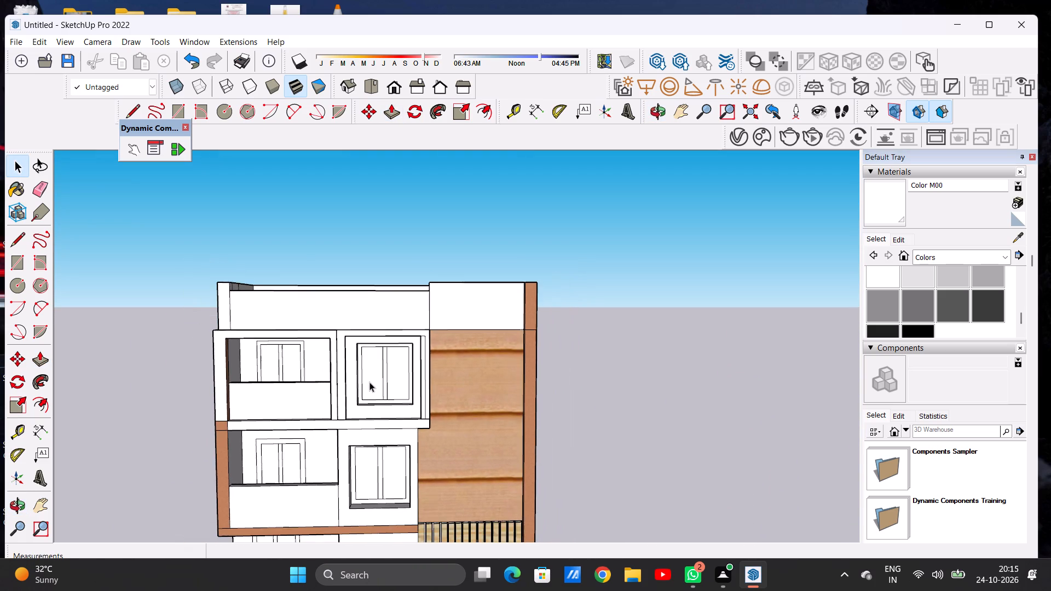
scroll(330, 343, "up", 10)
scroll(334, 339, "down", 1)
scroll(334, 339, "up", 1)
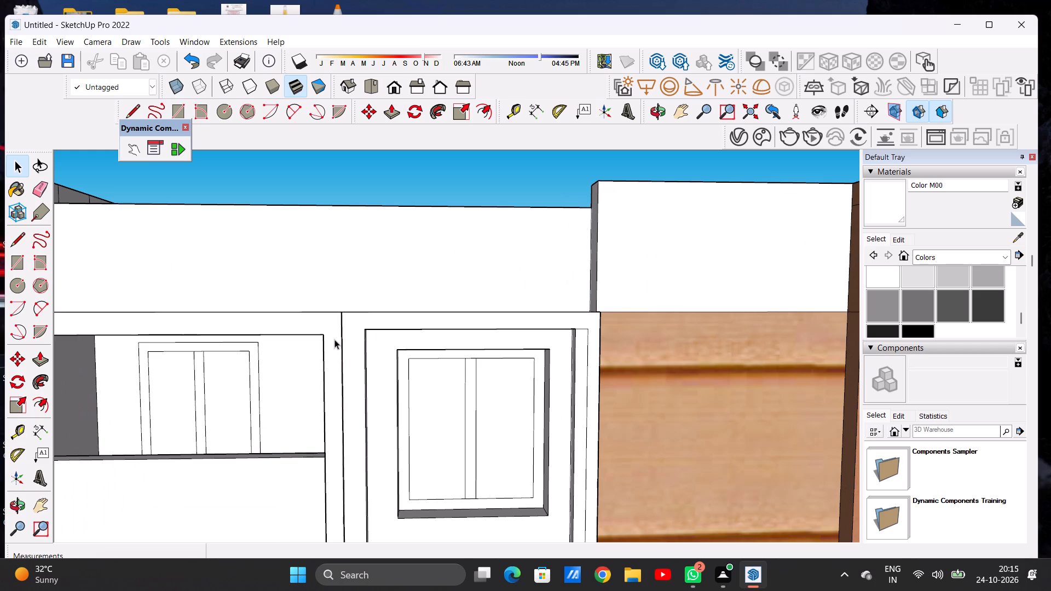
key("l")
left_click(322, 339)
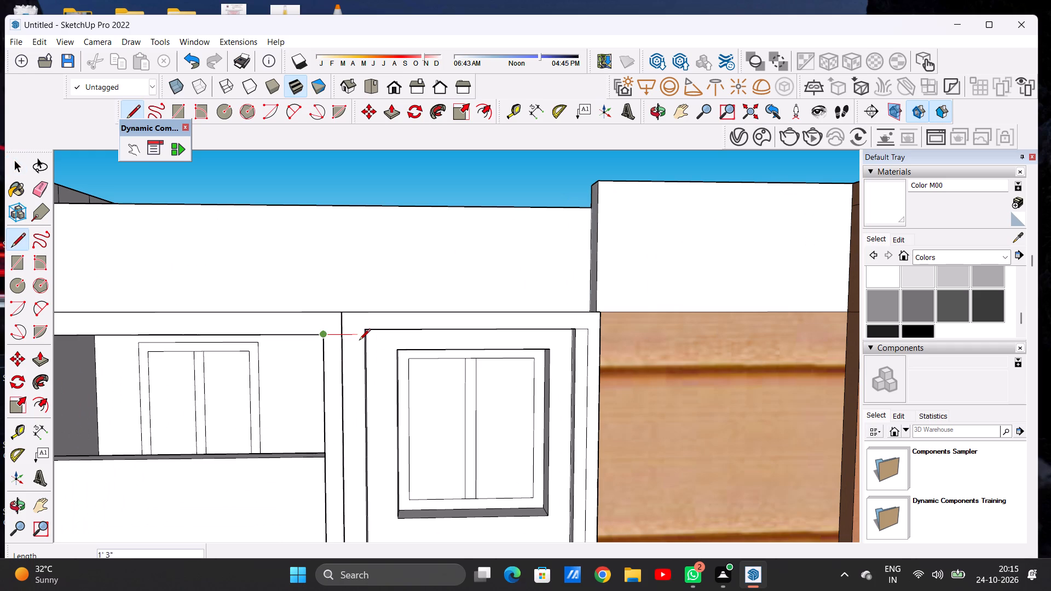
left_click(365, 341)
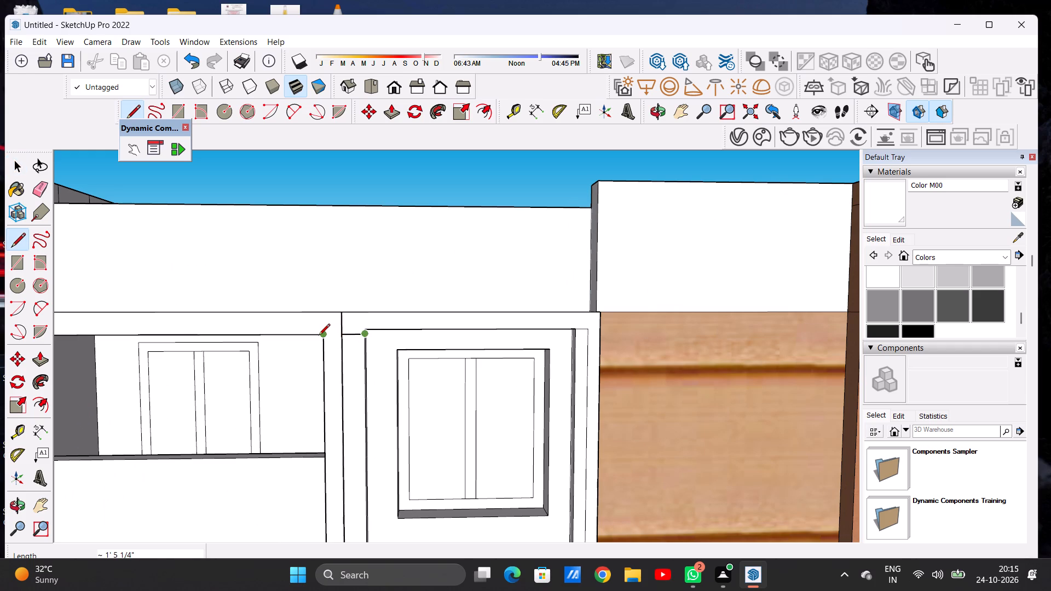
left_click(319, 336)
left_click(343, 336)
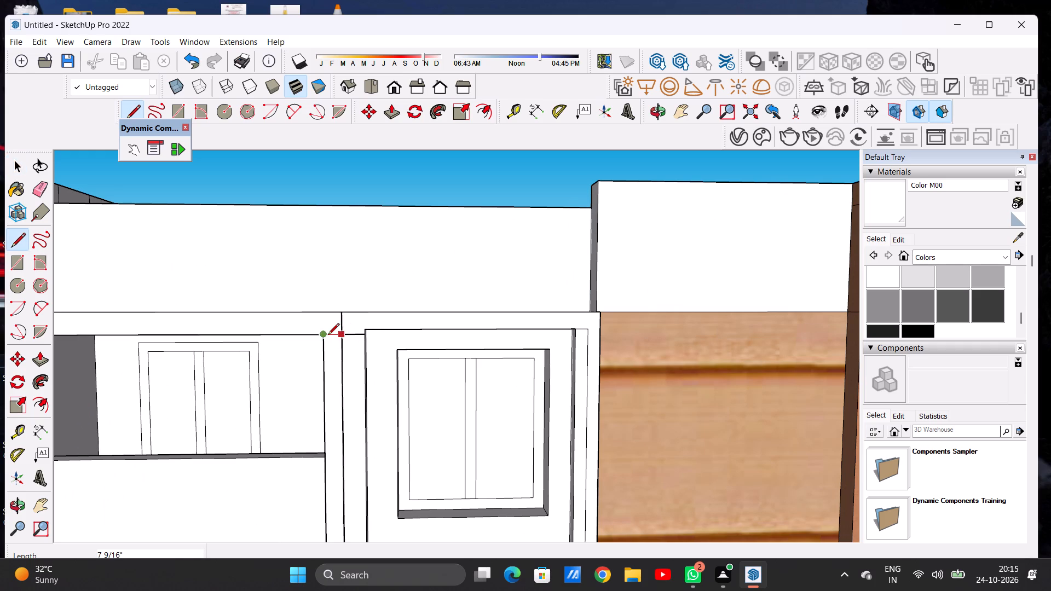
left_click(328, 335)
key("space")
Apply the Wood Veneer 02 material to the front face of the frame around the topmost balcony.
scroll(329, 353, "down", 10)
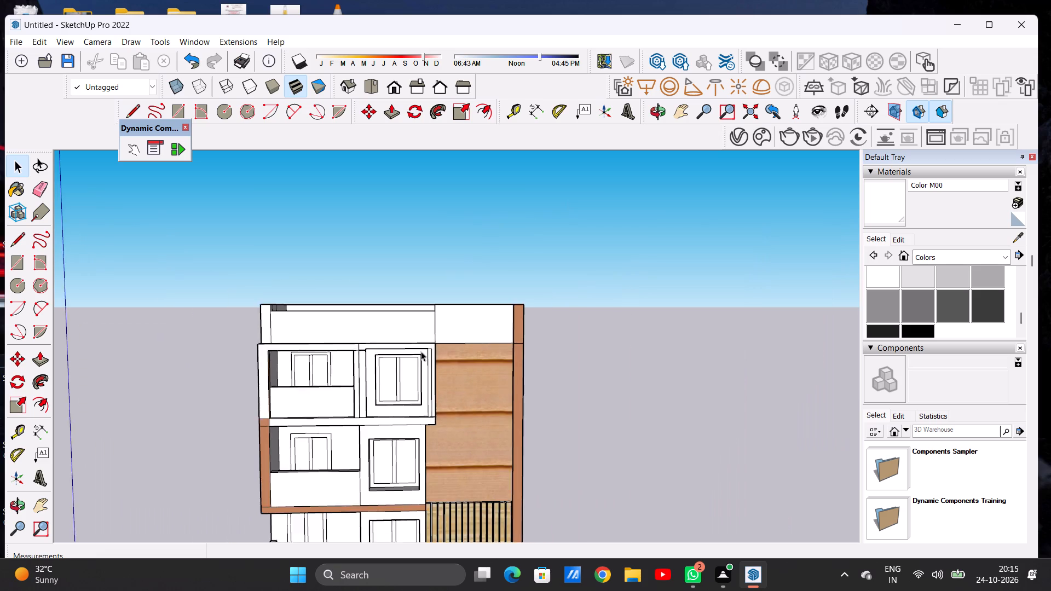
scroll(421, 351, "down", 5)
scroll(365, 359, "up", 6)
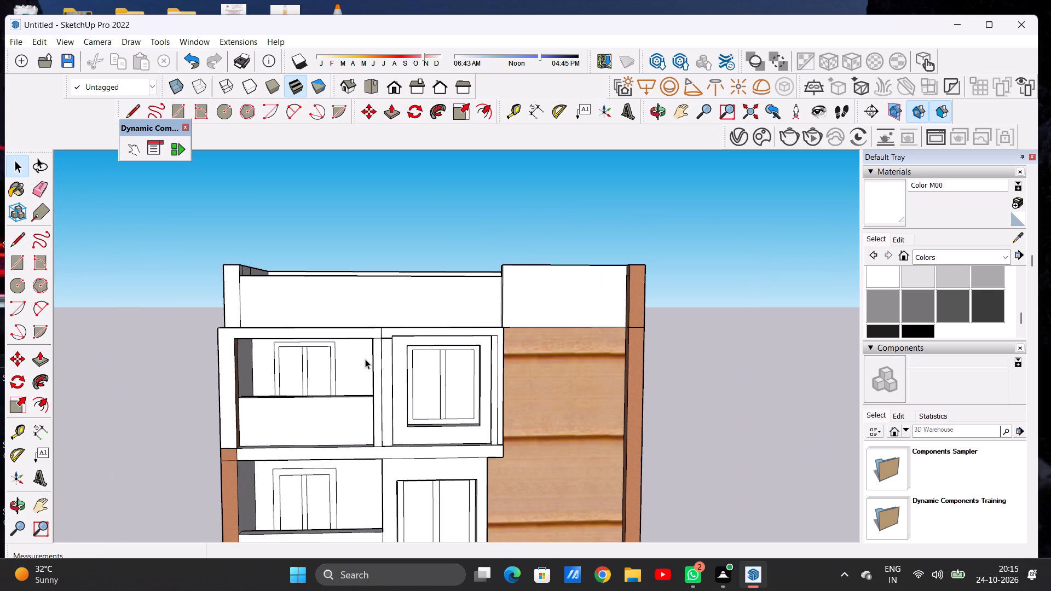
left_click(928, 254)
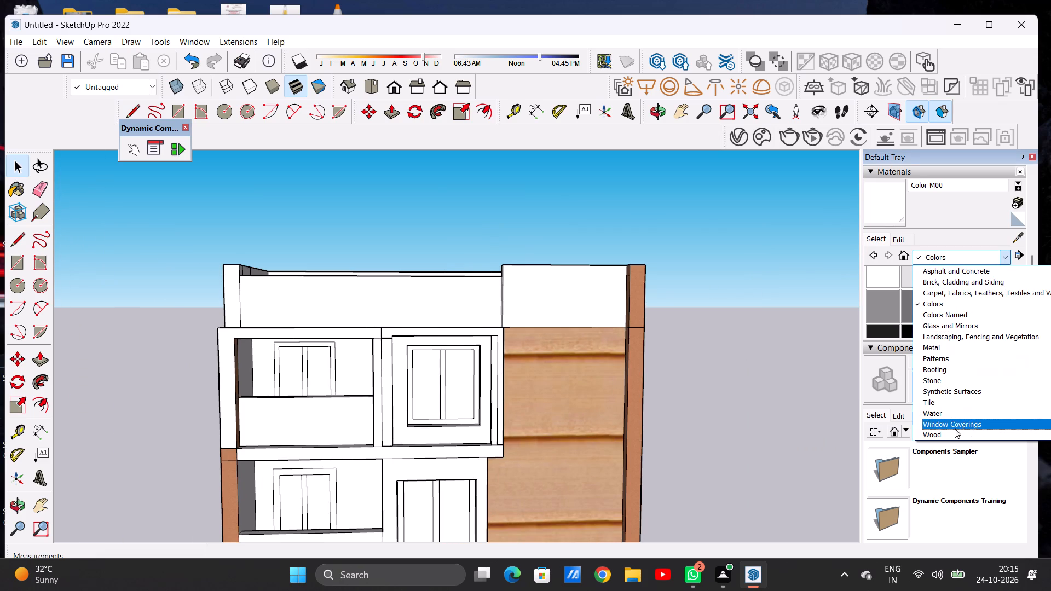
left_click(940, 434)
scroll(928, 310, "down", 1)
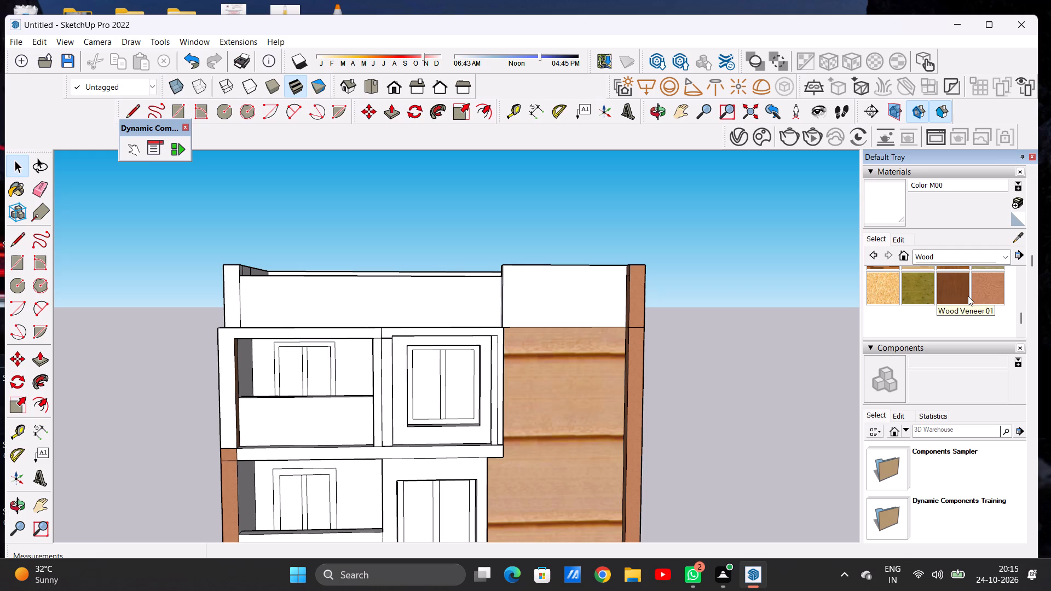
left_click(975, 286)
scroll(220, 335, "up", 2)
scroll(201, 337, "down", 1)
scroll(201, 337, "up", 5)
scroll(264, 340, "down", 1)
scroll(264, 340, "up", 1)
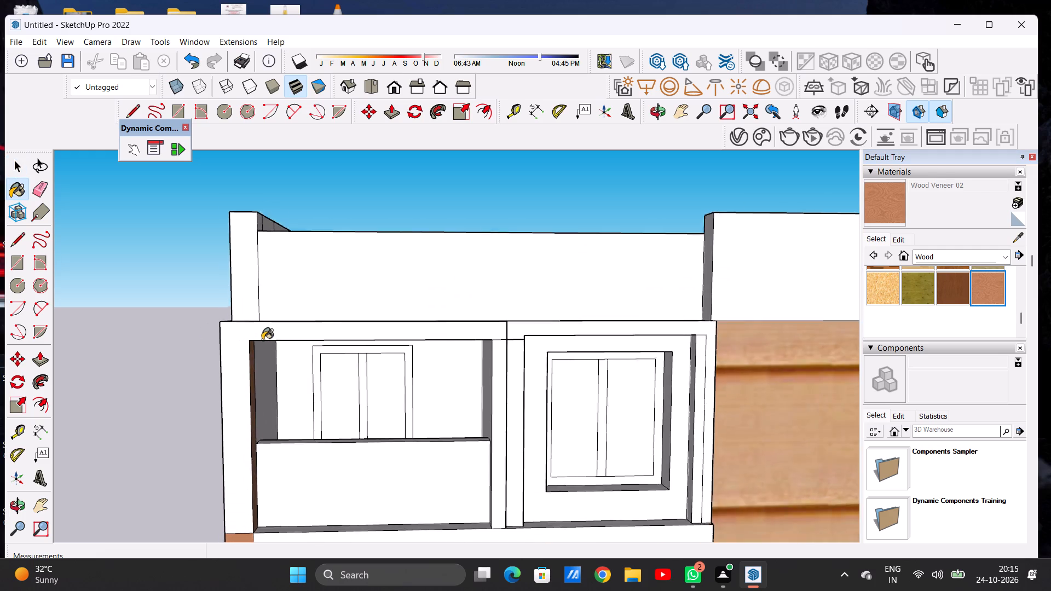
scroll(262, 340, "up", 1)
scroll(259, 340, "down", 1)
left_click(244, 338)
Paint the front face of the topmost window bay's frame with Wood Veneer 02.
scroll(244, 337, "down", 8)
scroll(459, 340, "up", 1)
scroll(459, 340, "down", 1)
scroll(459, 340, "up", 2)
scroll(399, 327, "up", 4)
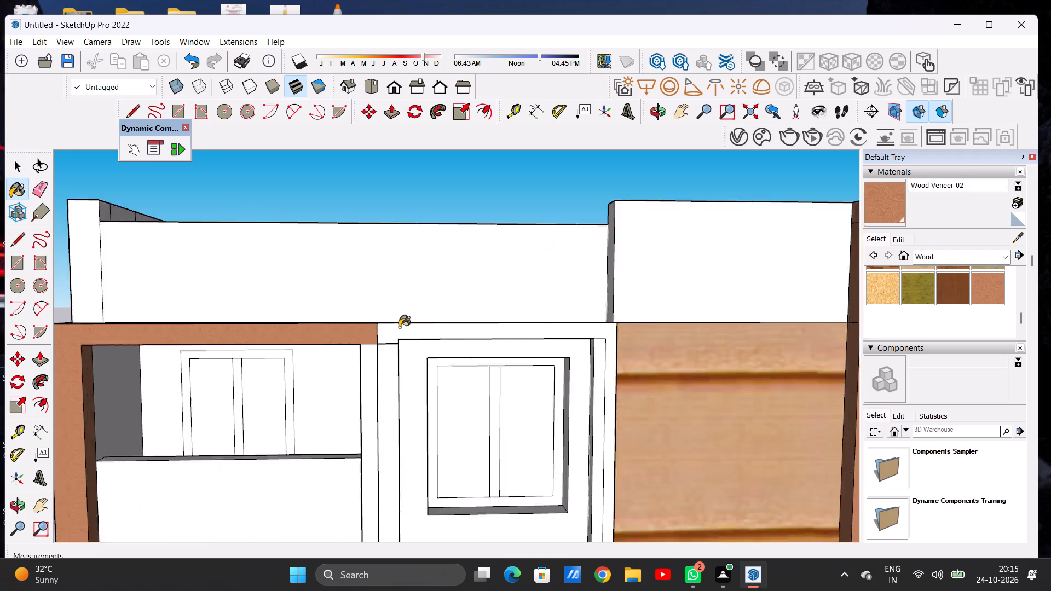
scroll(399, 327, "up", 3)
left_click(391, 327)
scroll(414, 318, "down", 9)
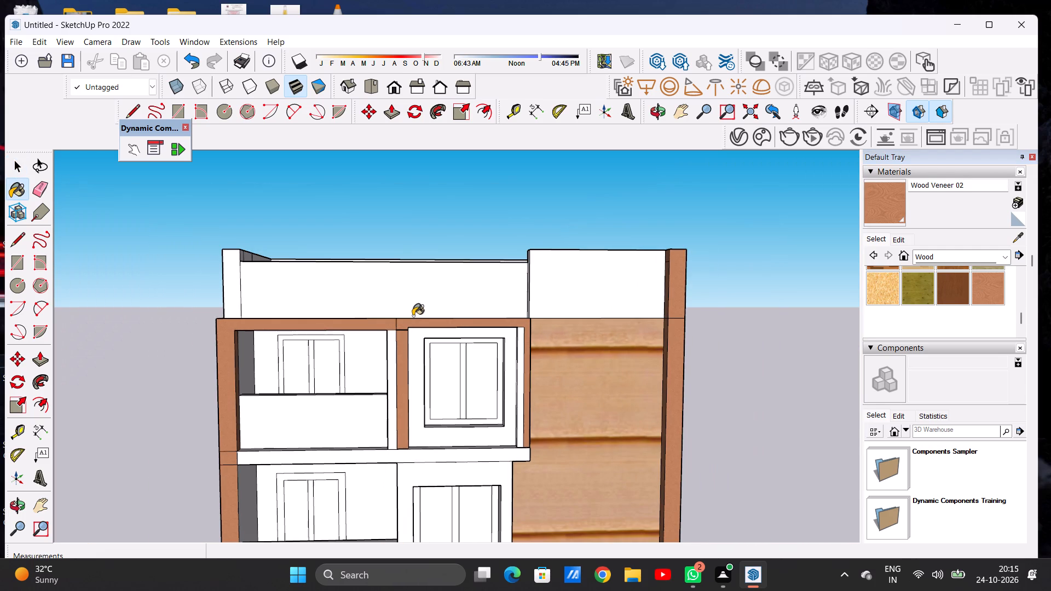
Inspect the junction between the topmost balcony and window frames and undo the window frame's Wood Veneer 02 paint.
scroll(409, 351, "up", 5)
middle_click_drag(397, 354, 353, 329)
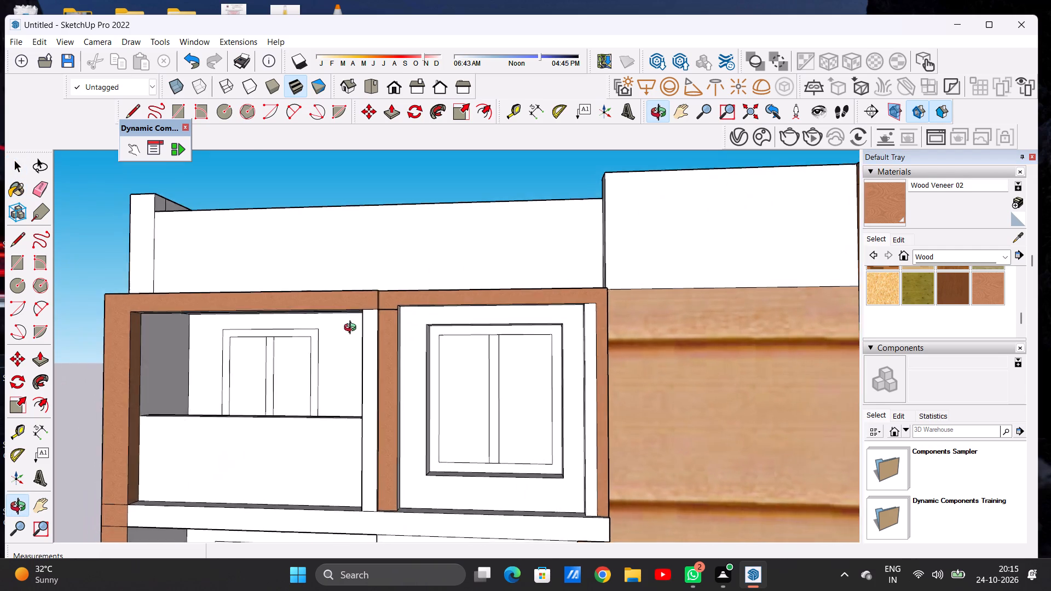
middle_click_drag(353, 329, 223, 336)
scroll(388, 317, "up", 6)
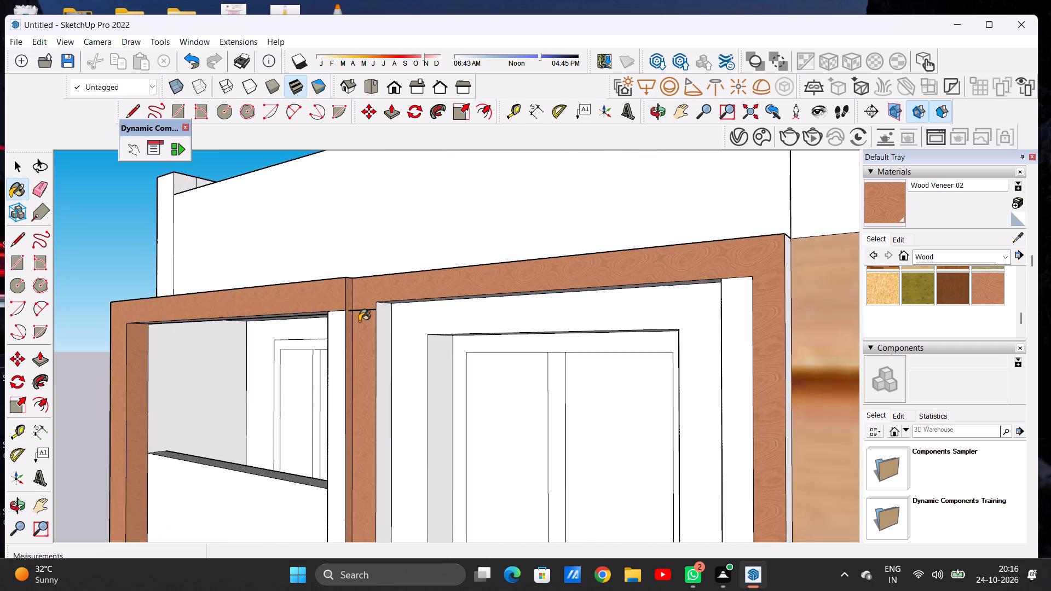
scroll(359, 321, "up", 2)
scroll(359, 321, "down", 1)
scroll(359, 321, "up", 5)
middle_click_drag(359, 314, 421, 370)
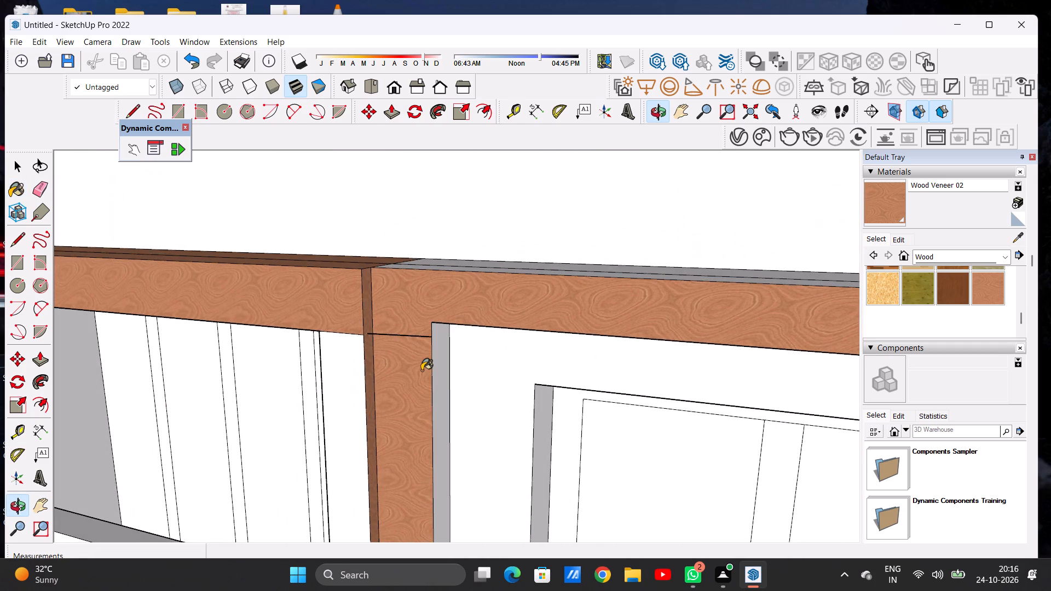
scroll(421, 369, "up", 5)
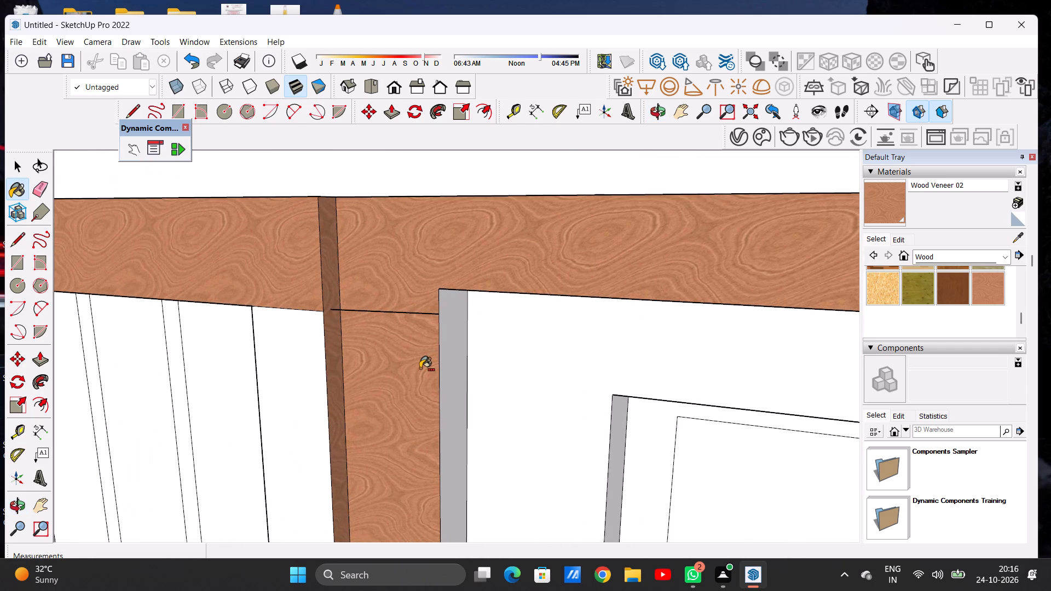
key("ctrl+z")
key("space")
Erase the line across the upright between topmost balcony and window, and redraw it about 10" long to the window recess edge.
scroll(408, 360, "up", 1)
scroll(408, 360, "down", 1)
scroll(408, 360, "up", 1)
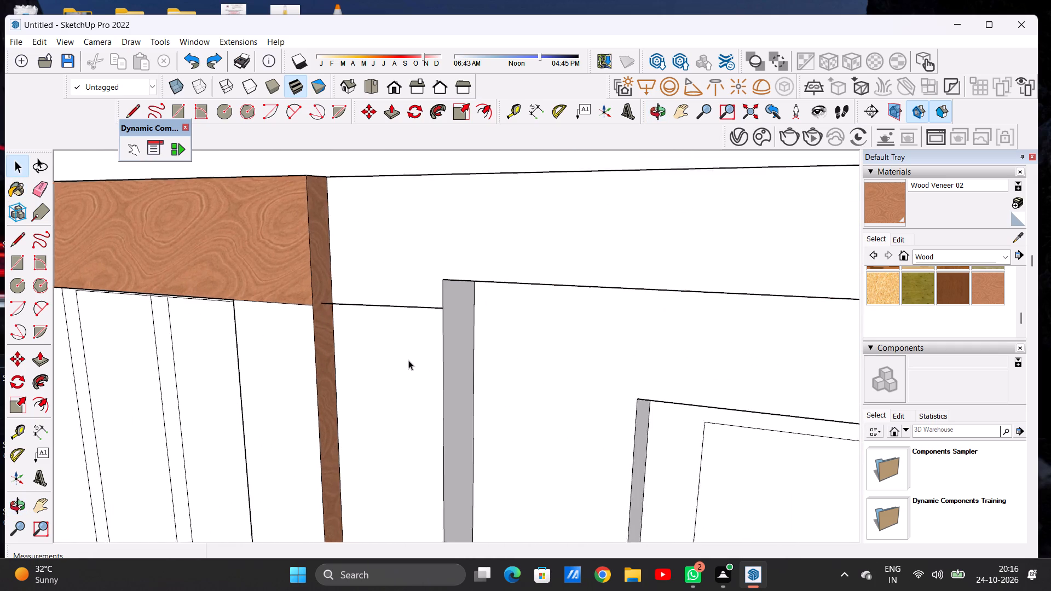
scroll(408, 360, "up", 2)
key("e")
left_click_drag(397, 291, 397, 299)
key("l")
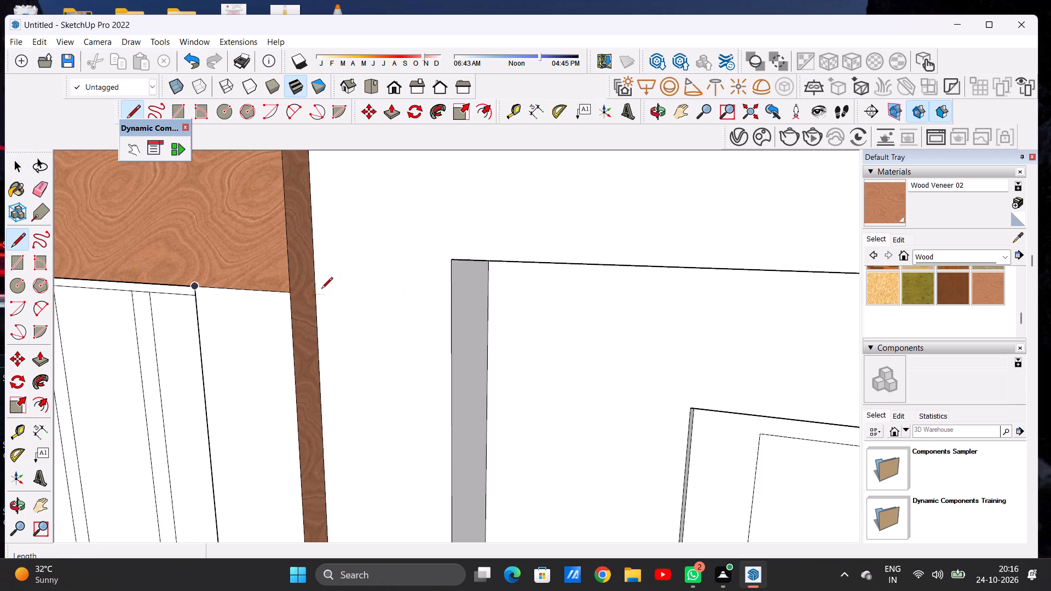
left_click(317, 290)
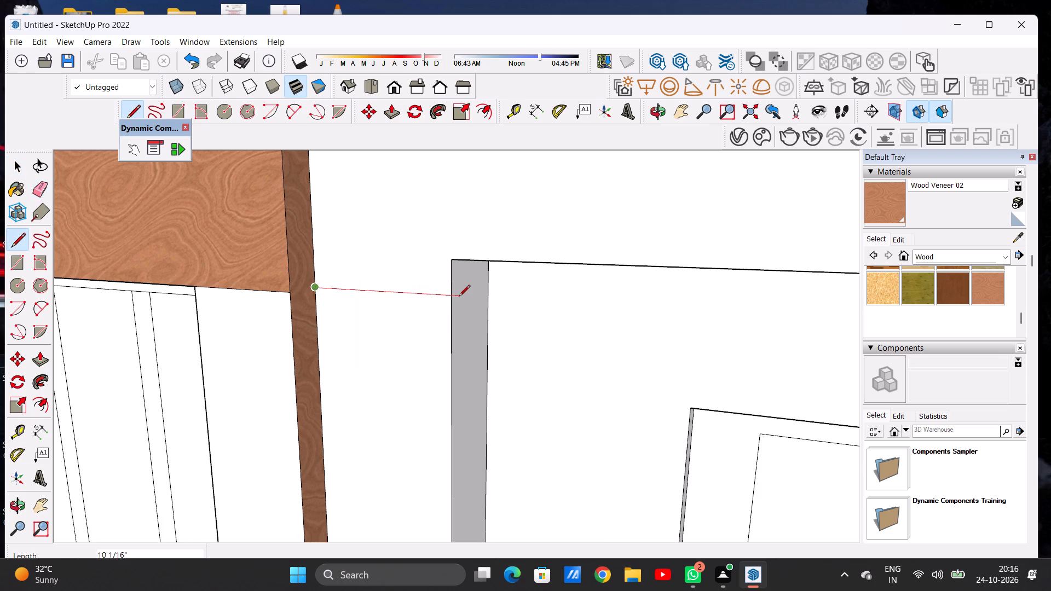
left_click(454, 298)
key("space")
Paint the front of the window bay's top band and cladding-side upright with Wood Veneer 02.
scroll(428, 294, "down", 19)
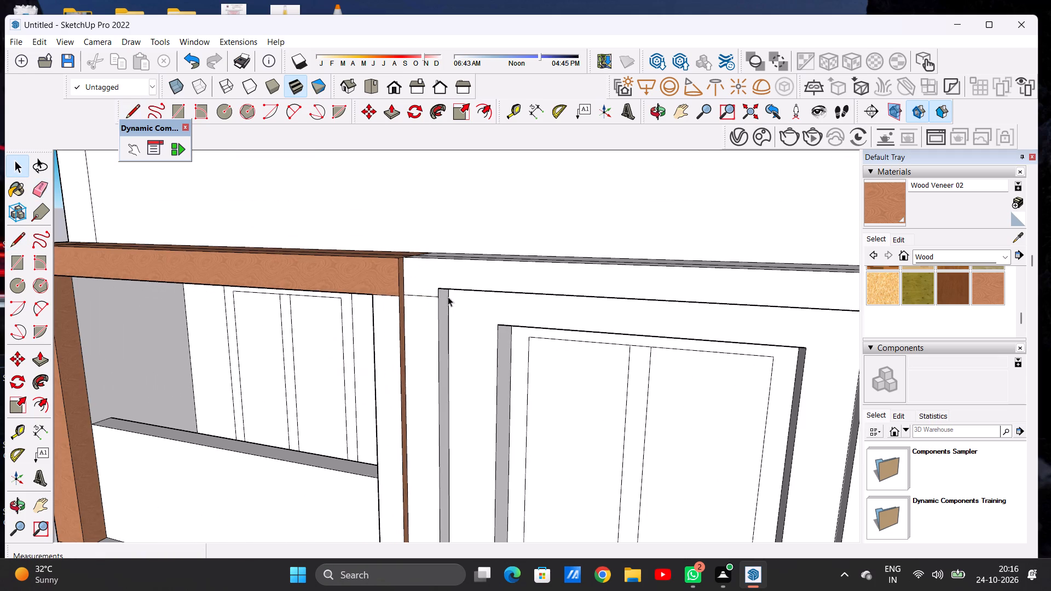
left_click(983, 287)
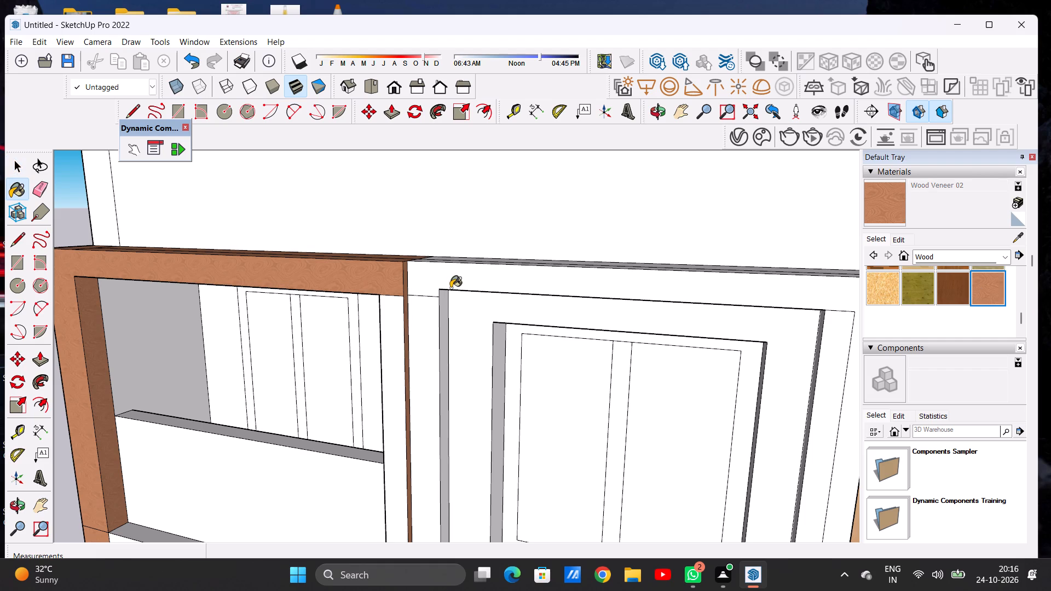
left_click(423, 284)
scroll(431, 282, "down", 12)
Paint the outer side face and both top strips of the topmost window bay's frame with Wood Veneer 02.
middle_click_drag(430, 333, 488, 329)
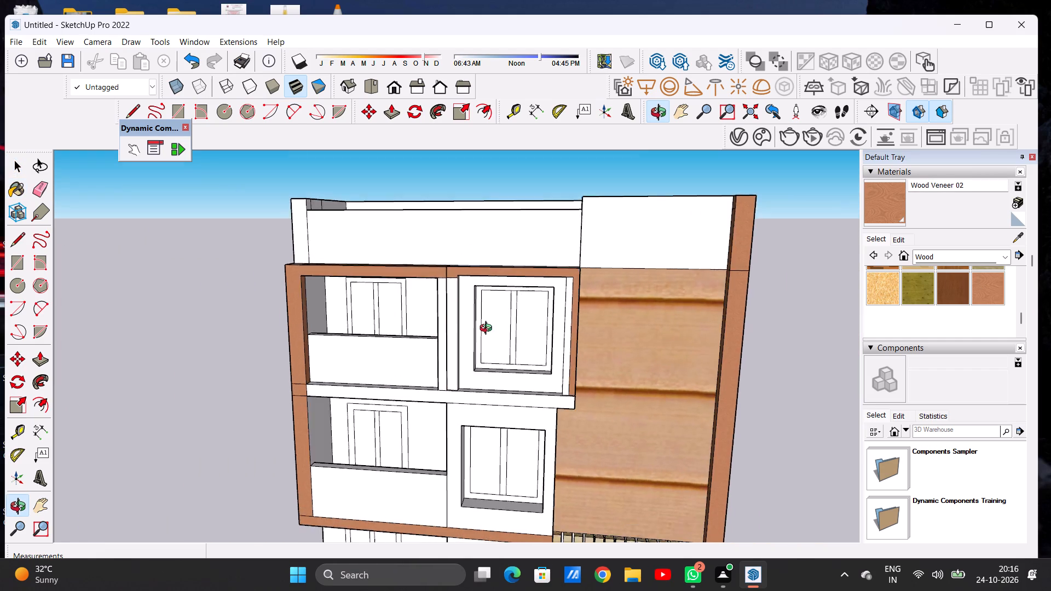
middle_click_drag(488, 329, 269, 363)
scroll(484, 323, "up", 12)
left_click(517, 307)
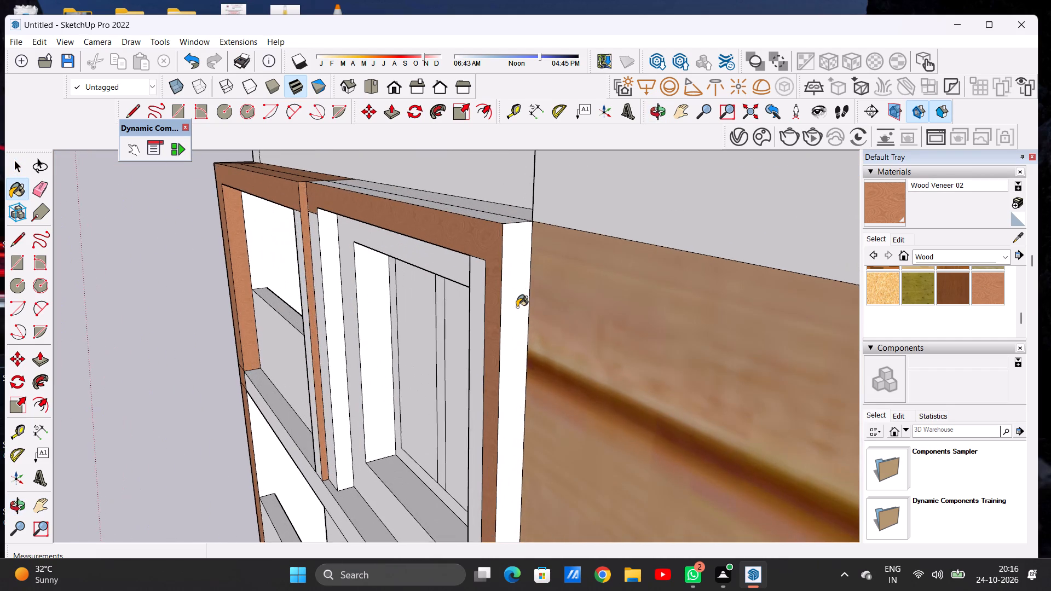
scroll(517, 307, "down", 8)
middle_click_drag(494, 252, 498, 309)
scroll(498, 309, "up", 5)
left_click(483, 332)
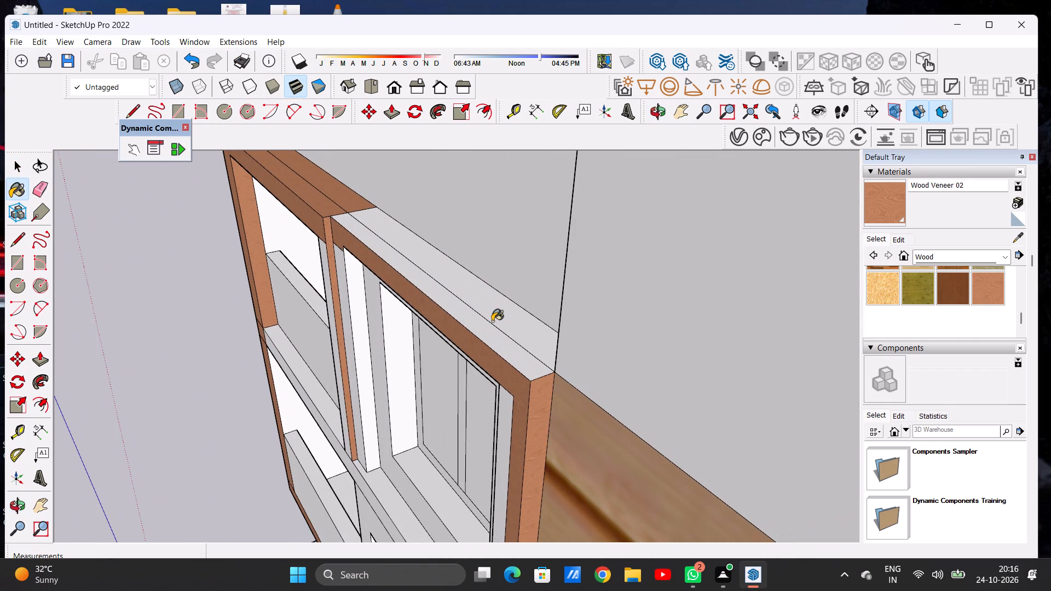
left_click(495, 316)
Examine the painted frames around the topmost balcony and window bay from several angles.
scroll(509, 285, "down", 4)
scroll(509, 285, "up", 1)
scroll(509, 285, "down", 10)
middle_click_drag(394, 329, 552, 314)
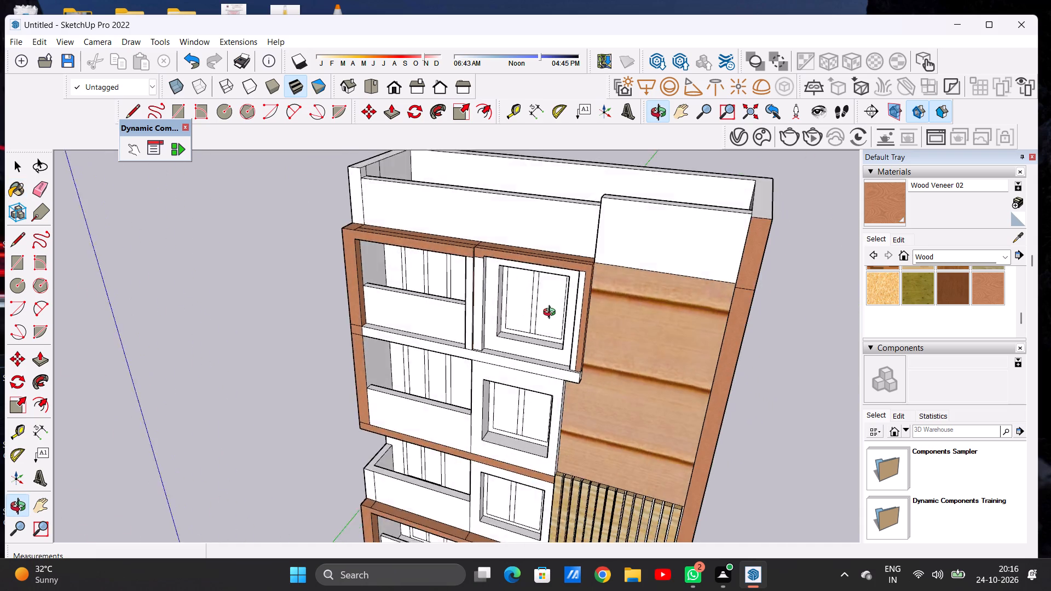
middle_click_drag(552, 314, 619, 303)
middle_click_drag(578, 305, 592, 302)
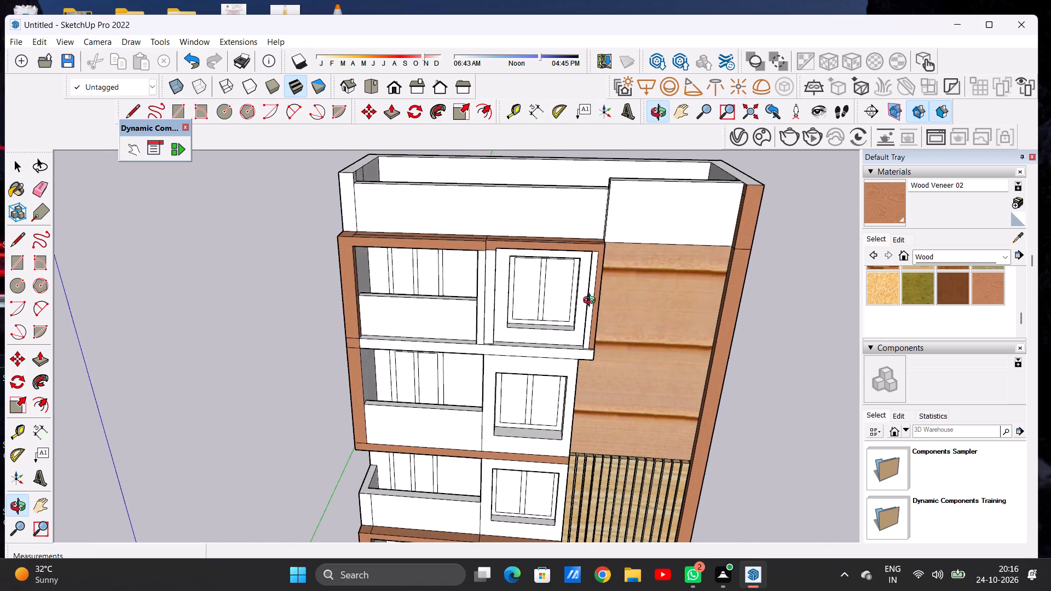
middle_click_drag(592, 302, 619, 302)
scroll(600, 302, "up", 7)
scroll(564, 321, "down", 4)
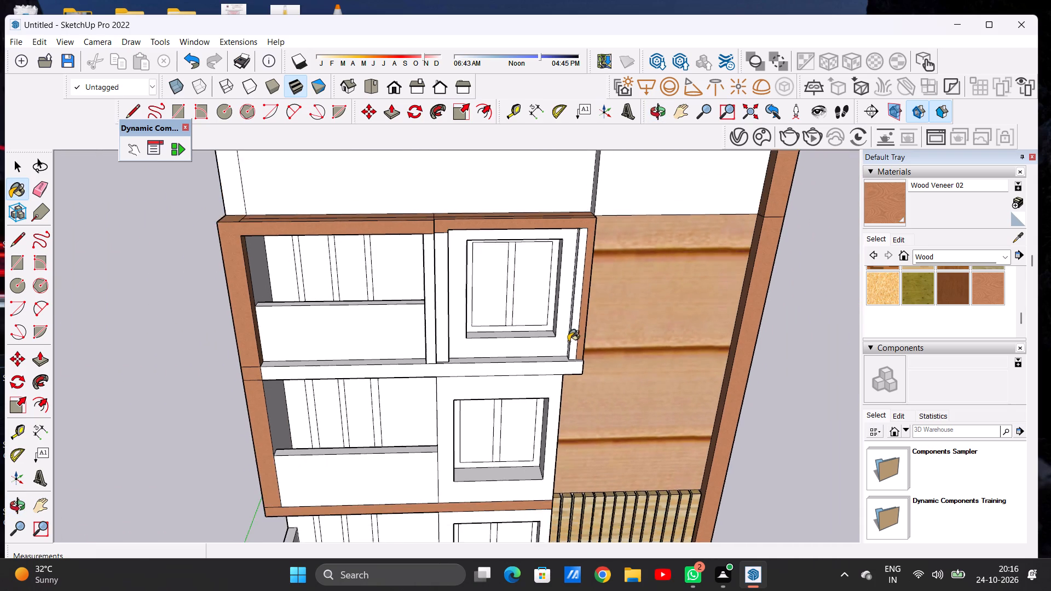
middle_click_drag(561, 335, 538, 265)
scroll(547, 332, "down", 6)
scroll(545, 352, "up", 4)
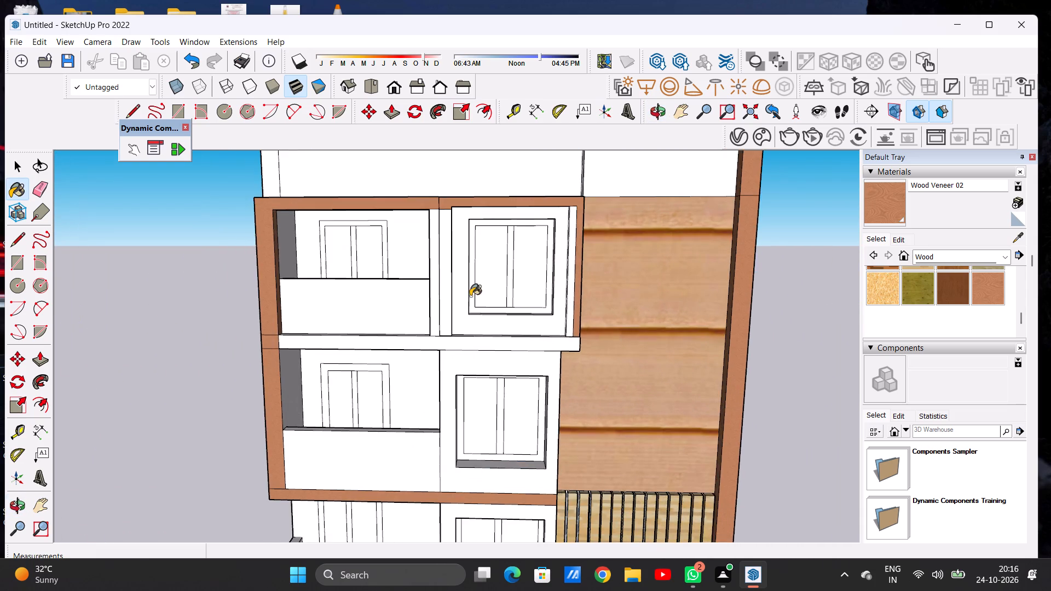
middle_click_drag(478, 296, 654, 288)
middle_click_drag(580, 300, 430, 322)
scroll(493, 322, "down", 7)
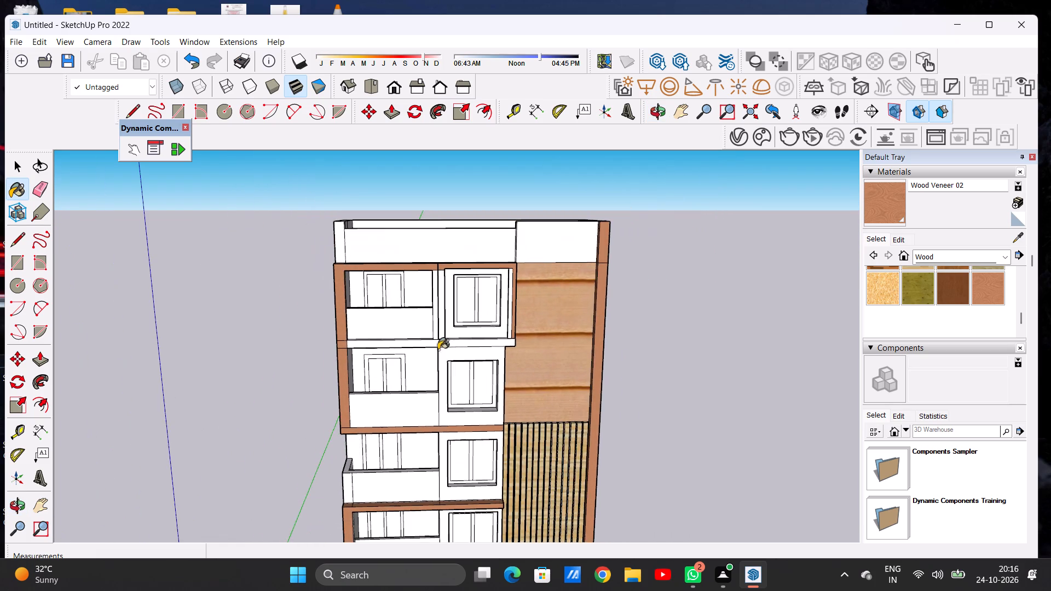
middle_click_drag(449, 383, 436, 354)
key("space")
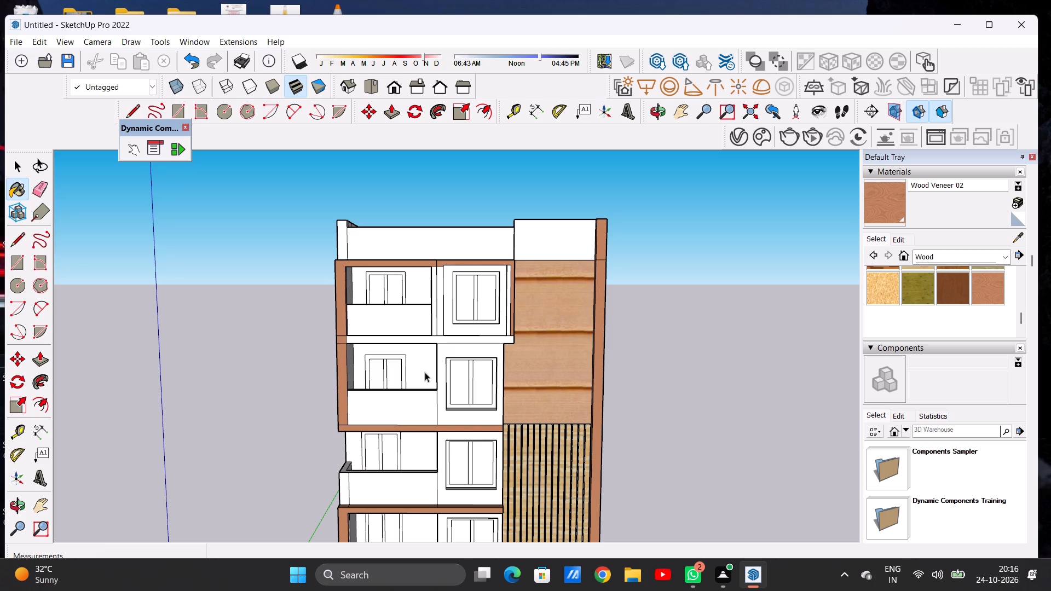
Look over the whole front facade from ground floor to parapet to check the material layout.
scroll(338, 342, "down", 13)
scroll(355, 376, "up", 7)
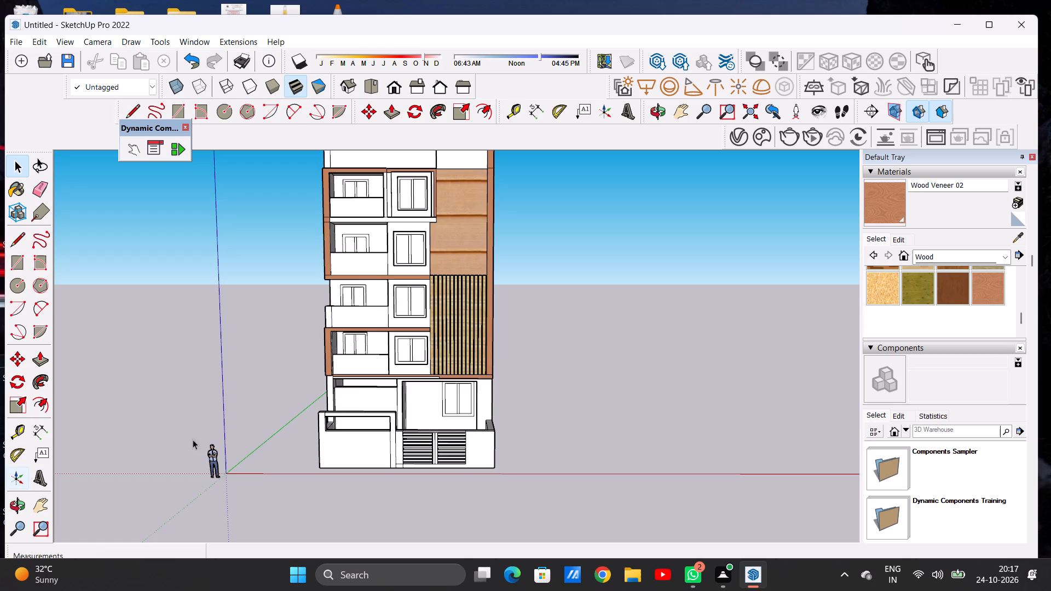
scroll(399, 443, "down", 11)
scroll(405, 381, "up", 7)
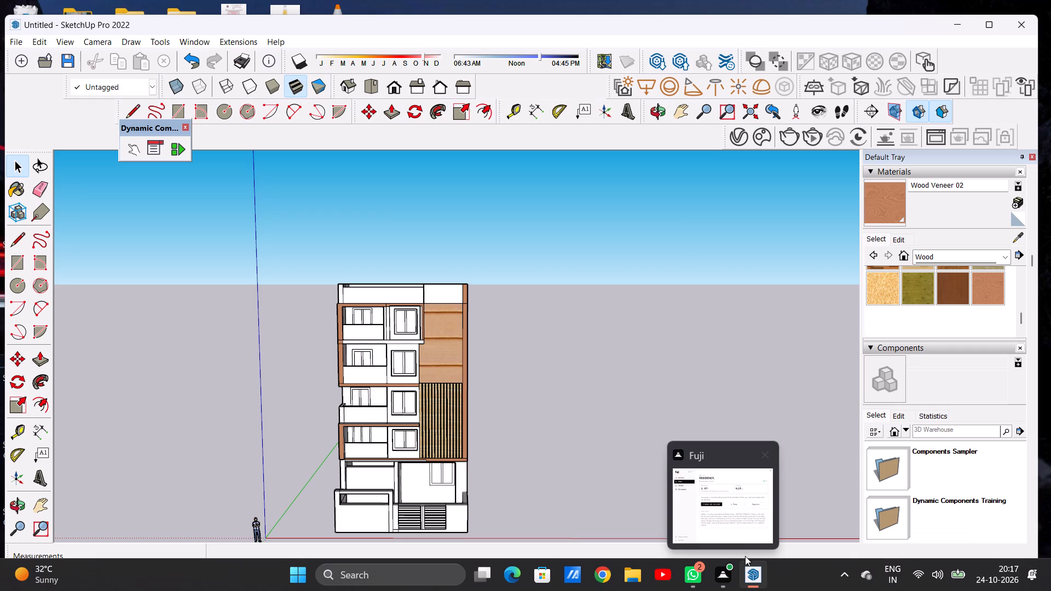
left_click(753, 529)
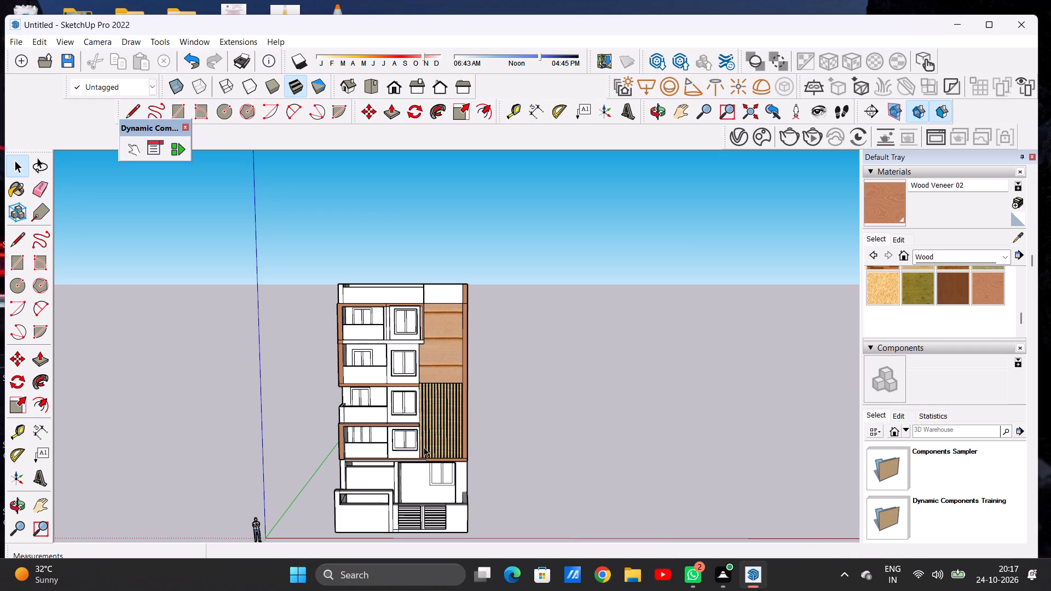
scroll(420, 440, "down", 8)
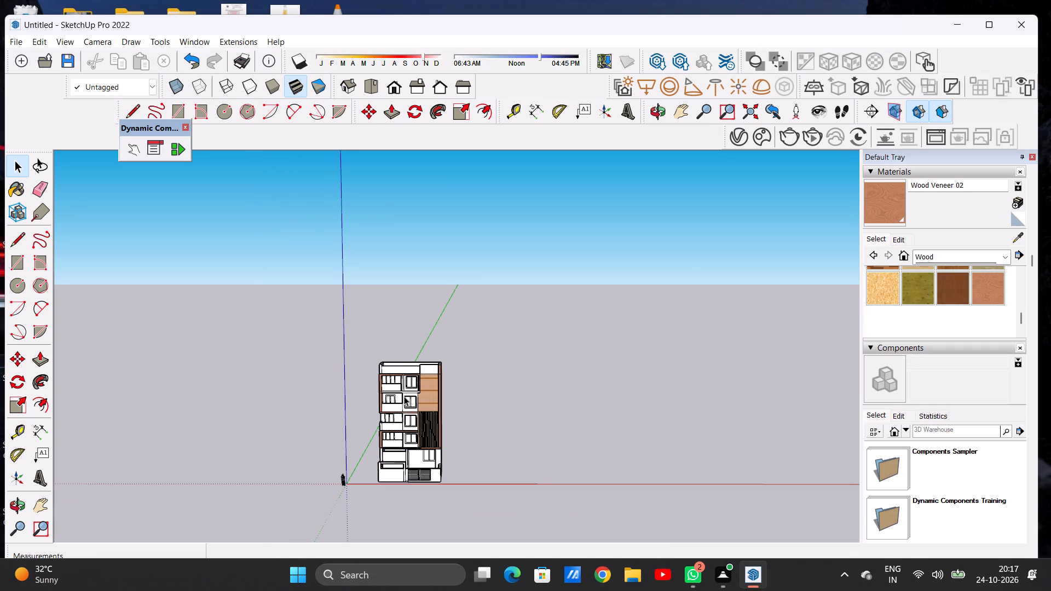
scroll(408, 392, "down", 8)
scroll(430, 447, "up", 3)
scroll(430, 447, "down", 1)
scroll(430, 447, "up", 18)
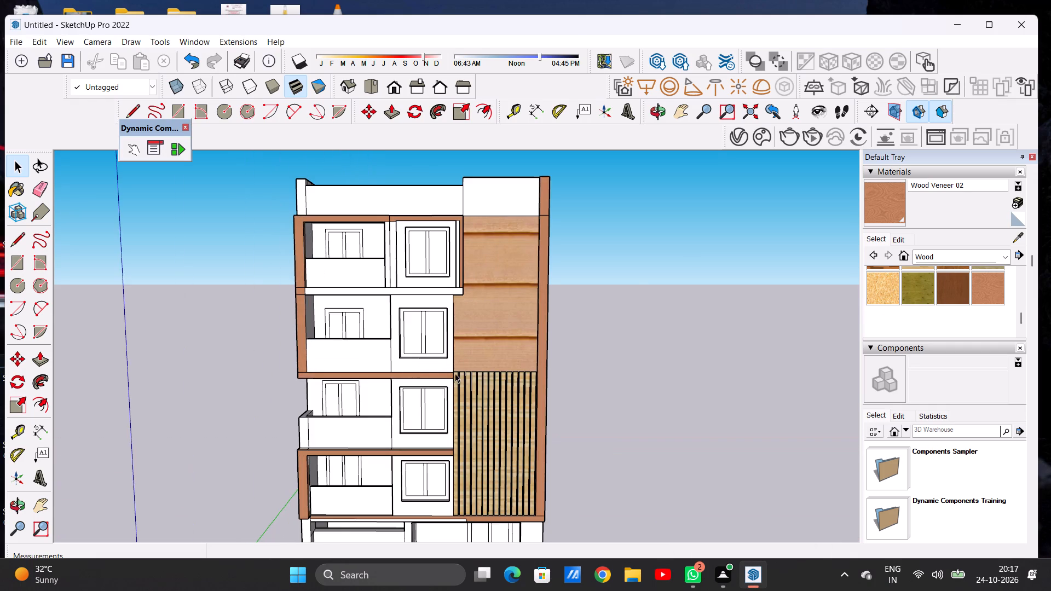
middle_click_drag(484, 377, 427, 387)
scroll(462, 375, "down", 3)
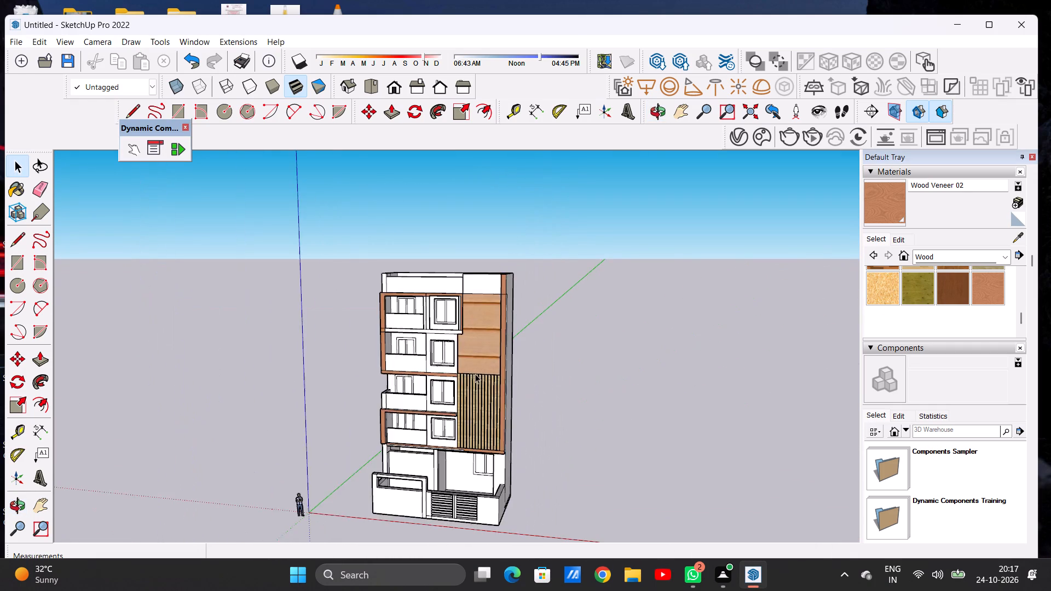
scroll(475, 374, "down", 11)
middle_click_drag(538, 404, 538, 395)
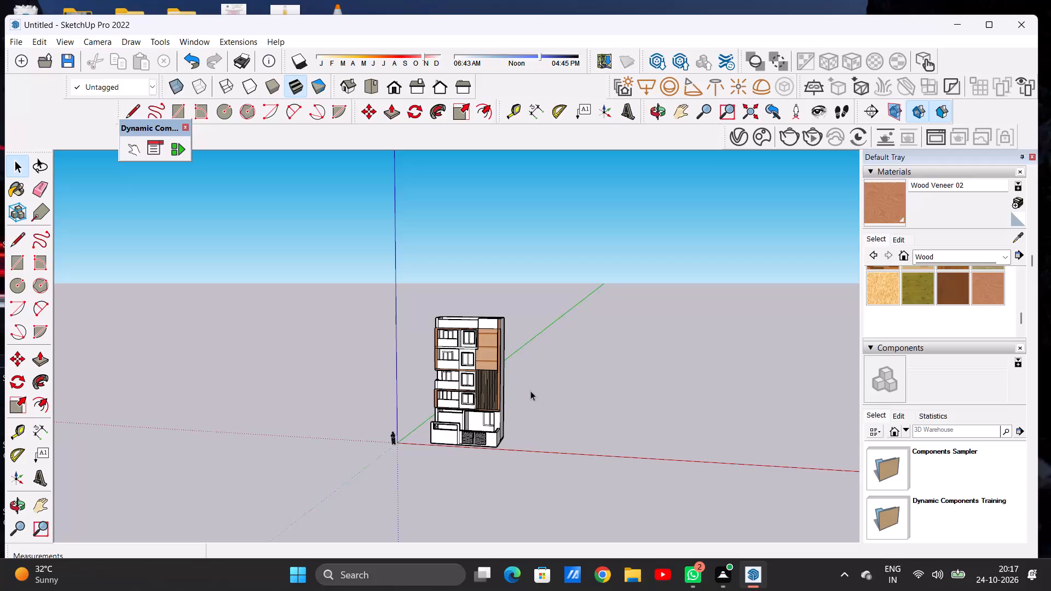
scroll(513, 383, "down", 2)
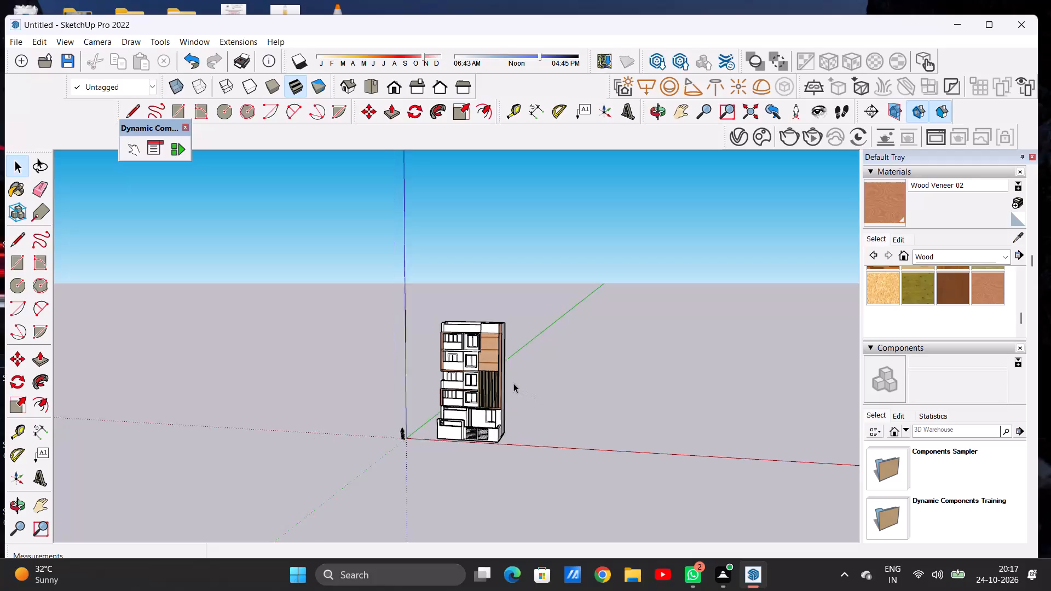
scroll(513, 383, "down", 3)
scroll(506, 399, "up", 13)
middle_click_drag(420, 391, 470, 427)
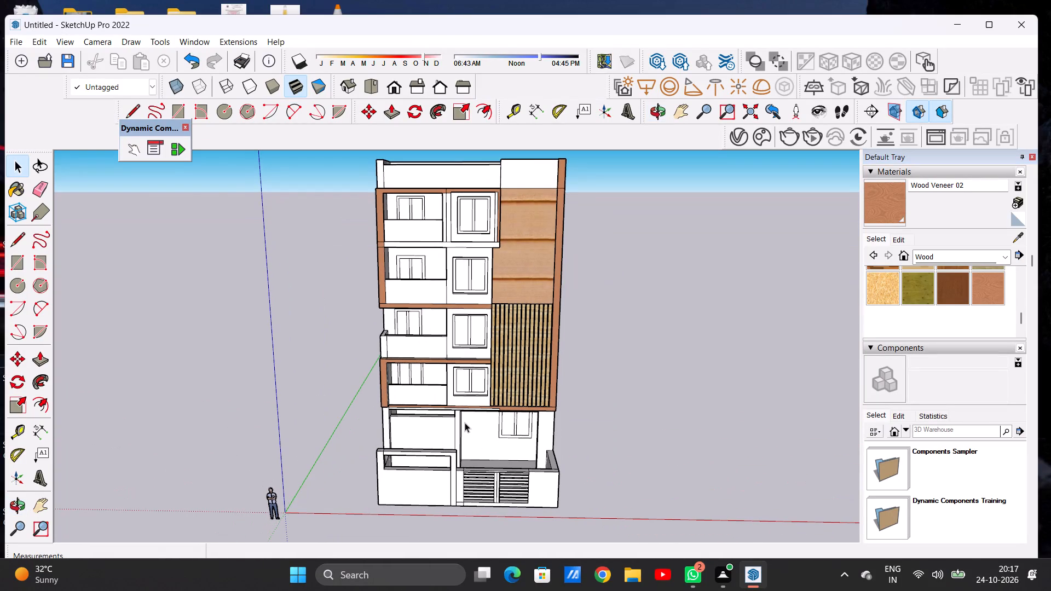
scroll(450, 398, "down", 2)
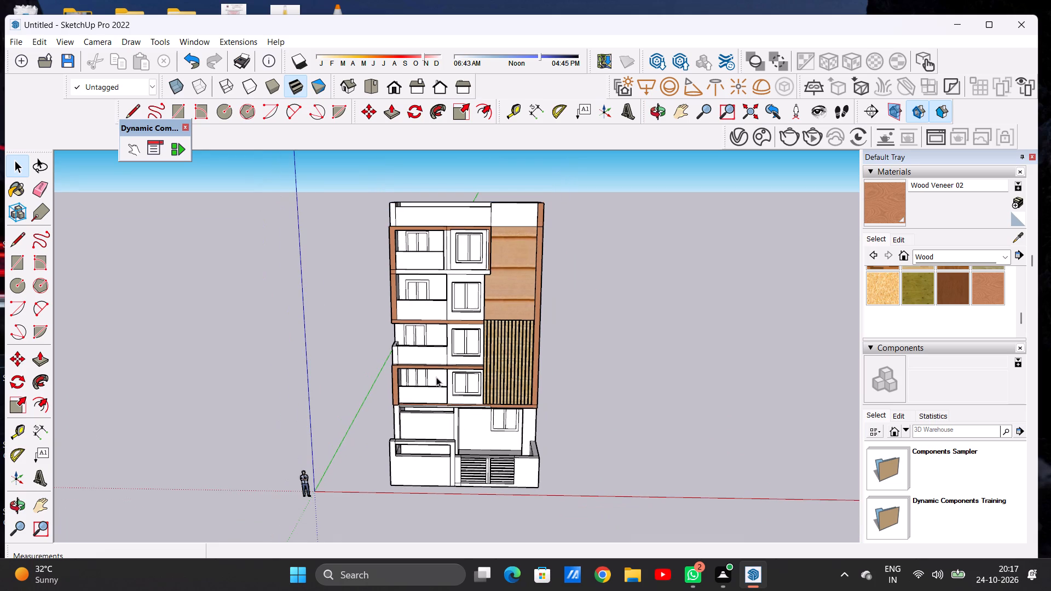
Paint the door frame and mullion on the topmost balcony with Formica Speckled Grey from the Synthetic Surfaces collection.
scroll(436, 230, "up", 5)
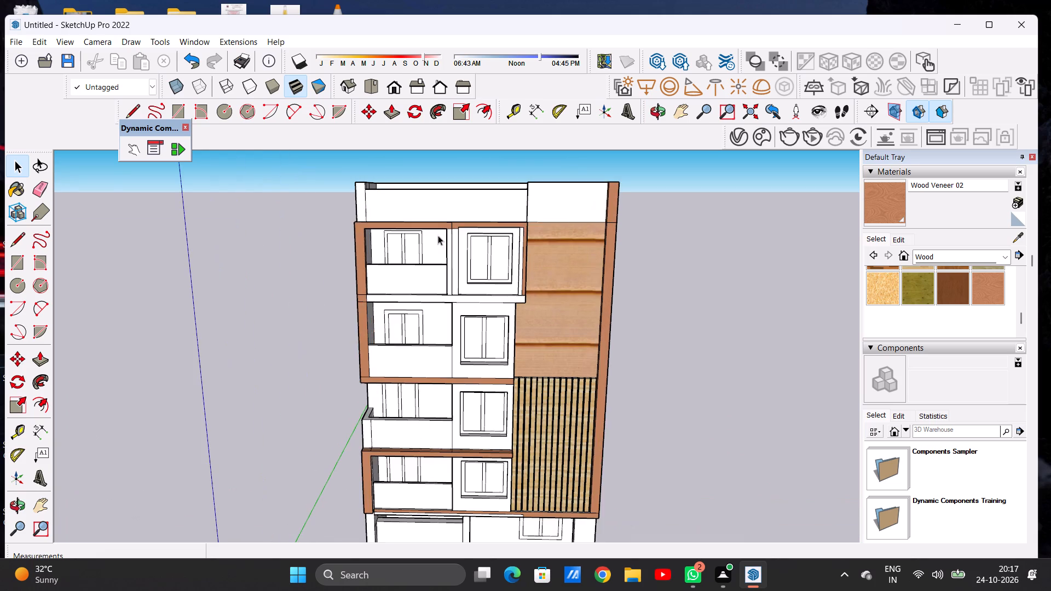
scroll(415, 251, "up", 12)
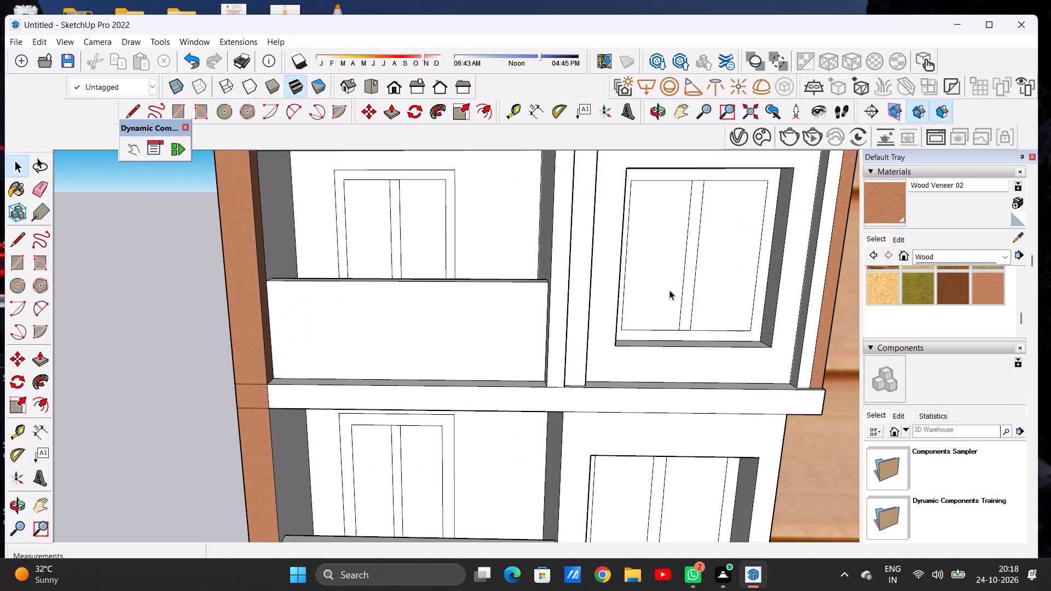
left_click(931, 257)
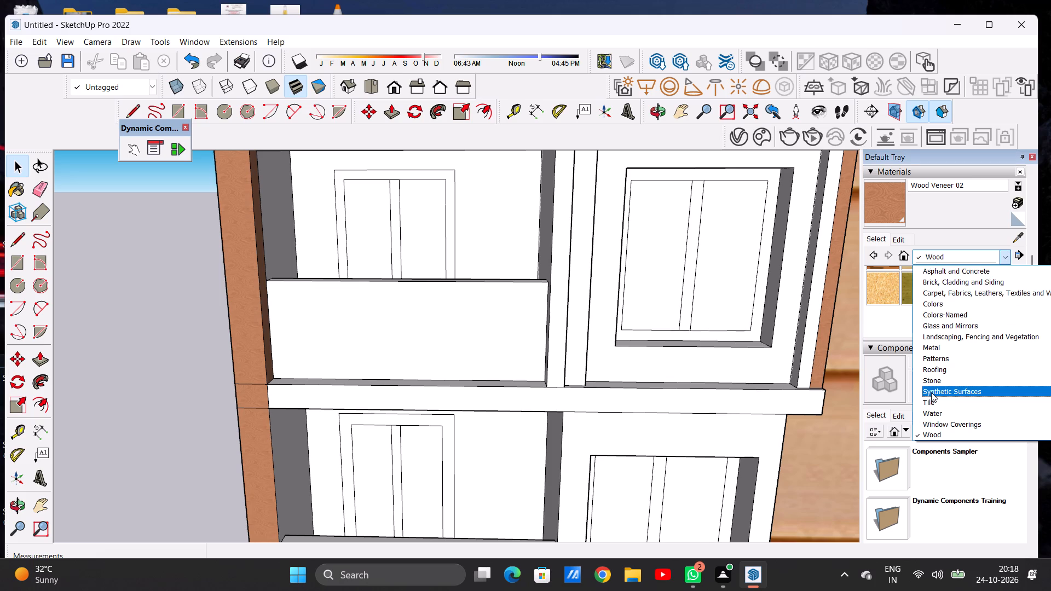
left_click(931, 392)
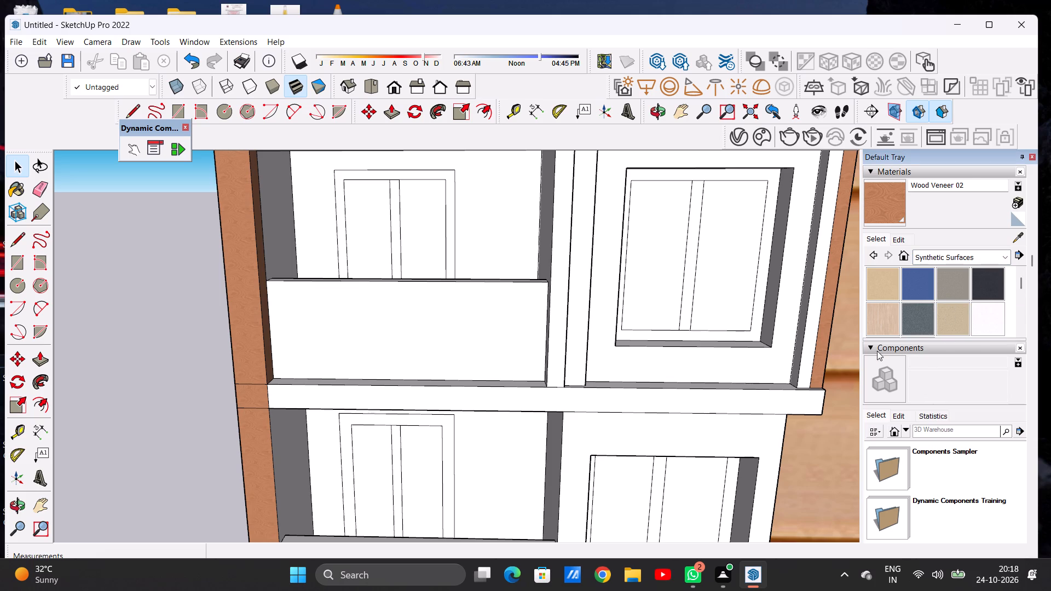
left_click(926, 320)
scroll(397, 192, "up", 3)
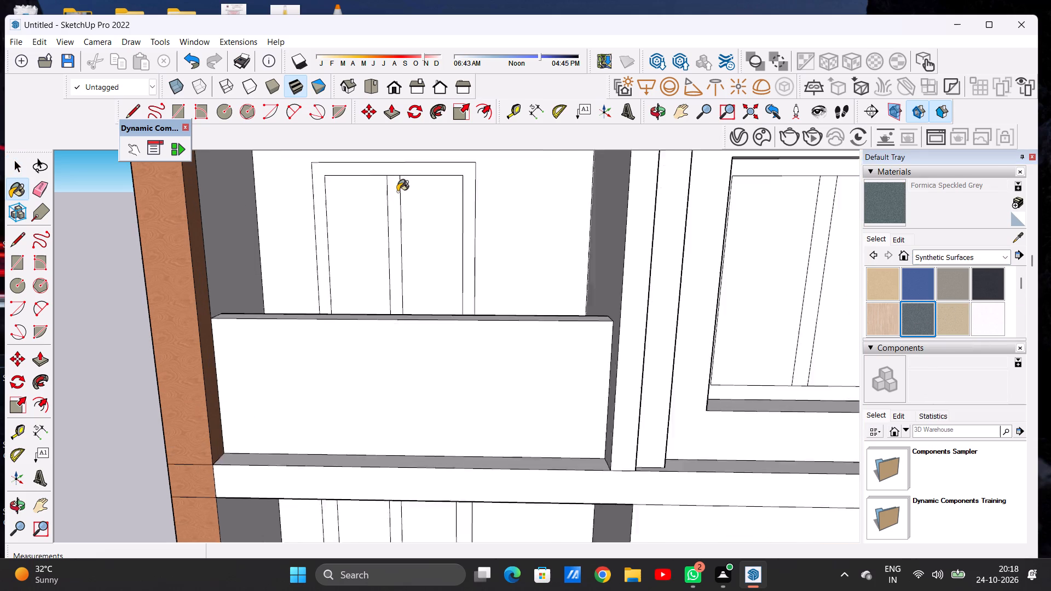
scroll(397, 192, "up", 2)
left_click(390, 167)
left_click(390, 188)
scroll(415, 211, "down", 6)
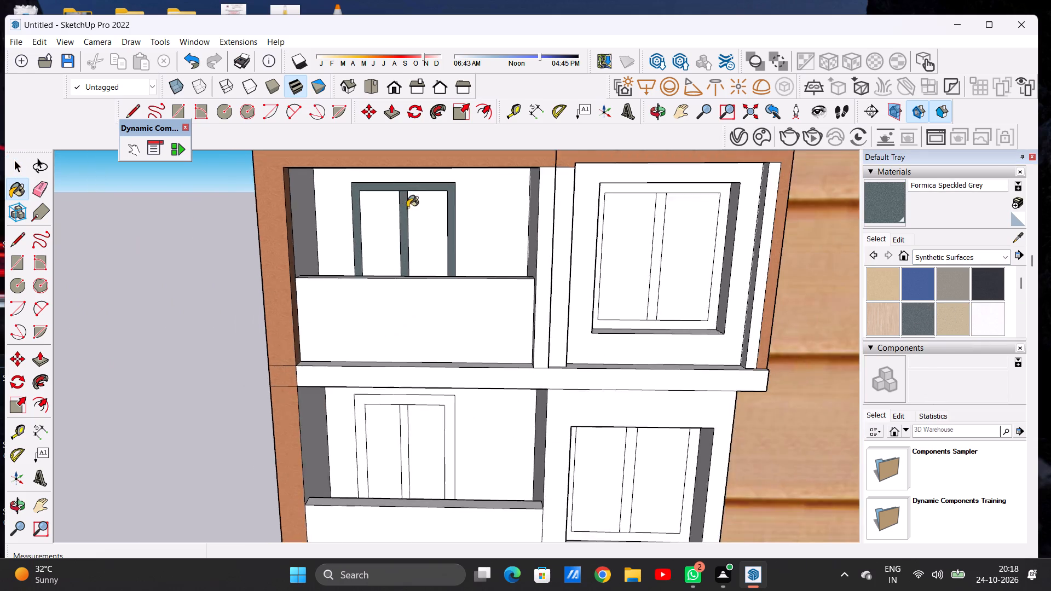
Paint the frame and mullion of the topmost bay's window with Formica Speckled Grey.
scroll(407, 207, "down", 7)
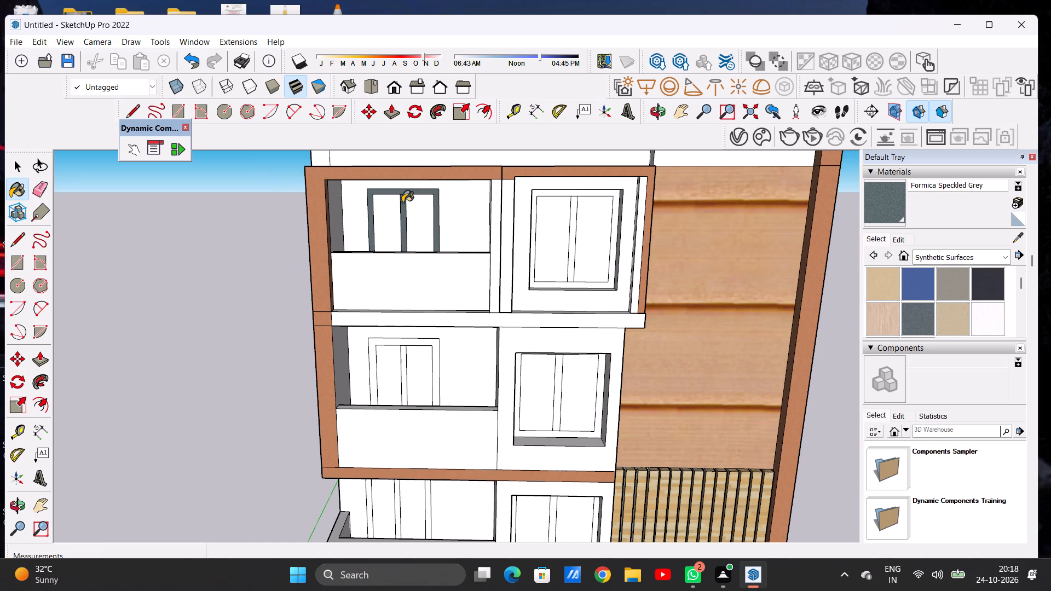
scroll(558, 203, "up", 13)
left_click(552, 170)
left_click(557, 200)
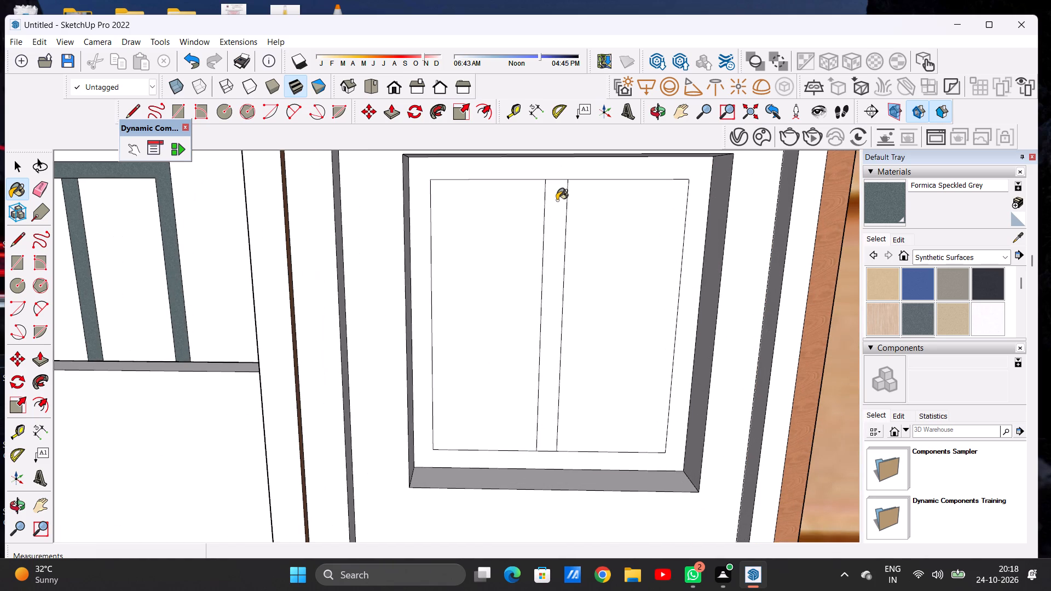
Paint the door frame and mullion on the second balcony from the top with Formica Speckled Grey.
scroll(540, 213, "down", 13)
scroll(384, 393, "up", 7)
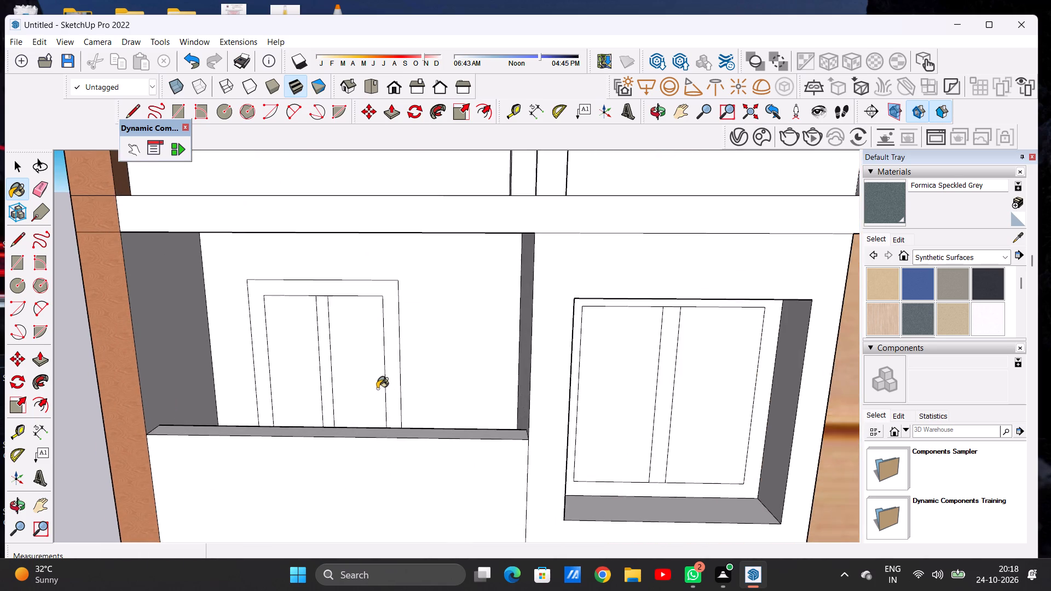
scroll(377, 389, "up", 9)
left_click(423, 340)
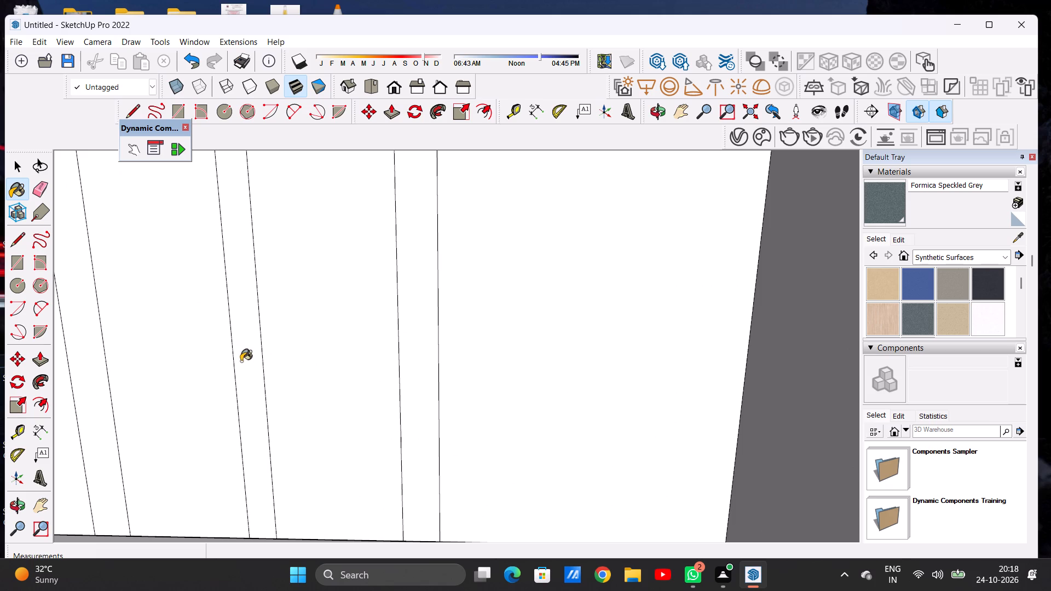
left_click(246, 355)
Paint the window frame and mullion beside the second balcony from the top with Formica Speckled Grey.
scroll(301, 338, "down", 16)
scroll(516, 331, "up", 3)
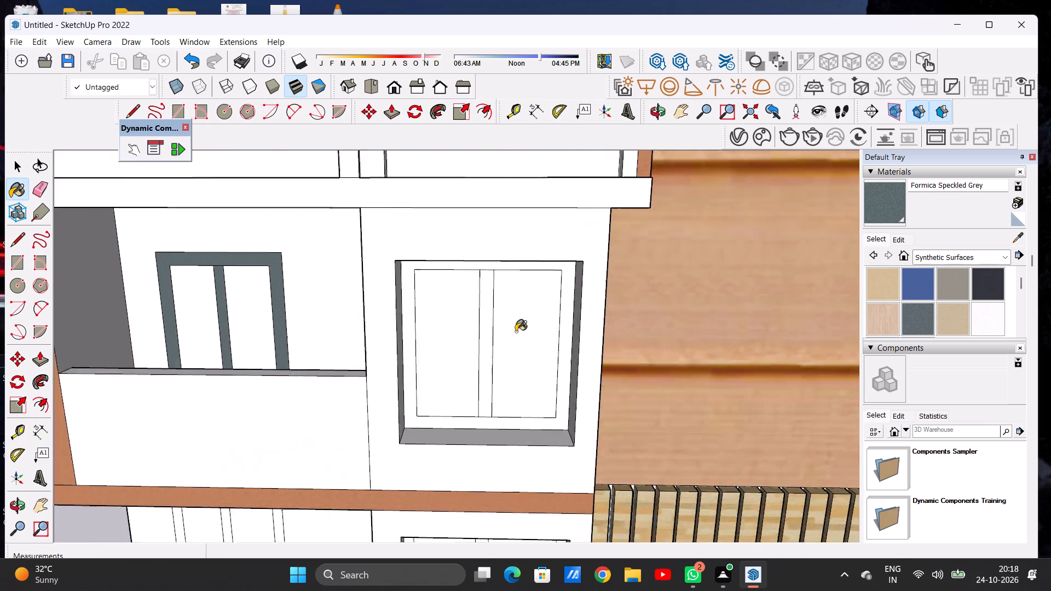
scroll(516, 332, "up", 4)
scroll(465, 369, "up", 7)
left_click(486, 344)
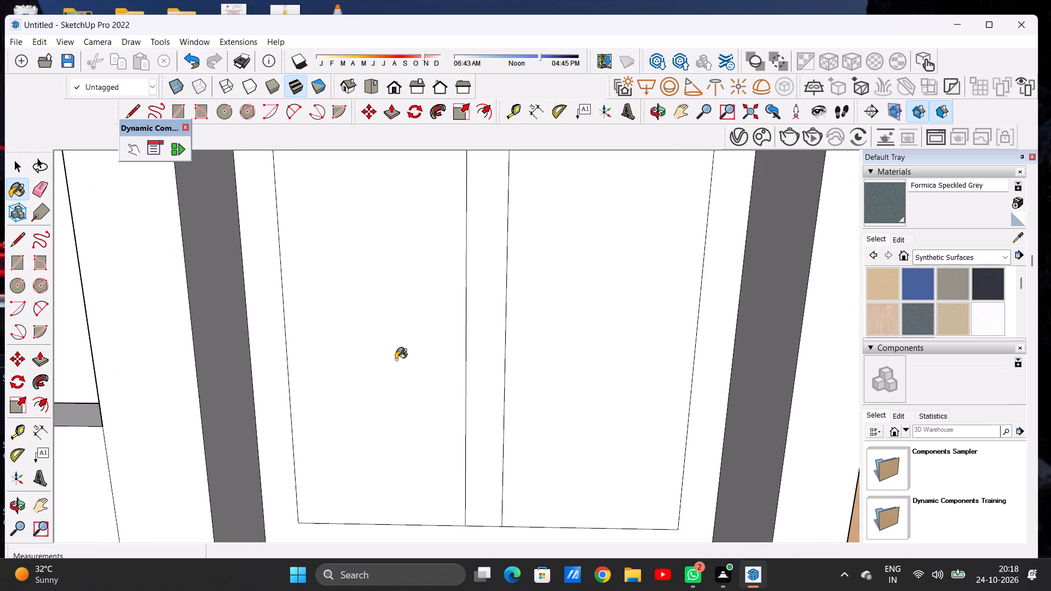
left_click(266, 378)
Paint the frame and mullion of the third window from the top, beside the slatted panel, with Formica Speckled Grey.
scroll(370, 366, "down", 7)
scroll(416, 340, "down", 7)
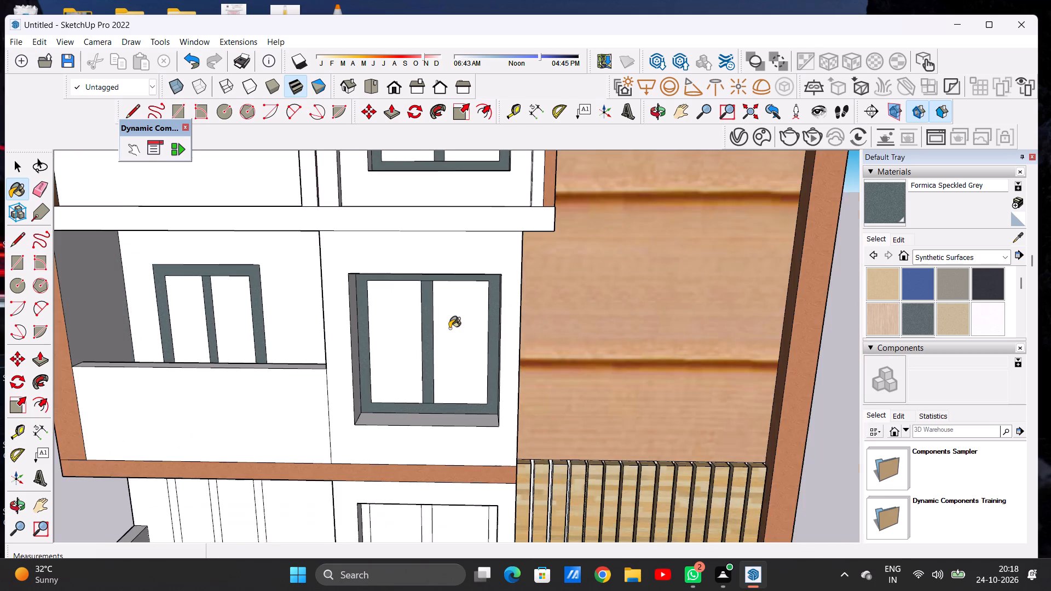
scroll(470, 312, "down", 4)
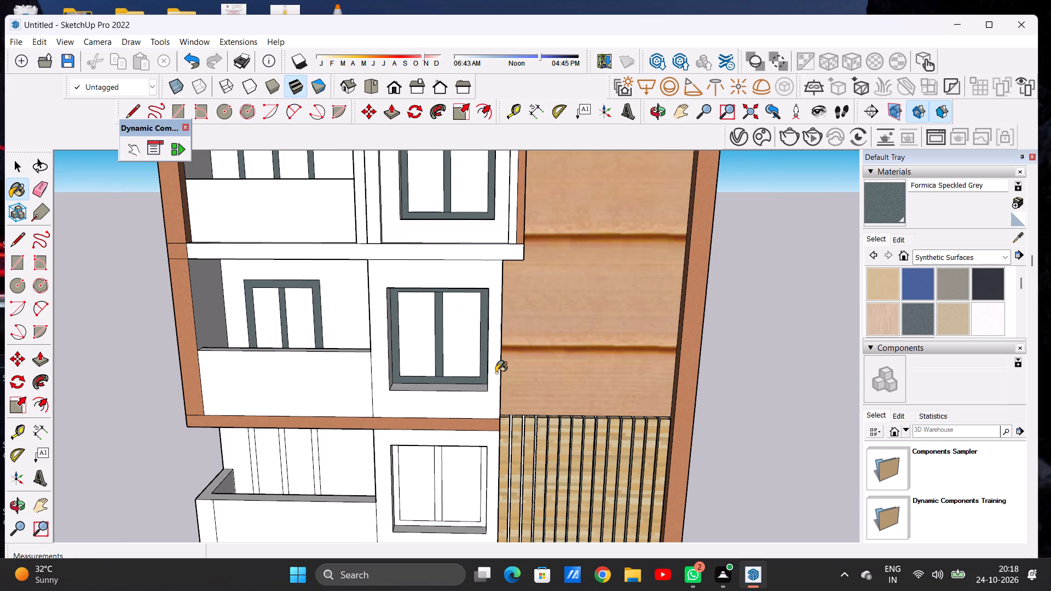
scroll(476, 351, "down", 10)
scroll(472, 432, "up", 7)
scroll(415, 389, "up", 5)
scroll(415, 389, "down", 1)
scroll(415, 389, "up", 2)
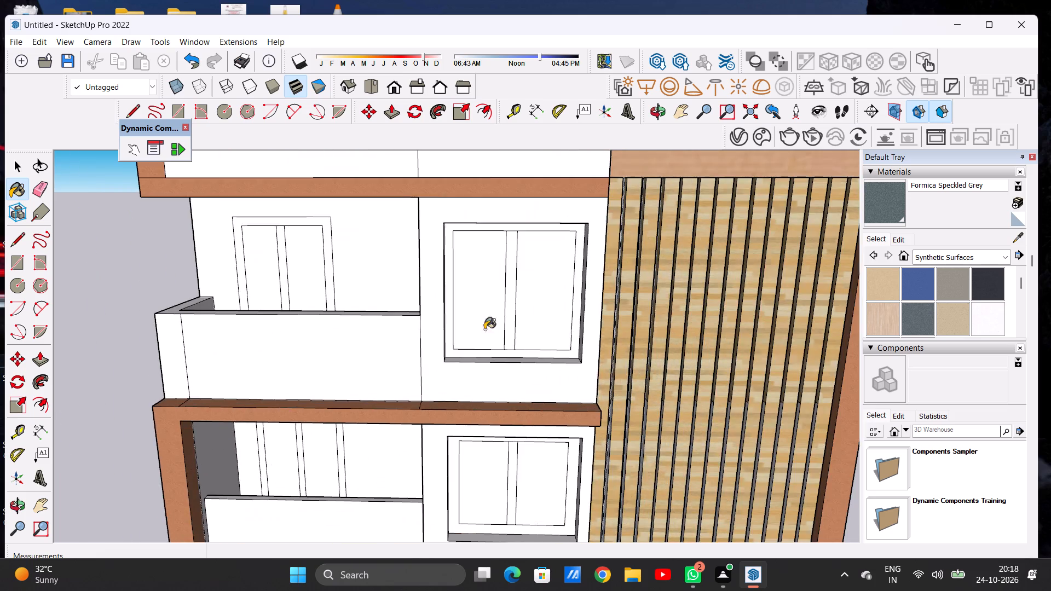
scroll(501, 320, "up", 9)
left_click(519, 322)
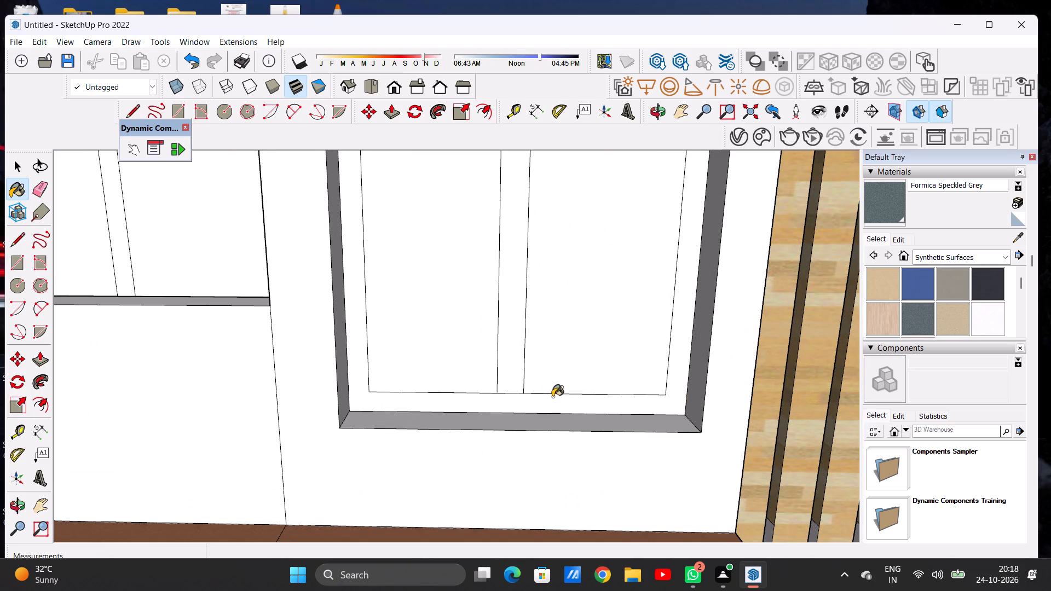
left_click(559, 408)
Paint the door frame and mullion on the third balcony from the top with Formica Speckled Grey.
scroll(571, 384, "down", 20)
scroll(571, 384, "down", 1)
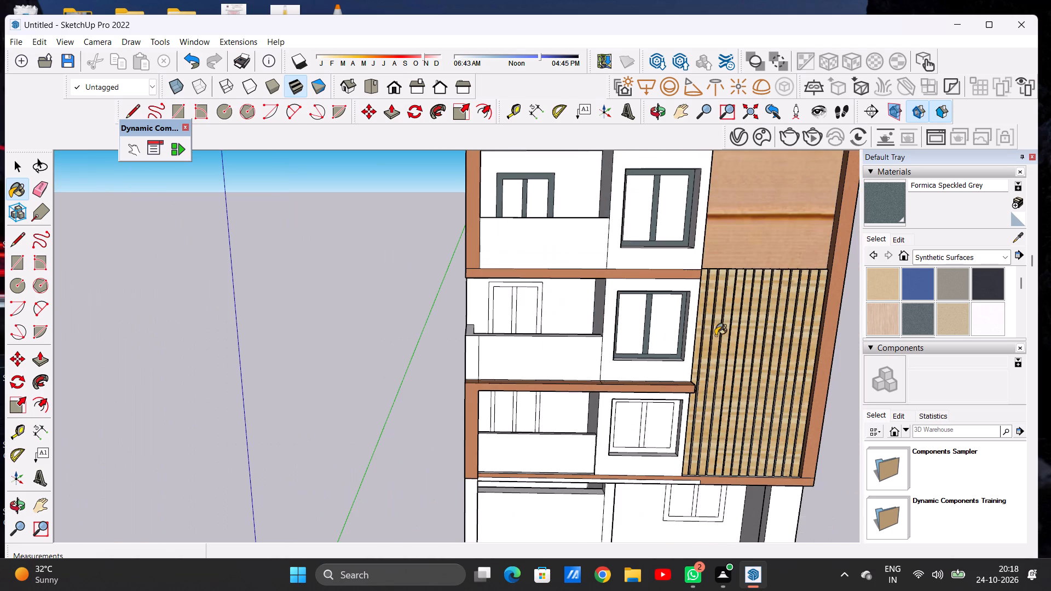
scroll(493, 332, "up", 15)
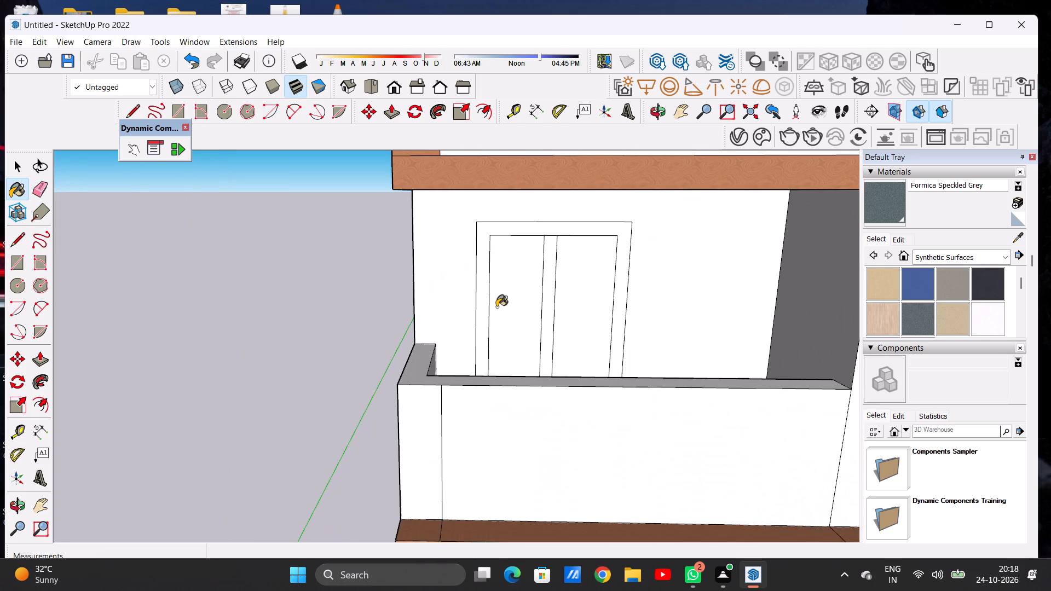
scroll(493, 313, "up", 11)
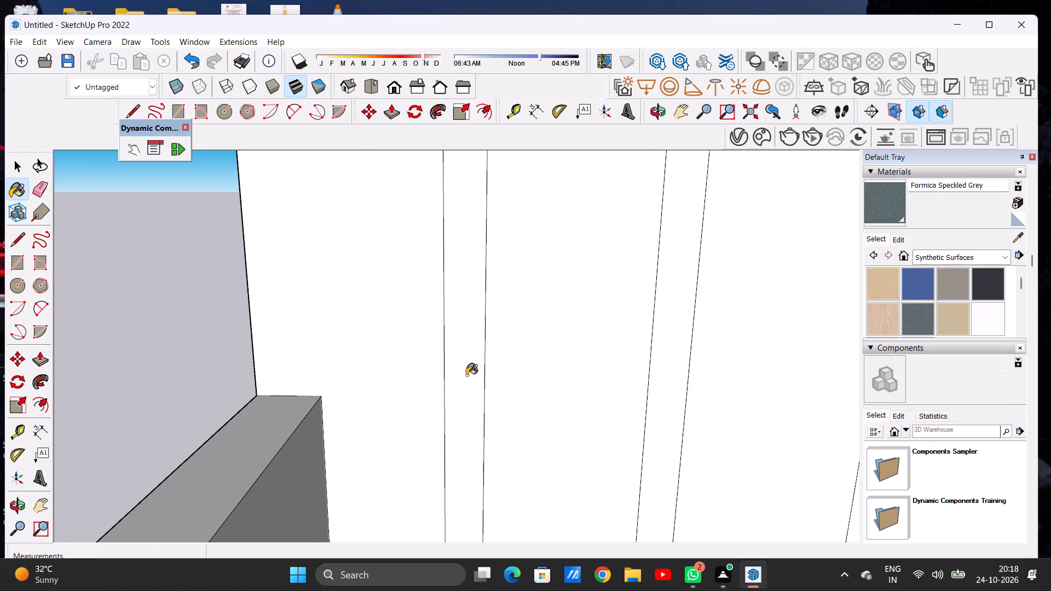
left_click(466, 375)
left_click(666, 367)
Paint the door frame and mullion on the lowest wood-framed balcony with Formica Speckled Grey.
scroll(630, 338, "down", 11)
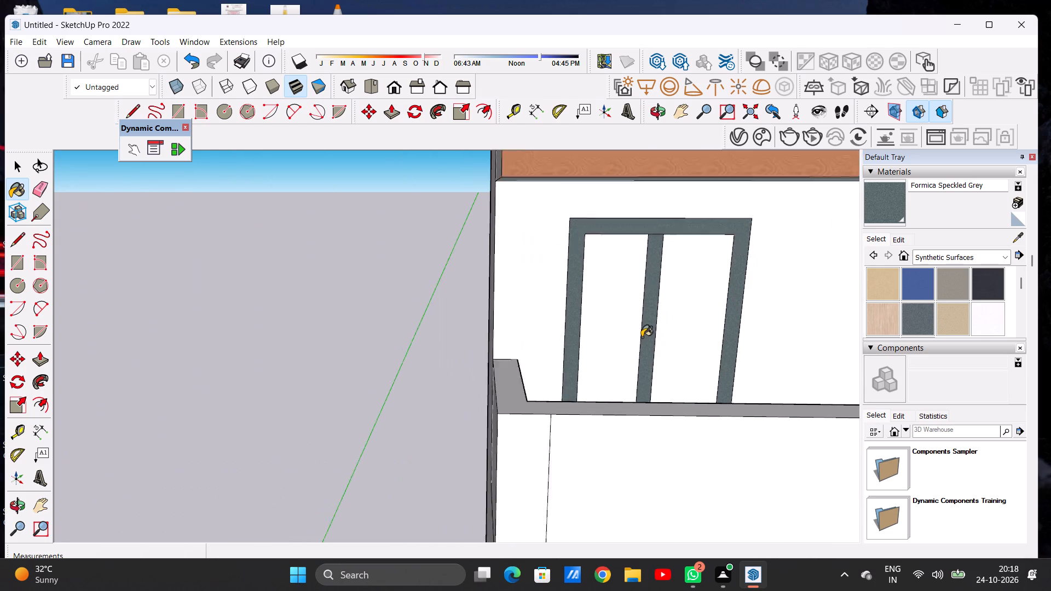
scroll(642, 337, "down", 5)
scroll(645, 316, "up", 1)
scroll(645, 316, "down", 14)
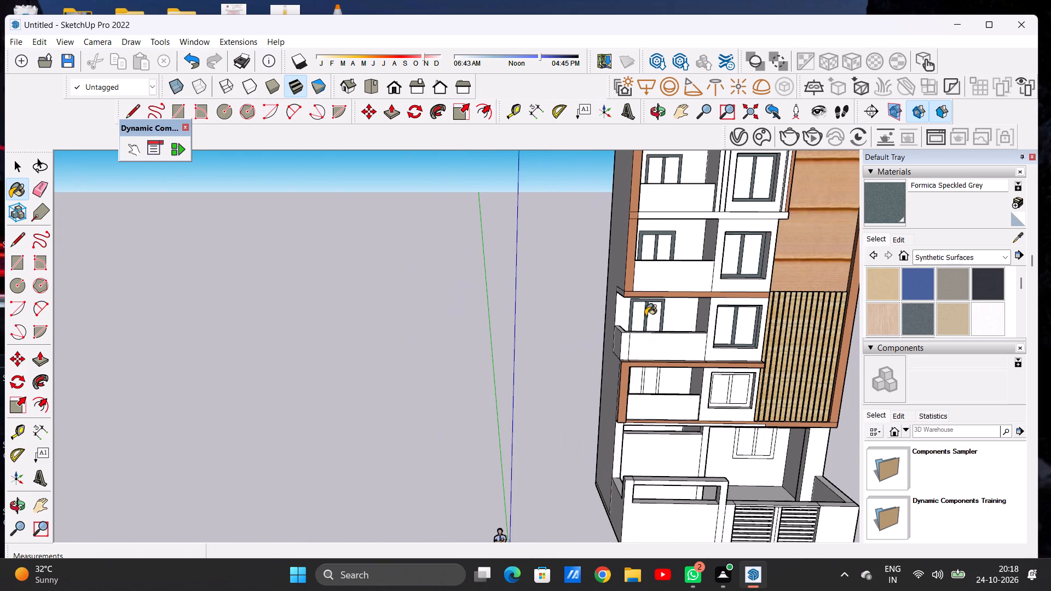
scroll(620, 281, "up", 6)
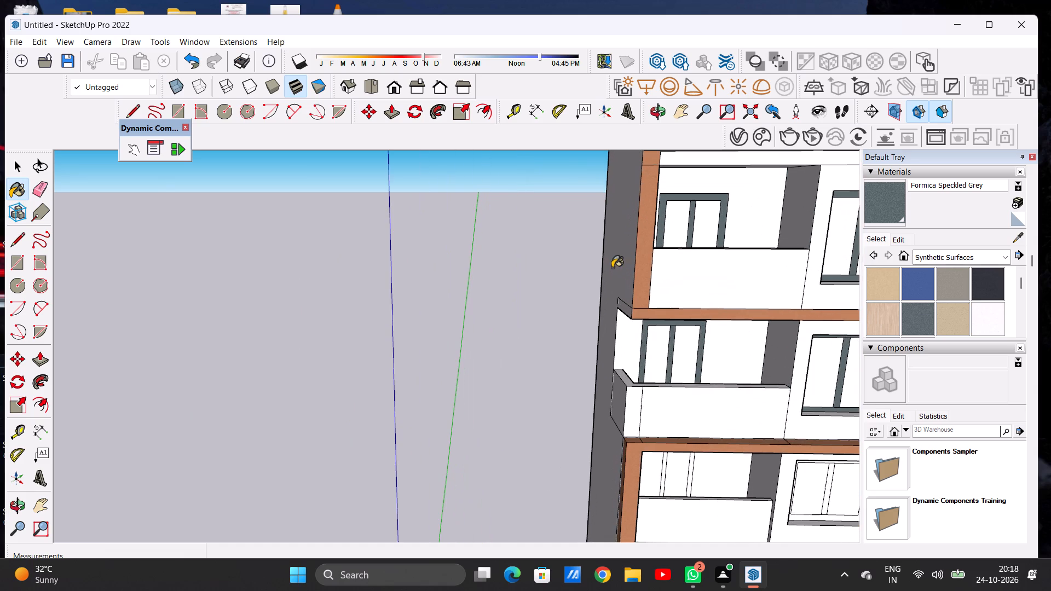
middle_click_drag(501, 292, 407, 293)
scroll(489, 233, "down", 4)
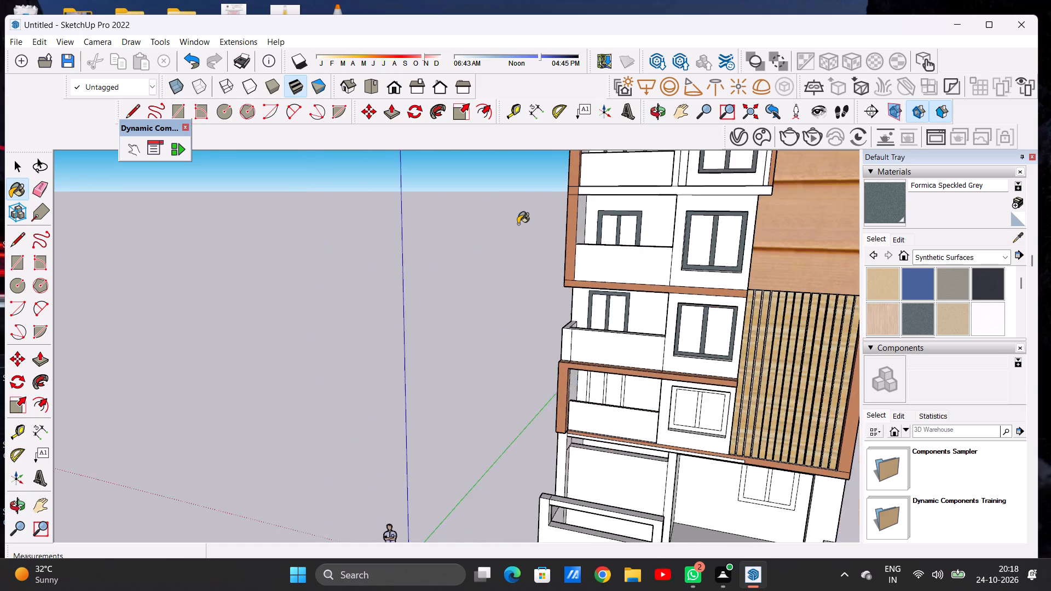
scroll(518, 224, "down", 9)
scroll(573, 344, "up", 4)
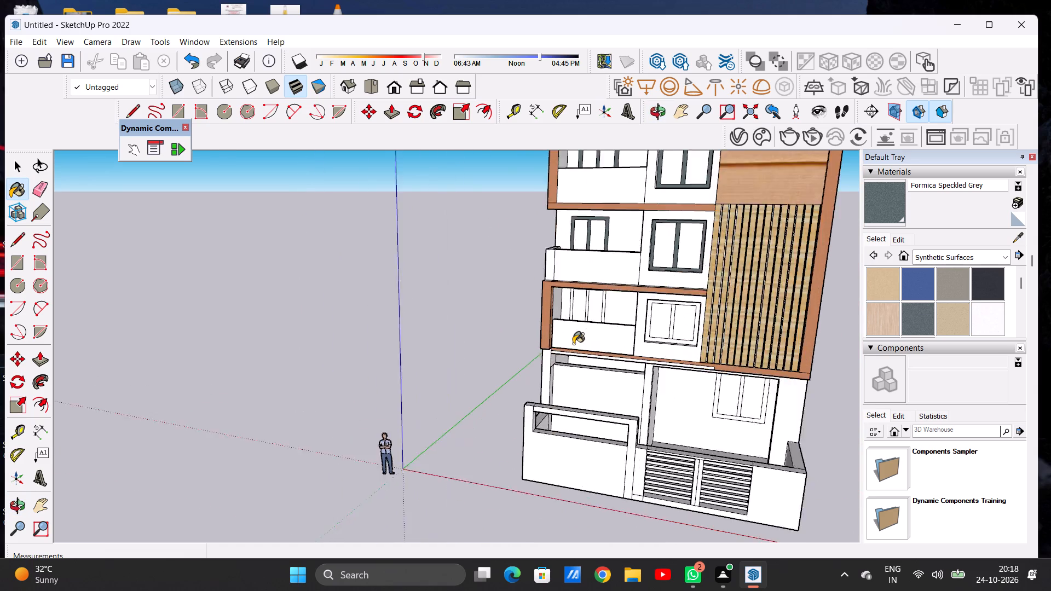
scroll(573, 344, "up", 19)
scroll(600, 270, "up", 4)
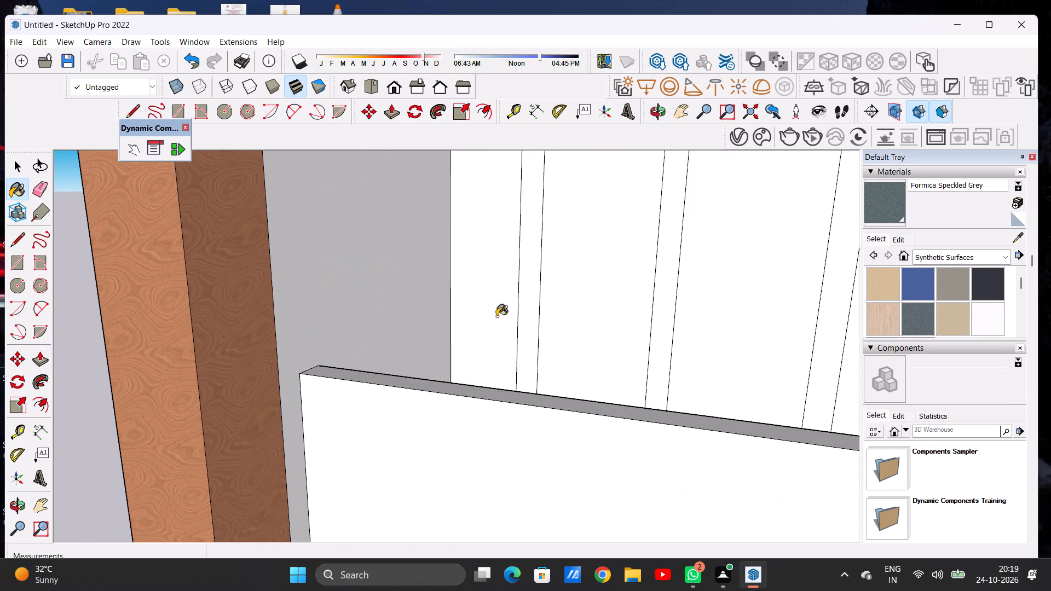
left_click(530, 294)
left_click(660, 325)
Paint the window frame and mullion beside the lowest wood-framed balcony with Formica Speckled Grey.
scroll(661, 325, "down", 12)
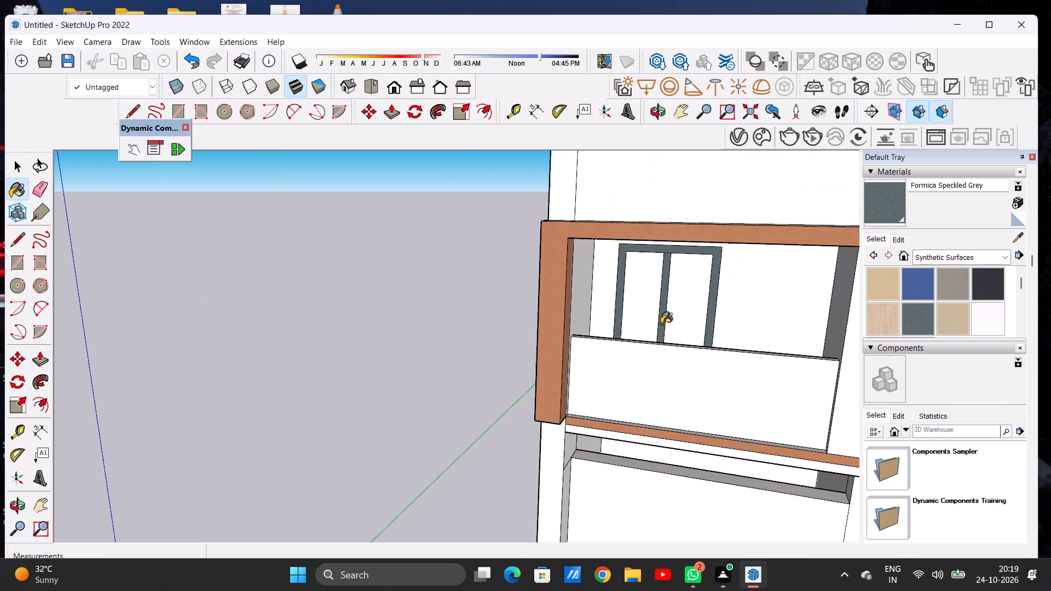
scroll(661, 324, "down", 10)
scroll(789, 329, "up", 11)
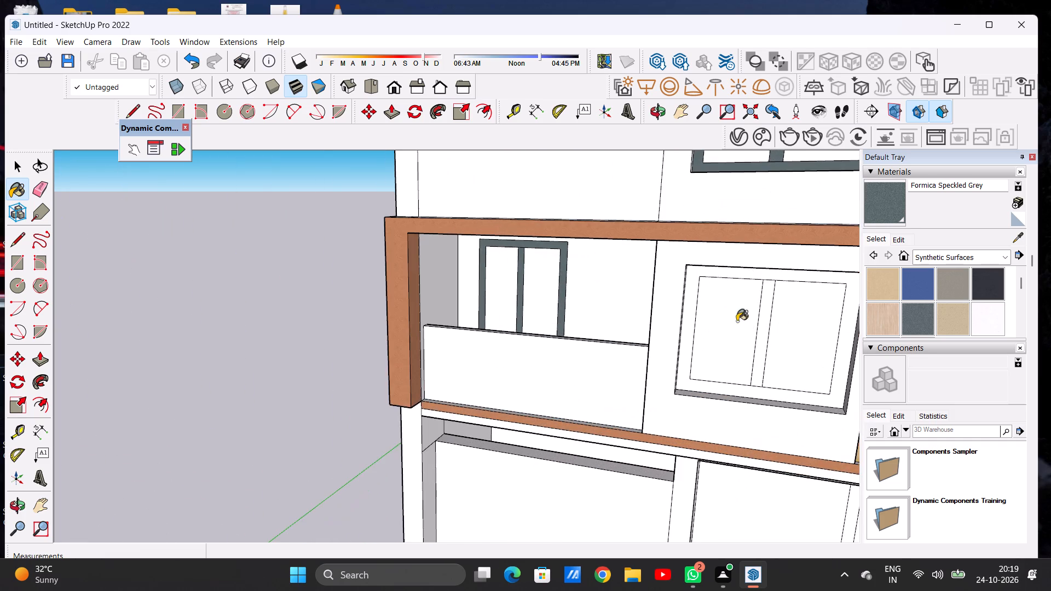
scroll(723, 283, "up", 5)
scroll(786, 270, "up", 6)
left_click(785, 255)
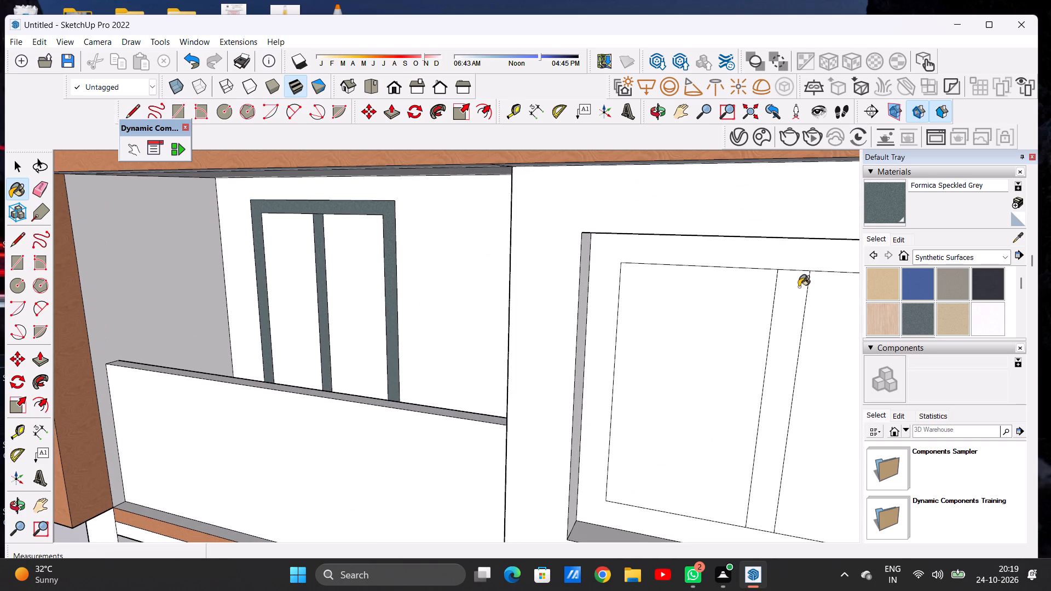
left_click(799, 287)
Paint the frame and mullion of the ground-floor window above the louvred gate with Formica Speckled Grey.
scroll(553, 323, "down", 8)
scroll(829, 219, "down", 4)
scroll(714, 275, "down", 9)
scroll(707, 284, "up", 1)
scroll(707, 284, "down", 4)
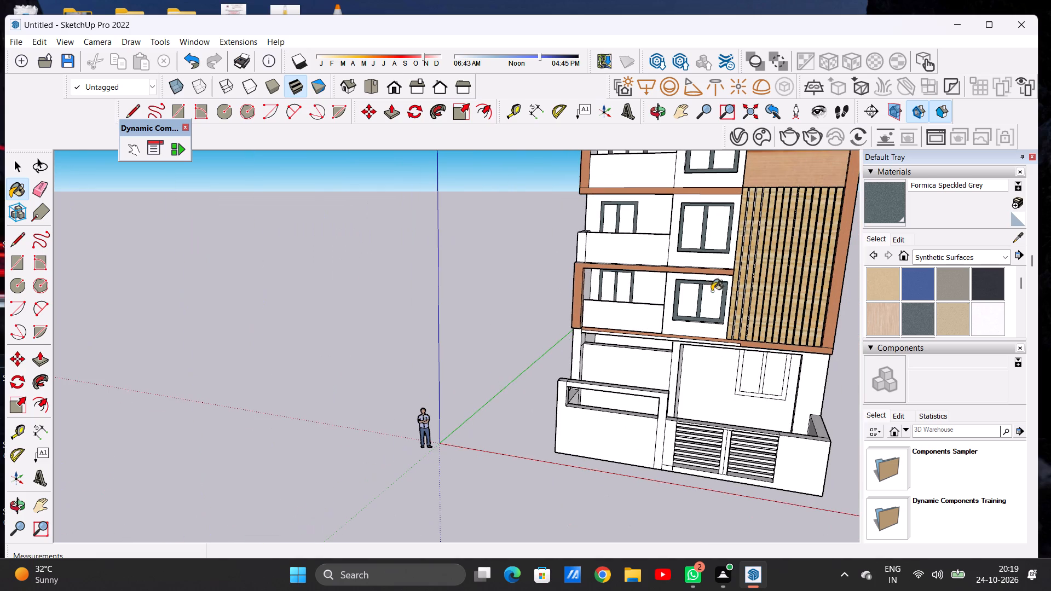
scroll(761, 387, "up", 8)
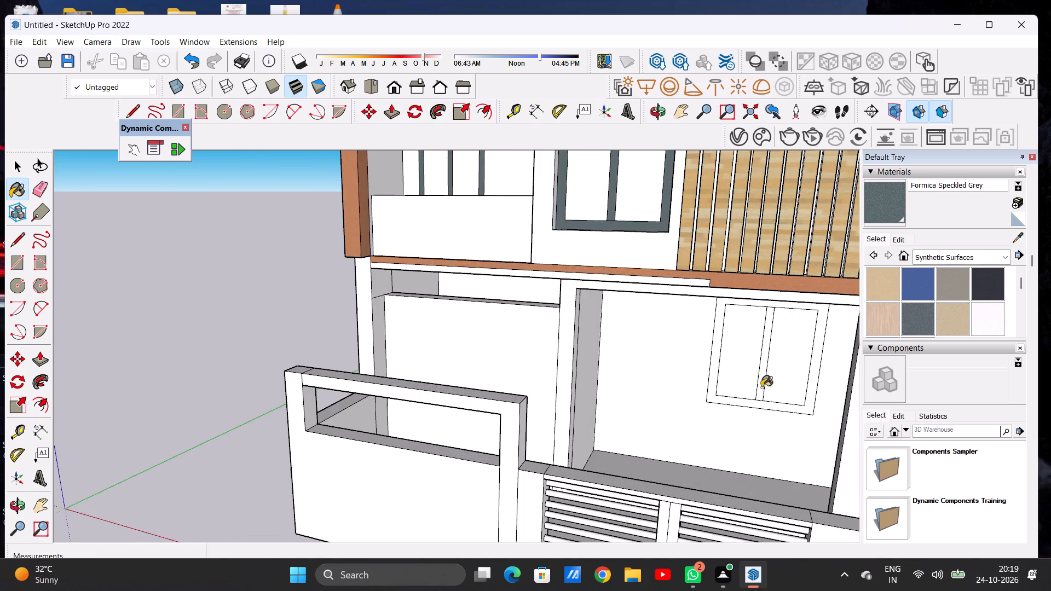
scroll(761, 387, "up", 13)
left_click(763, 387)
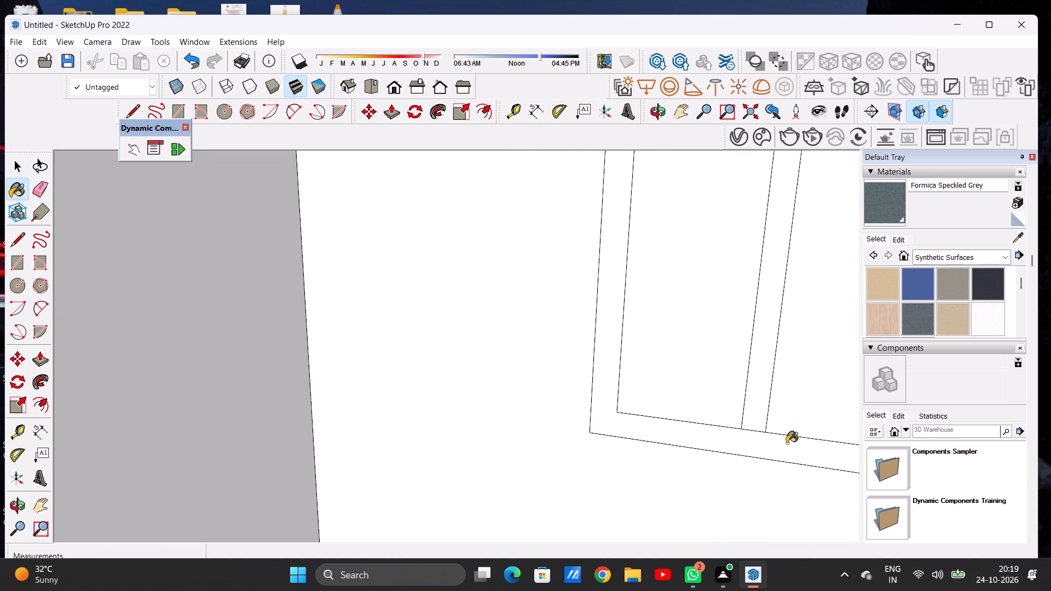
left_click(787, 443)
Look over the whole front facade from a distance to check the grey window and door frames.
scroll(744, 412, "down", 15)
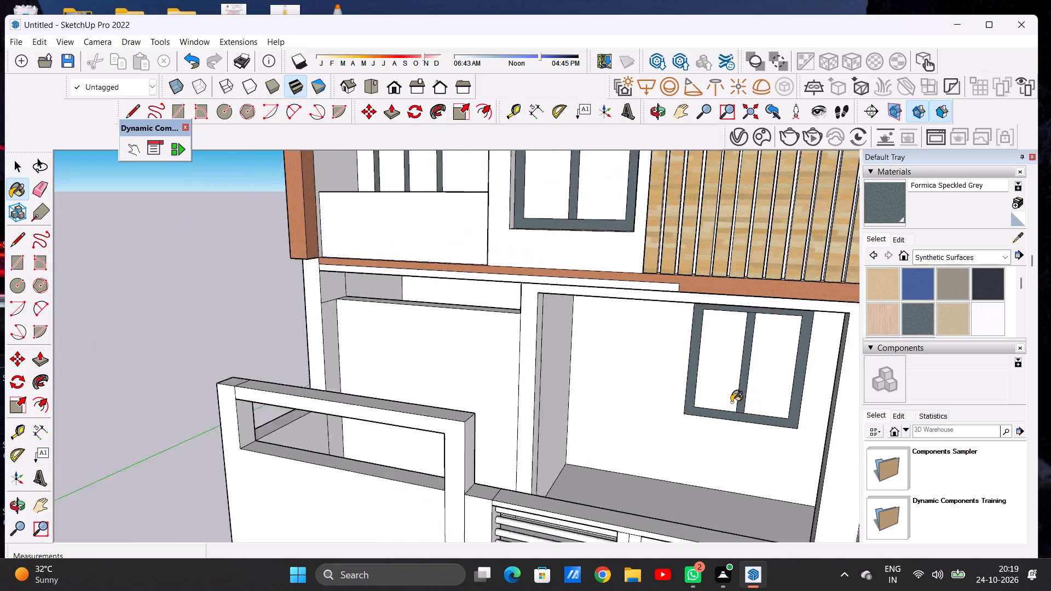
scroll(731, 402, "down", 14)
middle_click_drag(609, 431, 608, 378)
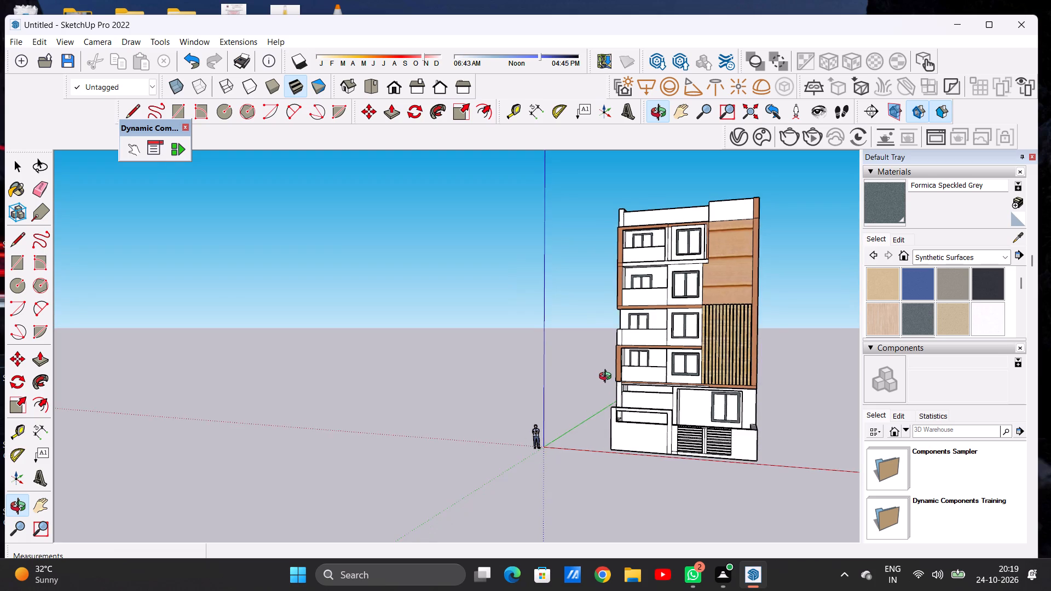
middle_click_drag(608, 378, 501, 399)
scroll(553, 362, "down", 6)
middle_click_drag(541, 343, 703, 340)
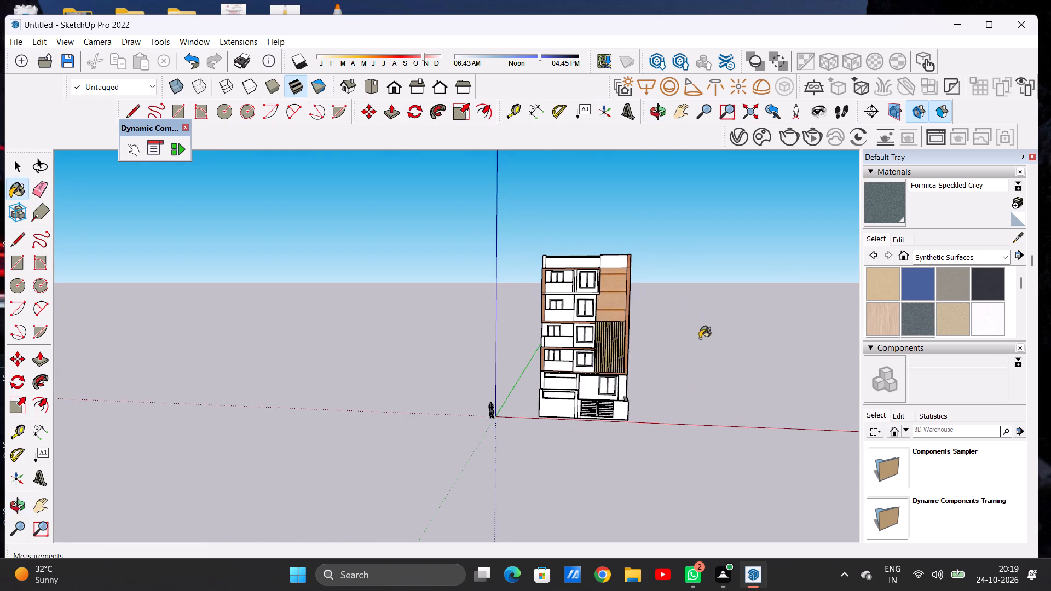
Examine the front facade from near and far to review the frames, walls and cladding.
scroll(598, 323, "up", 1)
scroll(598, 322, "down", 1)
scroll(598, 322, "up", 7)
scroll(510, 292, "up", 9)
scroll(500, 311, "down", 7)
middle_click_drag(483, 310, 482, 309)
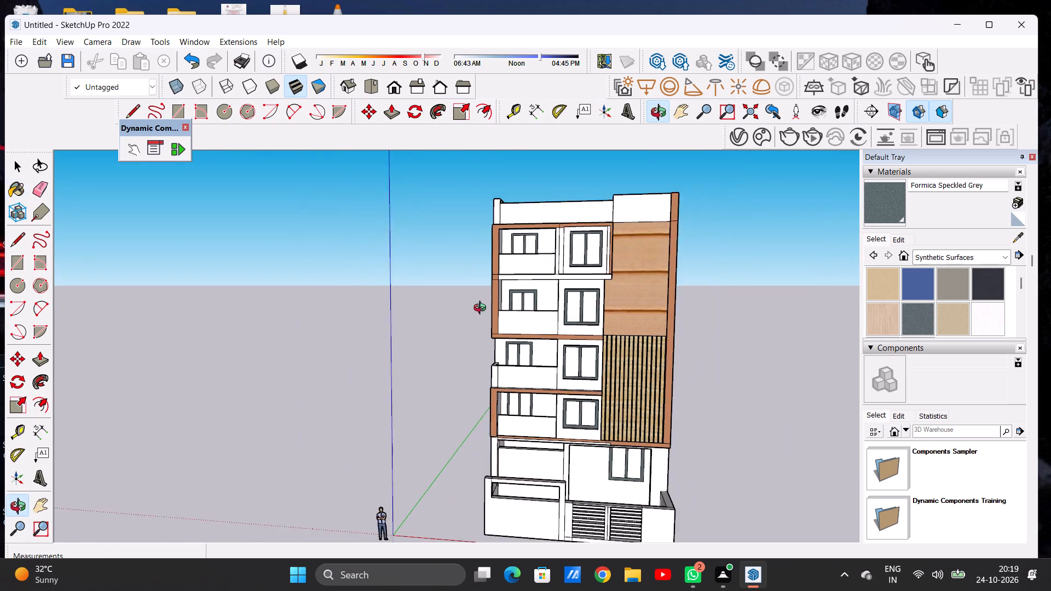
middle_click_drag(482, 309, 532, 328)
scroll(500, 335, "down", 4)
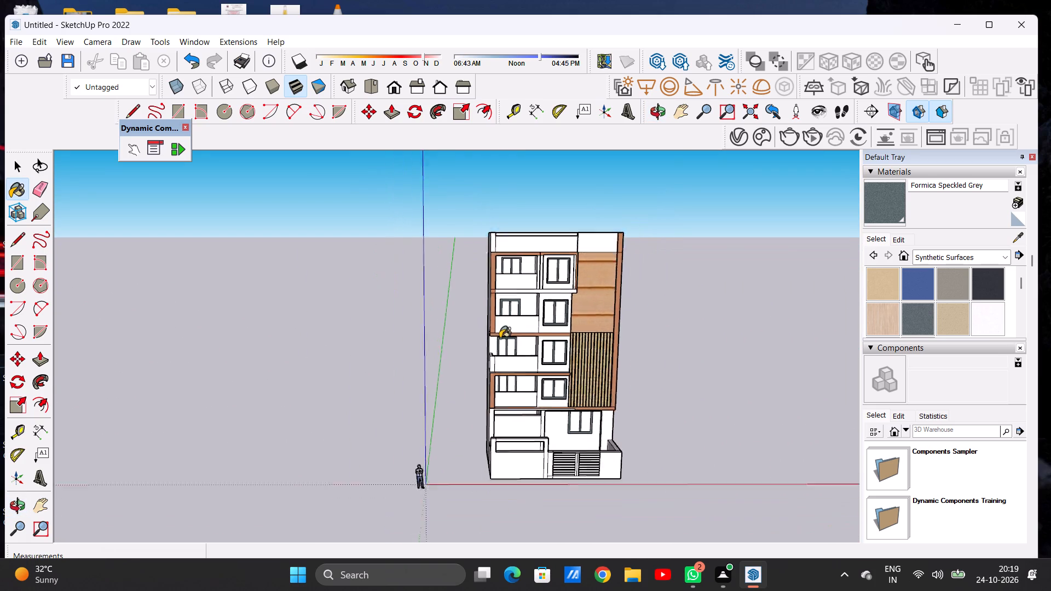
scroll(500, 338, "down", 1)
scroll(515, 302, "up", 13)
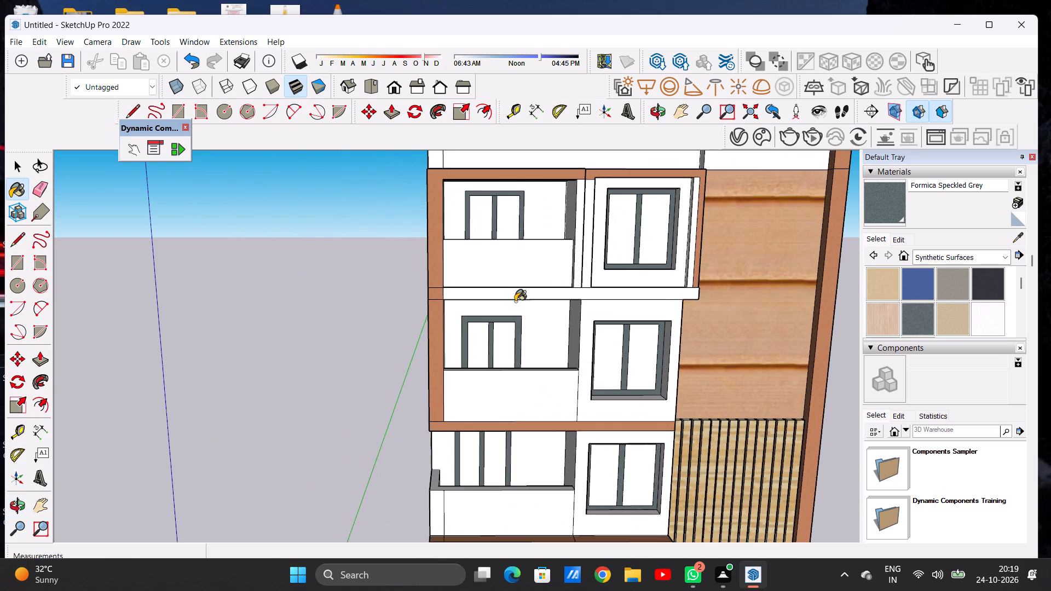
key("space")
scroll(393, 324, "down", 8)
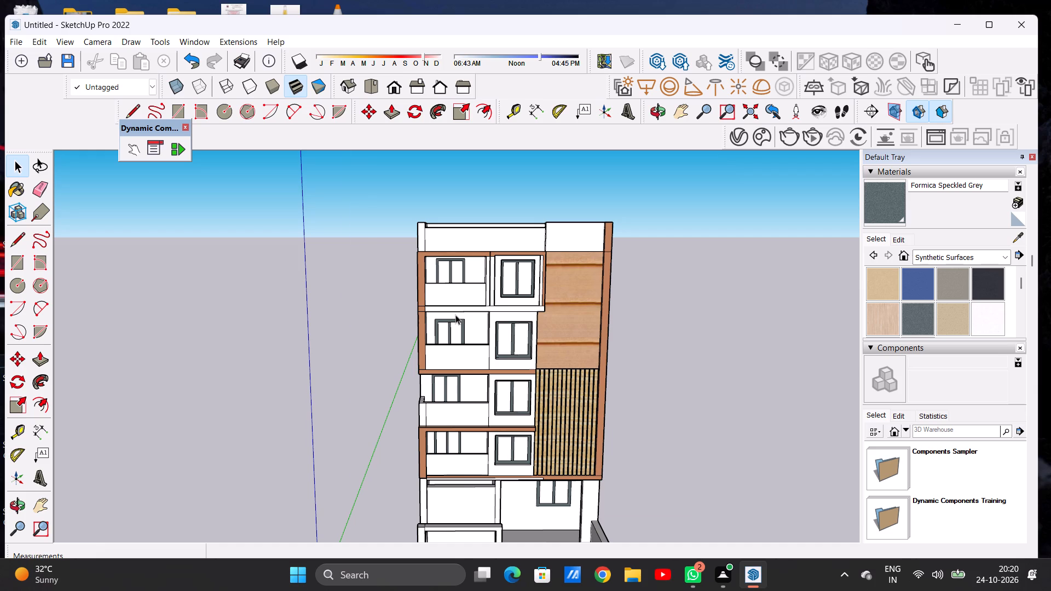
scroll(455, 315, "down", 14)
scroll(472, 297, "down", 8)
scroll(472, 321, "up", 15)
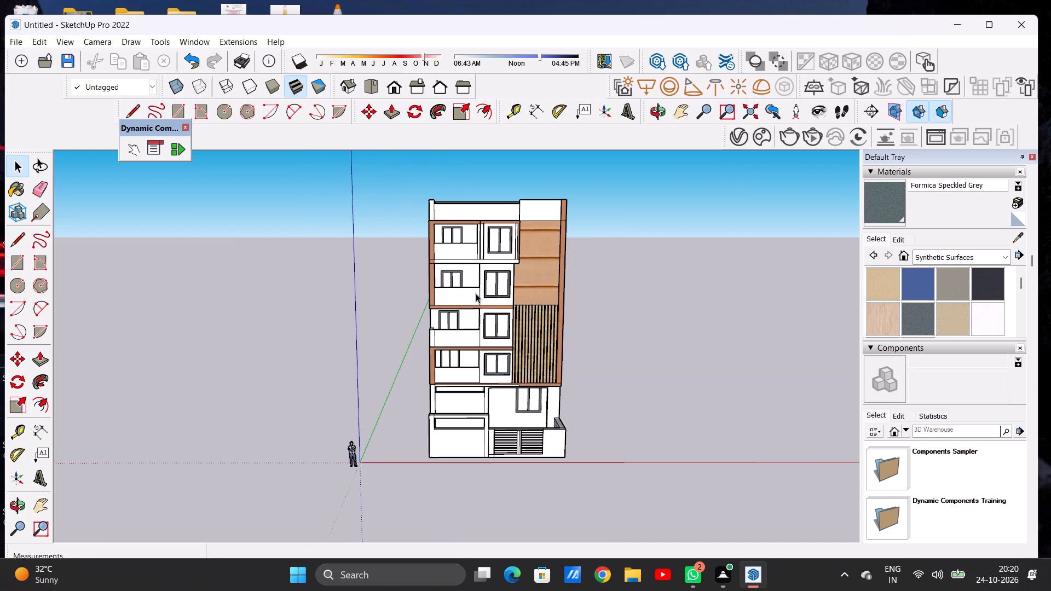
scroll(479, 280, "up", 7)
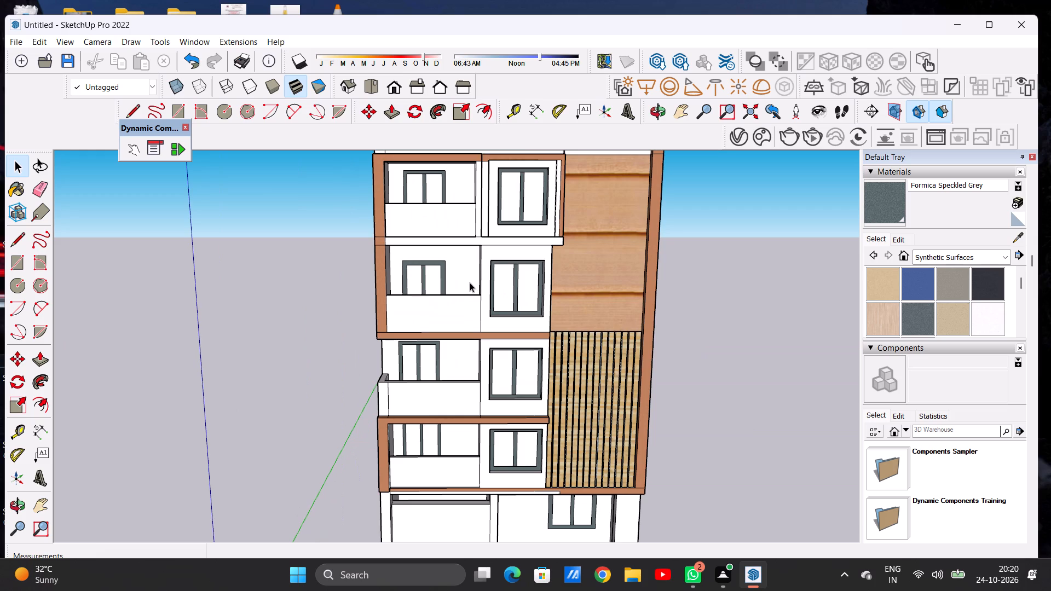
scroll(470, 282, "down", 3)
scroll(463, 244, "up", 5)
scroll(428, 249, "down", 7)
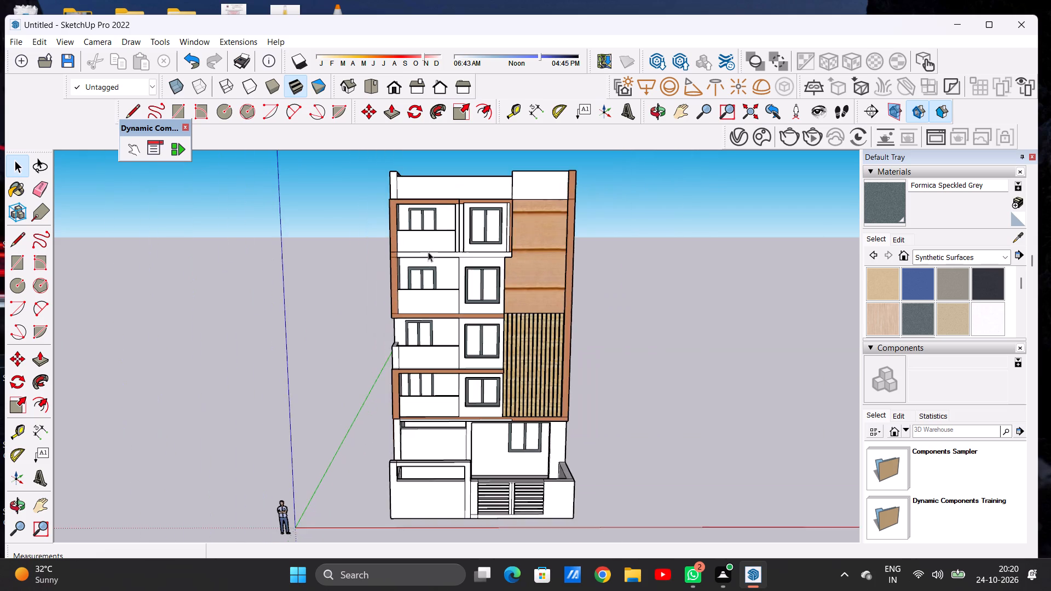
Paint both glass panes of the top-floor balcony door with Translucent Glass Blue from the Glass and Mirrors collection.
scroll(435, 199, "down", 1)
scroll(435, 199, "up", 14)
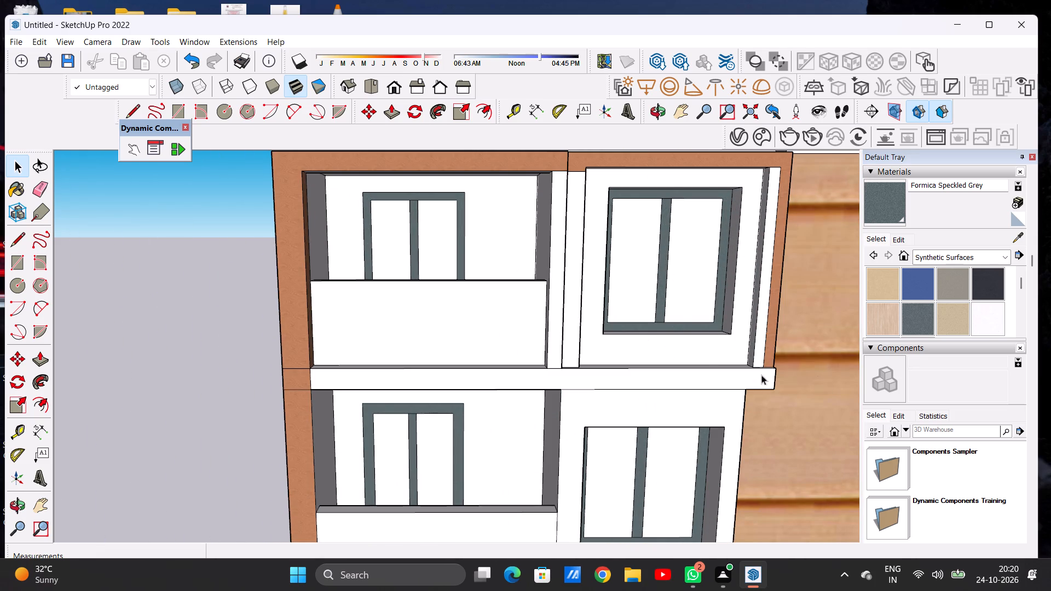
left_click(937, 256)
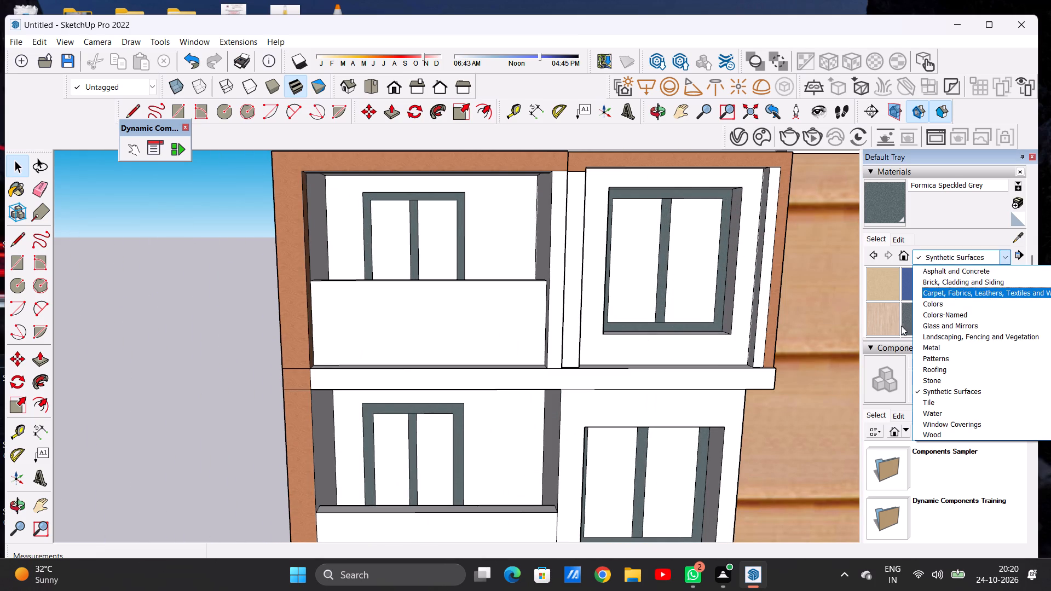
left_click(950, 329)
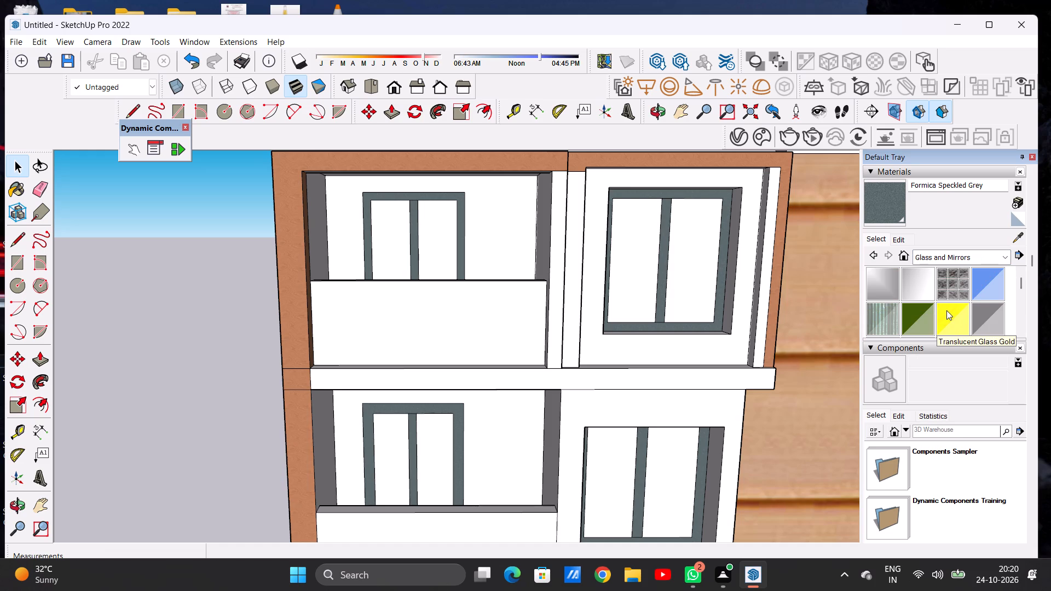
left_click(990, 295)
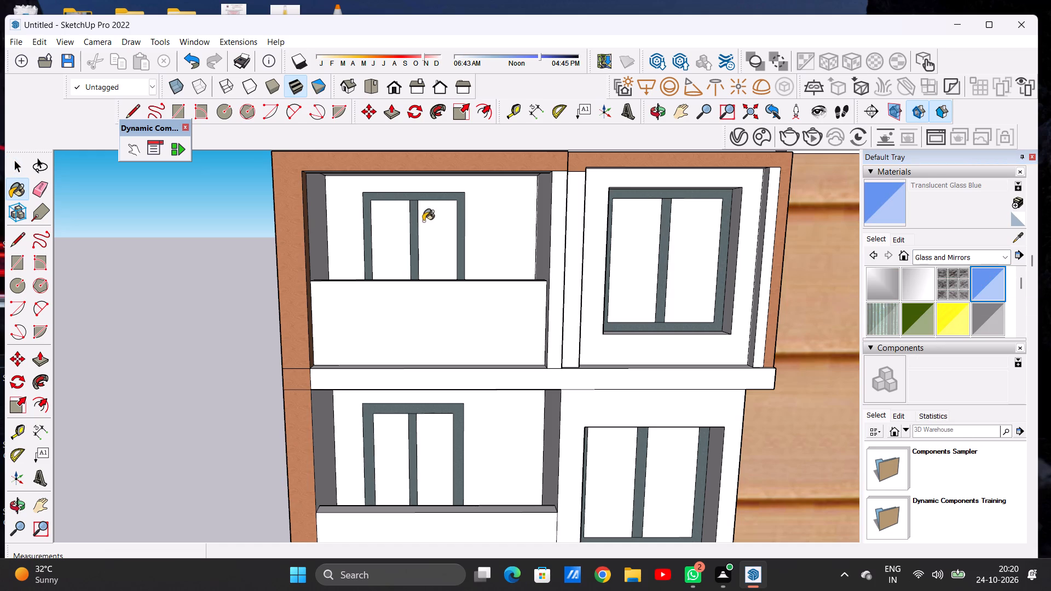
left_click(392, 237)
left_click(437, 235)
Brighten the colour of the Translucent Glass Blue material to the maximum brightness.
scroll(465, 280, "down", 5)
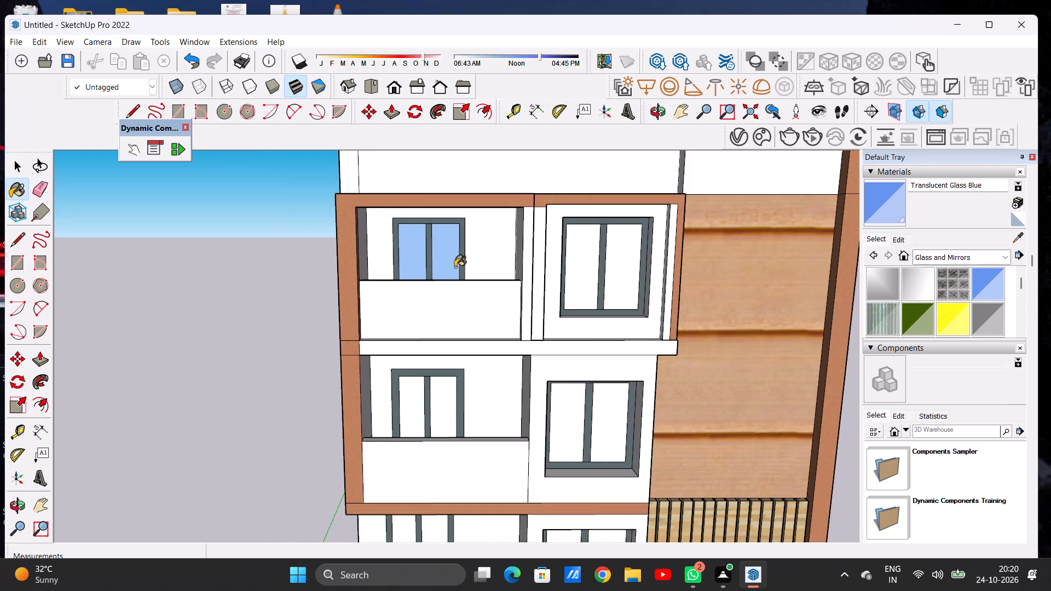
scroll(455, 267, "up", 3)
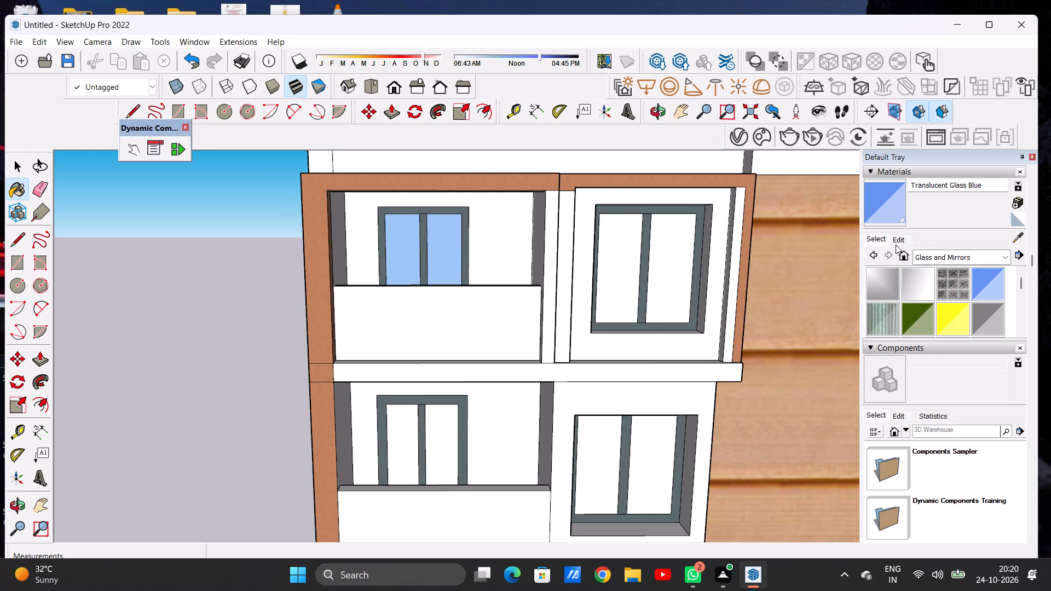
left_click(896, 240)
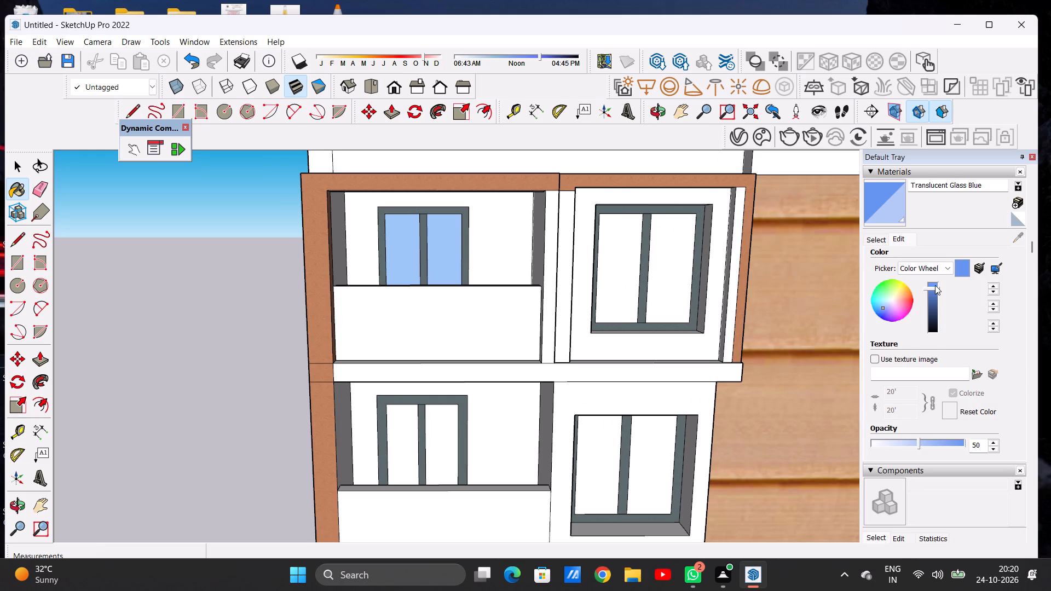
left_click(935, 285)
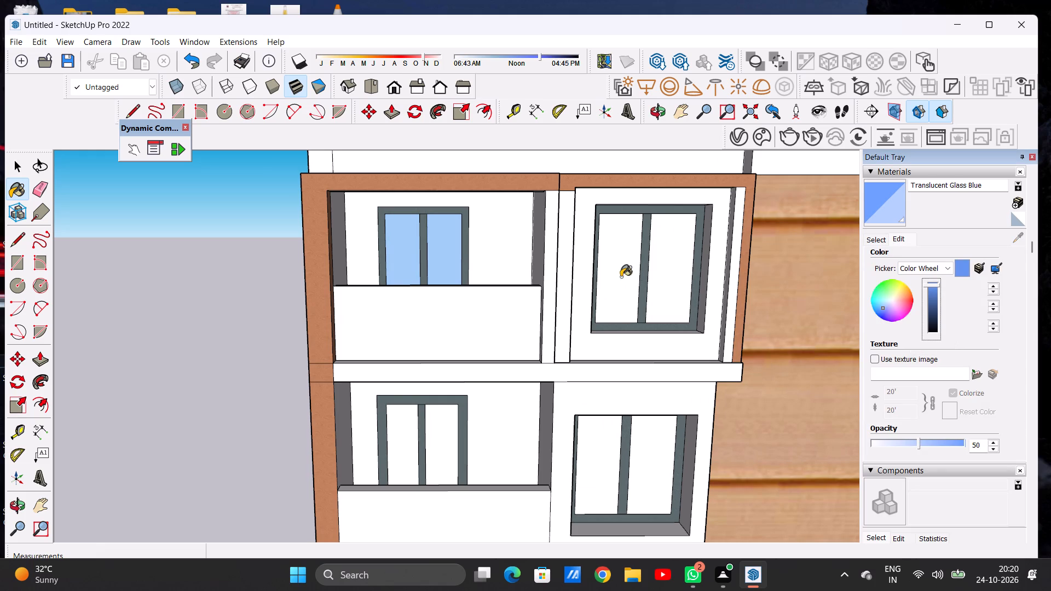
Paint both panes of the top-floor window beside the balcony with Translucent Glass Blue.
scroll(589, 251, "down", 6)
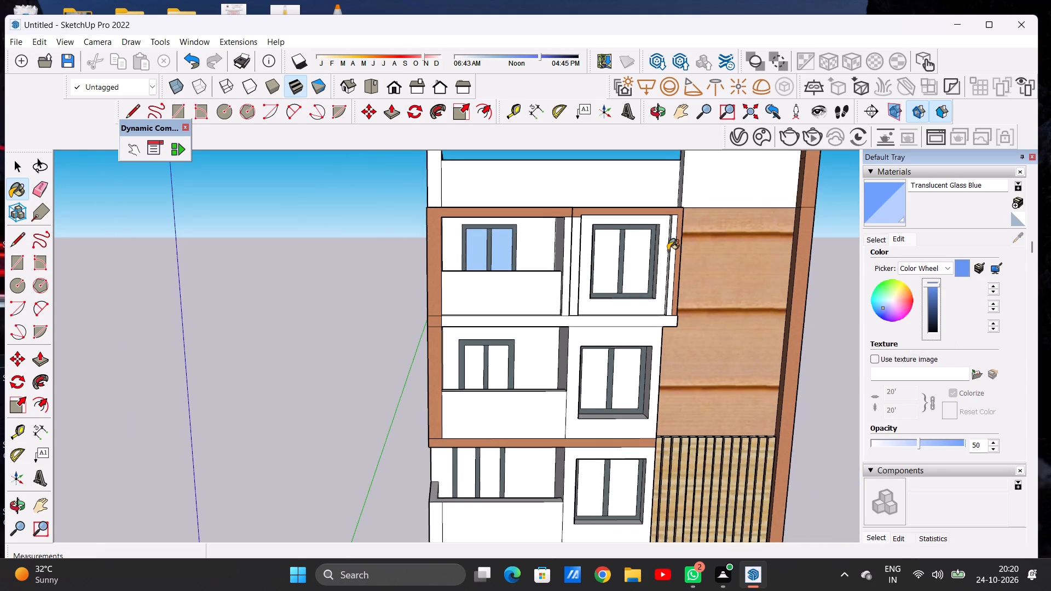
scroll(668, 251, "up", 6)
left_click(568, 258)
left_click(666, 260)
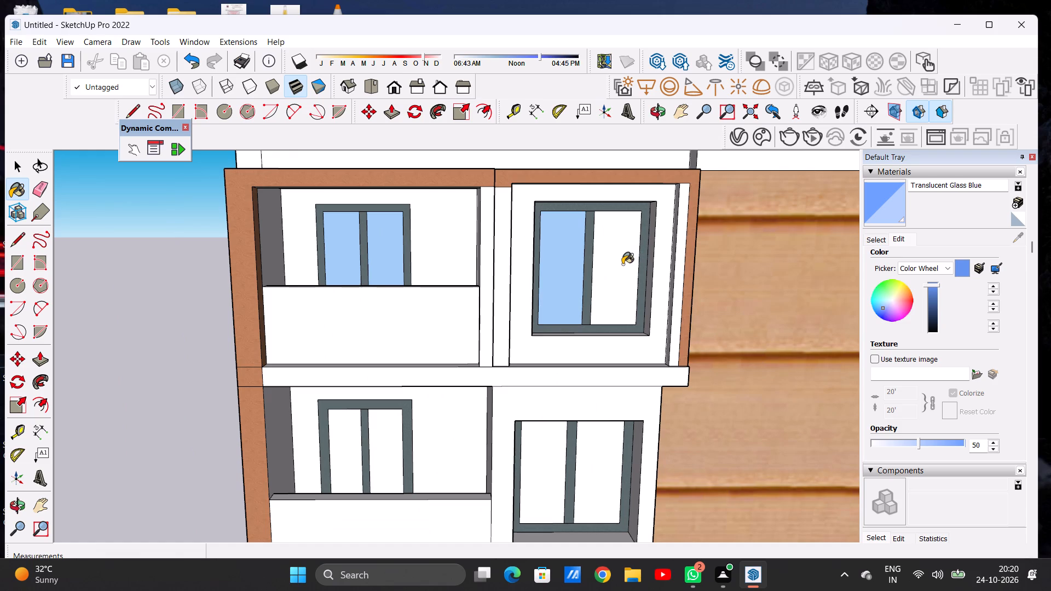
key("ctrl+z")
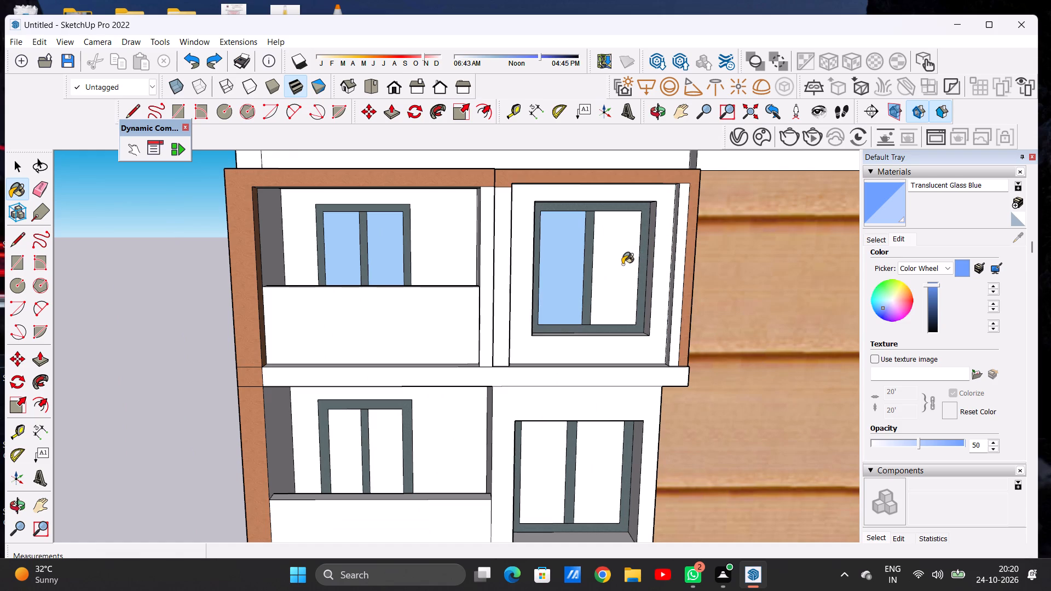
left_click(616, 263)
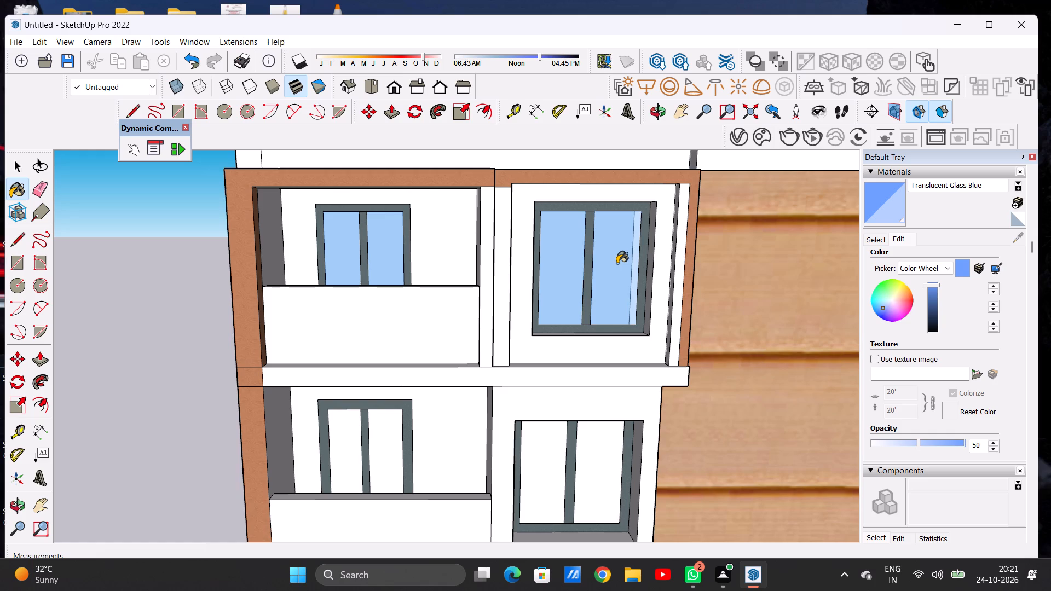
Paint the balcony door and adjacent window panes one floor below the top with Translucent Glass Blue.
scroll(483, 268, "down", 13)
scroll(434, 274, "up", 7)
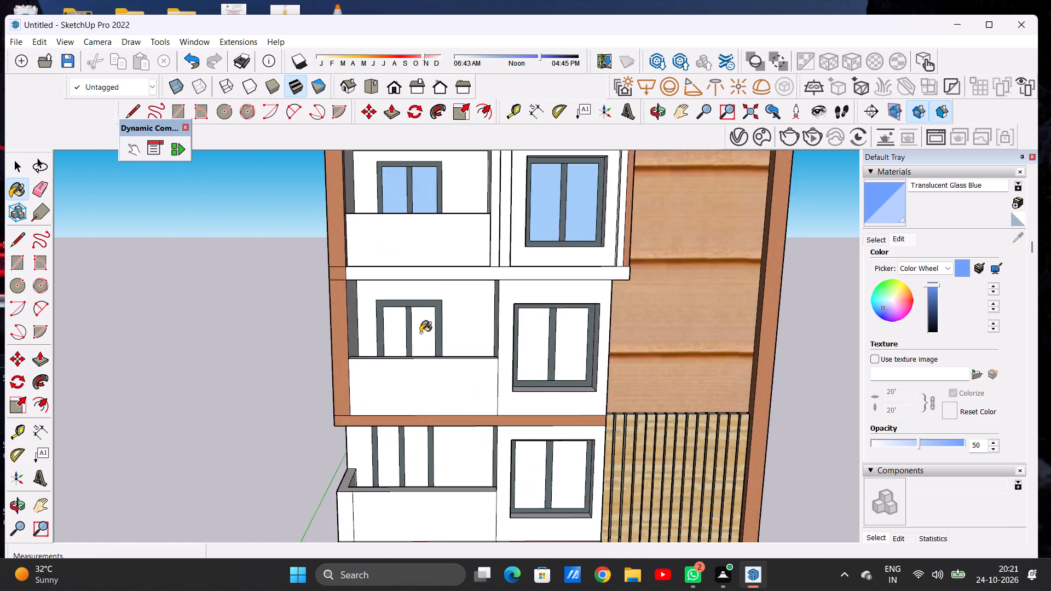
scroll(420, 333, "up", 7)
left_click(420, 333)
left_click(365, 333)
scroll(378, 322, "down", 8)
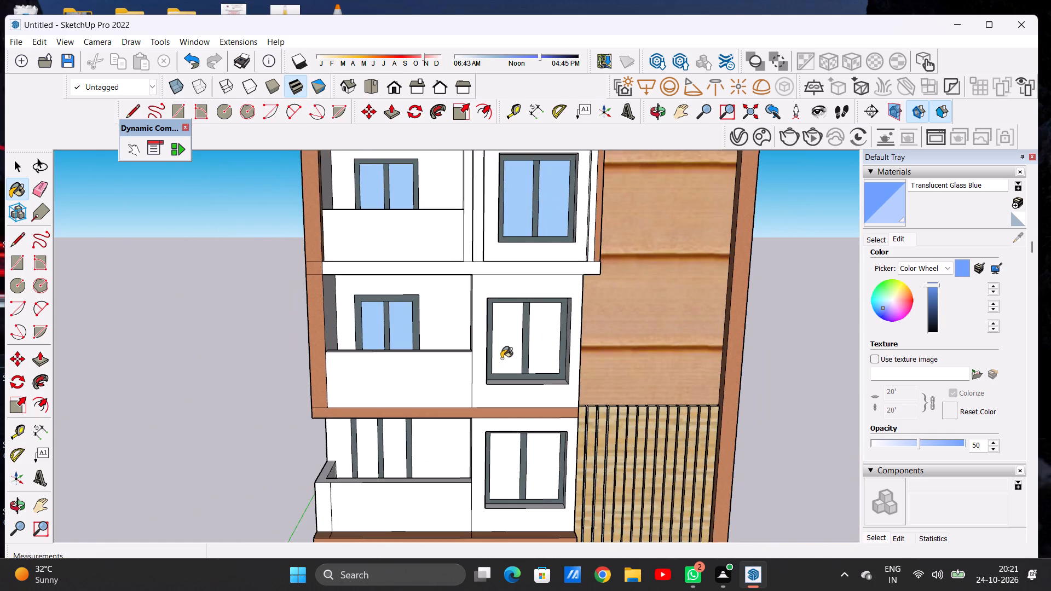
scroll(515, 355, "up", 7)
left_click(512, 351)
left_click(552, 343)
Paint the door and window panes on the floor with the unframed projecting balcony with Translucent Glass Blue.
scroll(481, 312, "down", 2)
scroll(479, 312, "up", 1)
scroll(478, 312, "down", 5)
scroll(395, 266, "up", 1)
scroll(394, 266, "down", 3)
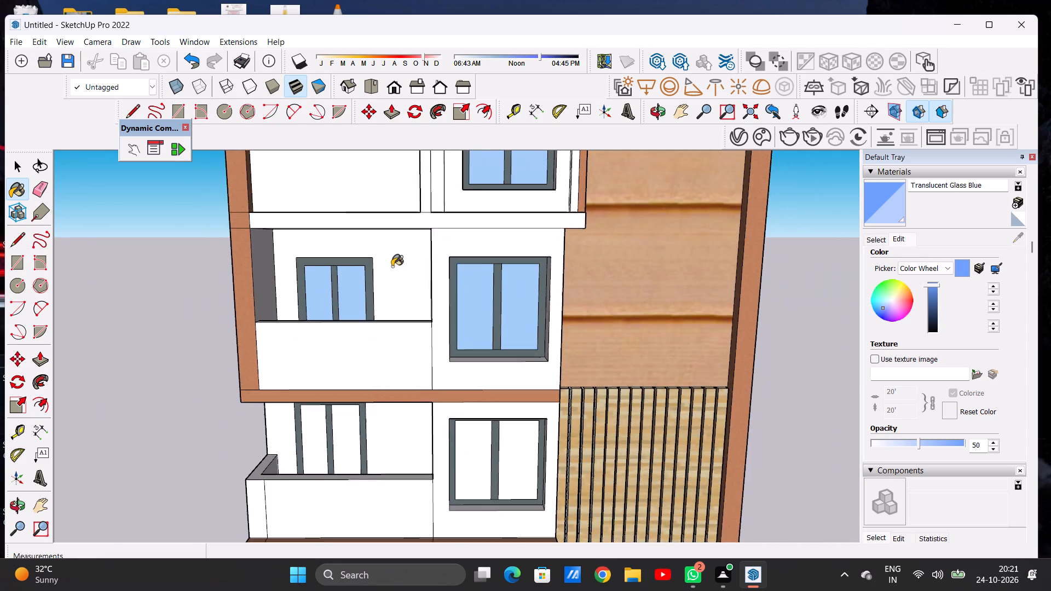
scroll(392, 266, "down", 8)
scroll(397, 359, "up", 6)
scroll(372, 316, "up", 3)
scroll(372, 316, "down", 1)
scroll(372, 316, "up", 2)
scroll(372, 316, "down", 1)
scroll(372, 316, "up", 5)
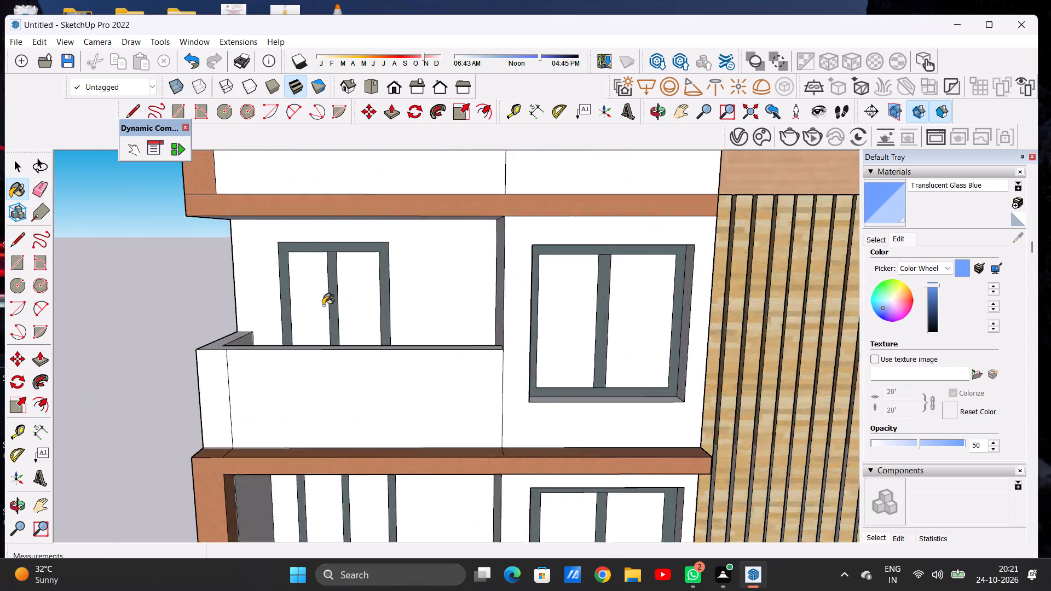
scroll(323, 305, "up", 2)
left_click(303, 306)
left_click(371, 304)
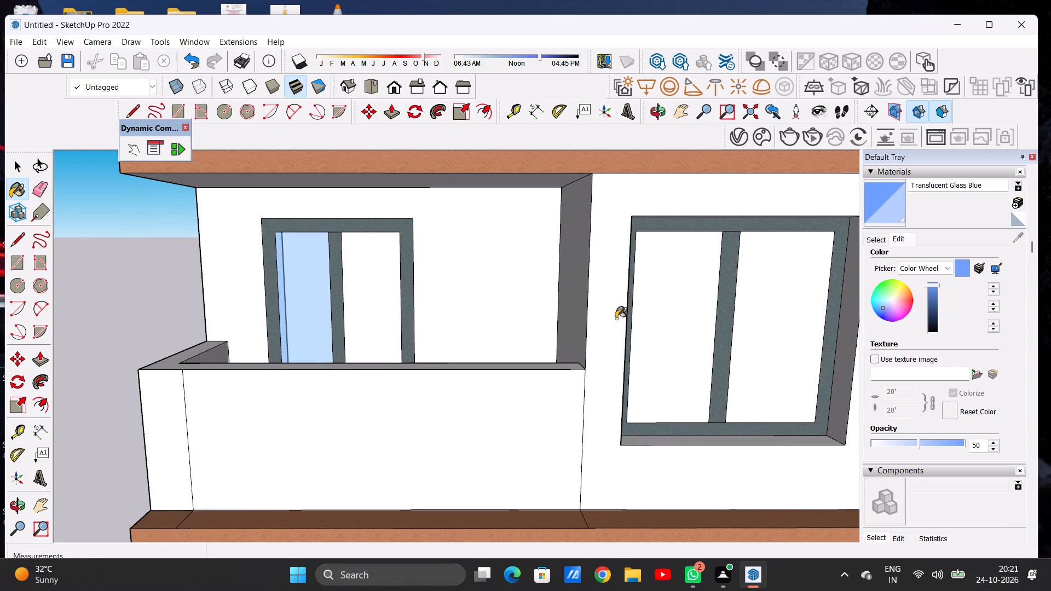
left_click(668, 315)
left_click(783, 298)
Paint the door and adjacent window panes at the lowest wood-framed balcony with Translucent Glass Blue.
scroll(531, 249, "down", 17)
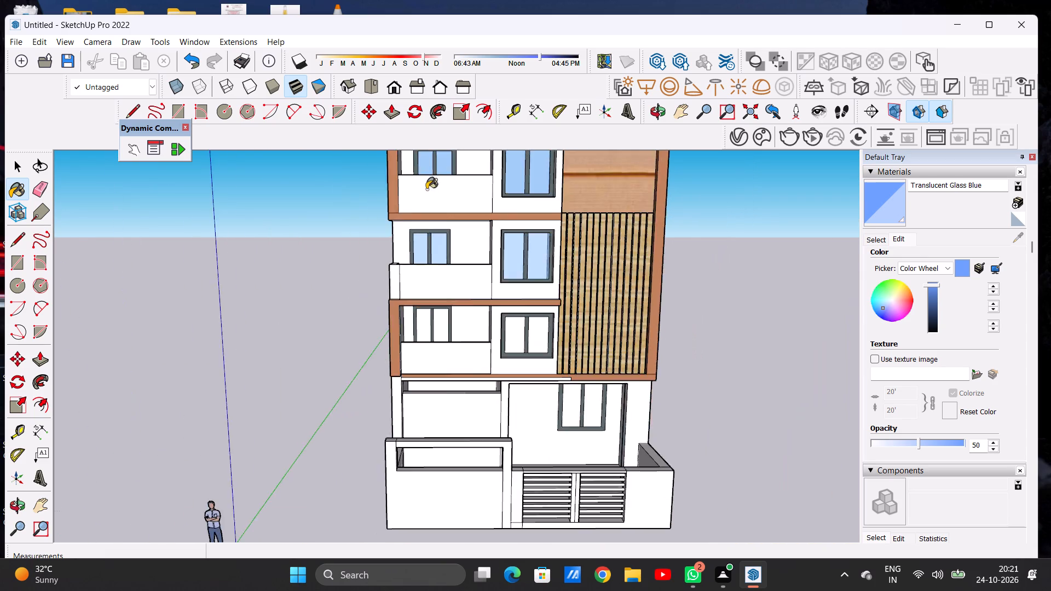
scroll(426, 189, "down", 4)
scroll(441, 289, "up", 11)
scroll(427, 224, "down", 1)
scroll(427, 224, "up", 7)
left_click(420, 219)
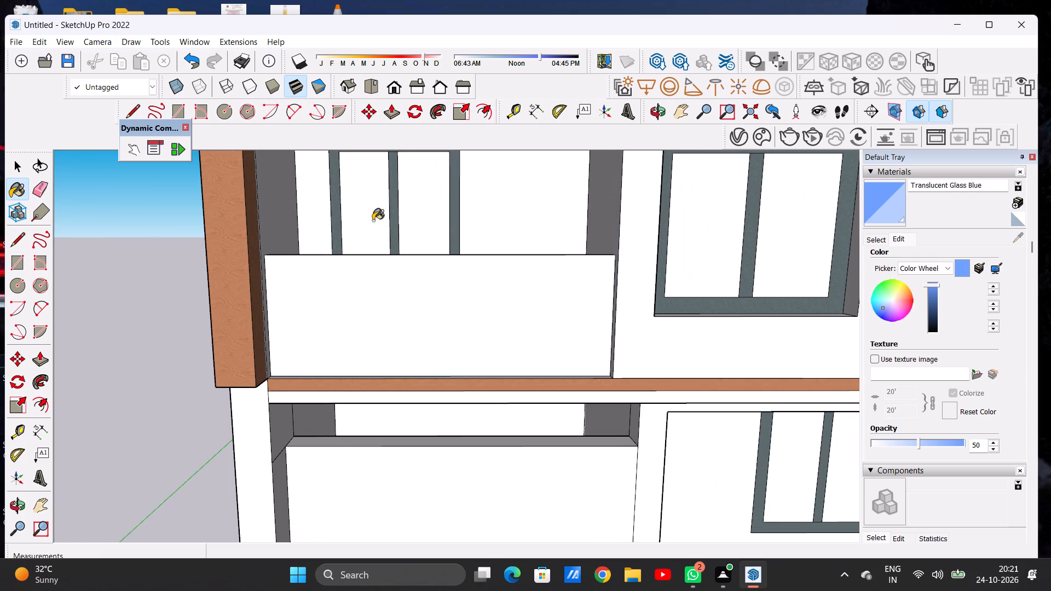
left_click(373, 221)
scroll(388, 277, "down", 1)
scroll(388, 277, "up", 1)
scroll(388, 277, "down", 3)
scroll(656, 252, "up", 6)
left_click(642, 251)
left_click(690, 252)
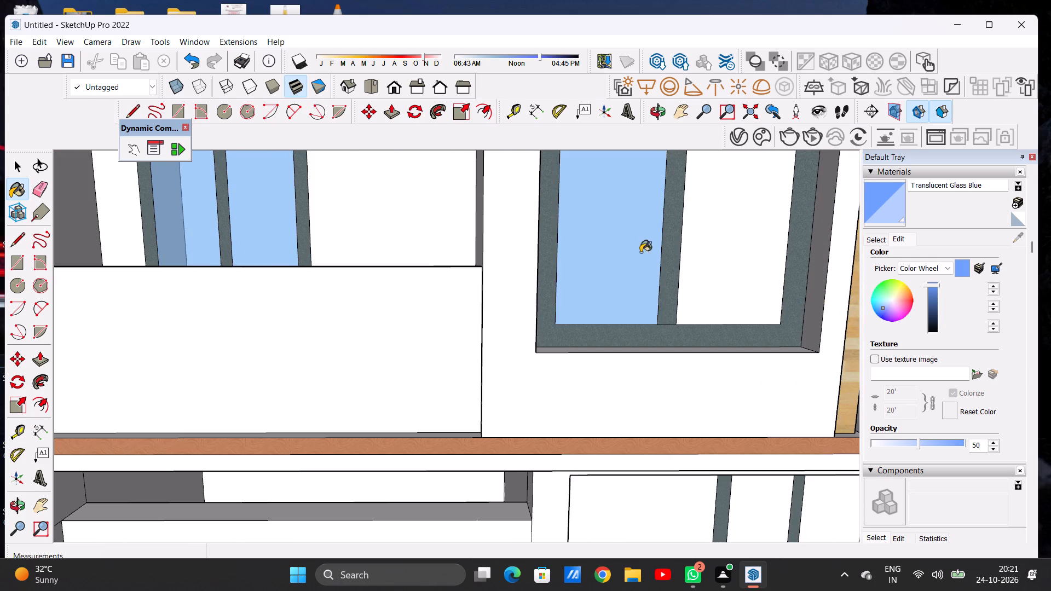
Paint both panes of the ground-floor window above the louvred gate with Translucent Glass Blue.
scroll(574, 246, "down", 20)
scroll(516, 350, "up", 14)
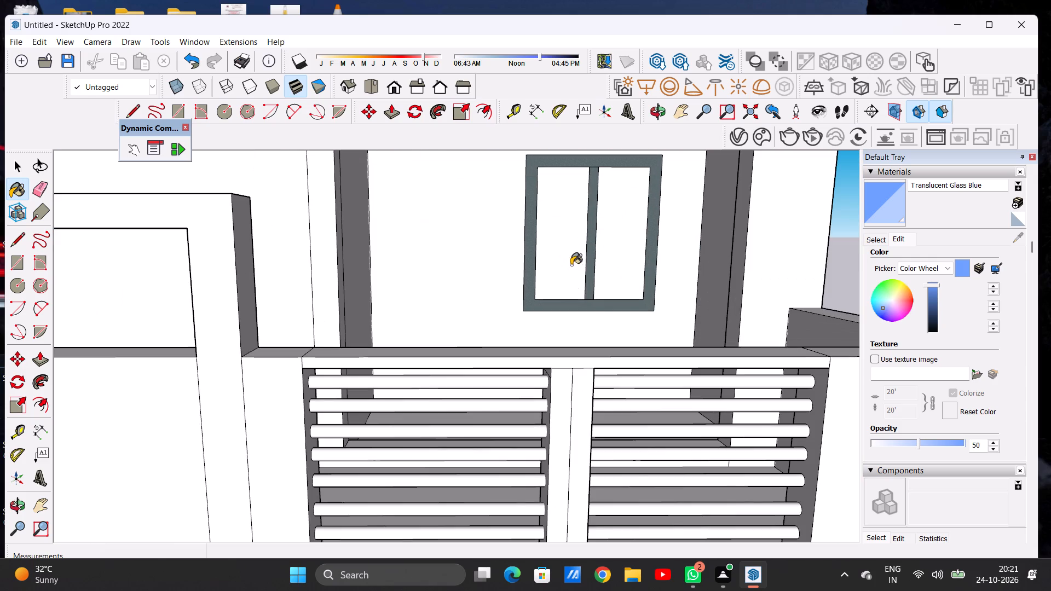
left_click(571, 265)
left_click(615, 253)
Look over the whole building from several angles and distances to check the blue glass panes.
scroll(503, 283, "down", 13)
middle_click_drag(459, 273, 415, 267)
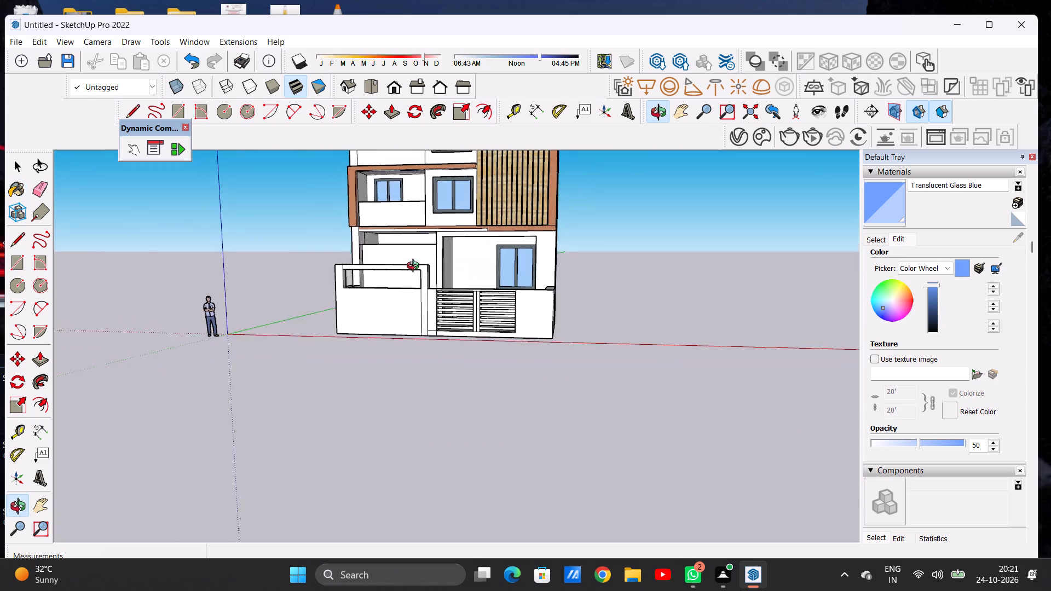
middle_click_drag(415, 267, 475, 265)
scroll(452, 279, "down", 7)
scroll(452, 279, "up", 1)
scroll(452, 279, "down", 3)
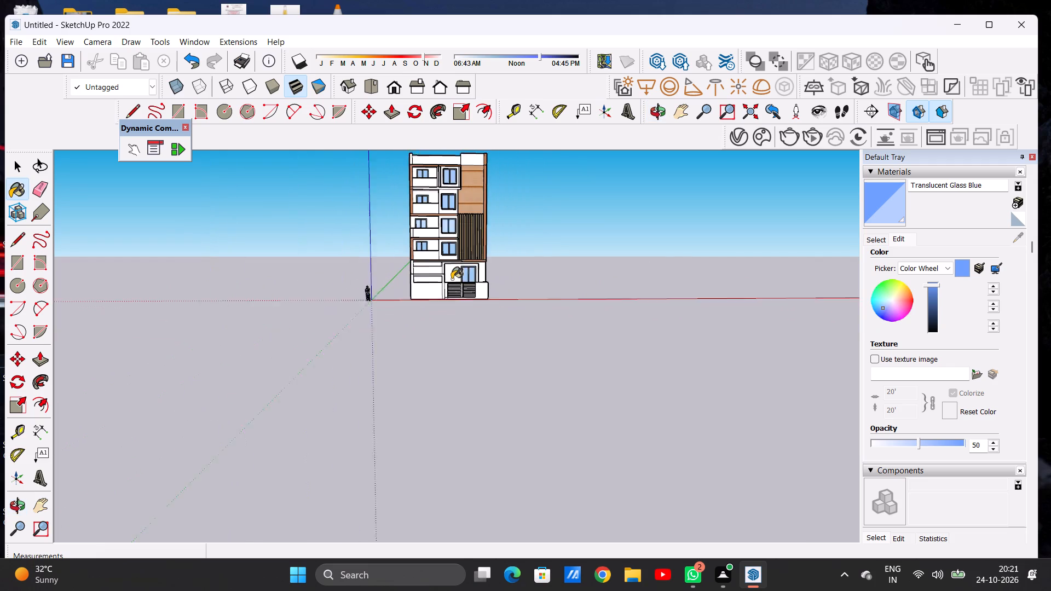
scroll(452, 279, "down", 2)
scroll(461, 175, "up", 10)
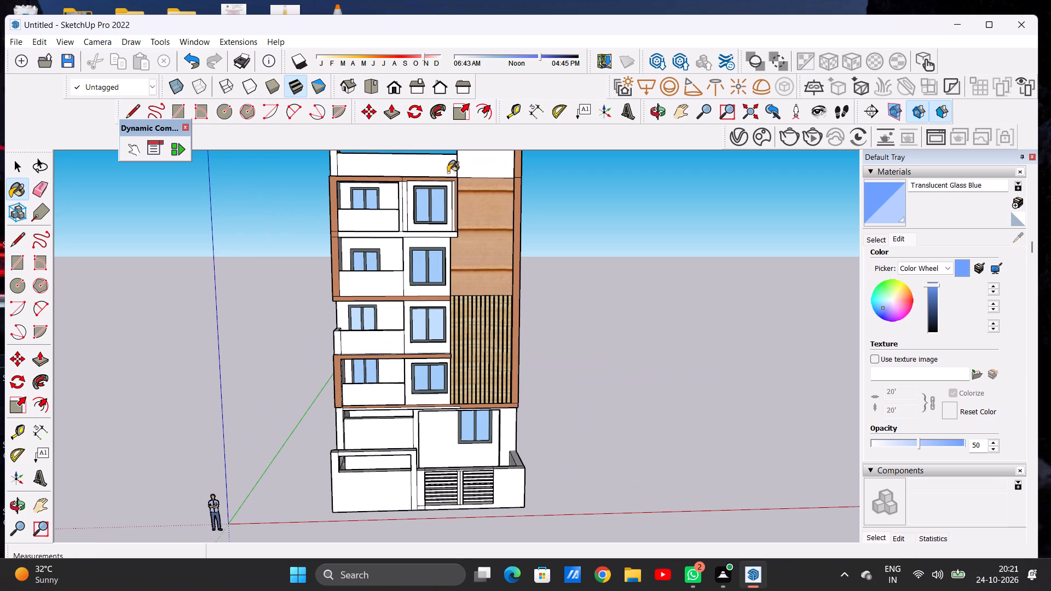
scroll(332, 250, "down", 6)
middle_click_drag(447, 261, 285, 261)
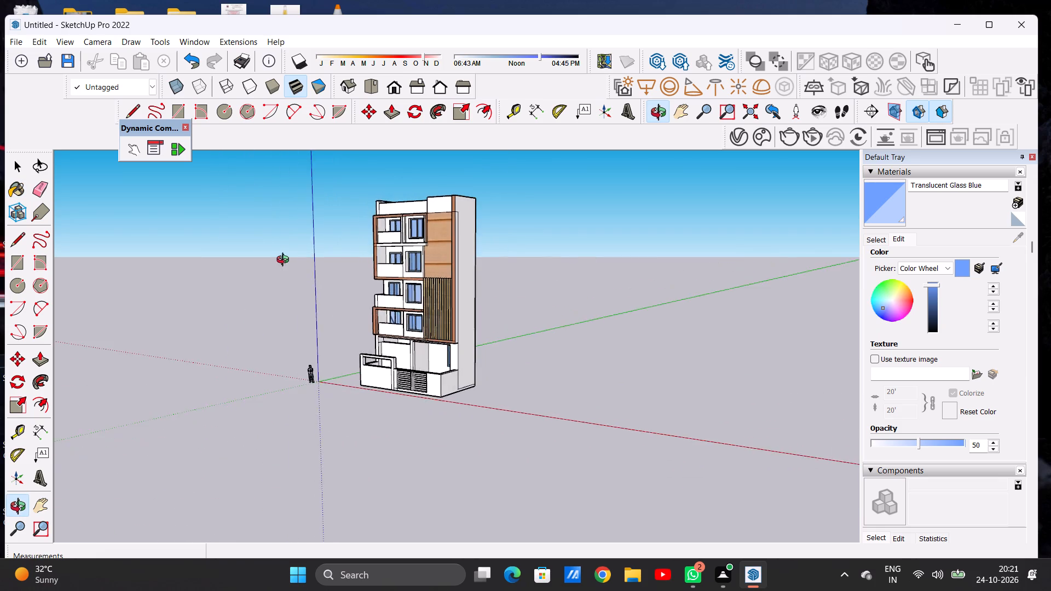
middle_click_drag(285, 261, 513, 314)
scroll(427, 298, "up", 6)
middle_click_drag(426, 315, 364, 303)
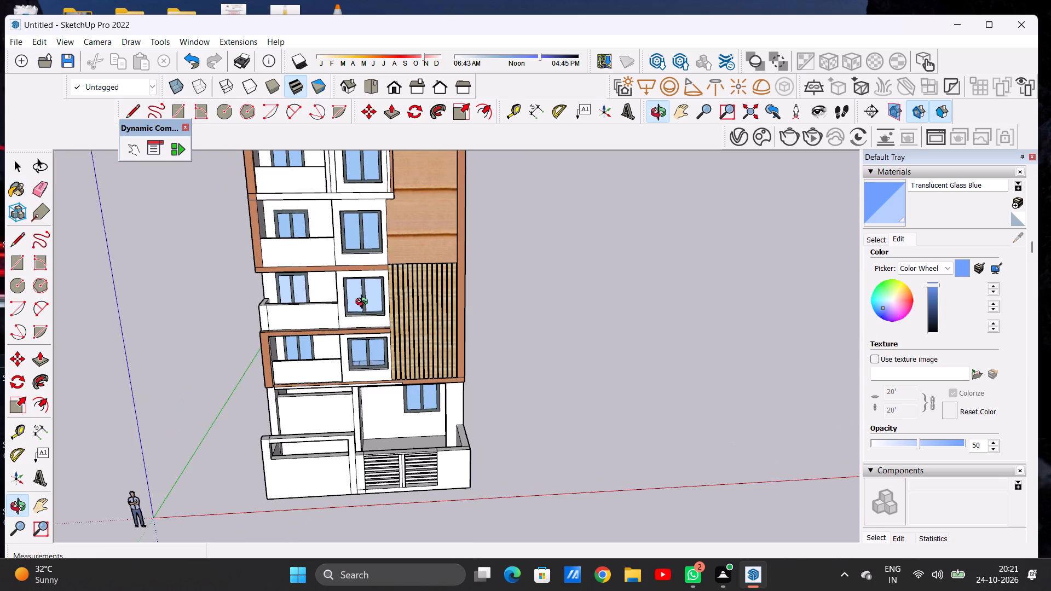
middle_click_drag(364, 303, 364, 302)
scroll(442, 313, "down", 12)
scroll(434, 363, "up", 7)
middle_click_drag(426, 355, 376, 289)
scroll(424, 354, "up", 1)
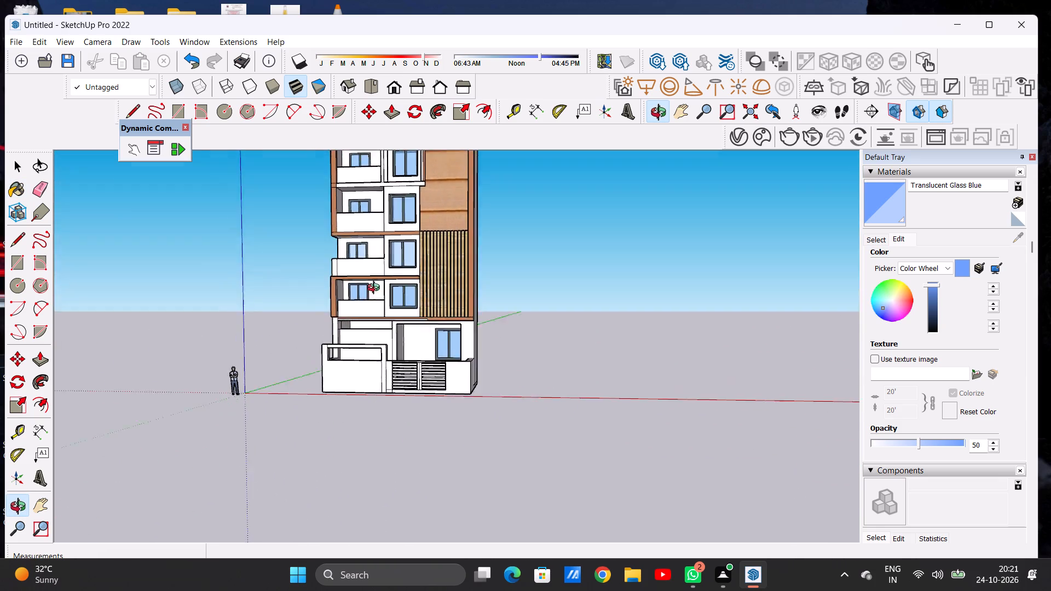
Examine the whole front facade from several angles and distances to review the applied materials.
middle_click_drag(376, 289, 414, 325)
scroll(423, 326, "down", 4)
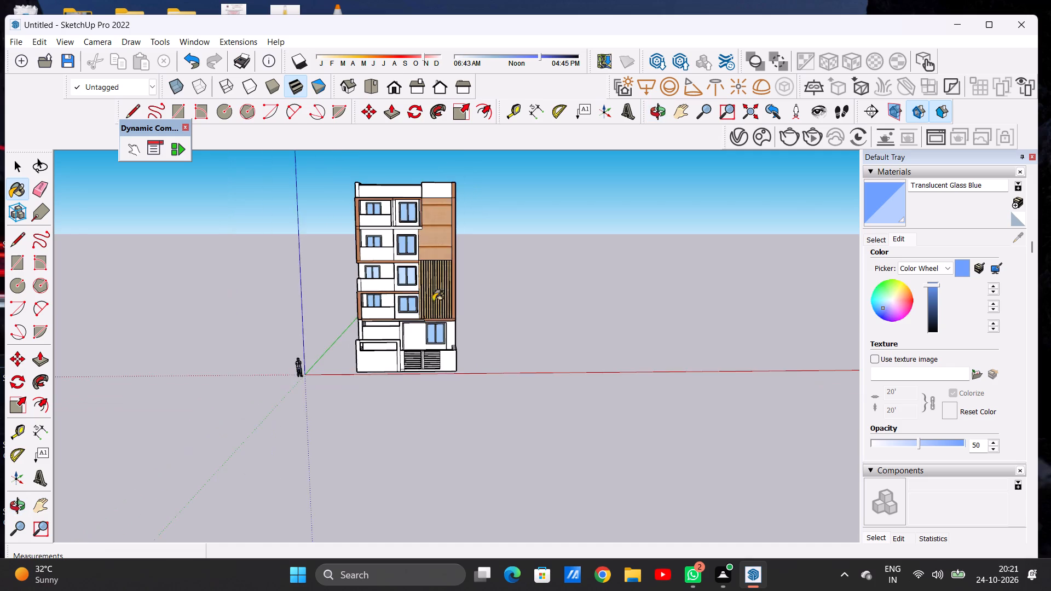
scroll(443, 309, "down", 6)
scroll(445, 253, "up", 9)
middle_click_drag(425, 234, 384, 231)
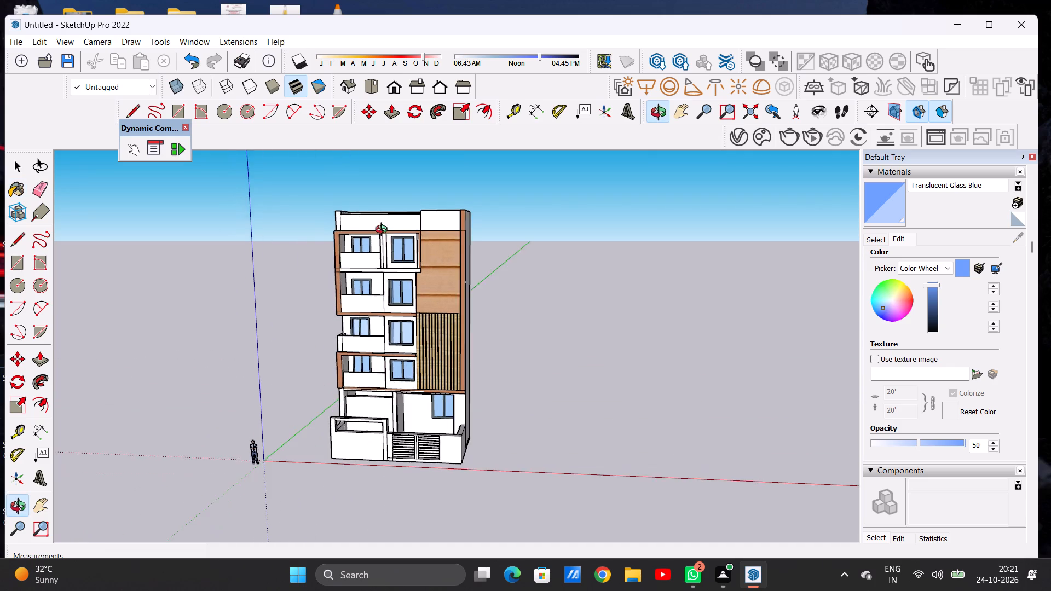
middle_click_drag(384, 231, 478, 239)
scroll(480, 263, "down", 4)
scroll(458, 287, "up", 1)
scroll(459, 292, "down", 1)
scroll(459, 293, "up", 5)
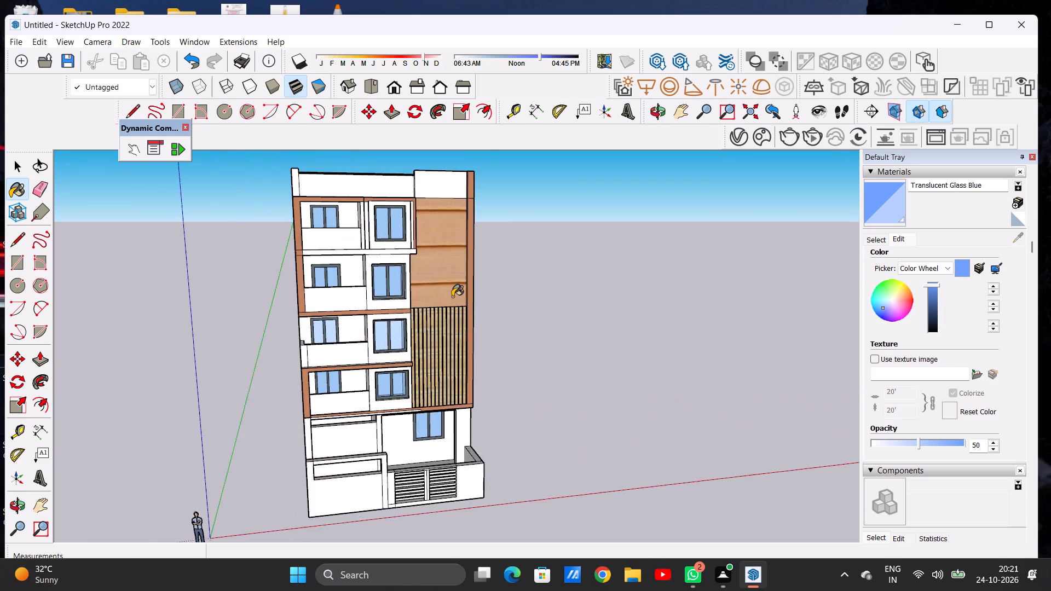
scroll(452, 297, "up", 6)
scroll(446, 292, "down", 7)
middle_click_drag(370, 274, 356, 286)
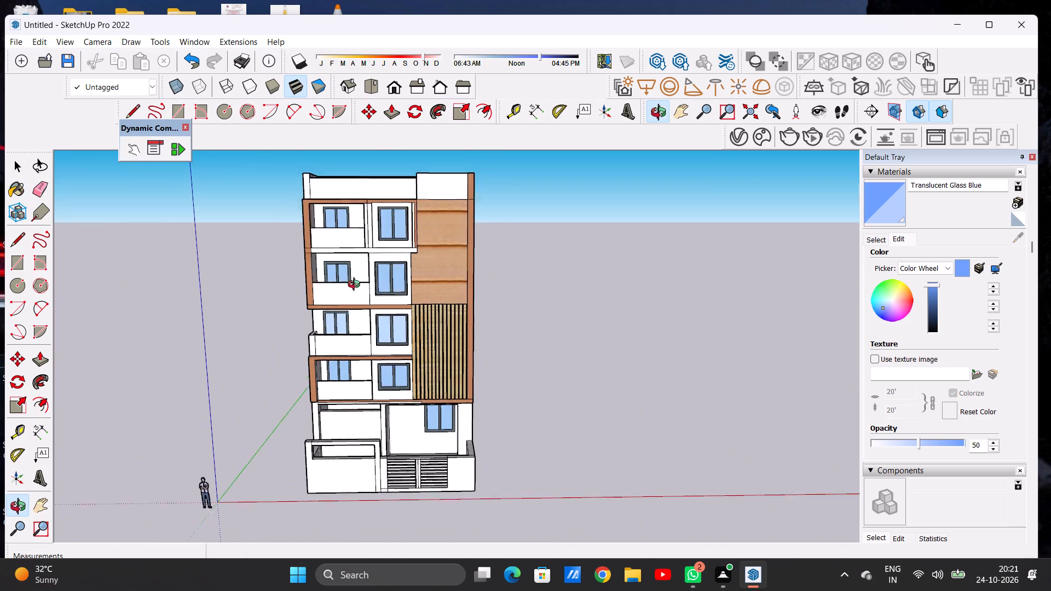
middle_click_drag(356, 286, 333, 289)
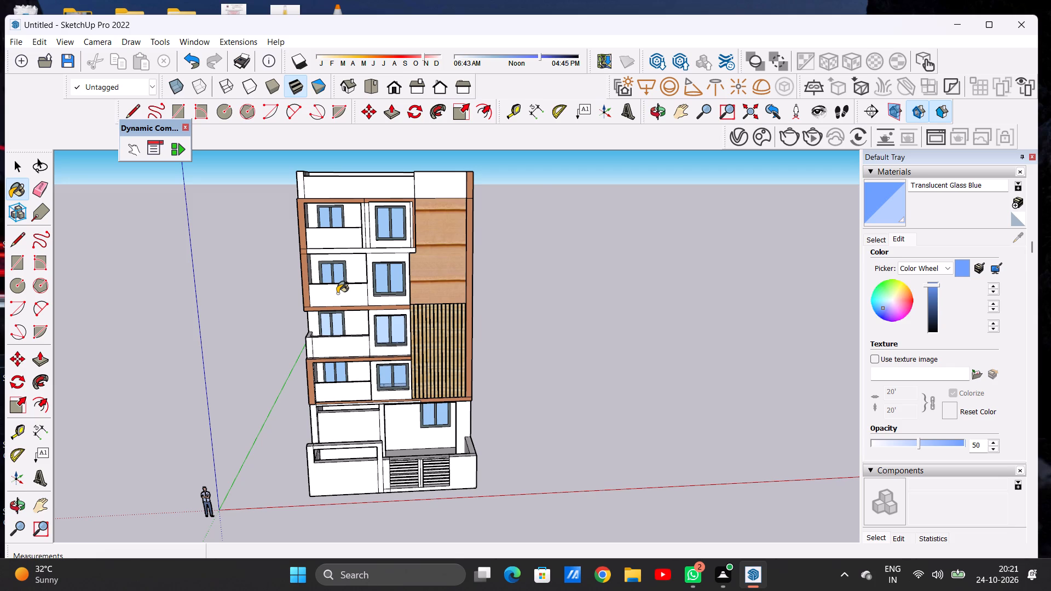
scroll(338, 293, "up", 5)
middle_click_drag(335, 239, 302, 282)
scroll(310, 302, "down", 9)
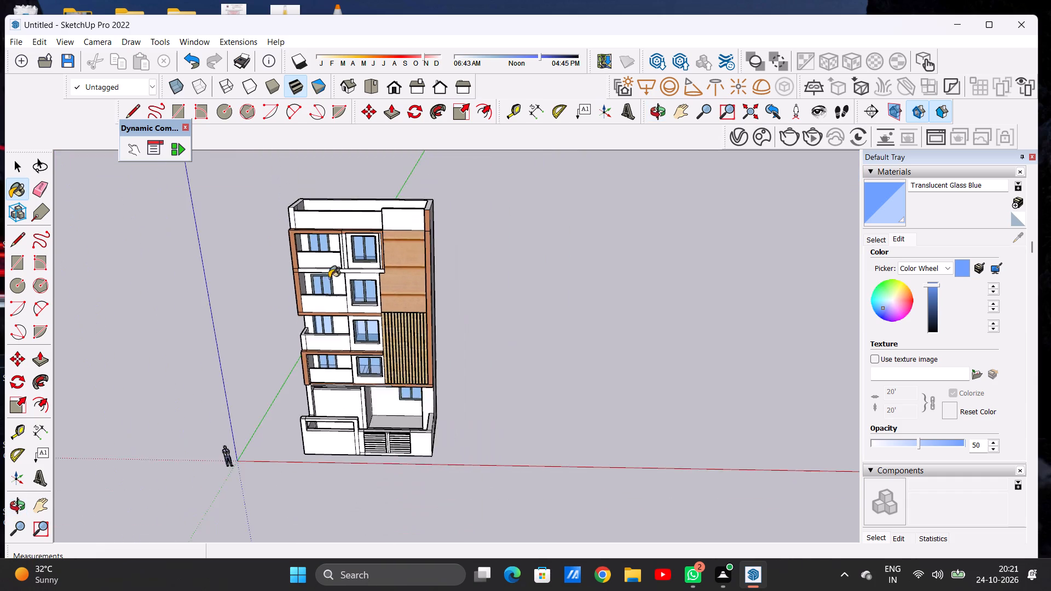
Paint the outer face of the topmost balcony's parapet with Translucent Glass Safety from the Glass and Mirrors collection.
scroll(320, 264, "up", 14)
middle_click_drag(279, 254, 254, 279)
middle_click(254, 279)
scroll(314, 279, "up", 5)
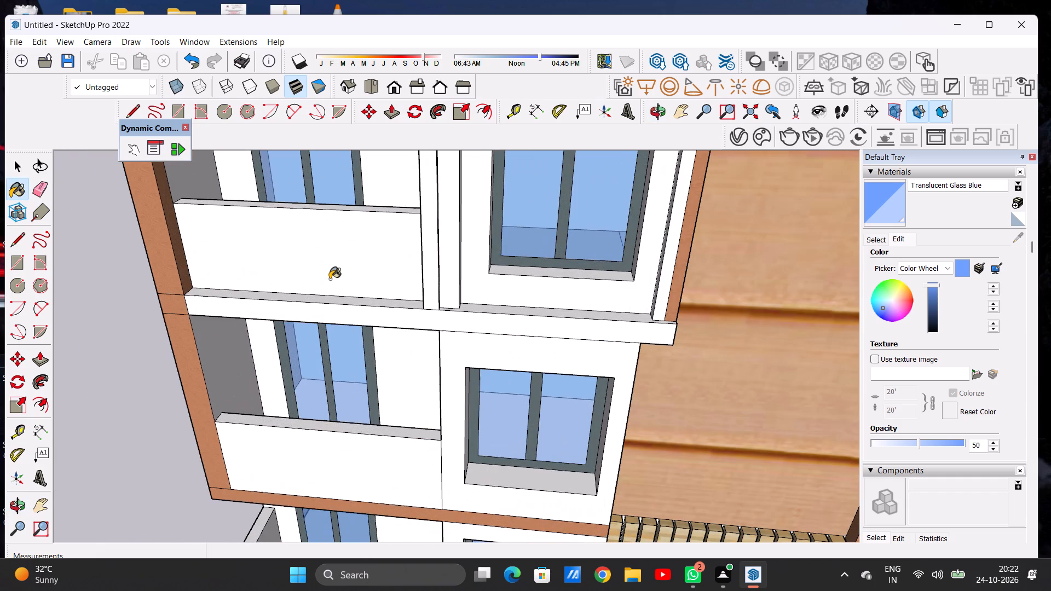
left_click(875, 240)
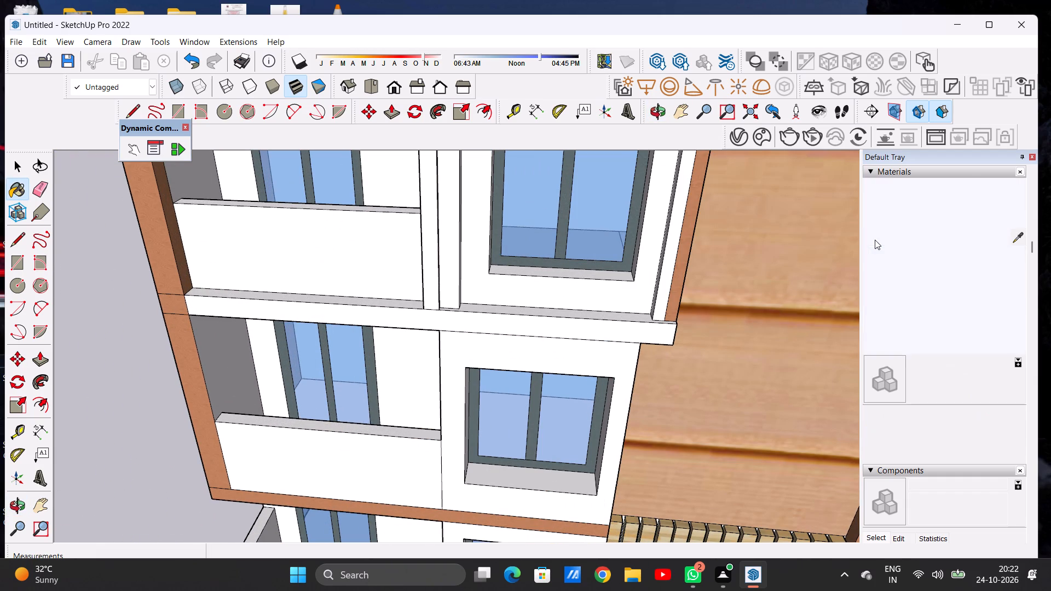
scroll(895, 310, "down", 1)
left_click(883, 285)
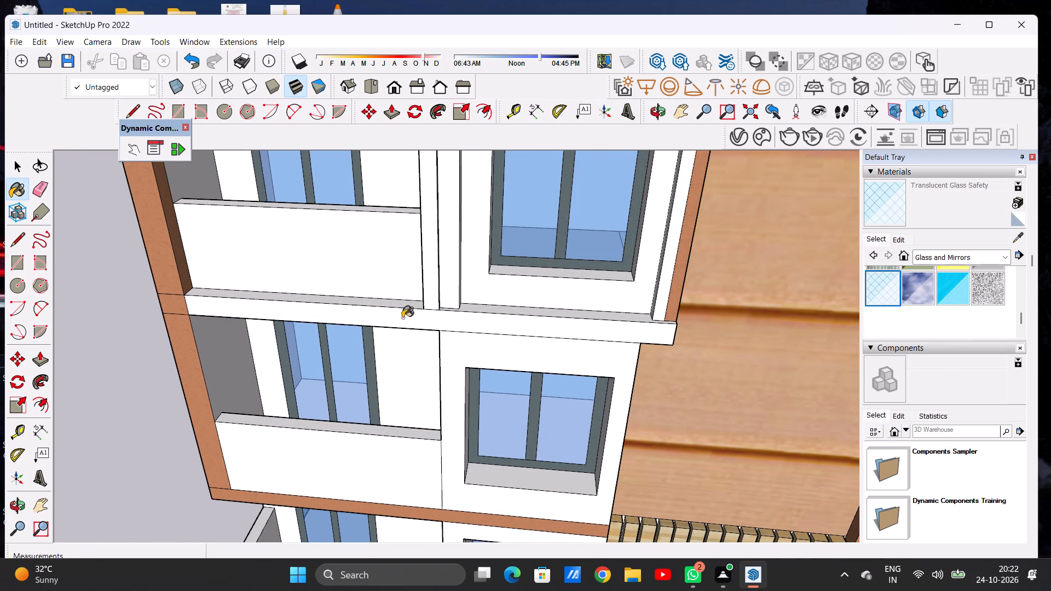
scroll(372, 229, "up", 4)
left_click(368, 228)
scroll(357, 275, "down", 12)
scroll(349, 245, "up", 7)
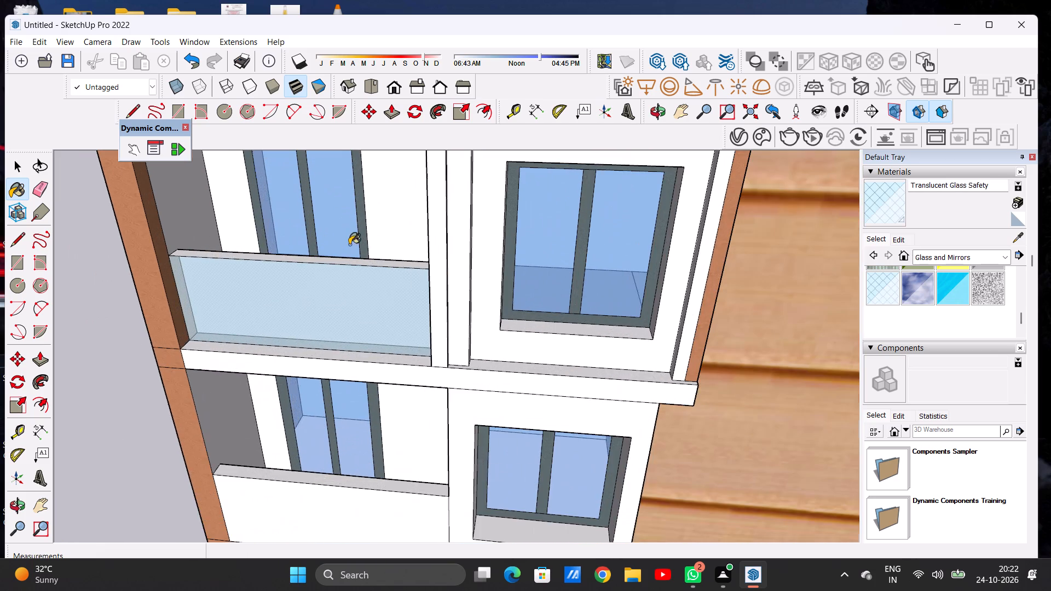
Paint the inner face of the topmost balcony's parapet with Translucent Glass Safety.
middle_click_drag(351, 243, 215, 296)
scroll(291, 231, "up", 6)
scroll(292, 230, "down", 1)
scroll(292, 230, "up", 2)
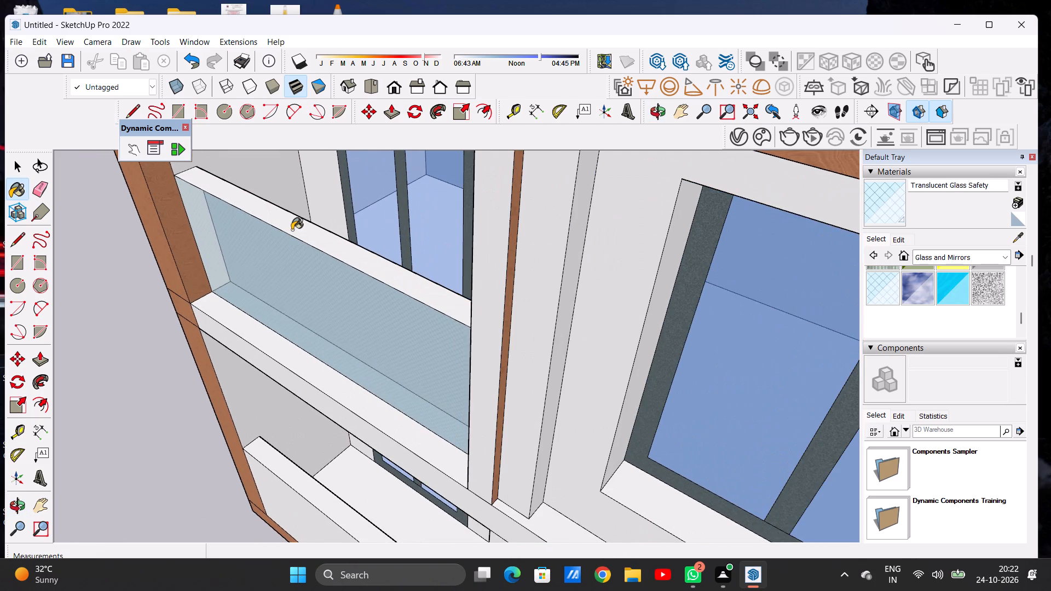
scroll(296, 222, "up", 7)
middle_click_drag(326, 219, 253, 248)
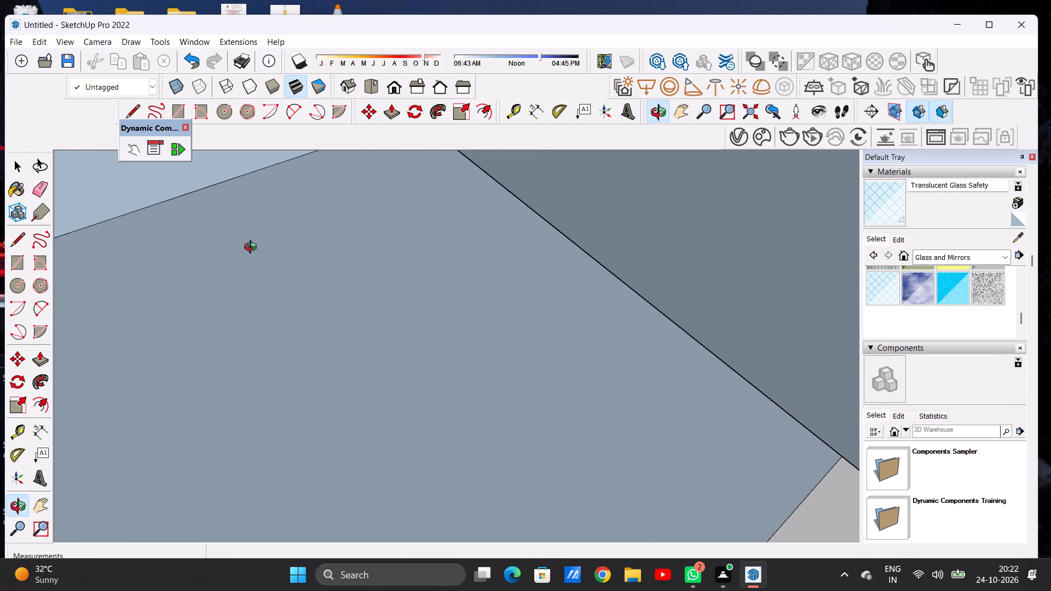
middle_click_drag(253, 248, 327, 233)
scroll(355, 248, "up", 2)
middle_click_drag(367, 254, 274, 247)
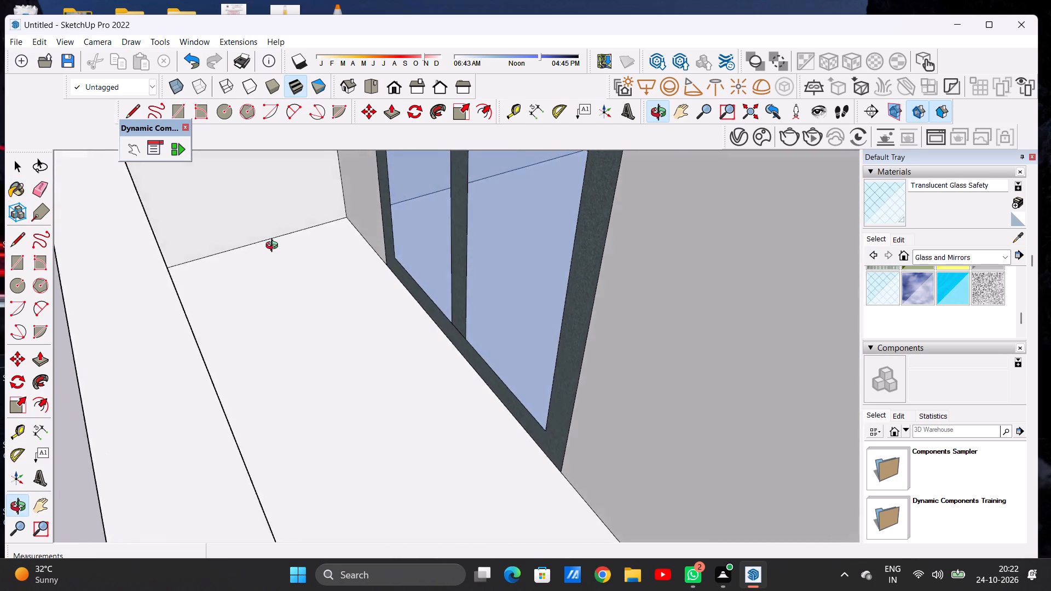
middle_click_drag(274, 247, 274, 245)
scroll(325, 245, "down", 7)
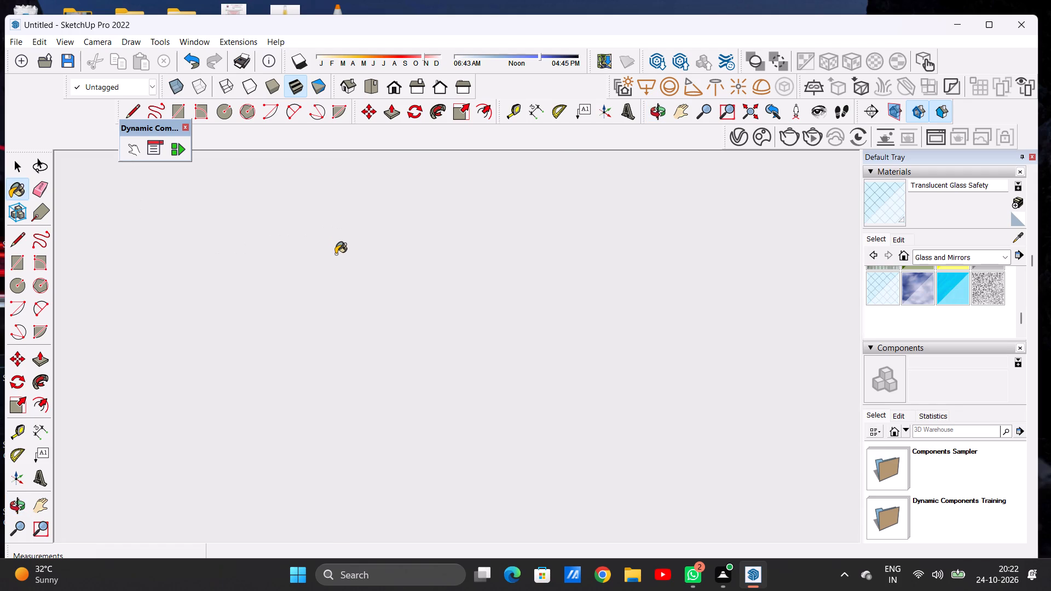
scroll(340, 252, "down", 20)
scroll(376, 238, "up", 1)
scroll(377, 238, "down", 9)
scroll(381, 246, "up", 1)
scroll(381, 246, "down", 1)
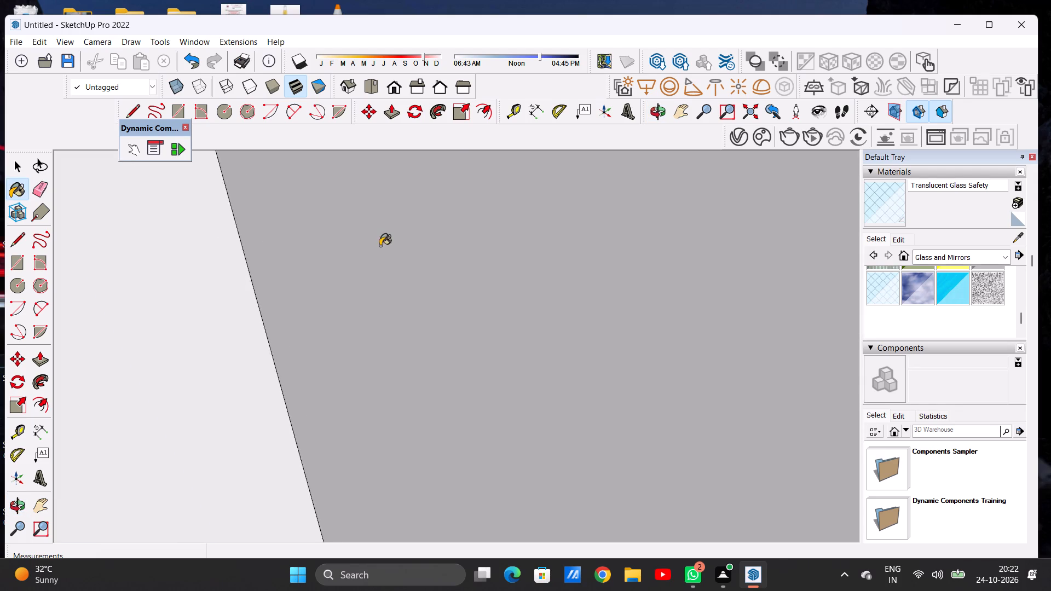
scroll(380, 246, "down", 5)
scroll(366, 262, "up", 1)
scroll(366, 262, "down", 4)
scroll(365, 263, "up", 1)
scroll(357, 275, "down", 20)
scroll(357, 275, "down", 20)
scroll(357, 275, "down", 3)
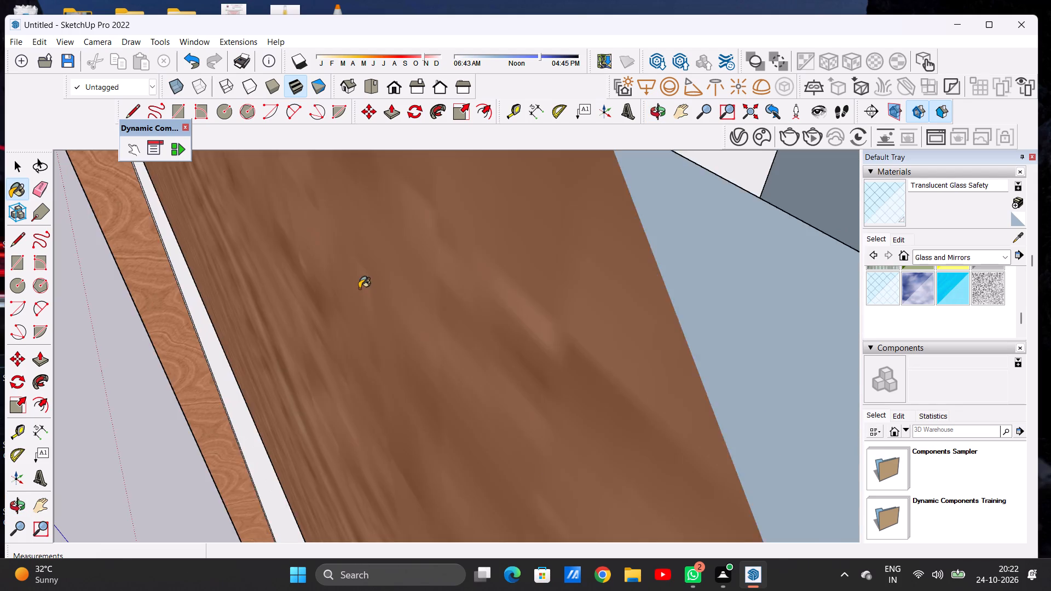
scroll(359, 288, "down", 20)
scroll(359, 288, "down", 10)
scroll(385, 307, "up", 1)
scroll(386, 298, "down", 20)
scroll(386, 298, "down", 2)
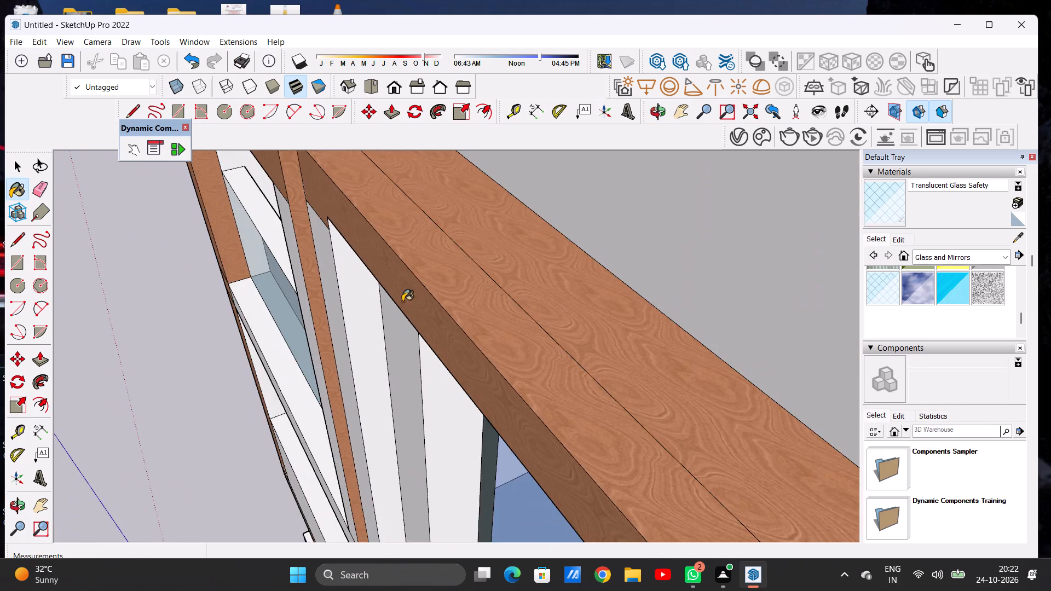
scroll(402, 302, "down", 20)
scroll(402, 302, "down", 8)
scroll(431, 292, "up", 16)
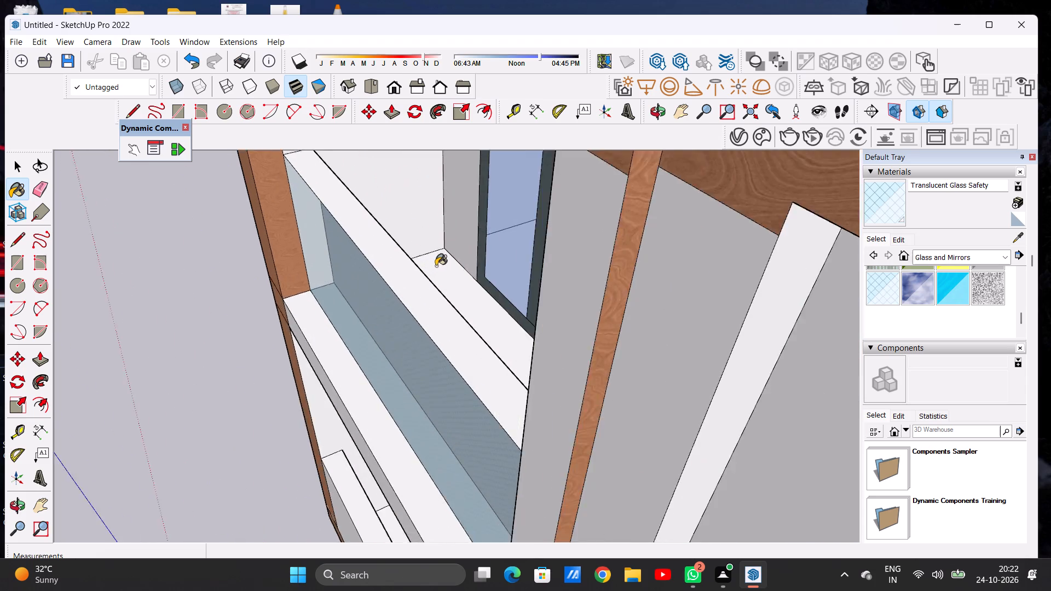
scroll(436, 266, "up", 7)
middle_click_drag(437, 269, 382, 252)
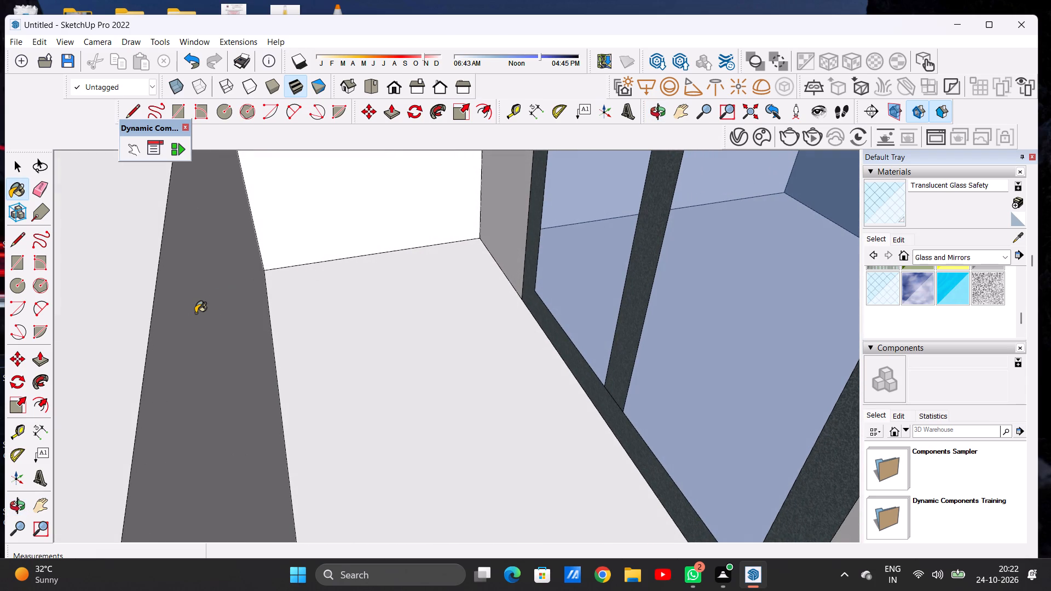
left_click(195, 313)
middle_click_drag(210, 312, 412, 266)
scroll(421, 321, "down", 3)
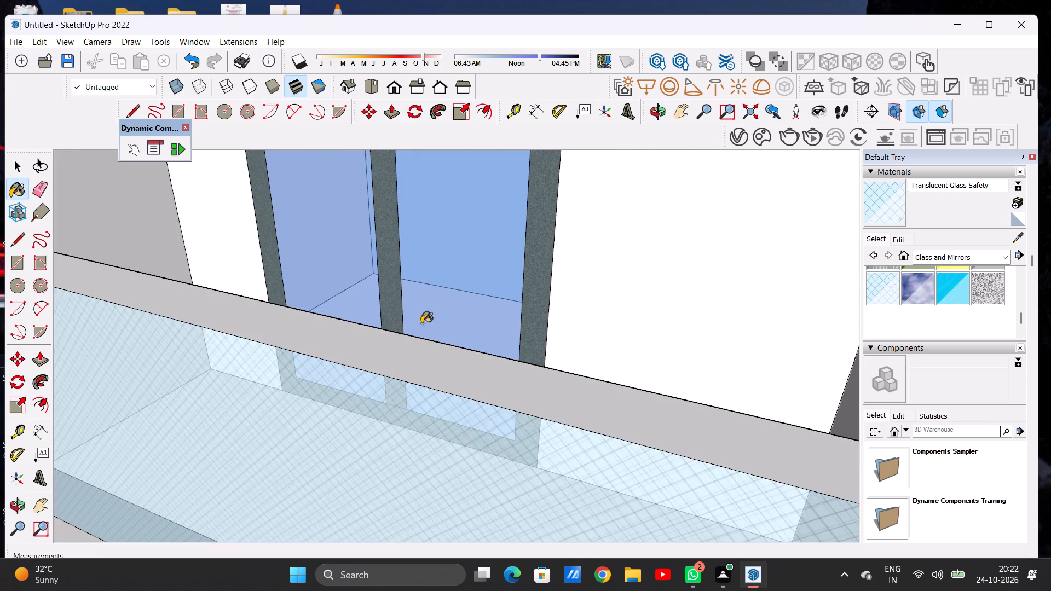
Paint the outer and inner faces of the parapet on the second balcony from the top with Translucent Glass Safety.
scroll(421, 323, "down", 11)
scroll(417, 329, "up", 1)
scroll(418, 329, "down", 13)
scroll(428, 283, "down", 3)
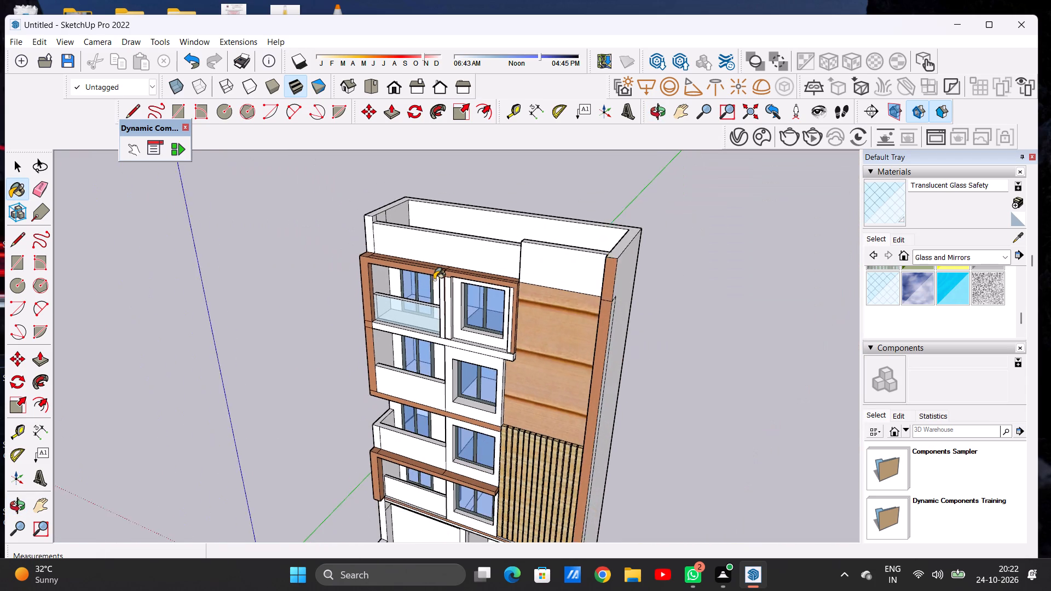
scroll(434, 280, "down", 1)
scroll(426, 380, "up", 14)
left_click(431, 346)
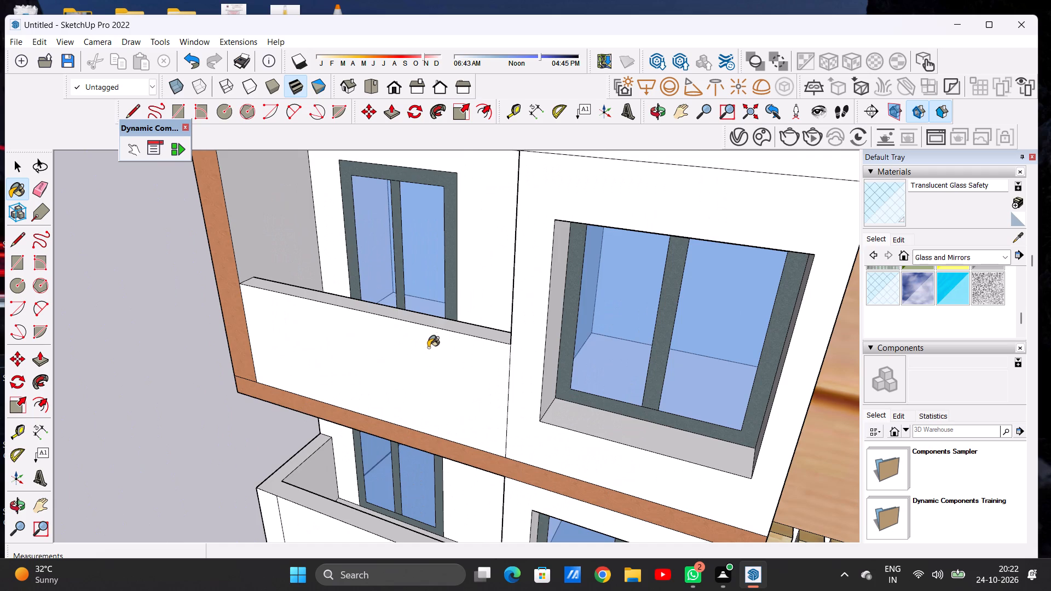
scroll(428, 358, "down", 5)
middle_click_drag(433, 318, 267, 324)
scroll(419, 302, "up", 15)
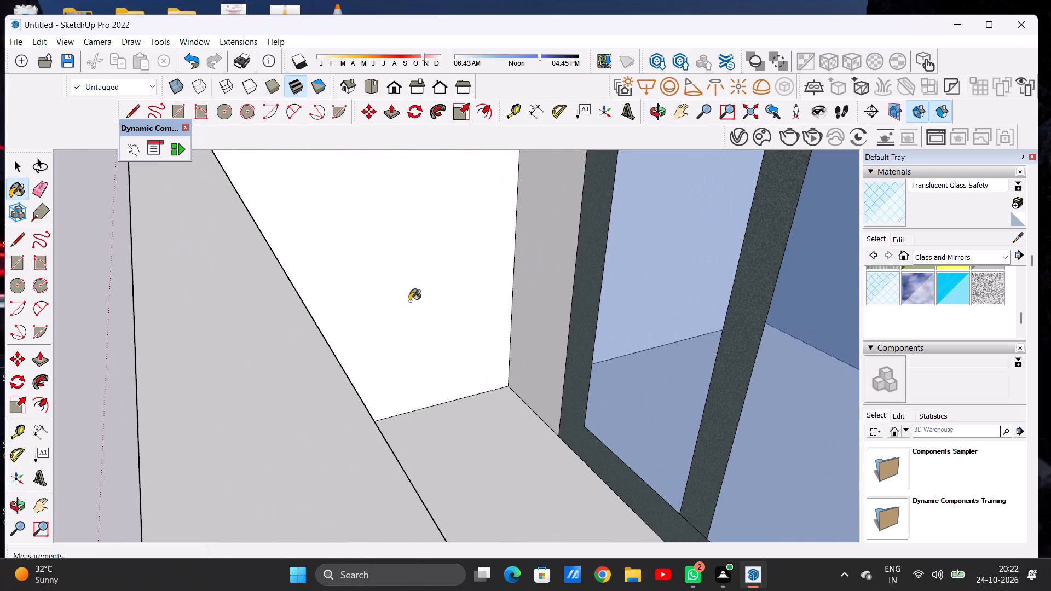
middle_click_drag(354, 309, 299, 302)
left_click(167, 337)
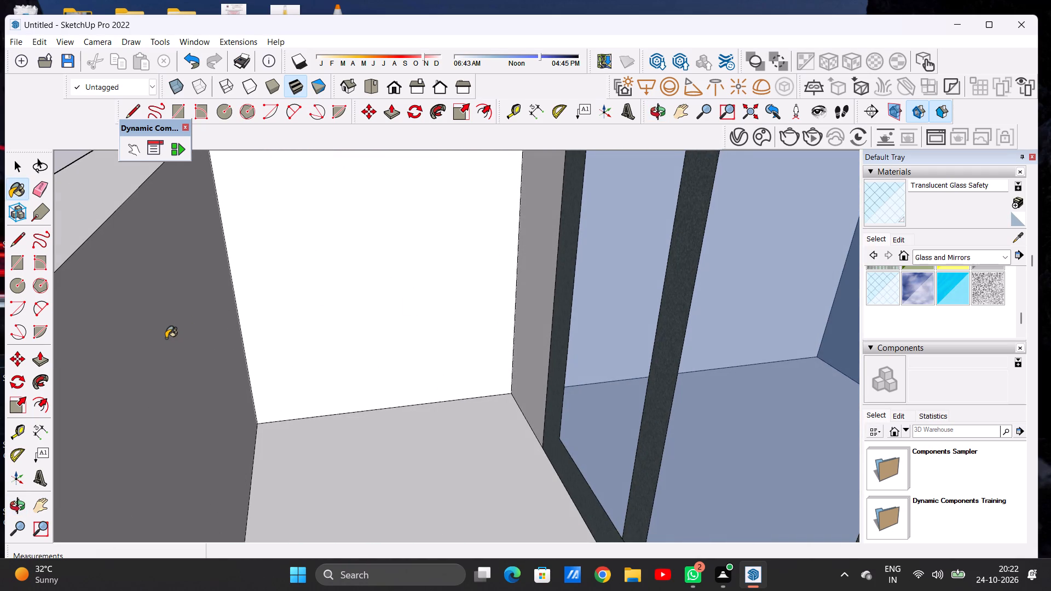
middle_click_drag(208, 338, 438, 293)
scroll(304, 363, "down", 18)
scroll(356, 337, "up", 1)
scroll(357, 337, "down", 2)
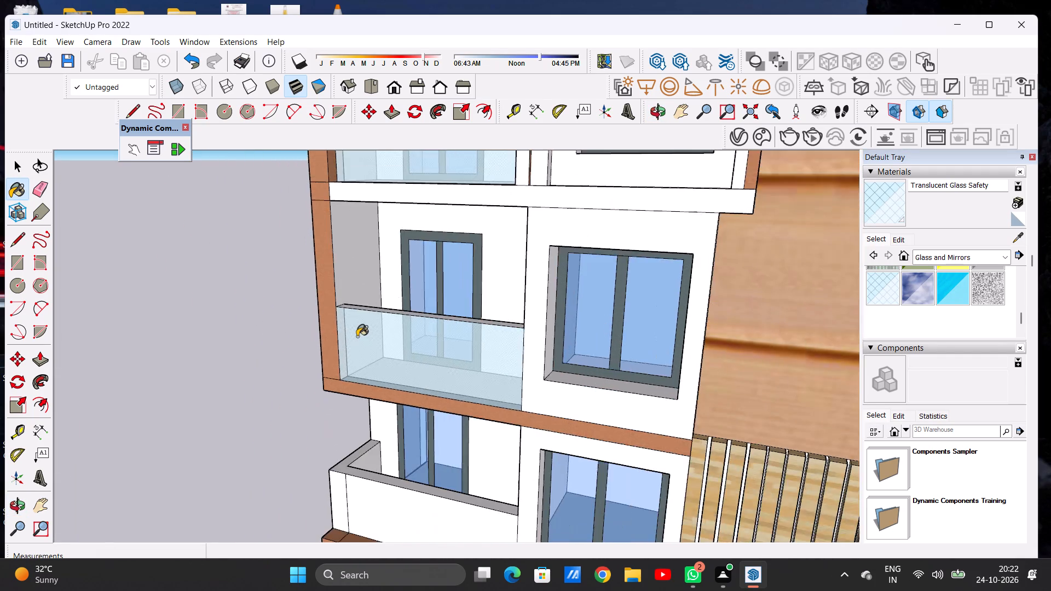
Paint the outer front, side and corner strip faces of the unframed projecting balcony's parapet with Translucent Glass Safety.
scroll(357, 337, "down", 11)
scroll(382, 404, "up", 16)
left_click(424, 375)
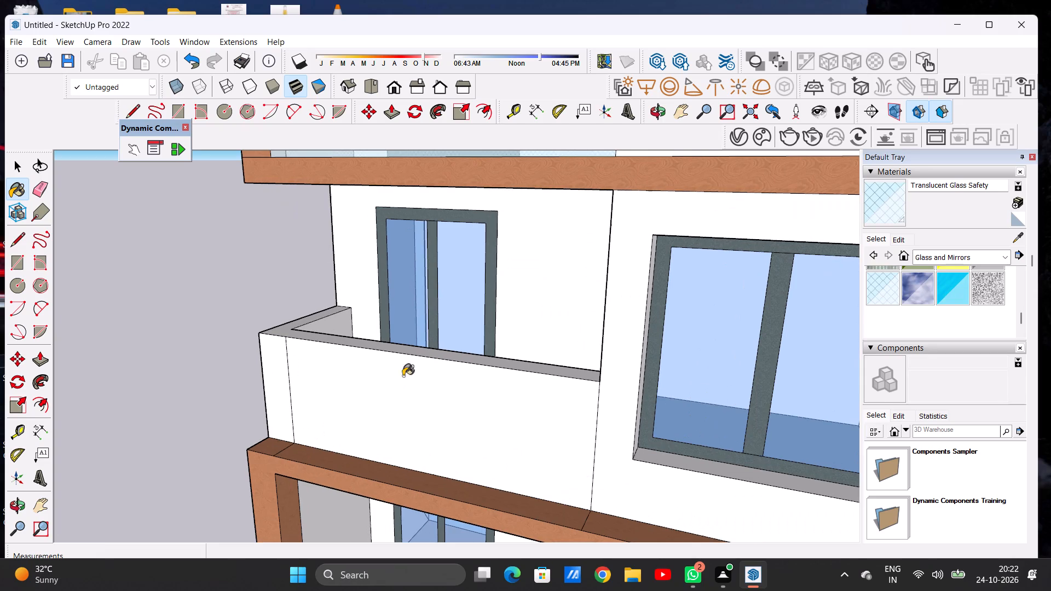
middle_click_drag(437, 328, 384, 379)
scroll(368, 353, "up", 3)
middle_click_drag(289, 373, 434, 349)
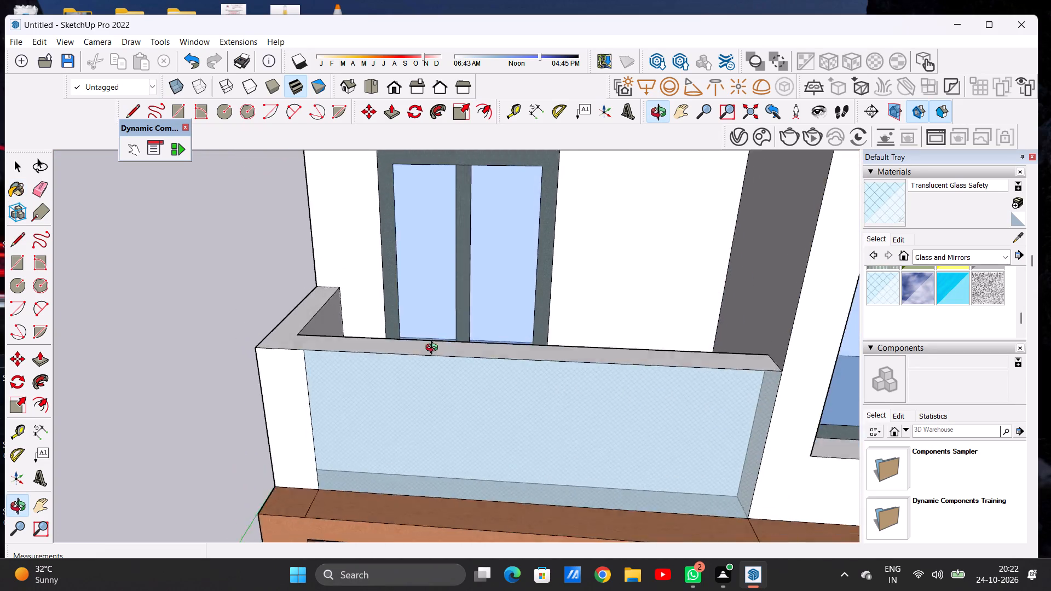
middle_click_drag(434, 349, 638, 345)
scroll(442, 396, "up", 6)
left_click(409, 396)
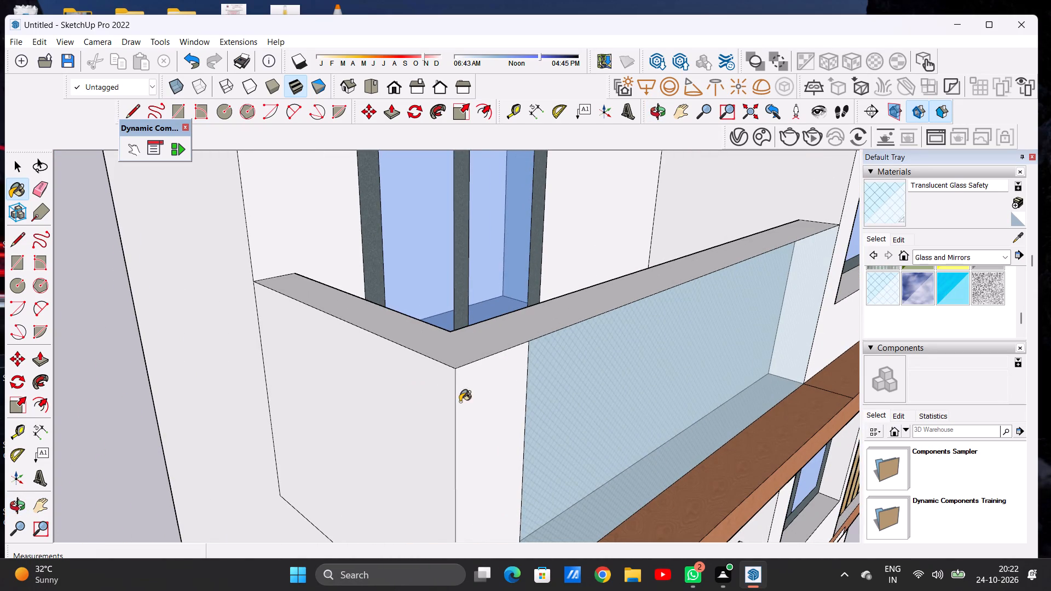
left_click(485, 402)
Paint the inner front and inner side faces of the unframed projecting balcony's parapet with Translucent Glass Safety.
scroll(447, 408, "down", 5)
middle_click_drag(446, 341, 616, 379)
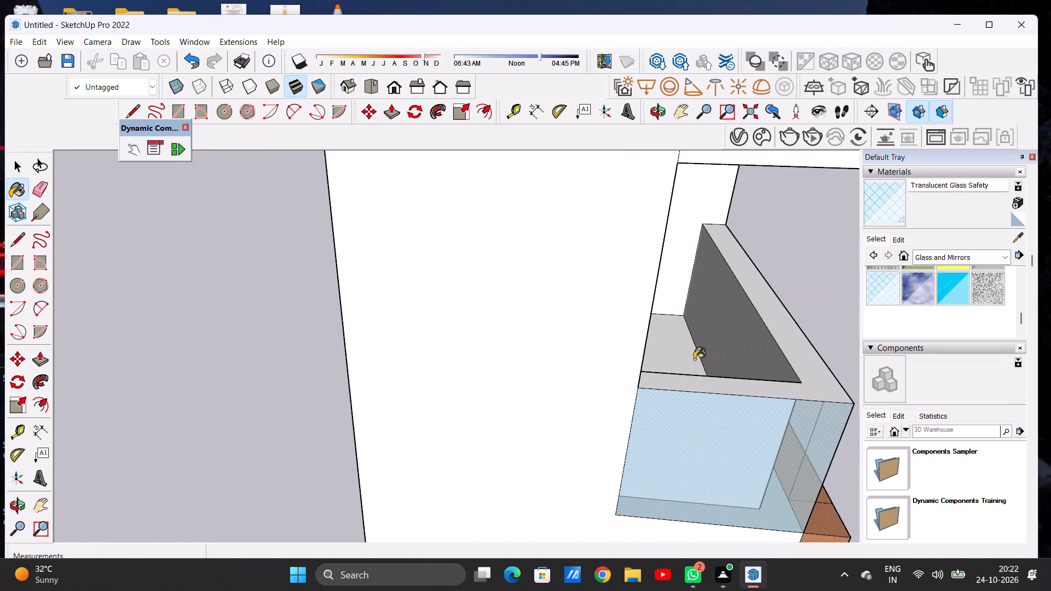
scroll(698, 359, "up", 7)
left_click(804, 327)
scroll(461, 411, "down", 12)
middle_click_drag(527, 384, 200, 379)
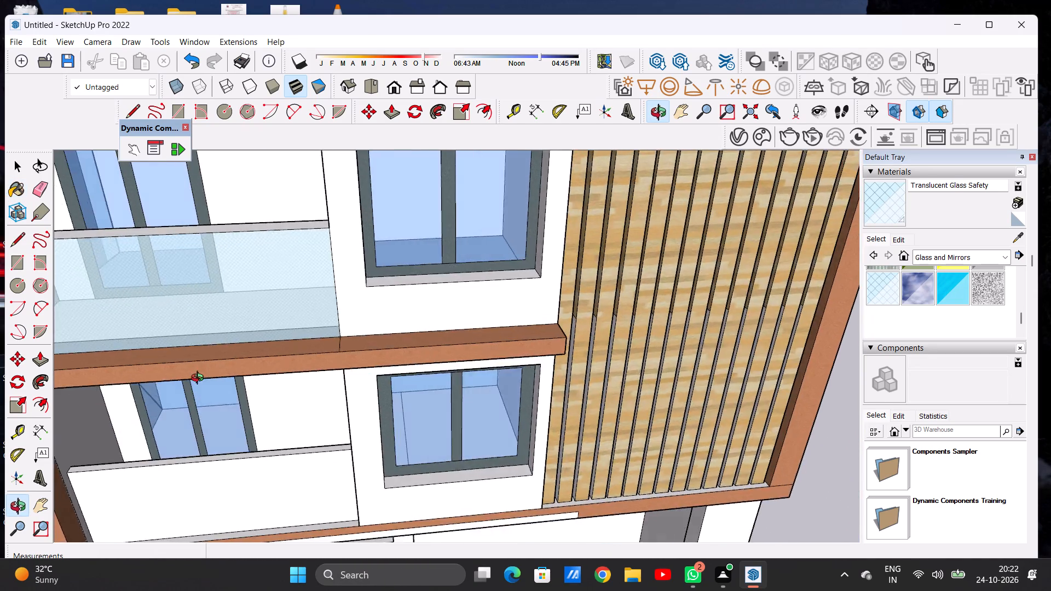
middle_click_drag(200, 379, 207, 412)
scroll(422, 376, "down", 12)
scroll(310, 362, "up", 16)
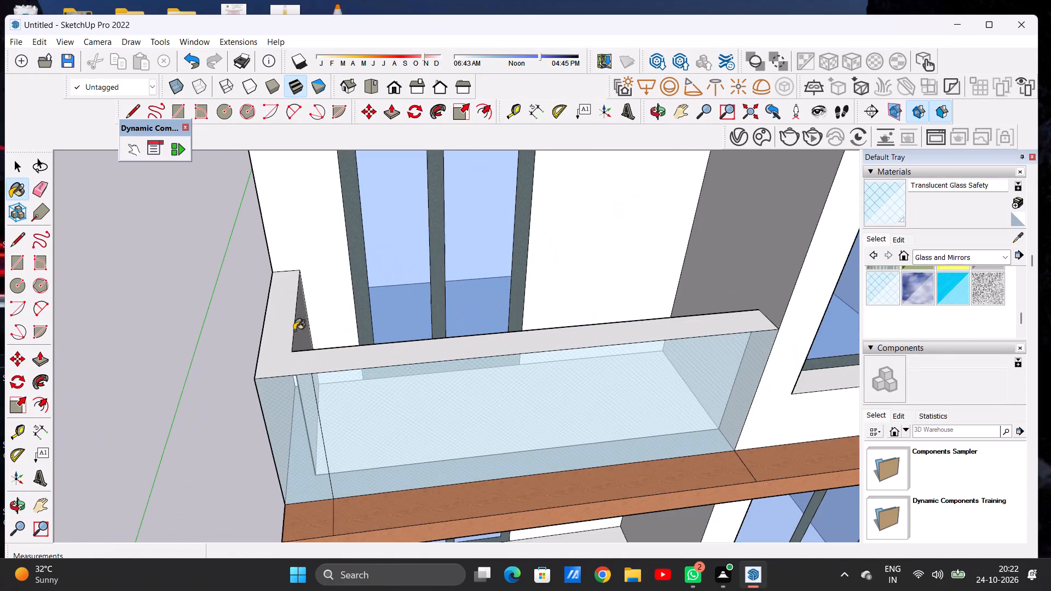
middle_click_drag(303, 327, 242, 360)
scroll(255, 349, "up", 11)
left_click(278, 337)
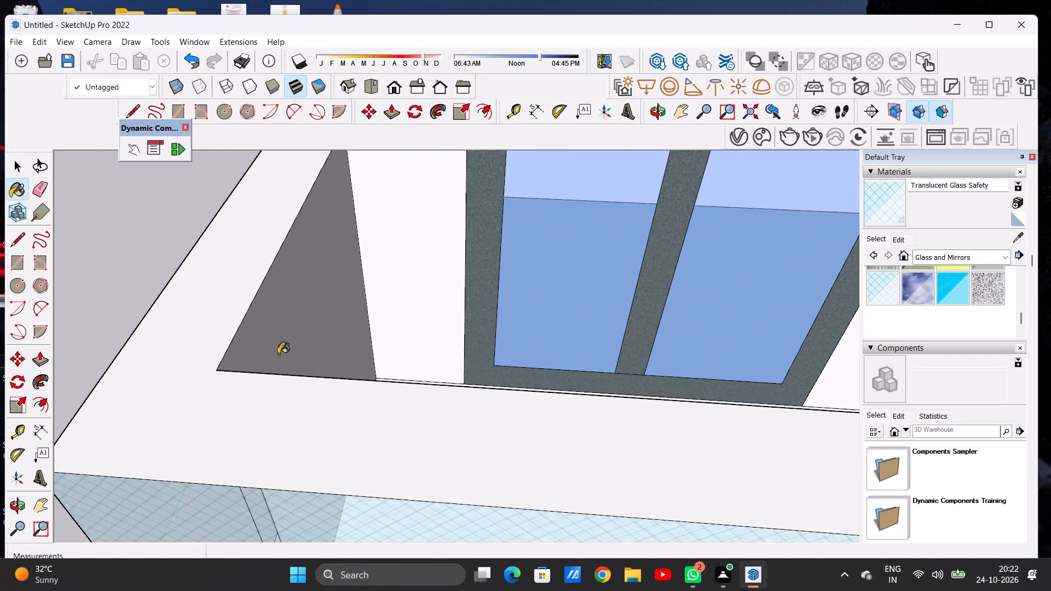
scroll(281, 355, "down", 20)
scroll(281, 355, "down", 8)
Paint the outer front face of the lowest balcony's parapet with Translucent Glass Safety.
scroll(411, 329, "down", 2)
middle_click_drag(418, 373, 438, 266)
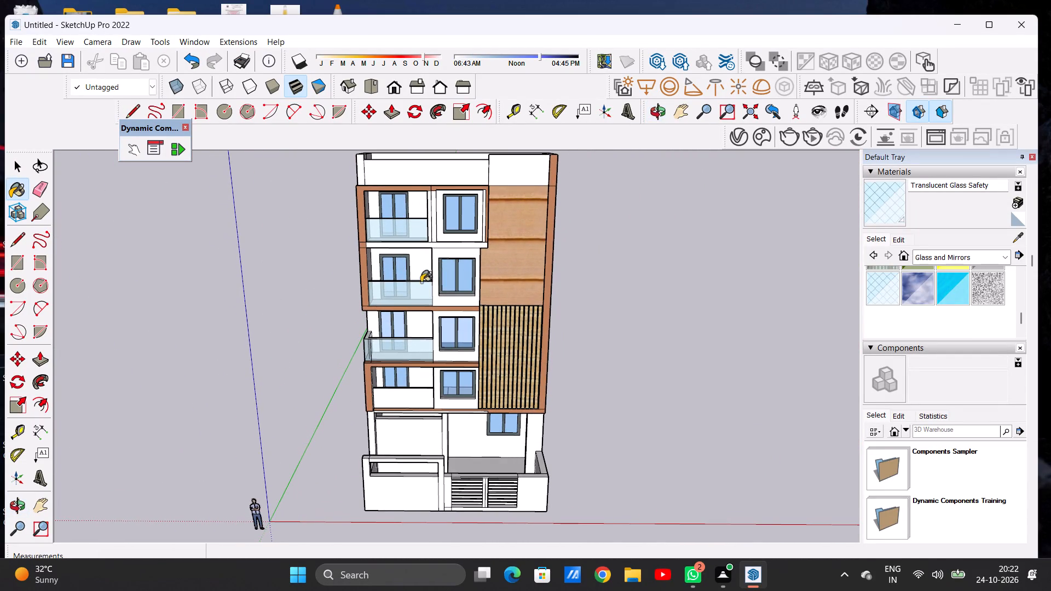
scroll(379, 410, "up", 7)
scroll(442, 378, "up", 7)
left_click(437, 378)
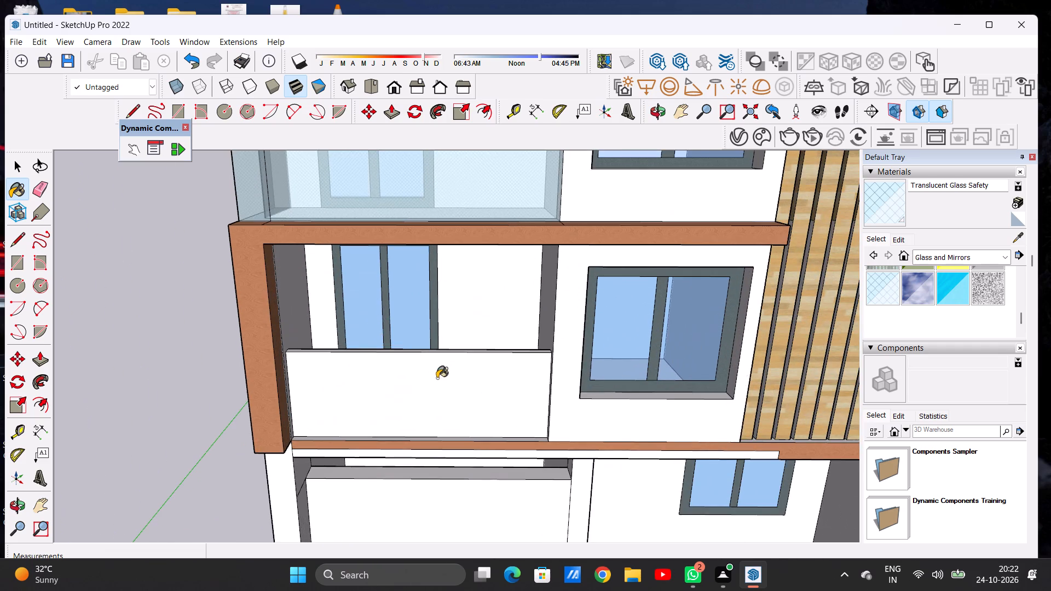
Paint the inner face of the lowest balcony's parapet with Translucent Glass Safety.
scroll(310, 407, "down", 5)
middle_click_drag(371, 352, 292, 424)
scroll(354, 356, "up", 13)
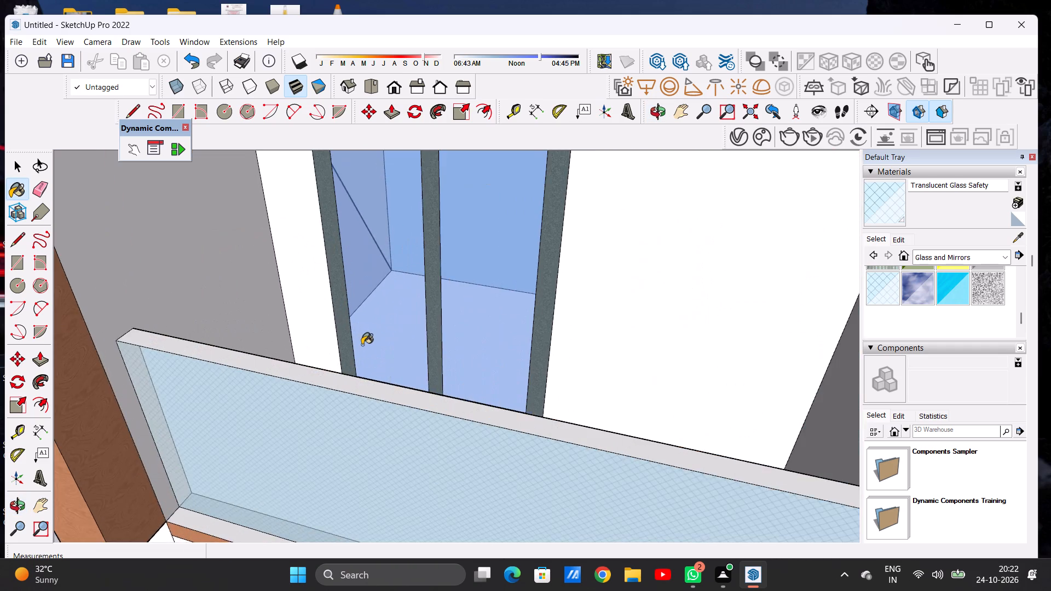
scroll(380, 355, "up", 1)
middle_click_drag(380, 355, 210, 364)
middle_click_drag(207, 363, 309, 318)
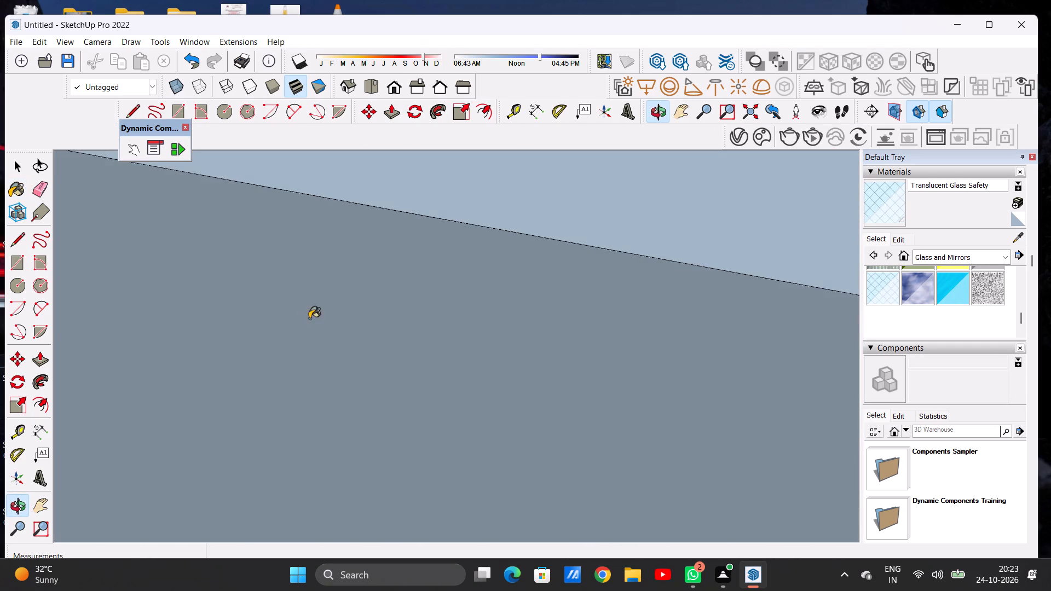
scroll(346, 345, "down", 9)
scroll(355, 340, "up", 1)
scroll(355, 340, "down", 20)
scroll(355, 340, "down", 9)
scroll(420, 323, "up", 1)
scroll(420, 323, "down", 13)
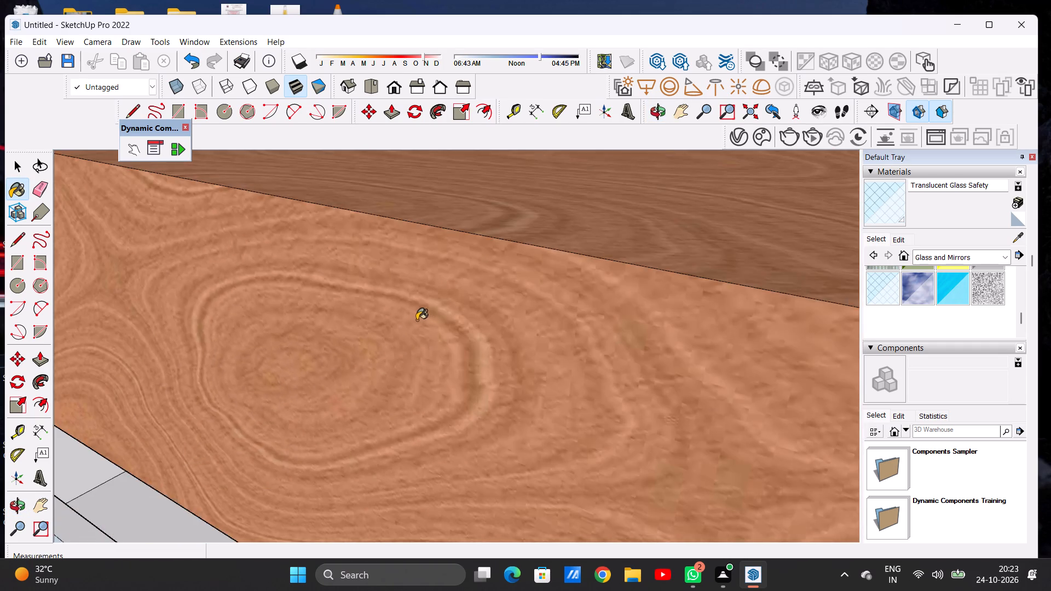
scroll(417, 320, "down", 20)
scroll(417, 320, "down", 10)
scroll(438, 298, "up", 1)
scroll(438, 298, "down", 14)
scroll(370, 363, "up", 6)
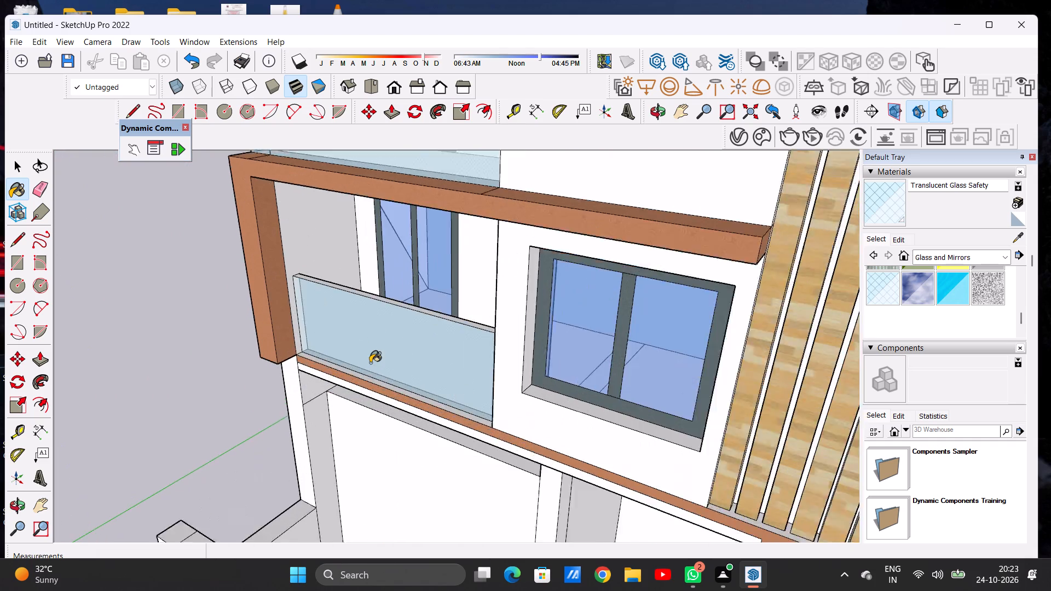
scroll(370, 363, "up", 2)
scroll(409, 318, "down", 1)
scroll(409, 316, "up", 9)
middle_click_drag(465, 276, 442, 317)
scroll(308, 302, "up", 2)
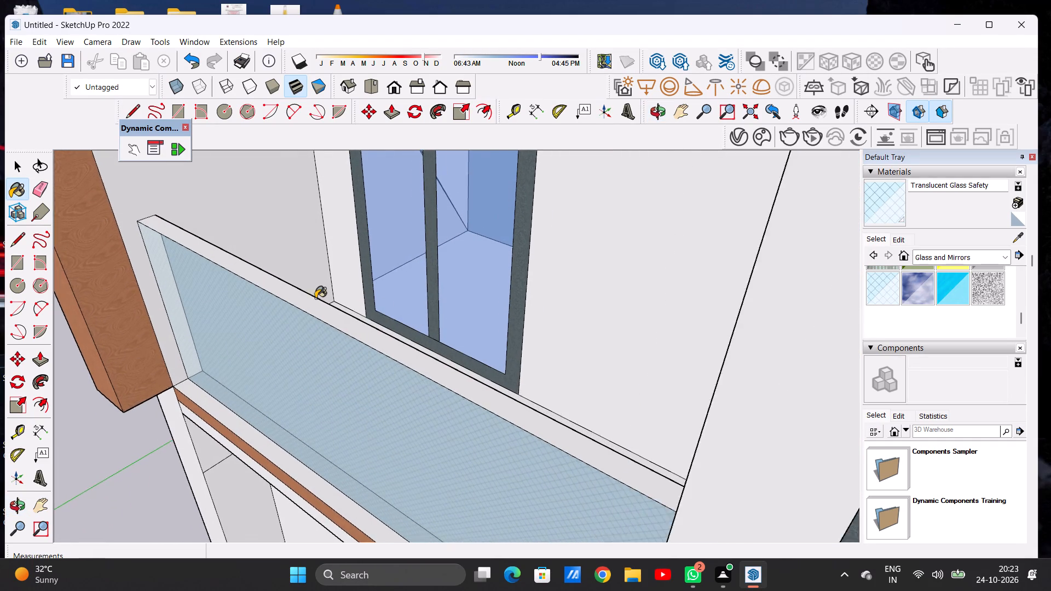
scroll(315, 298, "up", 3)
middle_click_drag(305, 302, 238, 326)
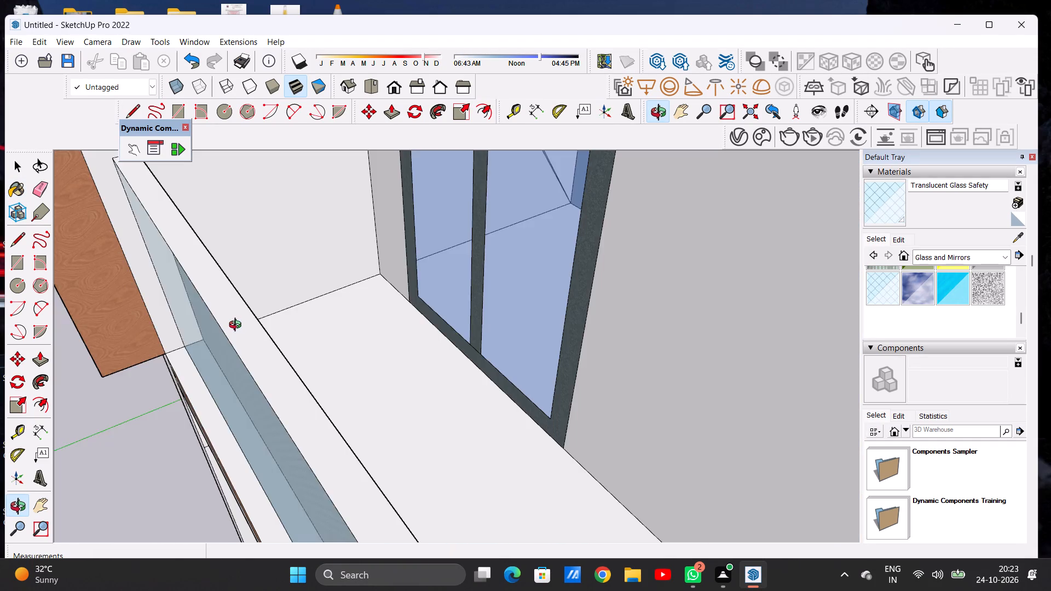
middle_click_drag(238, 326, 216, 330)
scroll(248, 314, "up", 4)
middle_click_drag(248, 314, 182, 331)
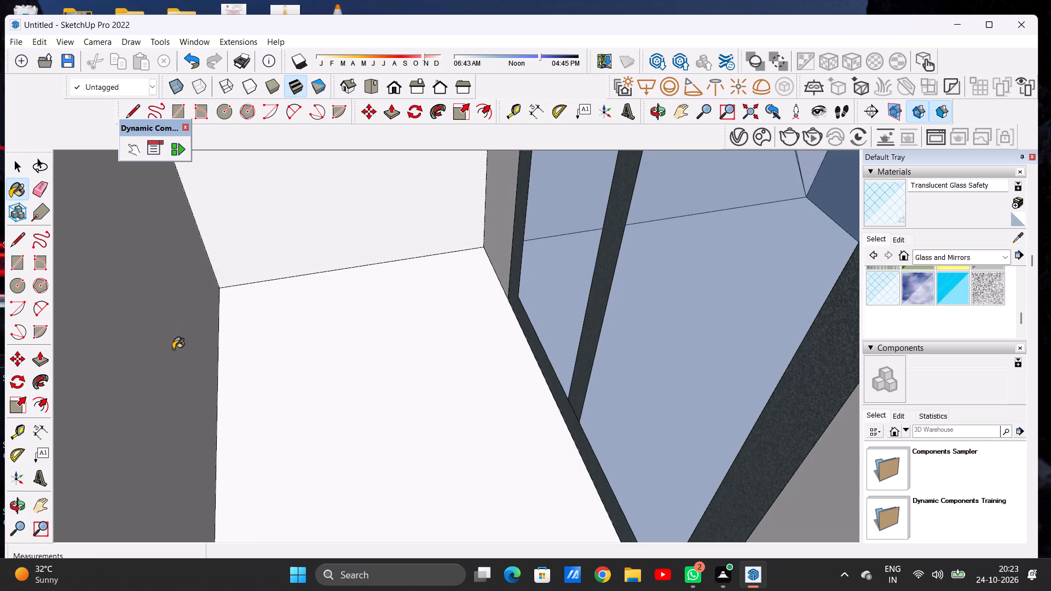
left_click(173, 349)
Examine the whole front facade and its glazed balcony parapets for surfaces that still need a material.
middle_click_drag(151, 355, 339, 302)
scroll(288, 350, "down", 4)
scroll(293, 352, "up", 1)
scroll(293, 352, "down", 9)
scroll(300, 344, "up", 1)
scroll(302, 346, "down", 15)
scroll(335, 348, "up", 1)
scroll(350, 338, "down", 6)
scroll(371, 335, "up", 1)
scroll(371, 331, "down", 7)
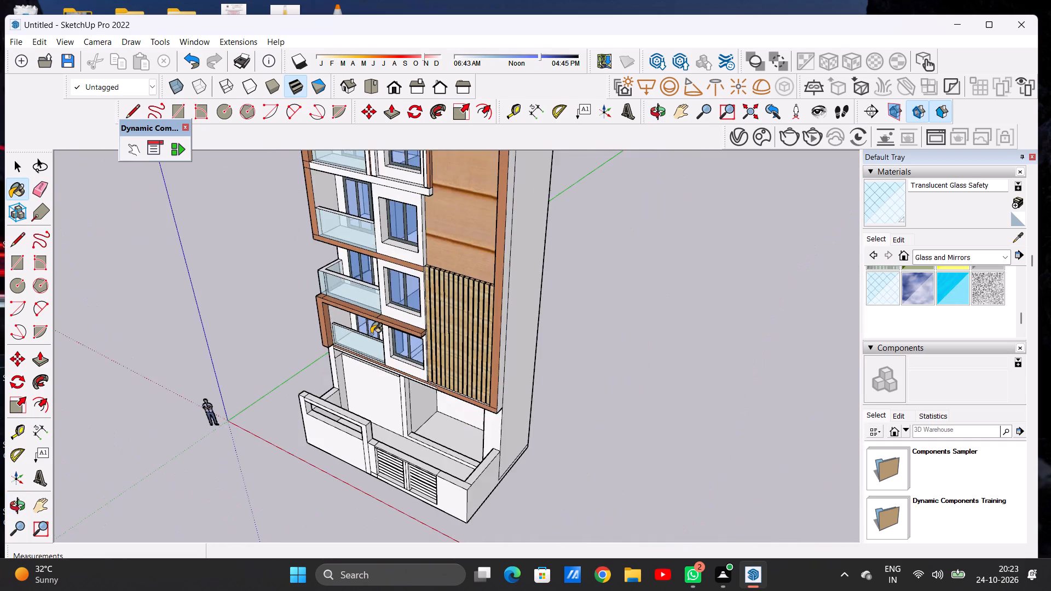
scroll(371, 334, "down", 8)
middle_click_drag(355, 379, 499, 316)
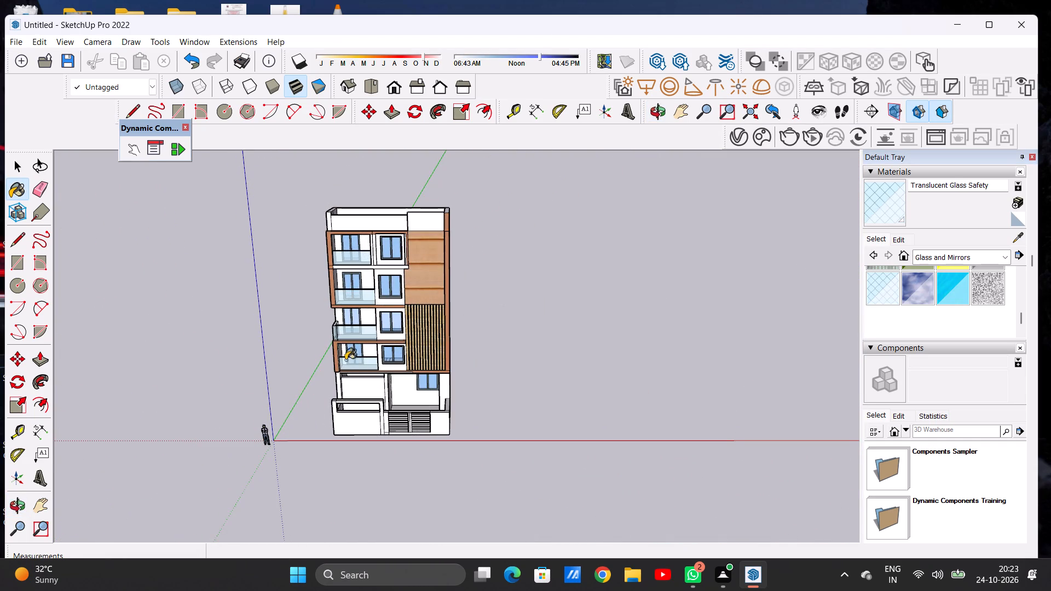
scroll(362, 277, "up", 7)
scroll(360, 219, "up", 6)
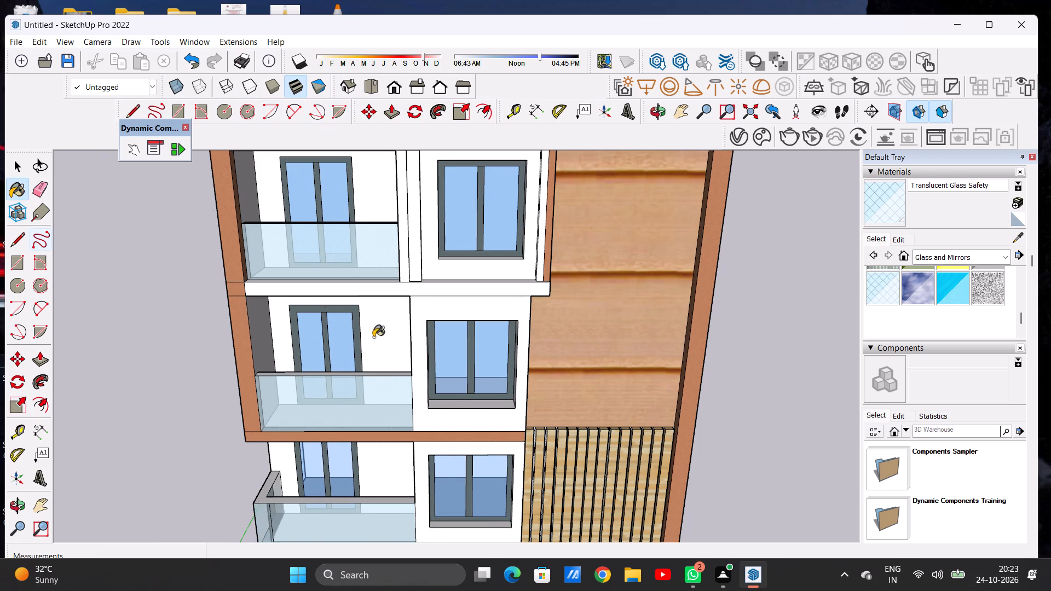
scroll(371, 337, "down", 10)
scroll(387, 275, "up", 5)
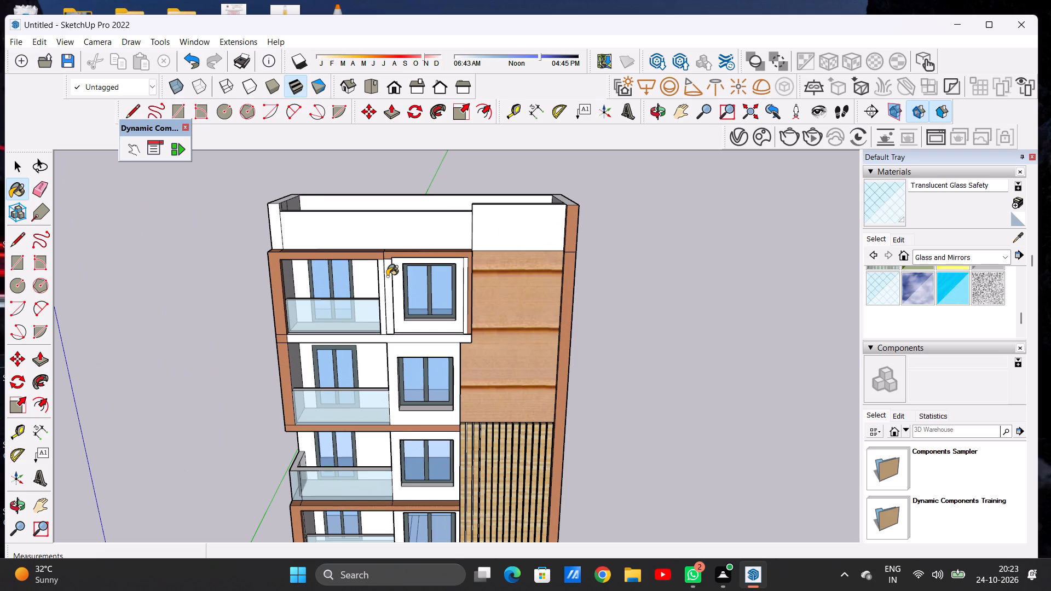
scroll(387, 276, "down", 6)
scroll(385, 327, "up", 5)
key("space")
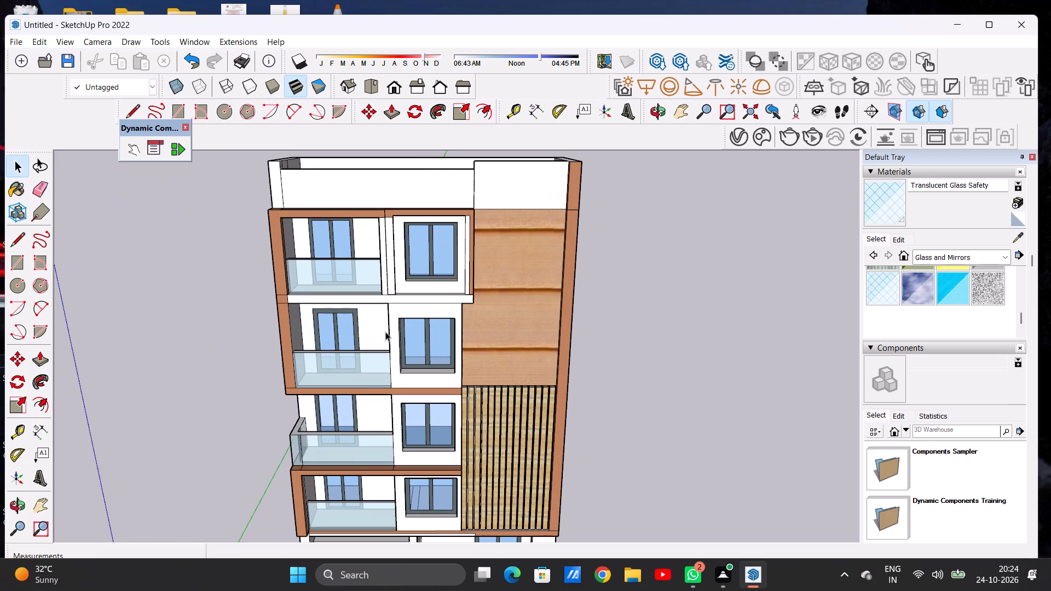
scroll(374, 314, "down", 15)
scroll(396, 374, "up", 7)
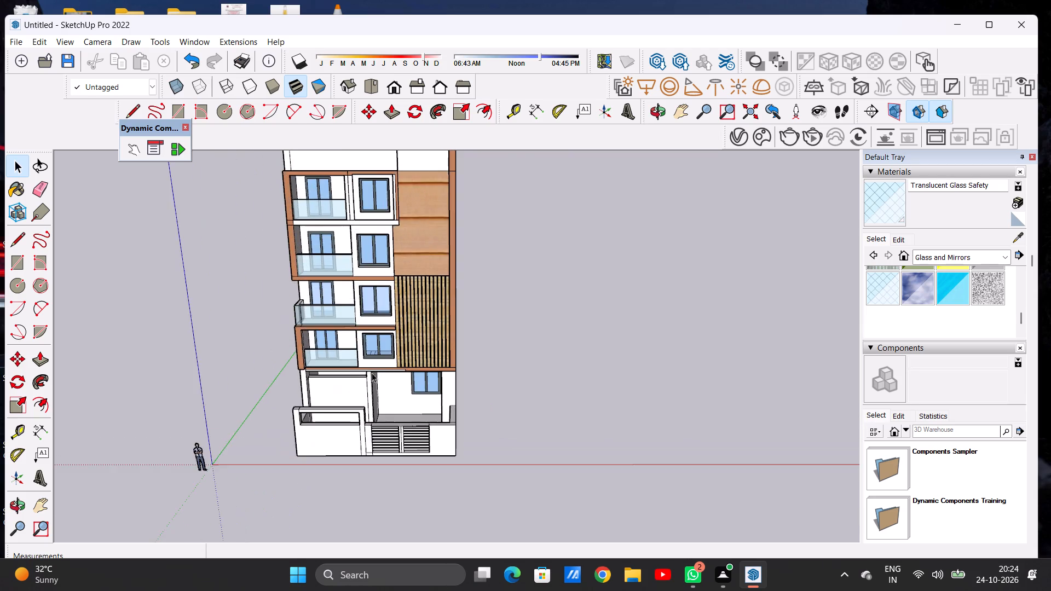
Examine the ground floor, compound wall and gate area below the lowest balcony.
scroll(369, 373, "up", 1)
scroll(369, 373, "down", 1)
scroll(369, 373, "up", 5)
scroll(318, 421, "up", 7)
middle_click_drag(345, 402, 172, 323)
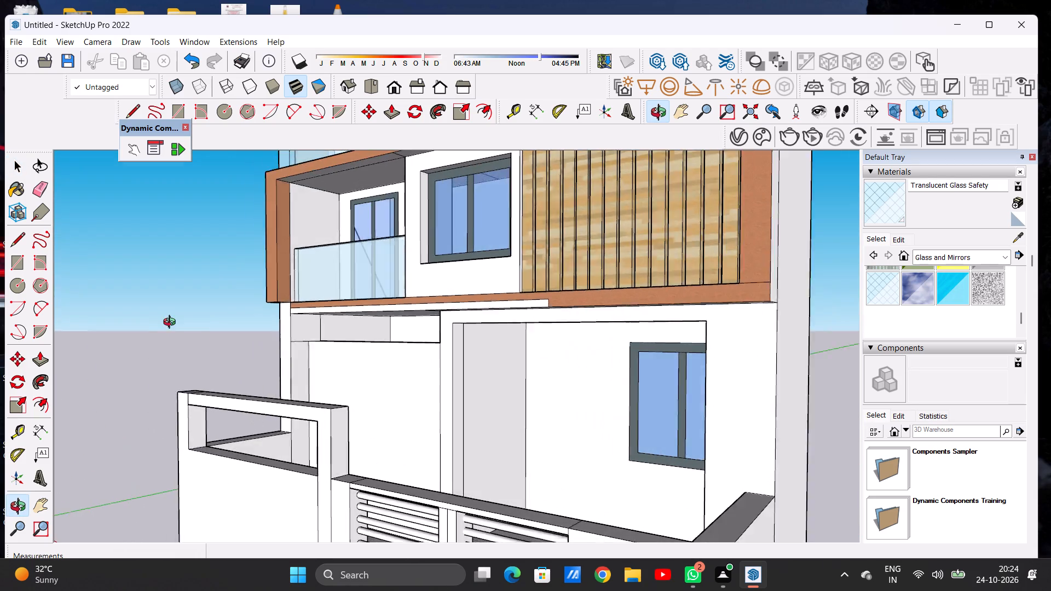
middle_click_drag(172, 323, 360, 340)
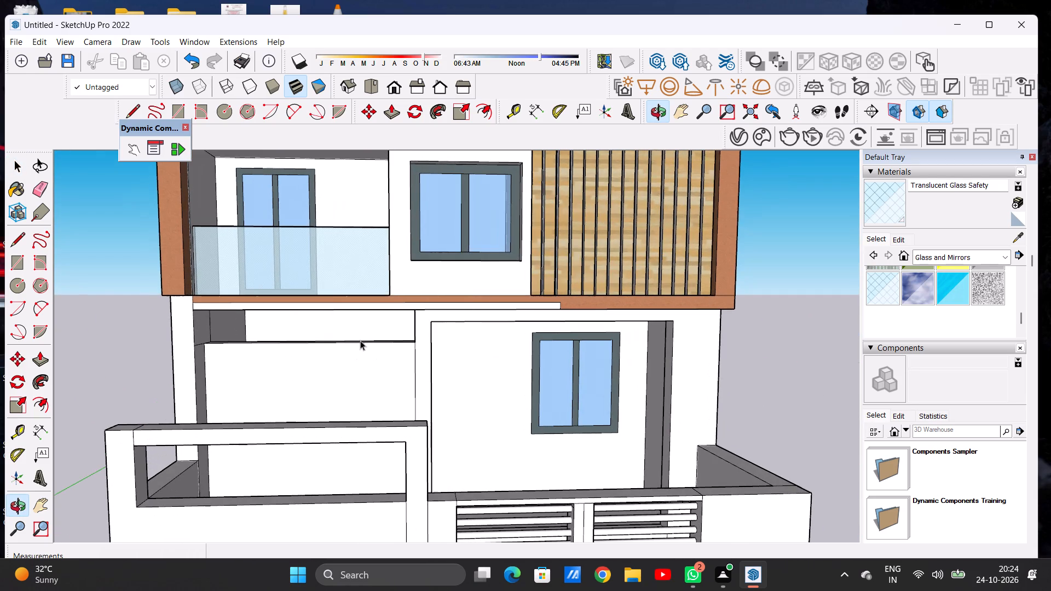
scroll(349, 333, "down", 6)
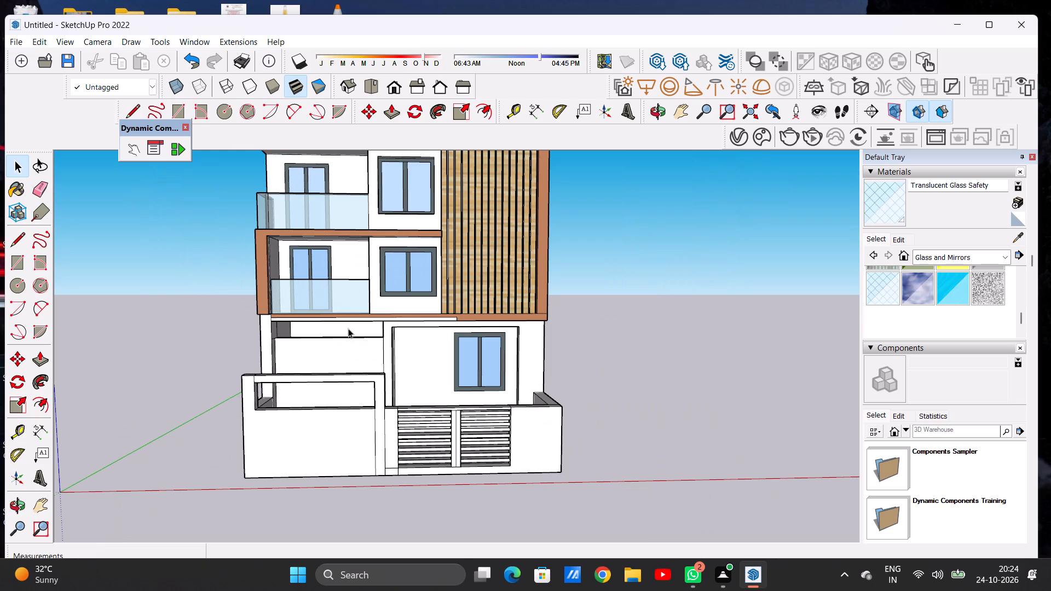
scroll(345, 329, "down", 7)
scroll(337, 347, "up", 5)
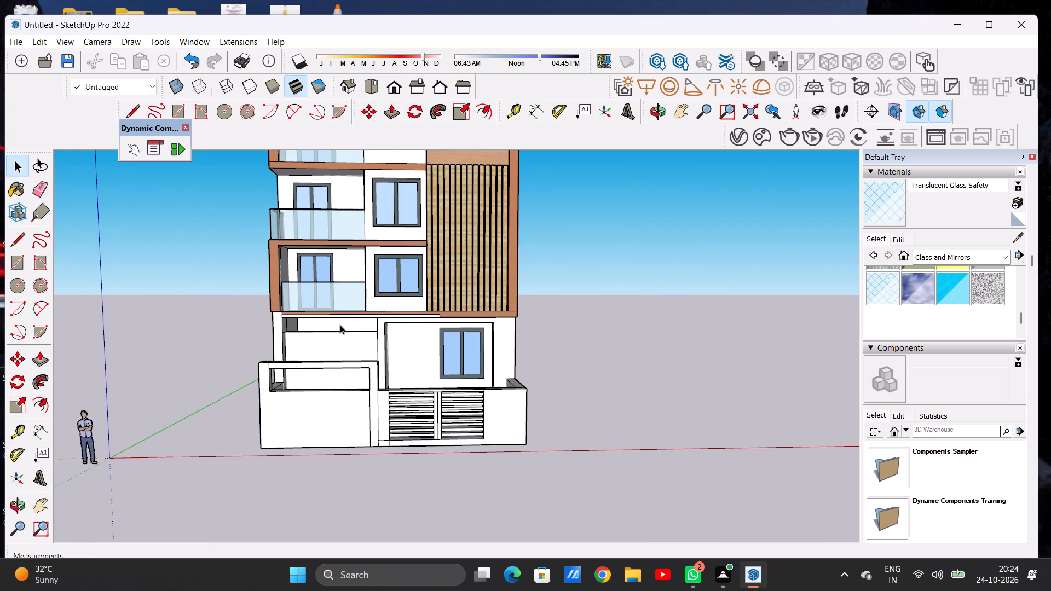
Examine the upper floors' balcony and window walls up close and against the whole facade.
scroll(340, 325, "down", 11)
scroll(332, 206, "up", 1)
scroll(332, 206, "down", 1)
scroll(332, 206, "up", 12)
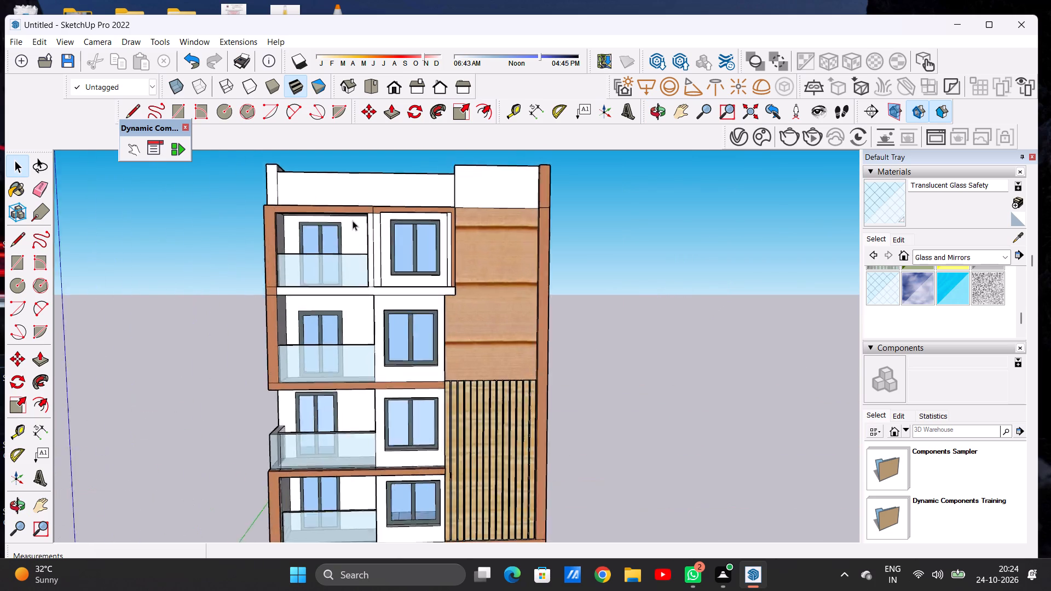
scroll(353, 221, "up", 3)
middle_click_drag(341, 237, 336, 252)
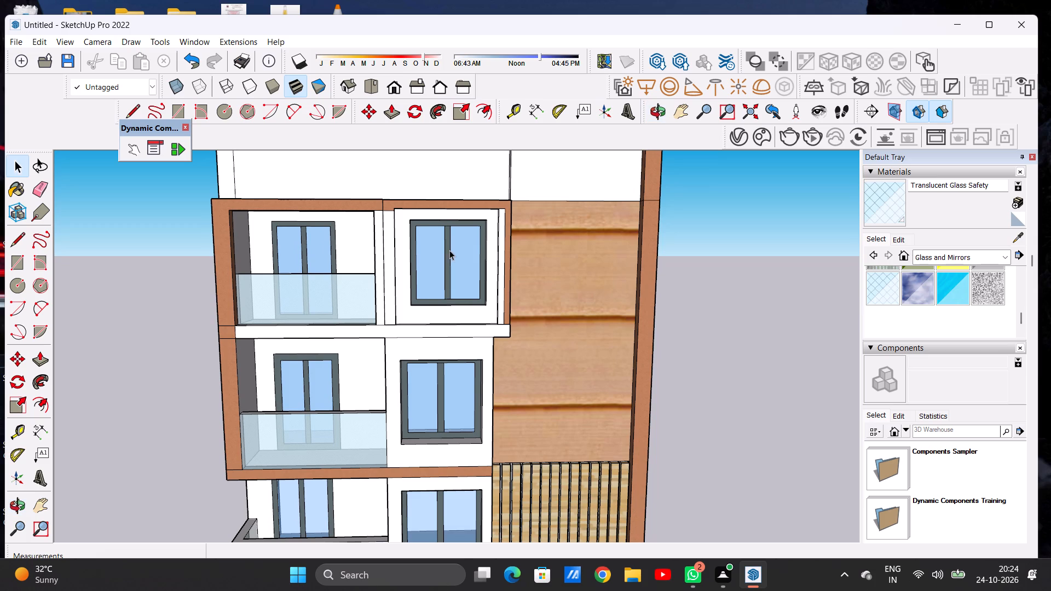
scroll(300, 273, "down", 14)
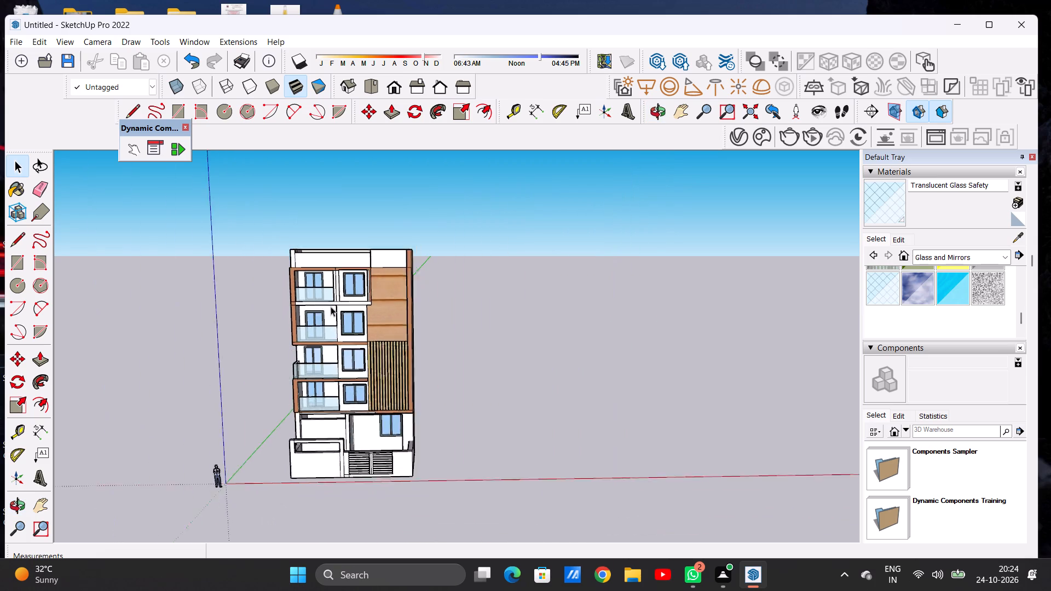
scroll(331, 306, "down", 3)
scroll(333, 287, "up", 4)
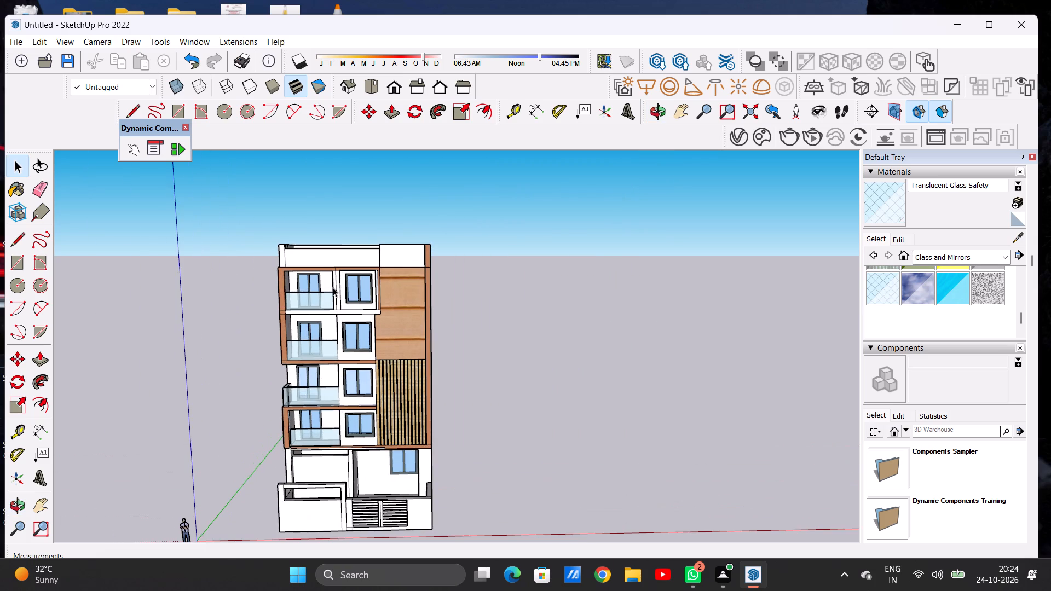
scroll(333, 287, "up", 13)
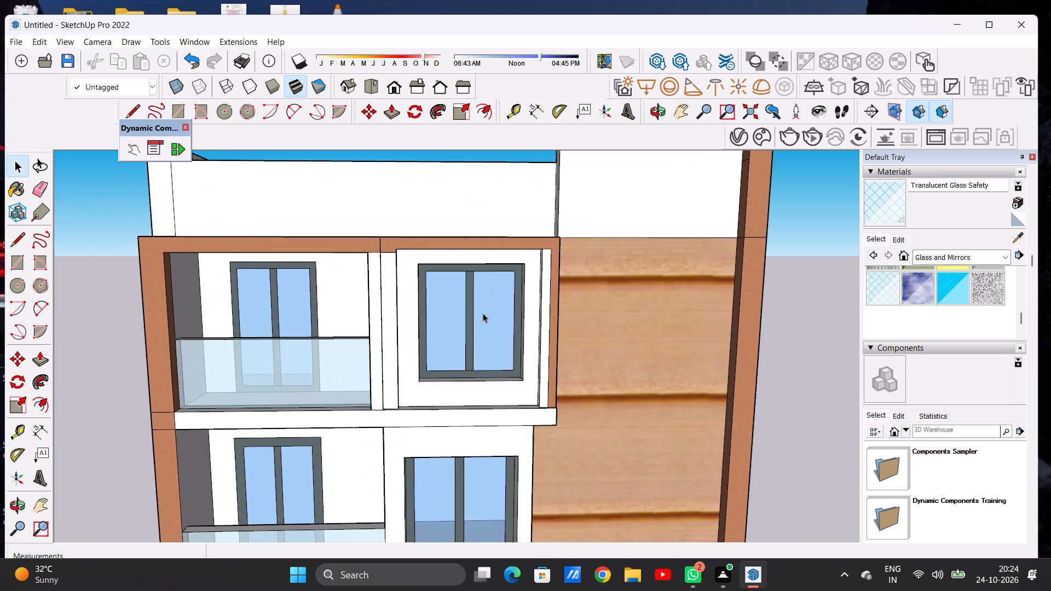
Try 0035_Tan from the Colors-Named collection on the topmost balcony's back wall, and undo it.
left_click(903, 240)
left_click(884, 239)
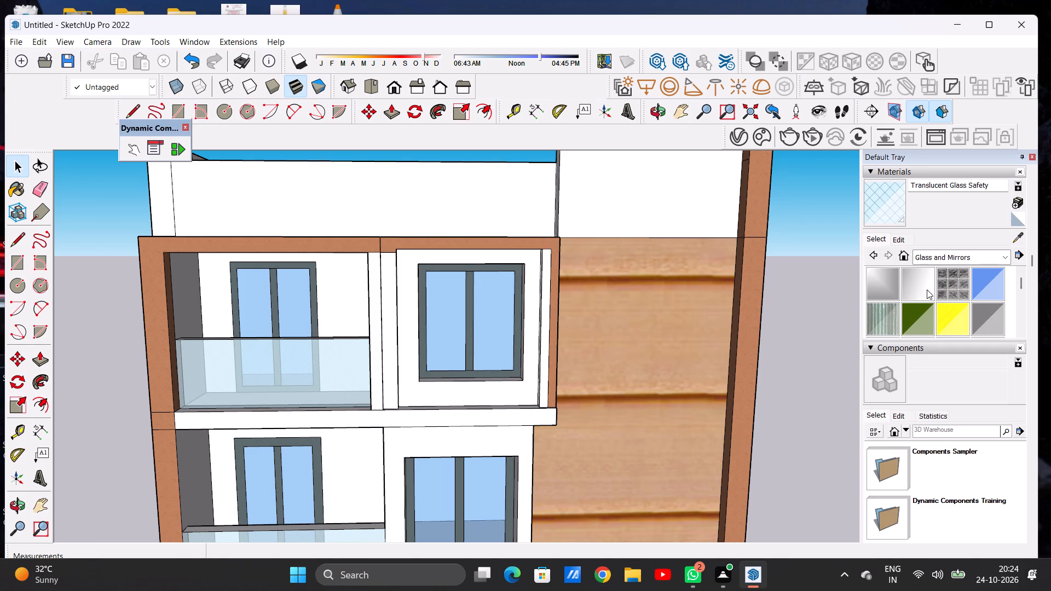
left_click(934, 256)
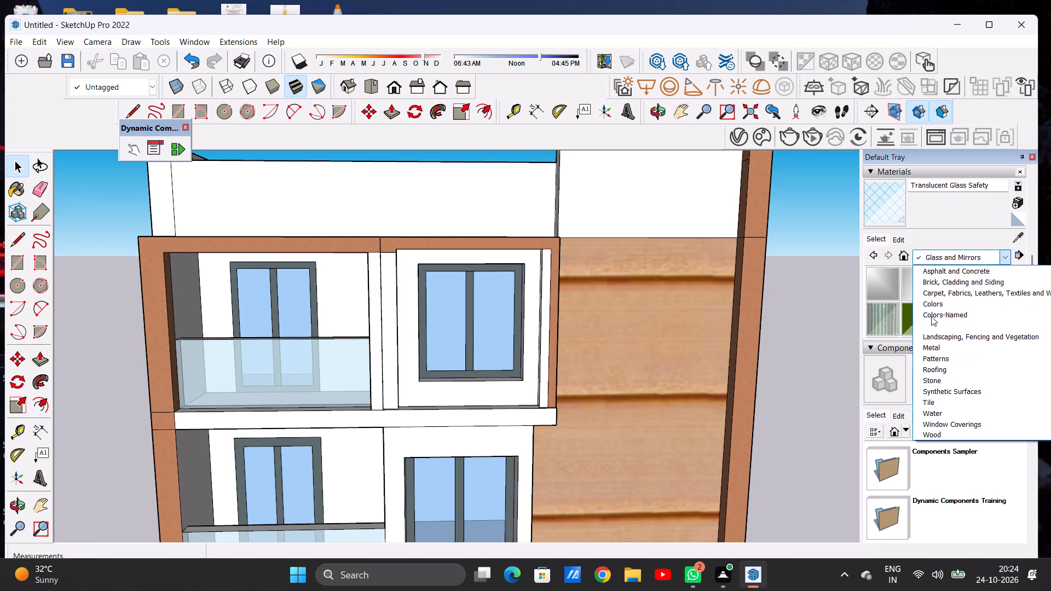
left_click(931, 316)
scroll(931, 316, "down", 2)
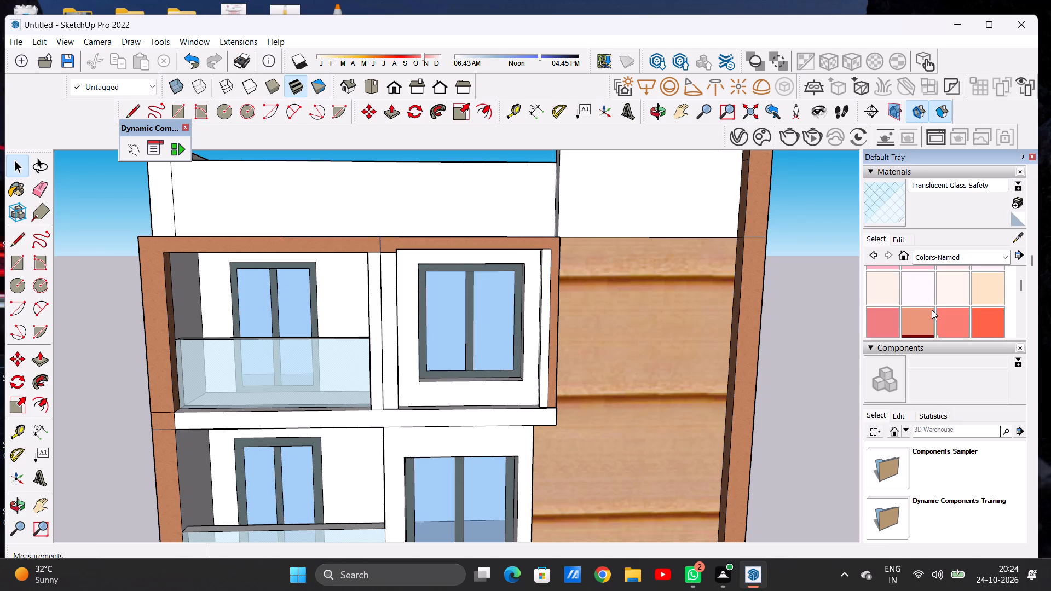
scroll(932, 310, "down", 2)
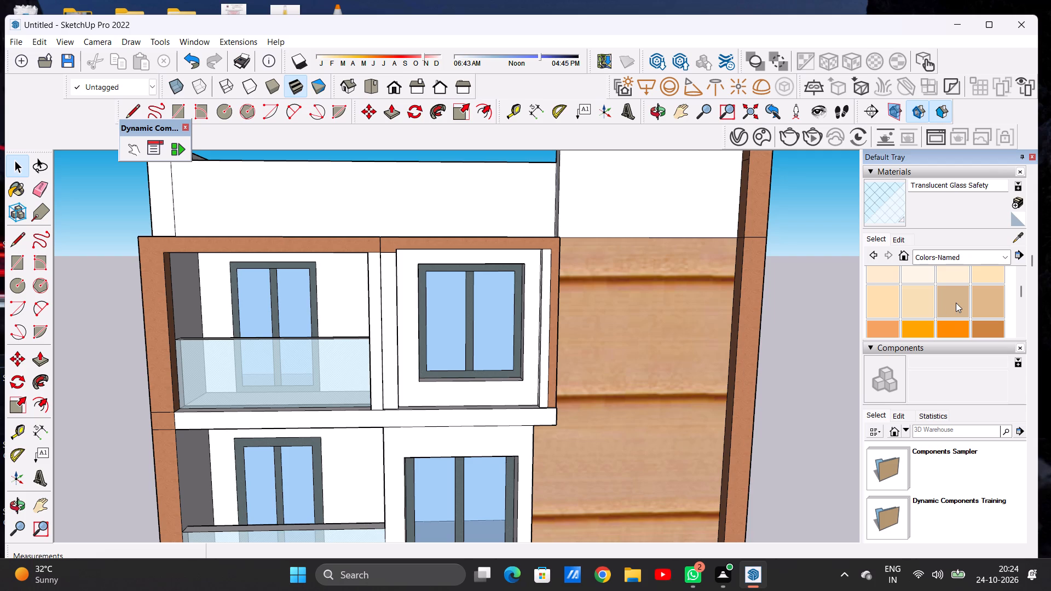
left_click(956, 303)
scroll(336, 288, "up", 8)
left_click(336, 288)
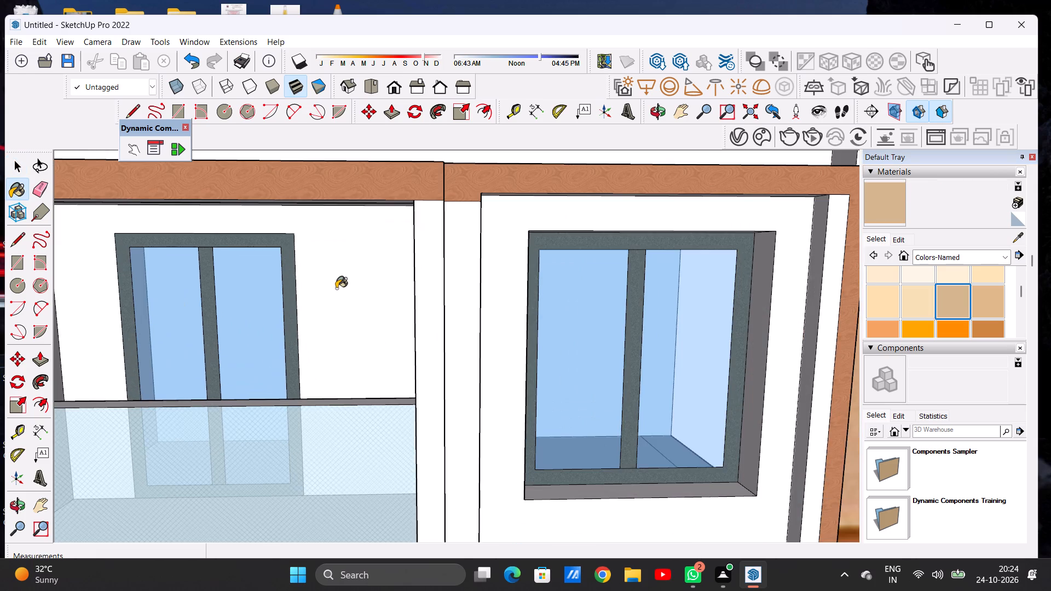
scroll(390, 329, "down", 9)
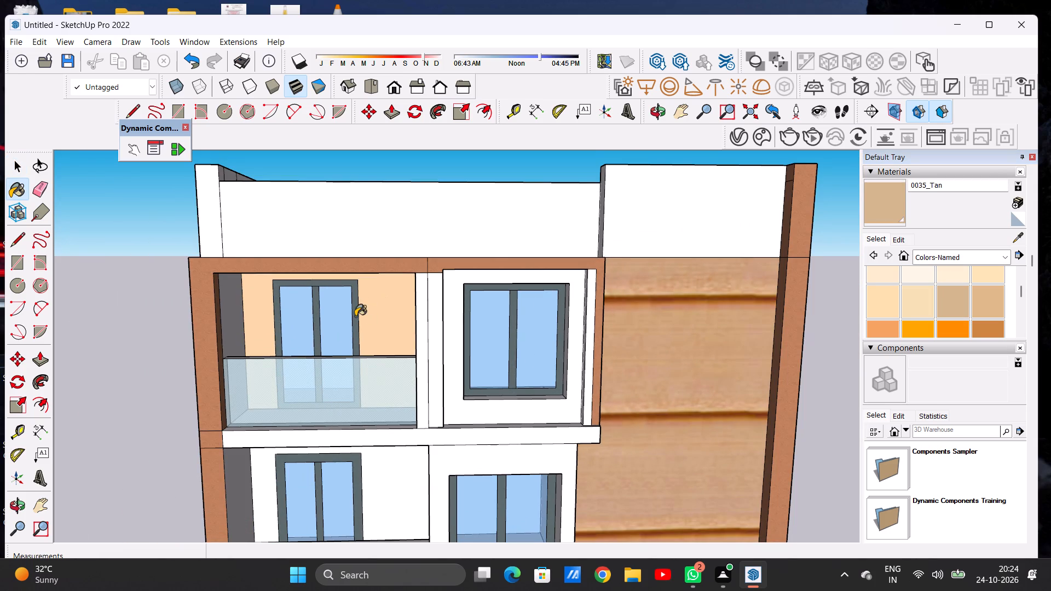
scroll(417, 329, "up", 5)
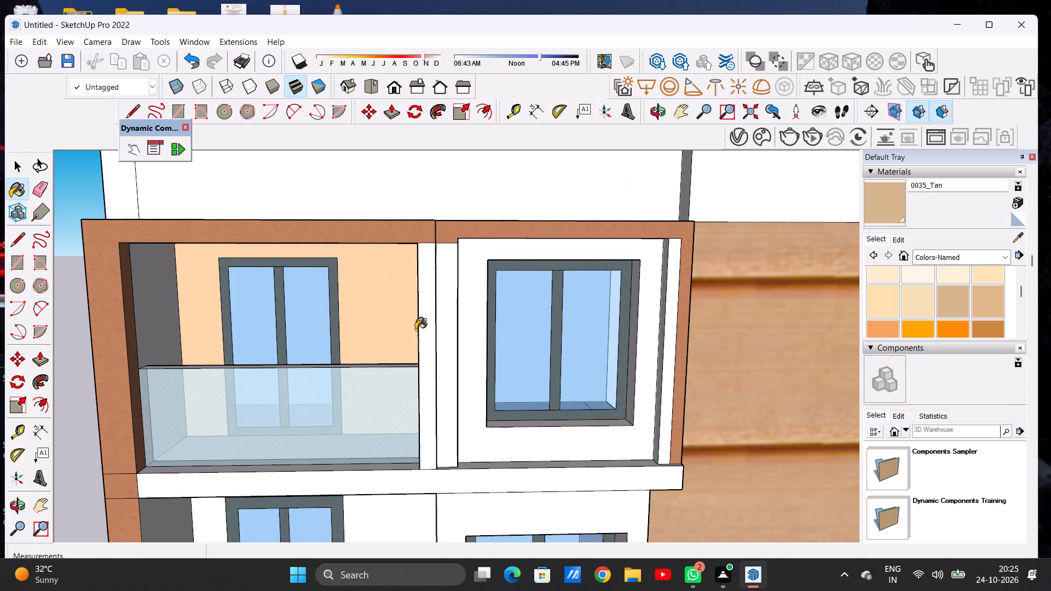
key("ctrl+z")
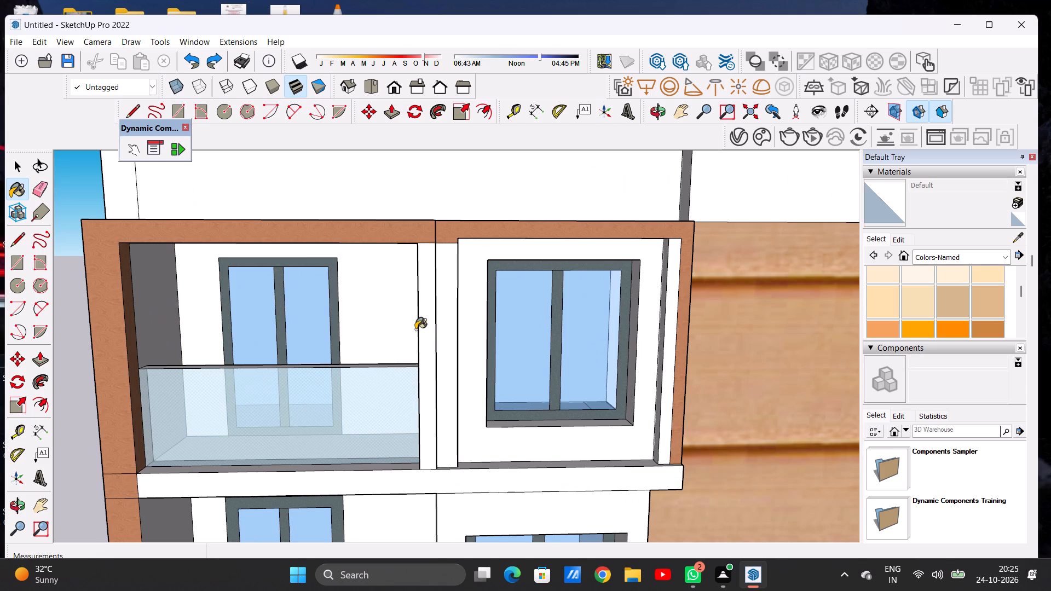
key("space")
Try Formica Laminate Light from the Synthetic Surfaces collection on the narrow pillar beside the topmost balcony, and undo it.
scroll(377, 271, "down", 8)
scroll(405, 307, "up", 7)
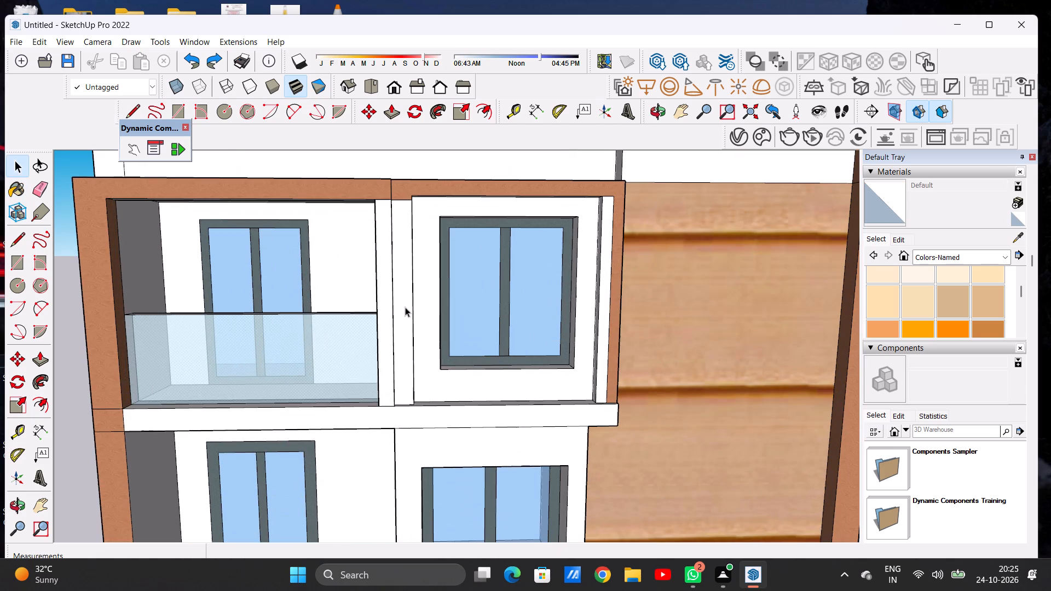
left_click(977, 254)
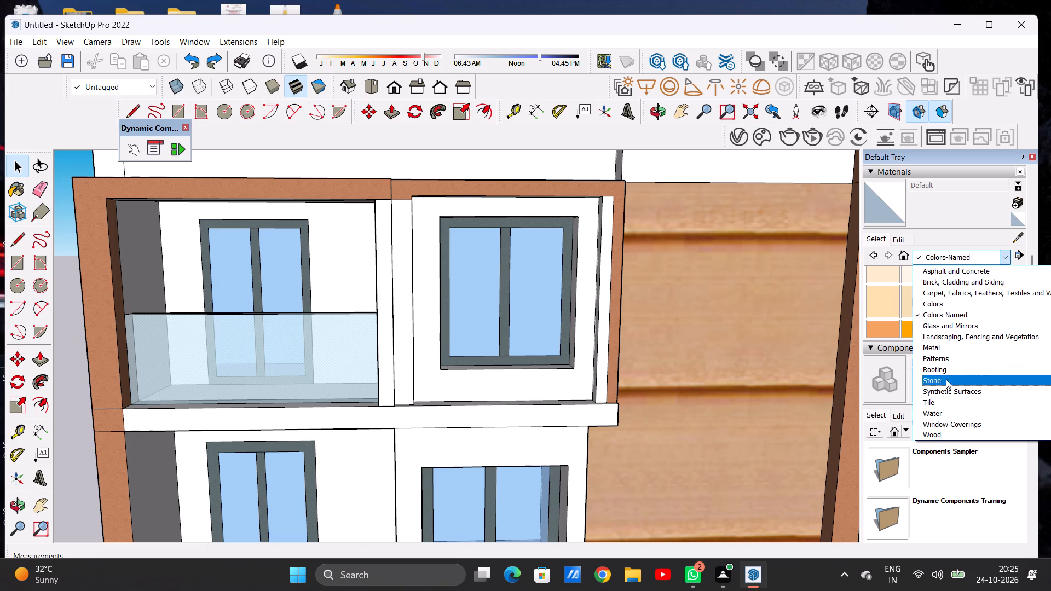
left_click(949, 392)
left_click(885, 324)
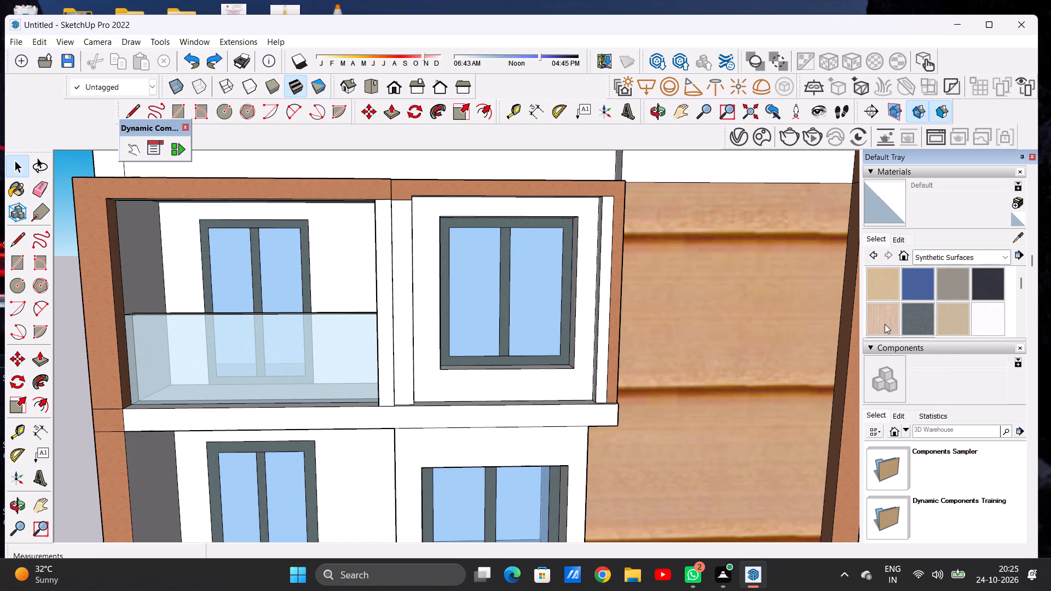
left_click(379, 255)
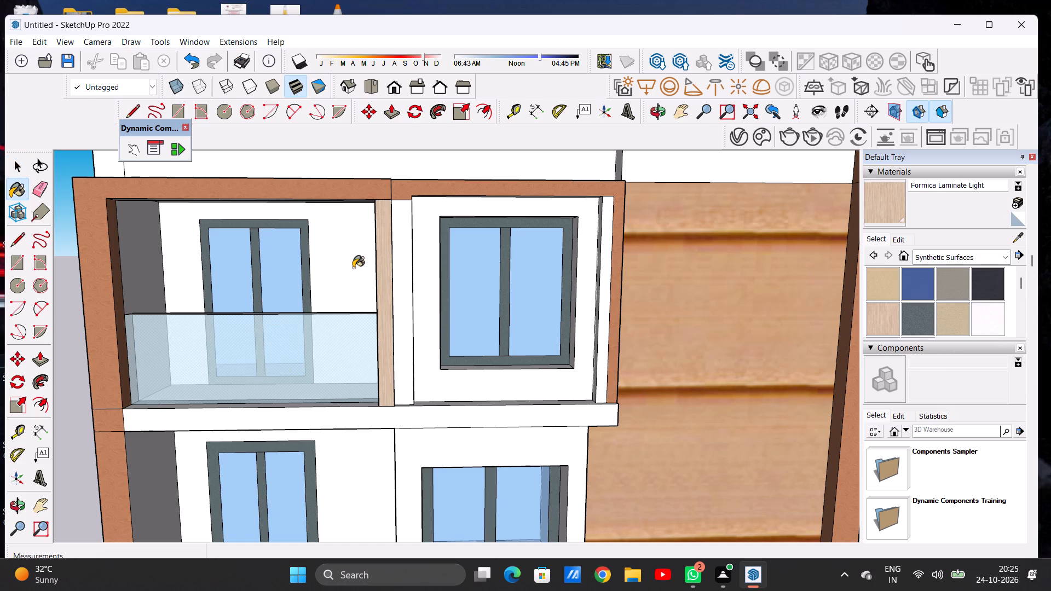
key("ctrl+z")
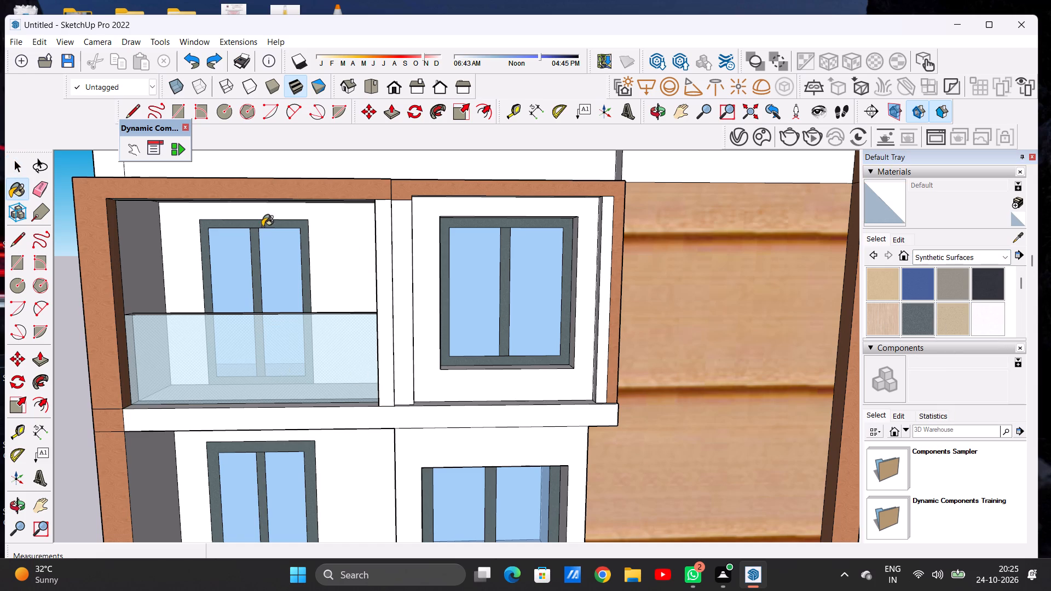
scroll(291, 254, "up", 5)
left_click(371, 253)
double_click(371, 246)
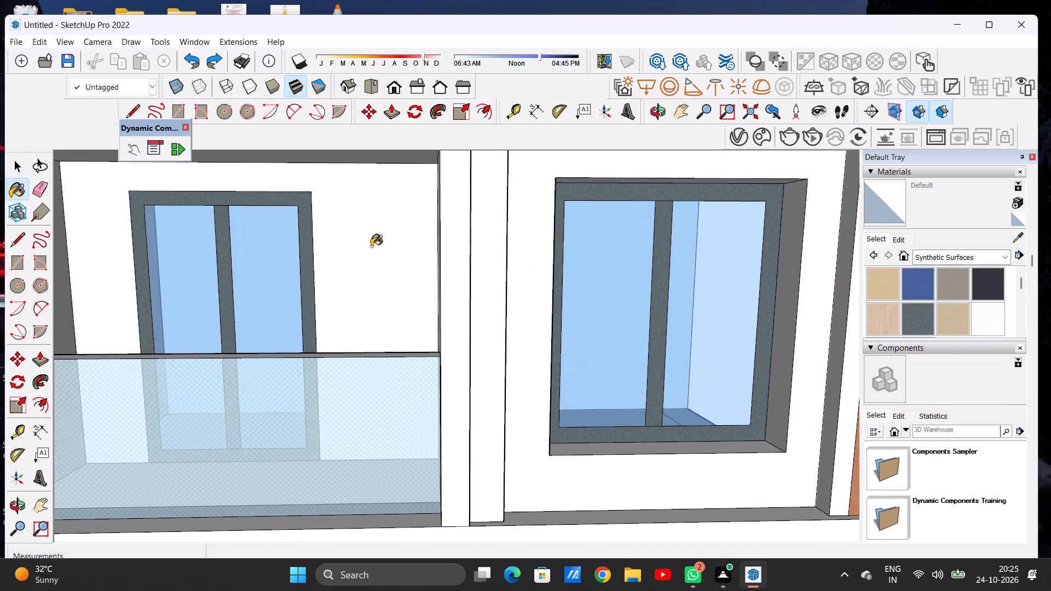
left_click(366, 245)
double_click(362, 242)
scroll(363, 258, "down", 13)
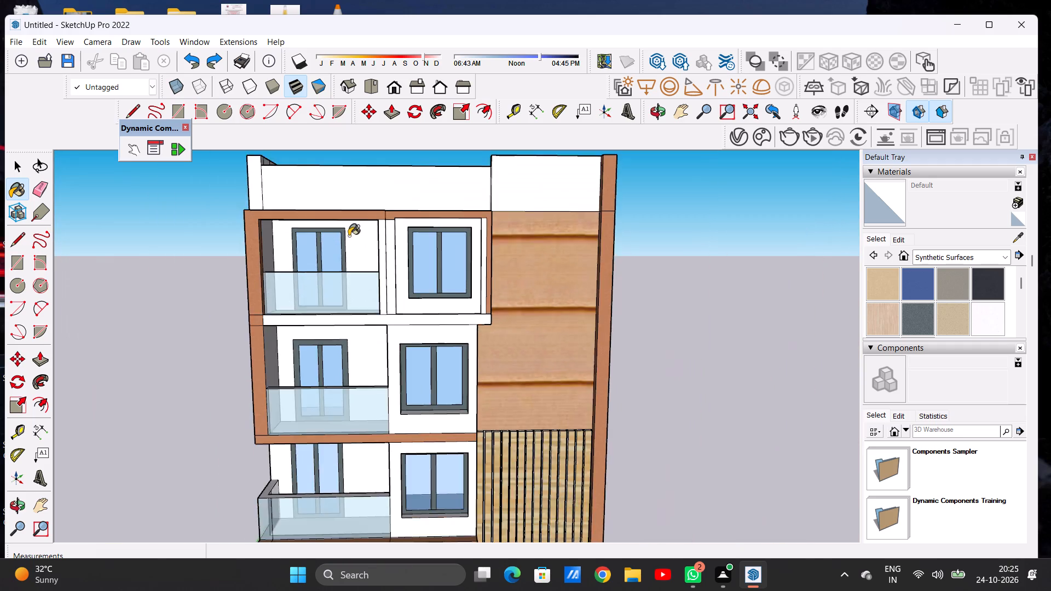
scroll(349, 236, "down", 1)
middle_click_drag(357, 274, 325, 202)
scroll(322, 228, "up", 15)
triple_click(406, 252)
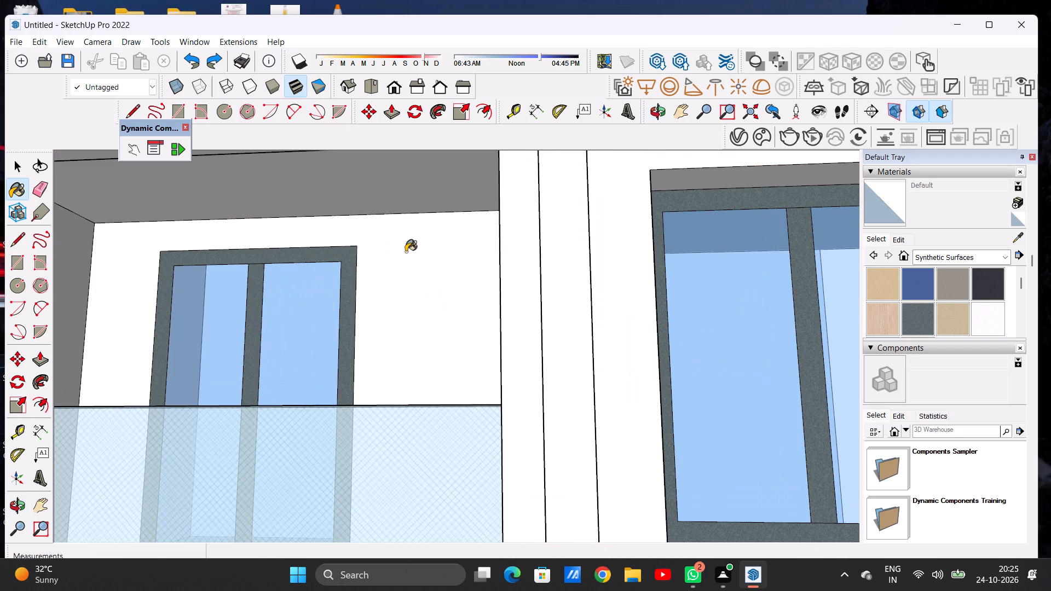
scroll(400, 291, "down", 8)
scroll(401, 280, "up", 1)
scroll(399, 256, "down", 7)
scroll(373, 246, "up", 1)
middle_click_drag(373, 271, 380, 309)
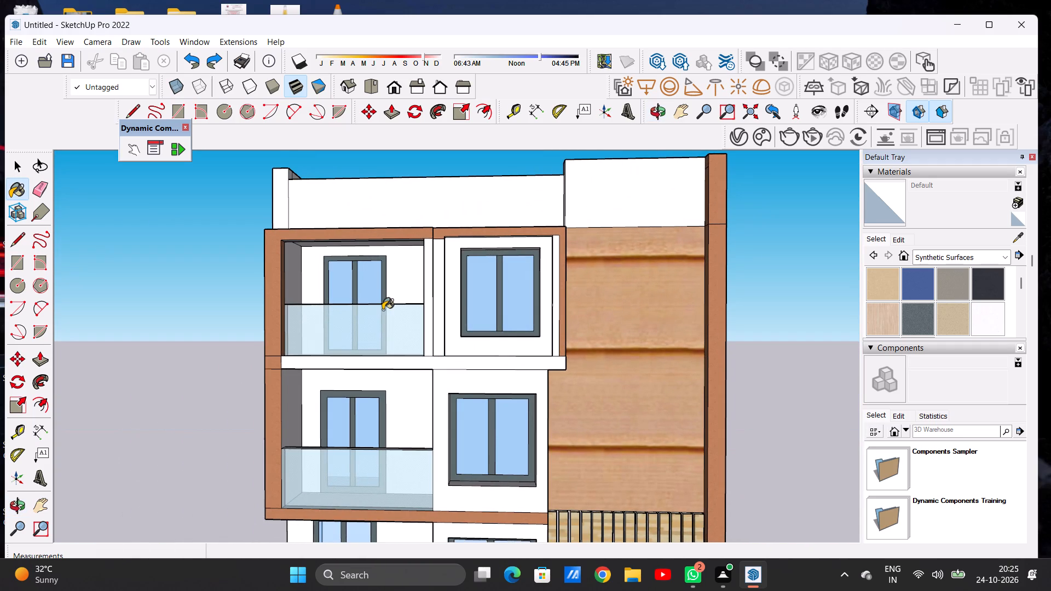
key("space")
Paint the topmost balcony's back wall, ceiling and both side walls with Formica Laminate Light.
scroll(383, 310, "up", 4)
scroll(408, 286, "down", 1)
scroll(408, 286, "up", 2)
middle_click_drag(401, 285, 414, 188)
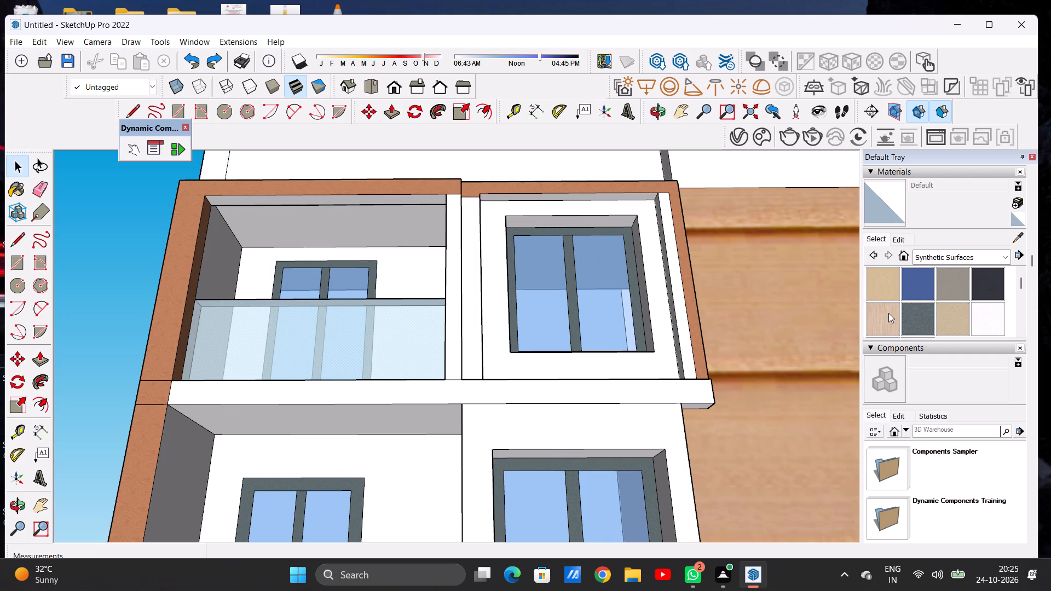
left_click(888, 313)
left_click(415, 265)
left_click(394, 231)
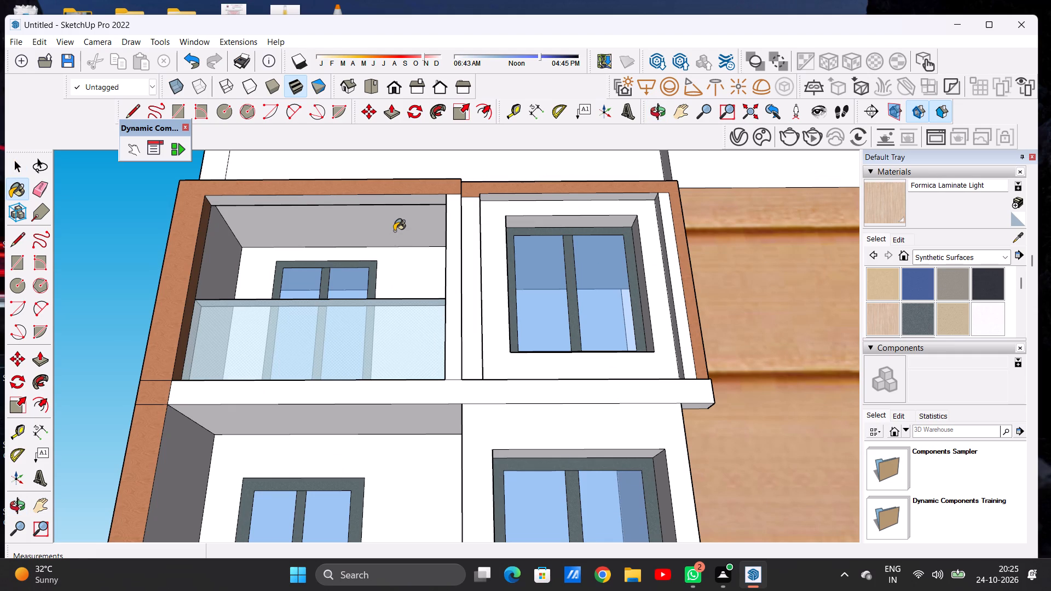
scroll(385, 254, "down", 6)
middle_click_drag(345, 259, 279, 409)
scroll(286, 280, "up", 7)
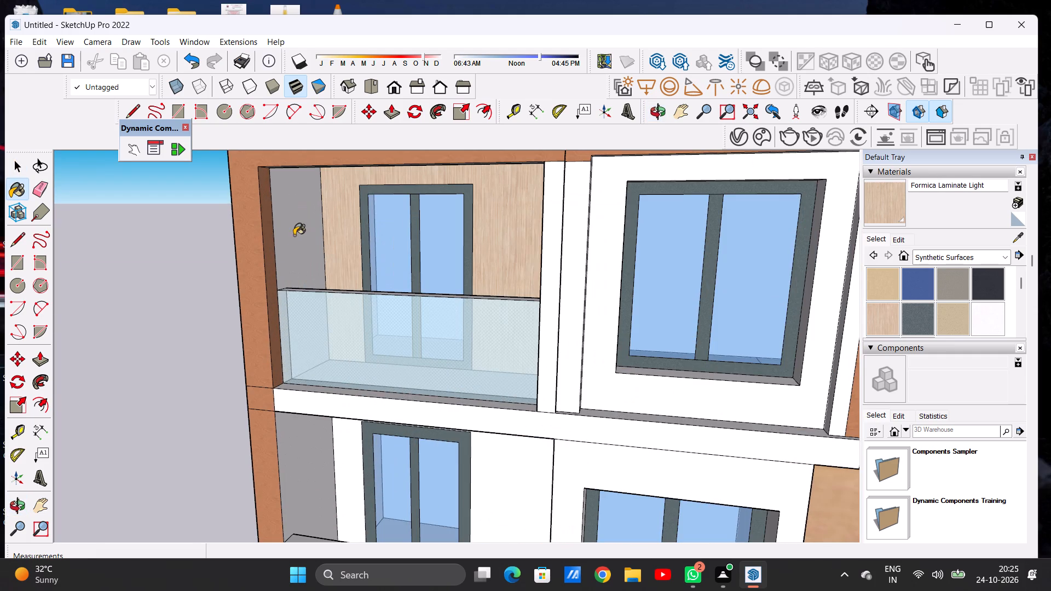
left_click(294, 235)
scroll(298, 283, "down", 7)
middle_click_drag(314, 304, 591, 310)
scroll(415, 259, "up", 7)
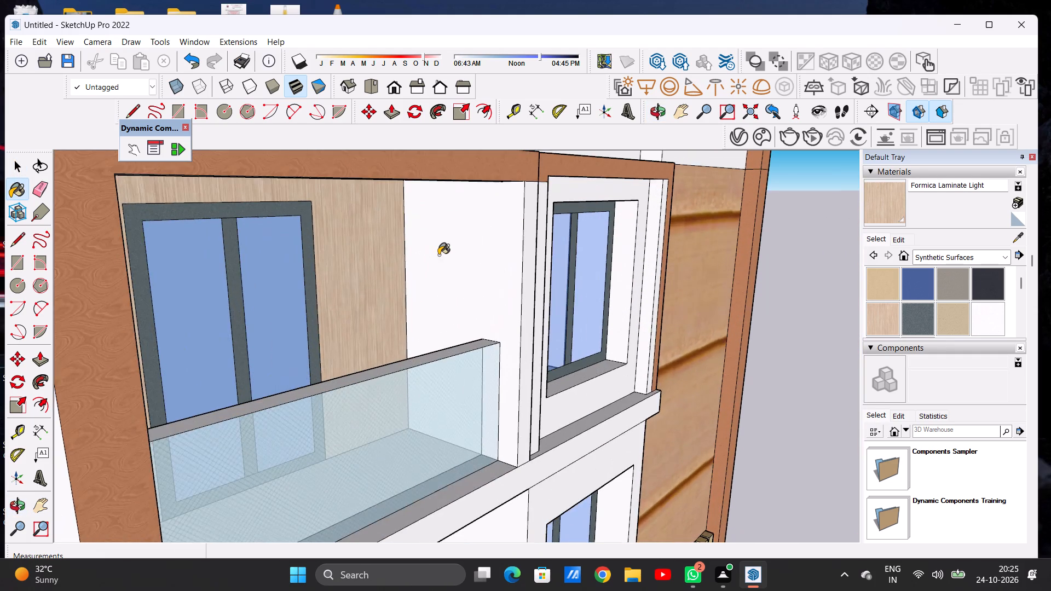
left_click(465, 258)
Paint the back wall, both side walls and ceiling of the second balcony from the top with Formica Laminate Light.
scroll(282, 366, "down", 5)
scroll(282, 366, "up", 1)
scroll(282, 366, "down", 3)
scroll(286, 343, "up", 1)
scroll(296, 344, "down", 4)
middle_click_drag(351, 367, 206, 340)
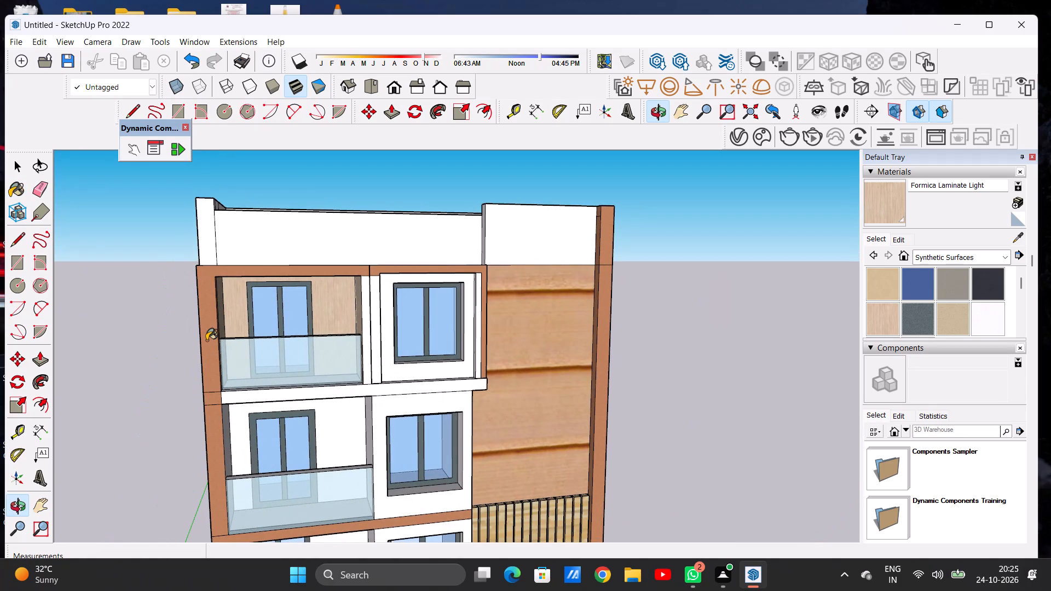
scroll(300, 258, "down", 7)
scroll(290, 344, "down", 1)
scroll(291, 344, "up", 4)
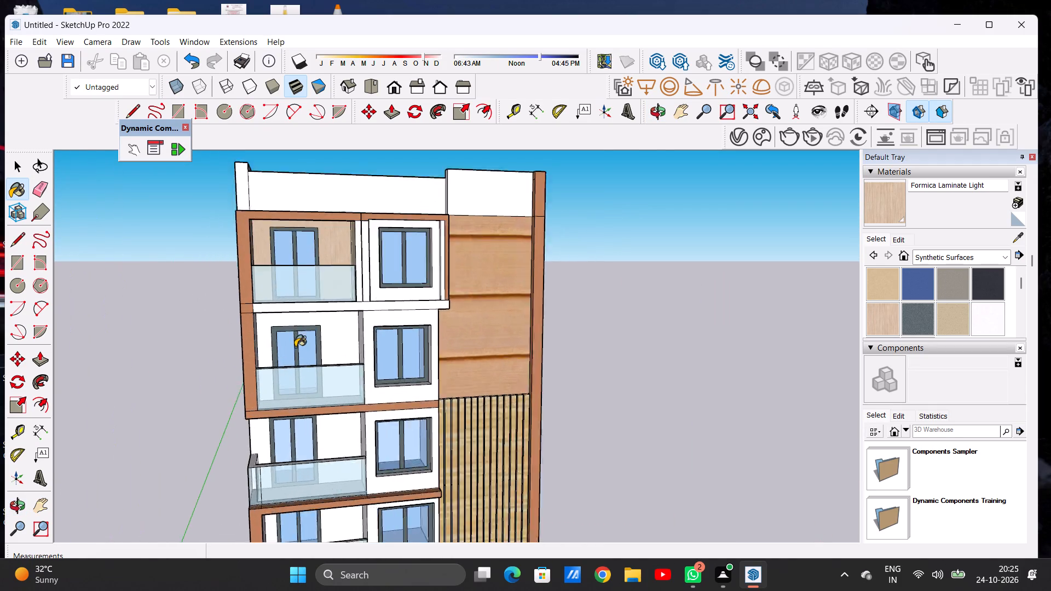
scroll(295, 347, "up", 3)
scroll(362, 328, "up", 7)
left_click(339, 332)
middle_click_drag(339, 329, 249, 318)
left_click(105, 332)
middle_click_drag(232, 346, 384, 344)
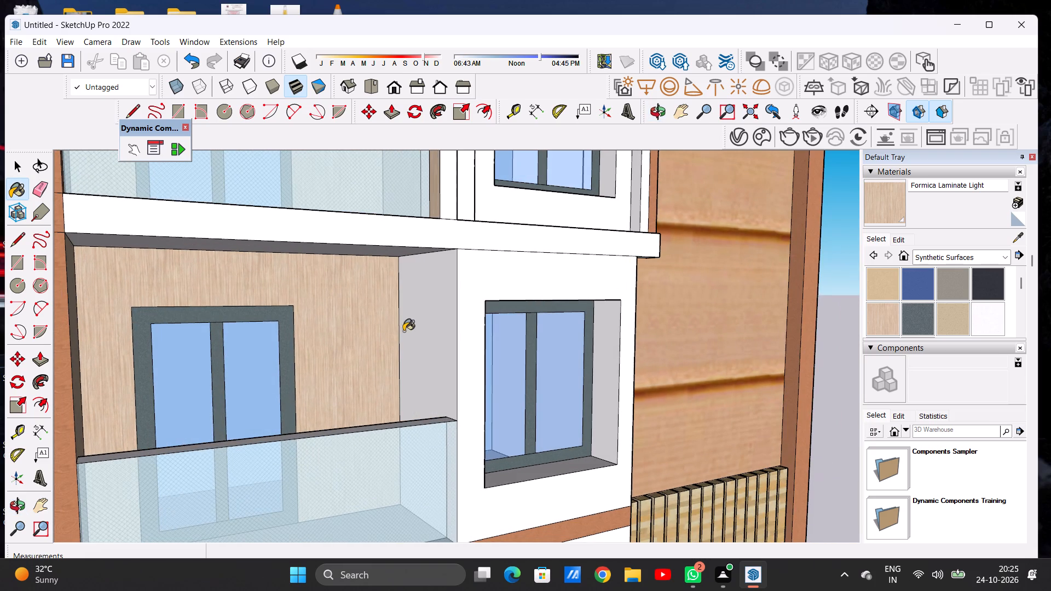
left_click(414, 331)
scroll(349, 341, "down", 7)
middle_click_drag(348, 357, 289, 283)
scroll(319, 292, "up", 6)
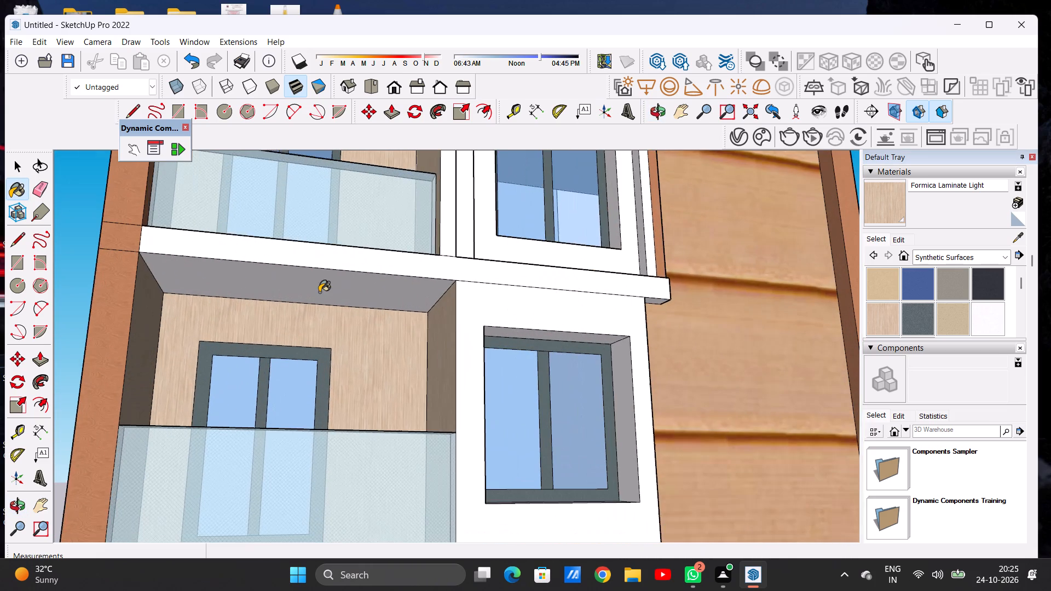
left_click(319, 292)
Paint the back wall, ceiling and inner side wall of the third balcony from the top with Formica Laminate Light.
scroll(350, 343, "down", 7)
scroll(282, 345, "down", 12)
middle_click_drag(272, 378, 271, 409)
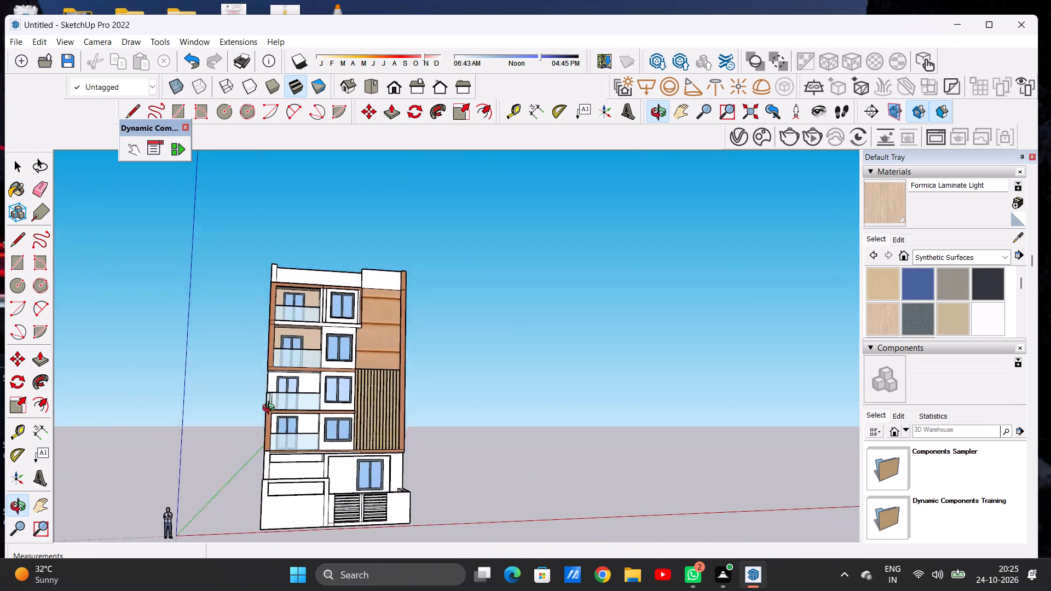
middle_click_drag(271, 409, 270, 455)
scroll(291, 395, "up", 19)
left_click(313, 369)
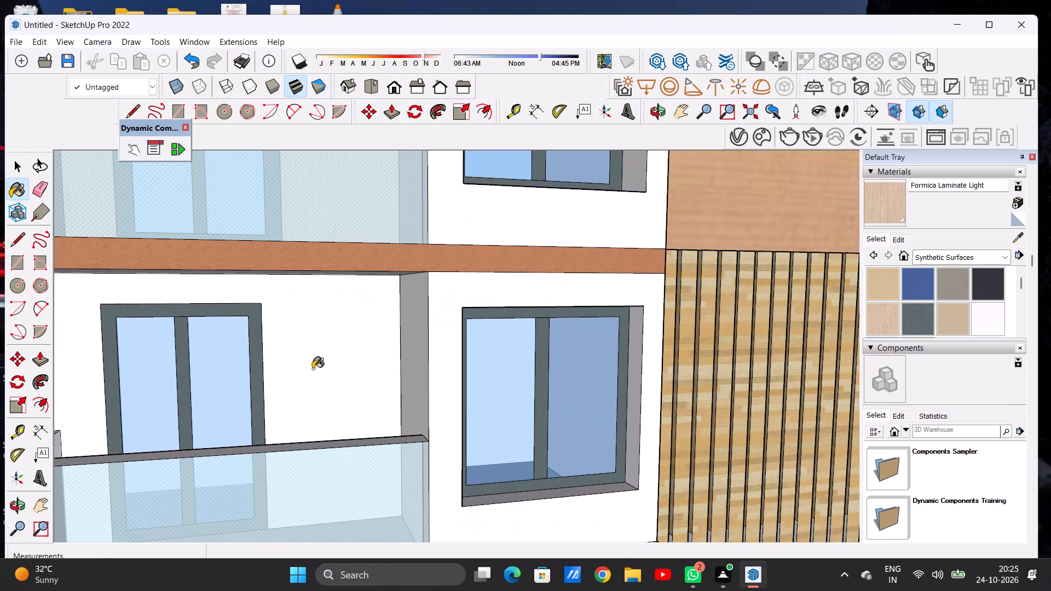
middle_click_drag(329, 379, 342, 300)
scroll(356, 271, "up", 5)
left_click(360, 262)
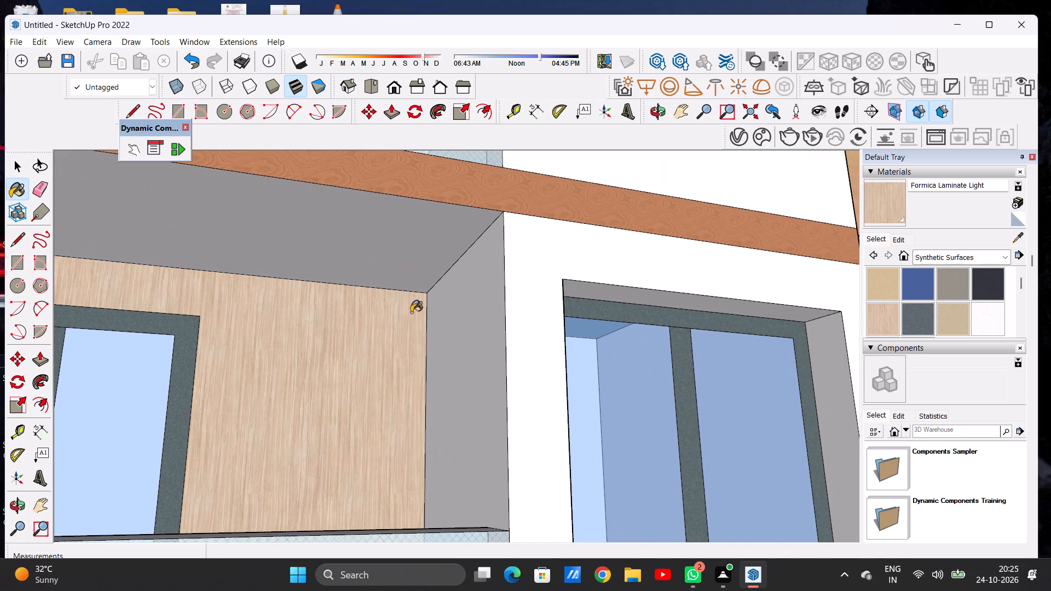
left_click_drag(428, 331, 434, 335)
Paint the lowest balcony's ceiling, both side walls and back wall with Formica Laminate Light.
scroll(399, 346, "down", 16)
middle_click_drag(350, 338, 342, 432)
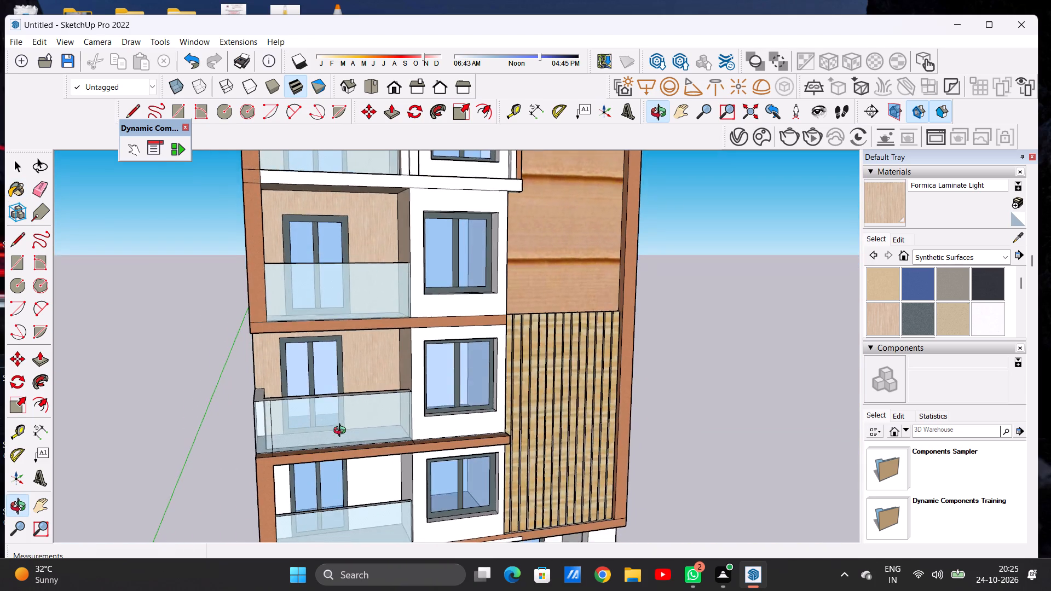
middle_click_drag(342, 432, 342, 445)
scroll(309, 350, "down", 14)
scroll(316, 420, "up", 16)
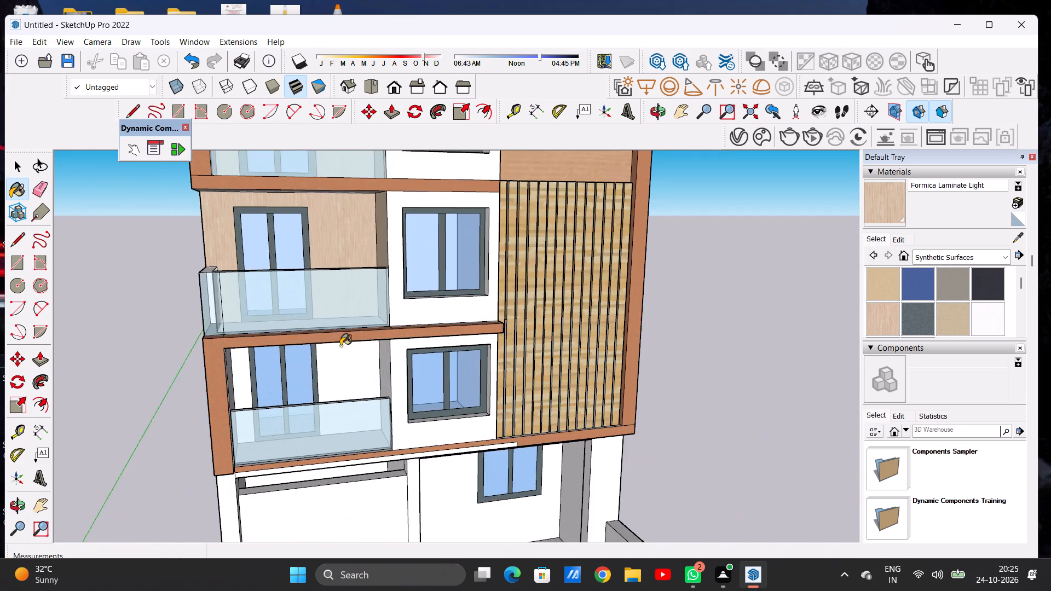
middle_click_drag(344, 377, 298, 270)
scroll(298, 341, "up", 10)
left_click(342, 304)
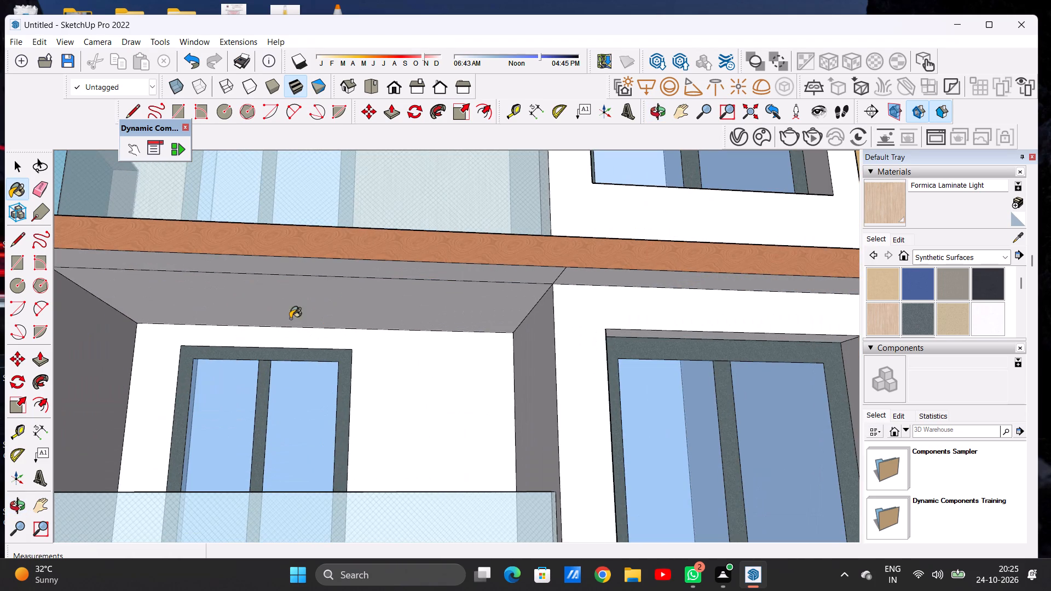
left_click(99, 372)
left_click(536, 391)
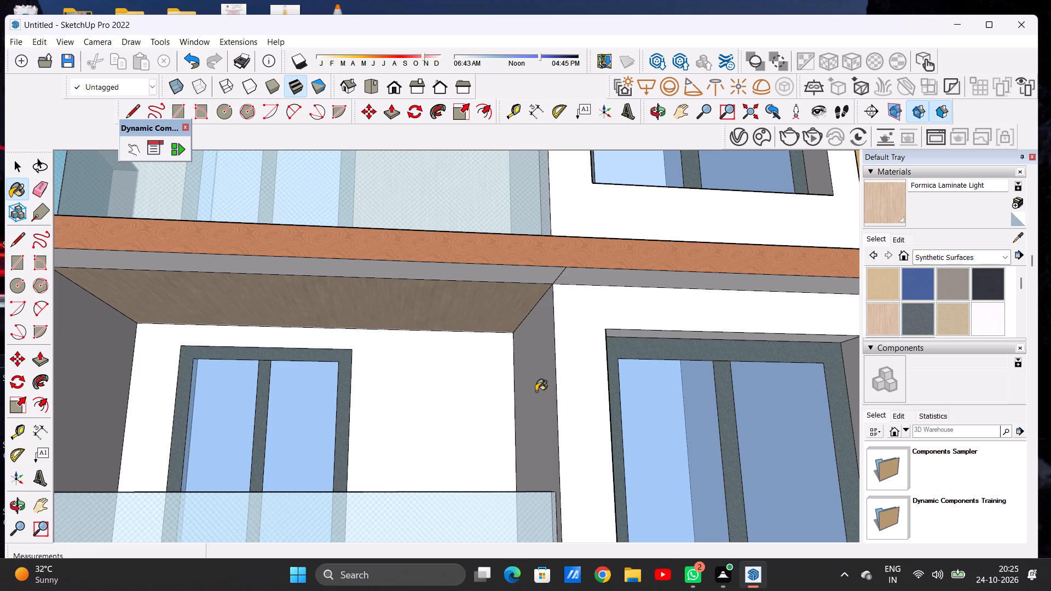
left_click(412, 399)
Examine the painted balcony recesses up close and against the whole facade for walls still lacking a finish.
scroll(387, 380, "down", 13)
middle_click_drag(363, 351, 365, 397)
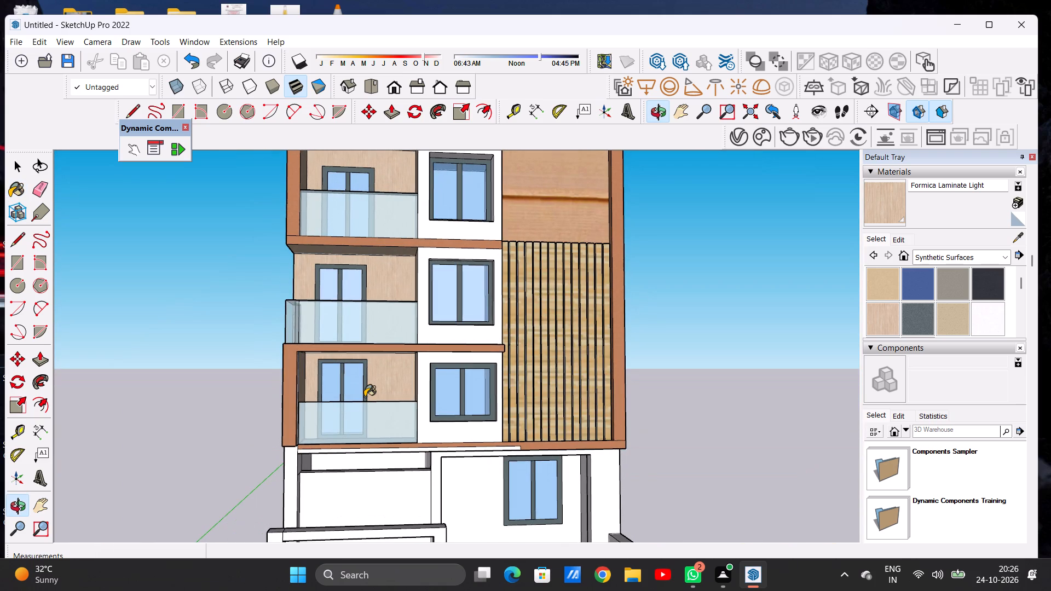
scroll(363, 396, "down", 7)
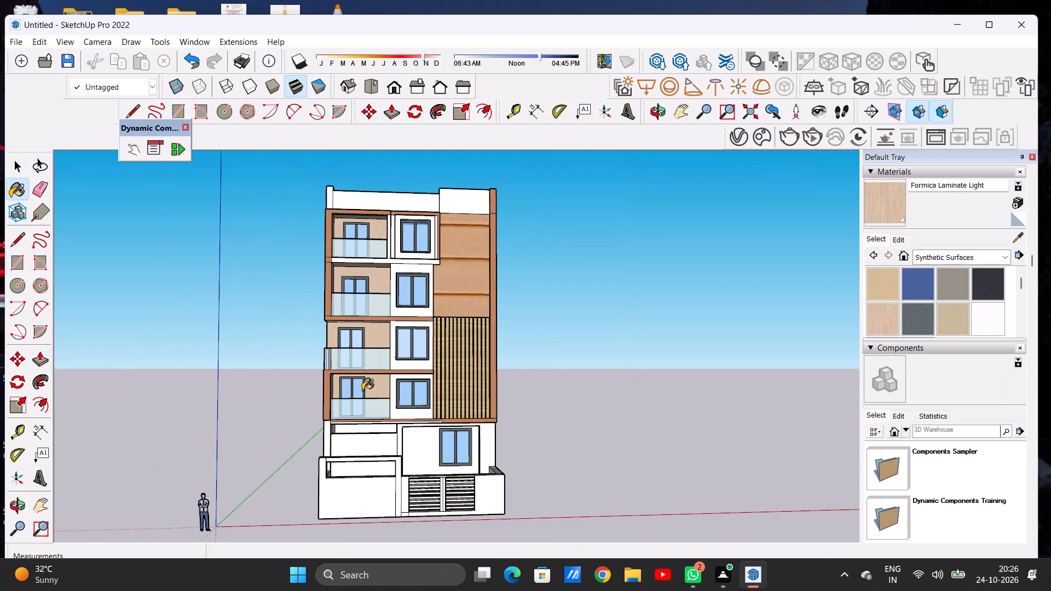
scroll(366, 392, "up", 8)
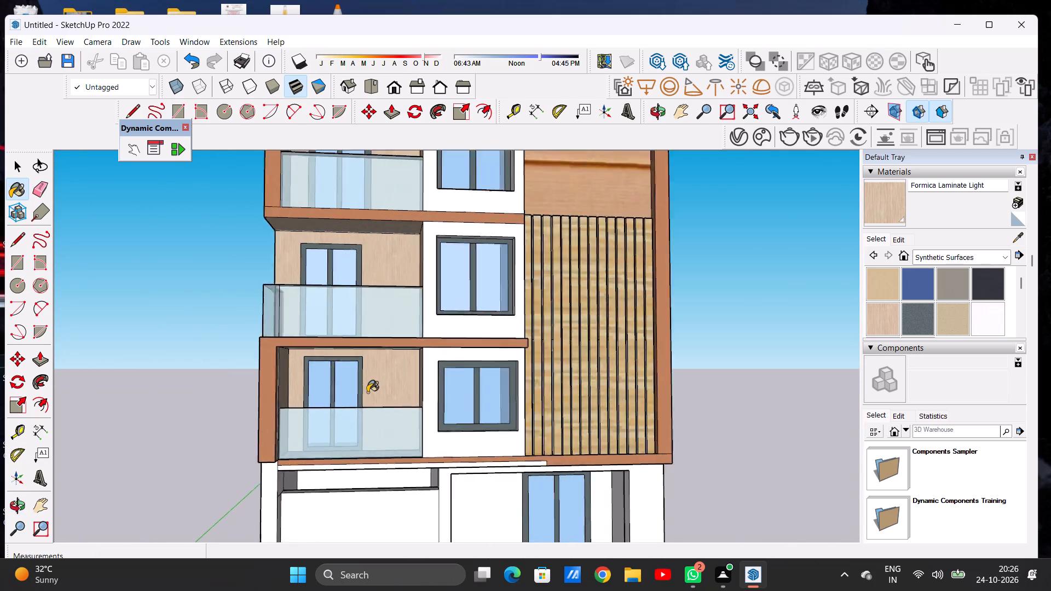
scroll(367, 392, "up", 4)
scroll(365, 370, "down", 10)
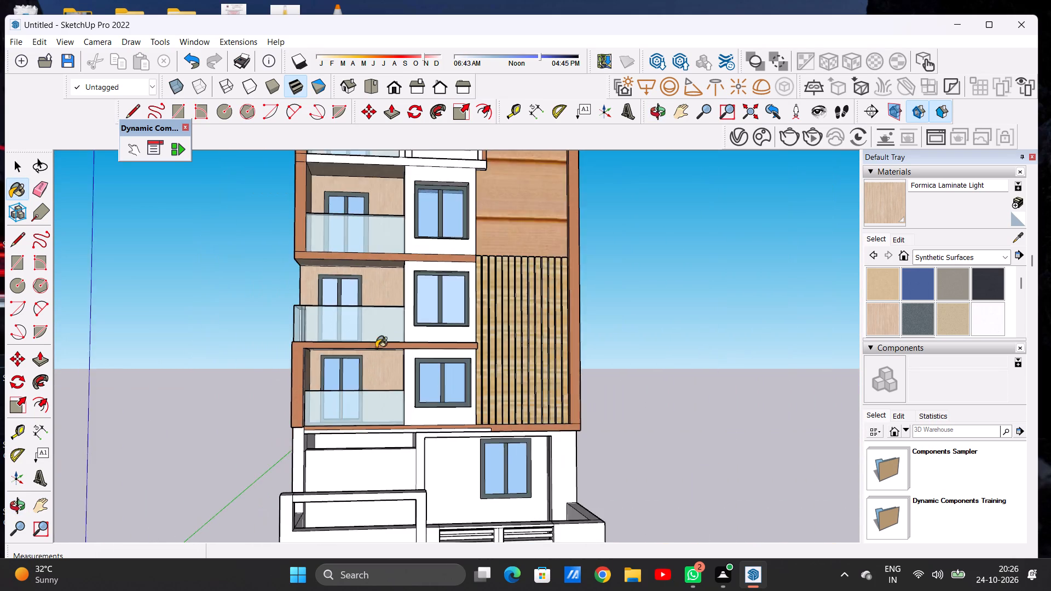
scroll(376, 348, "down", 3)
middle_click_drag(372, 354, 377, 411)
scroll(365, 385, "down", 4)
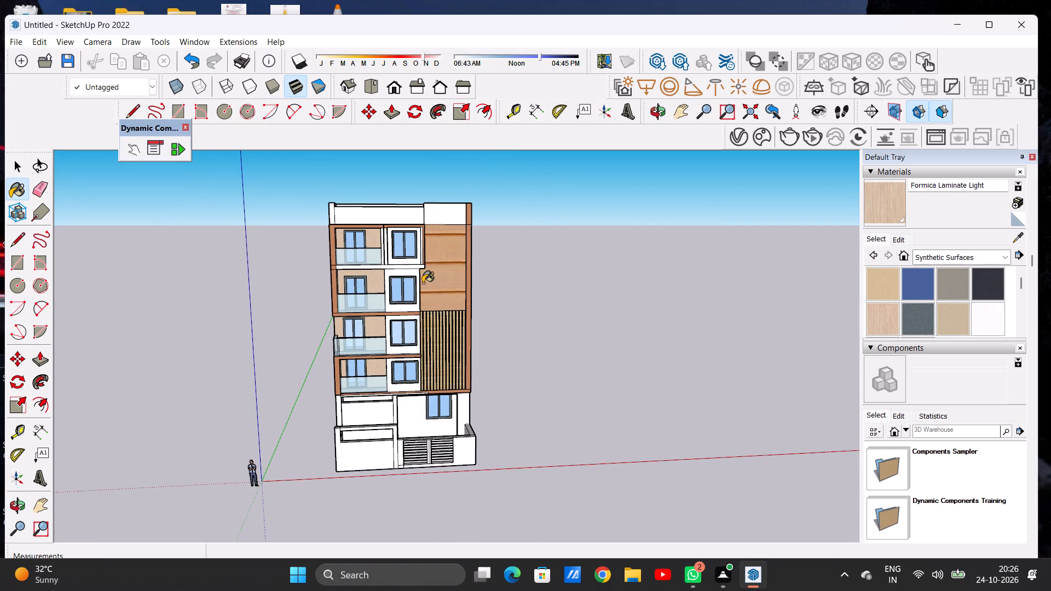
Paint the wall around the topmost window beside the balcony with Formica Beige from the Synthetic Surfaces collection.
left_click(883, 294)
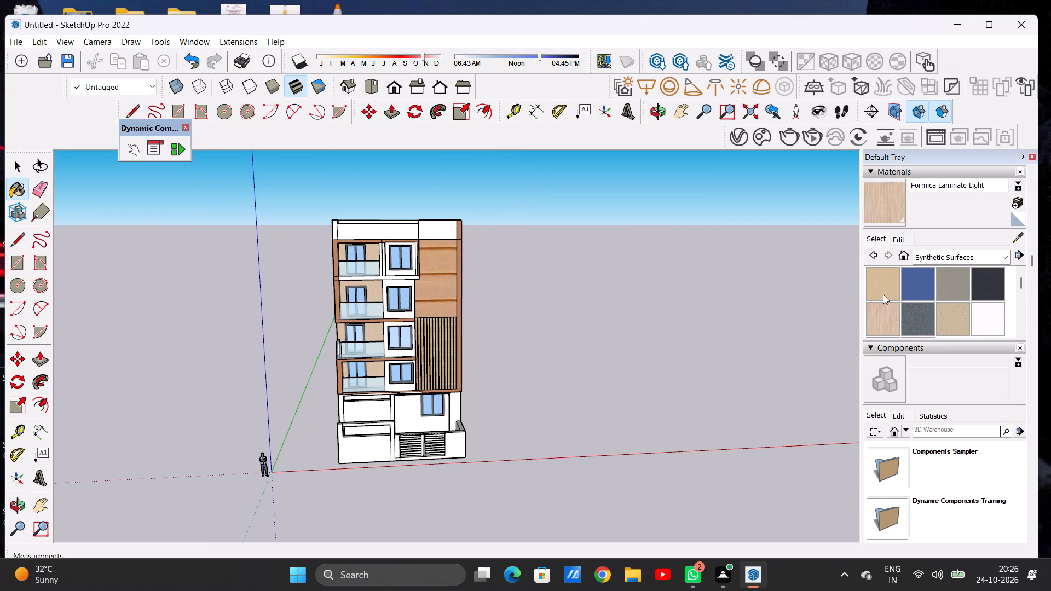
scroll(394, 264, "up", 20)
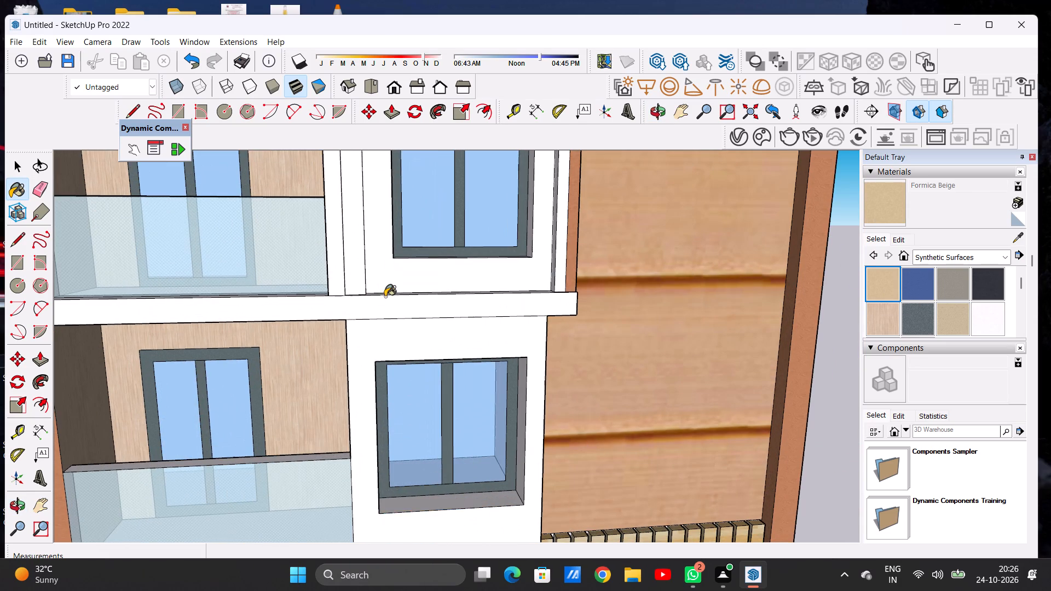
left_click(392, 266)
scroll(362, 305, "down", 2)
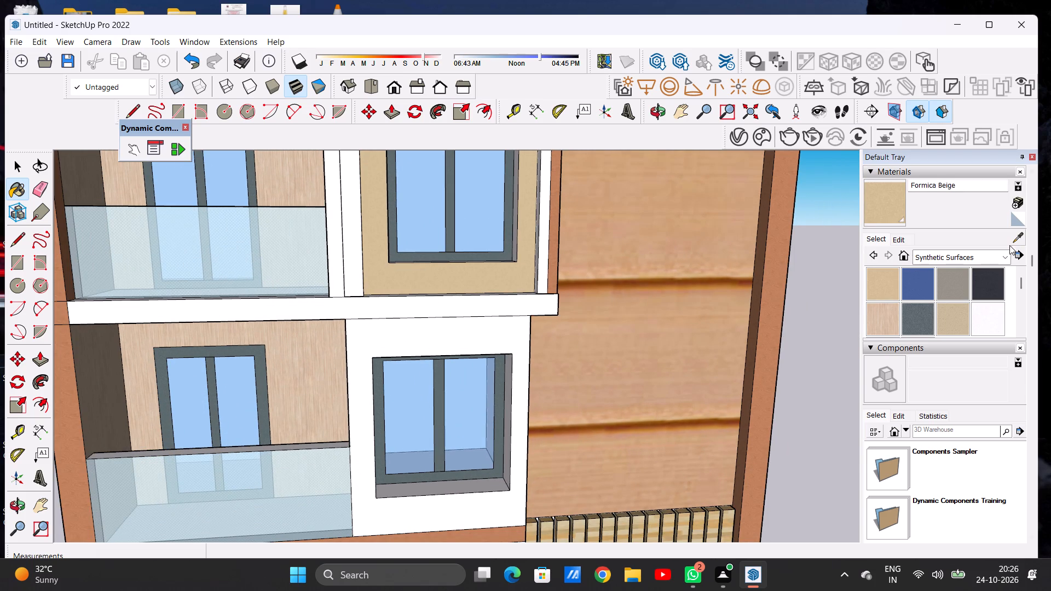
Lighten the Formica Beige material by raising its colour brightness in the Color Wheel picker.
left_click(1000, 259)
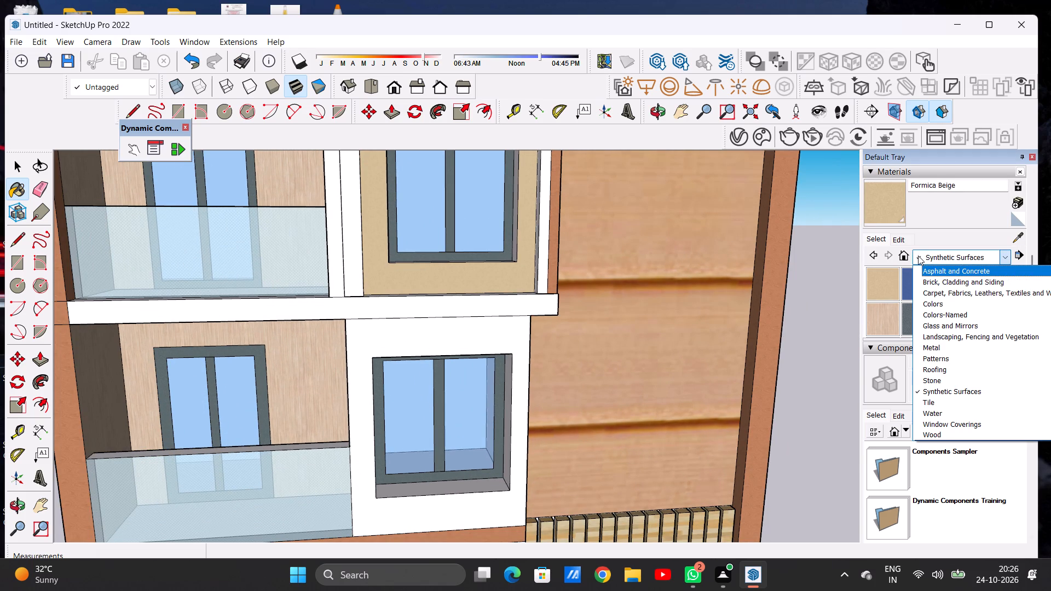
left_click(898, 244)
left_click(899, 243)
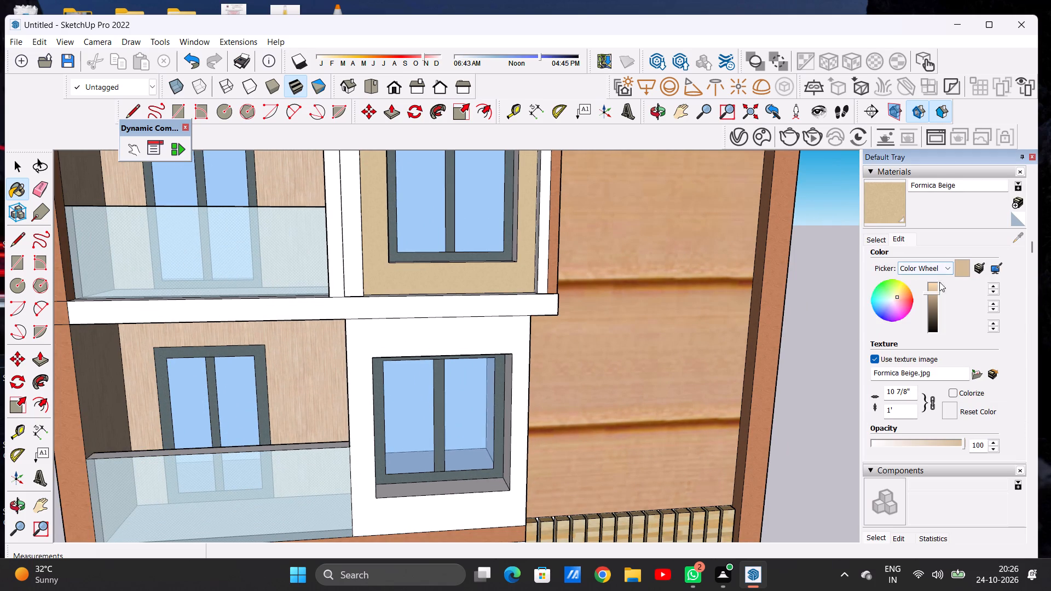
left_click(934, 289)
scroll(580, 269, "down", 3)
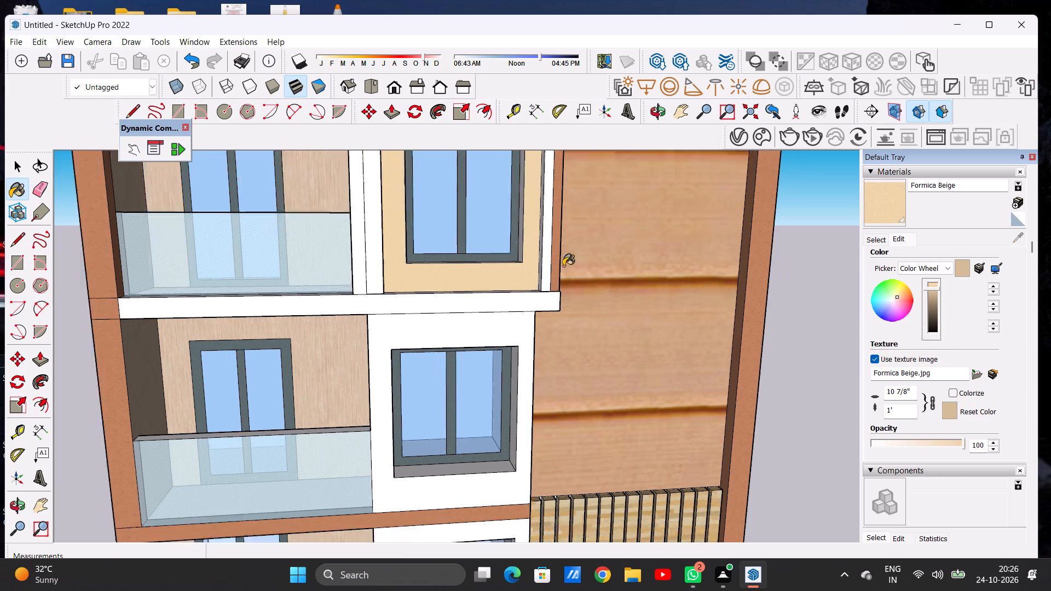
Paint the walls around the three lower windows beside the balconies with Formica Beige.
scroll(563, 266, "down", 4)
scroll(543, 328, "up", 7)
left_click(505, 264)
scroll(505, 264, "down", 5)
scroll(505, 264, "up", 1)
scroll(505, 264, "down", 2)
scroll(484, 231, "up", 1)
scroll(454, 213, "down", 3)
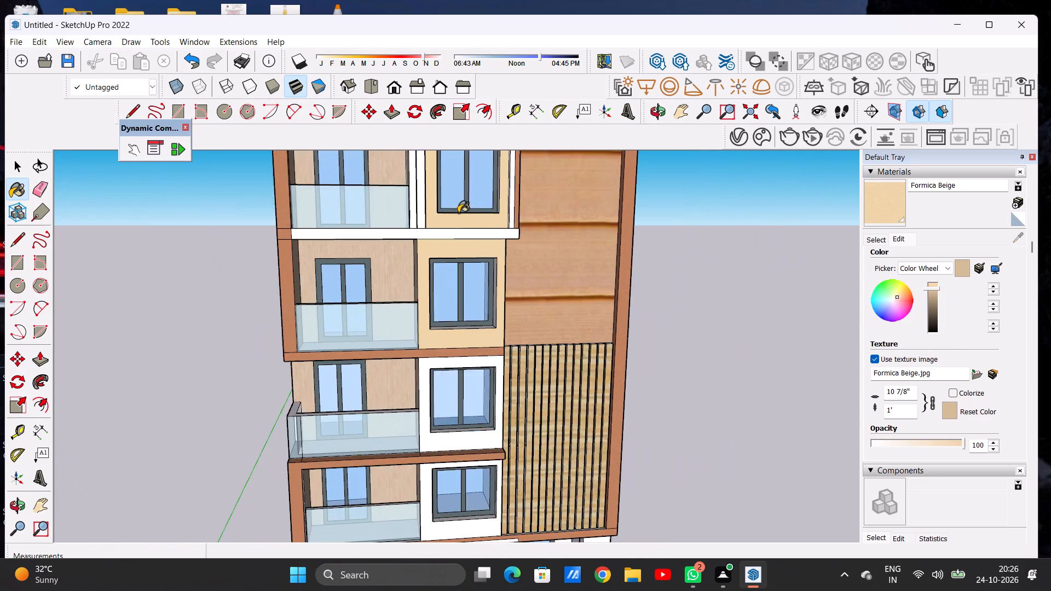
scroll(458, 213, "down", 7)
scroll(466, 299, "up", 15)
left_click(480, 335)
scroll(481, 240, "down", 5)
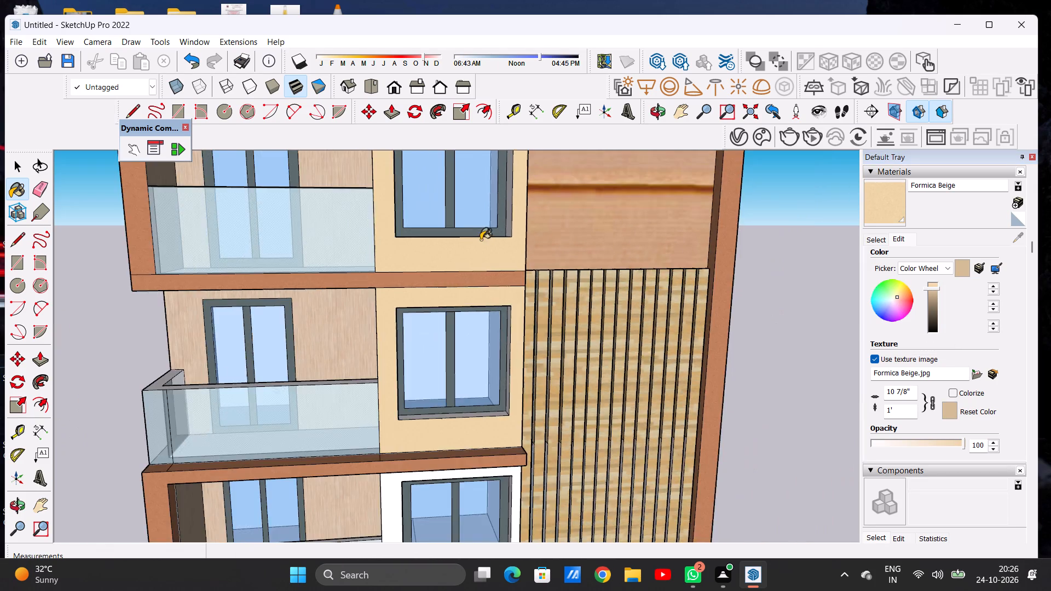
scroll(481, 240, "down", 7)
scroll(471, 360, "up", 6)
scroll(395, 386, "up", 7)
left_click(396, 385)
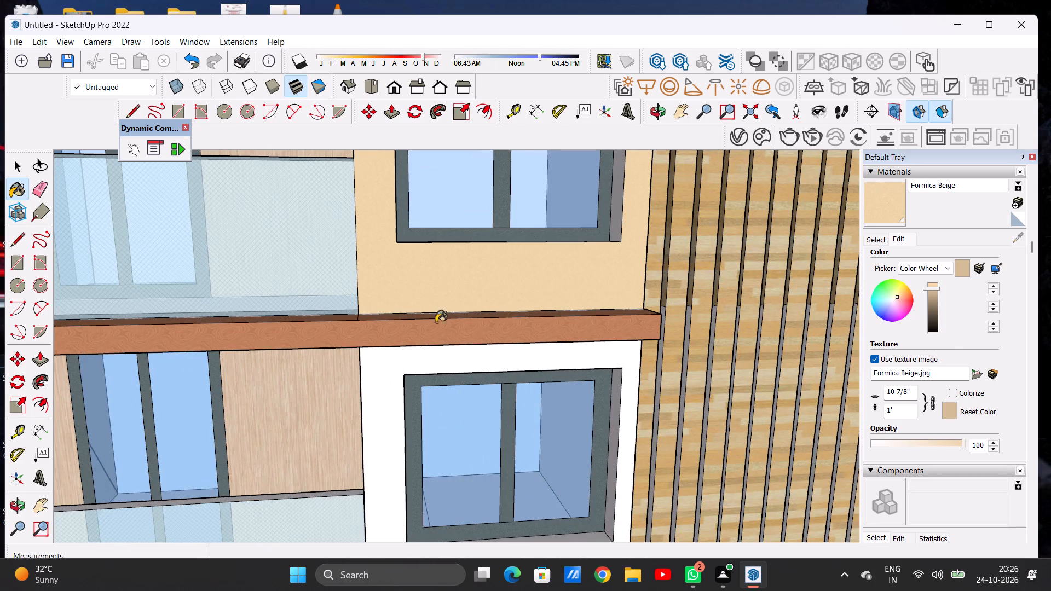
Paint the ground floor's front beam and columns below the lowest balcony and cladding with Formica Beige.
scroll(436, 318, "down", 14)
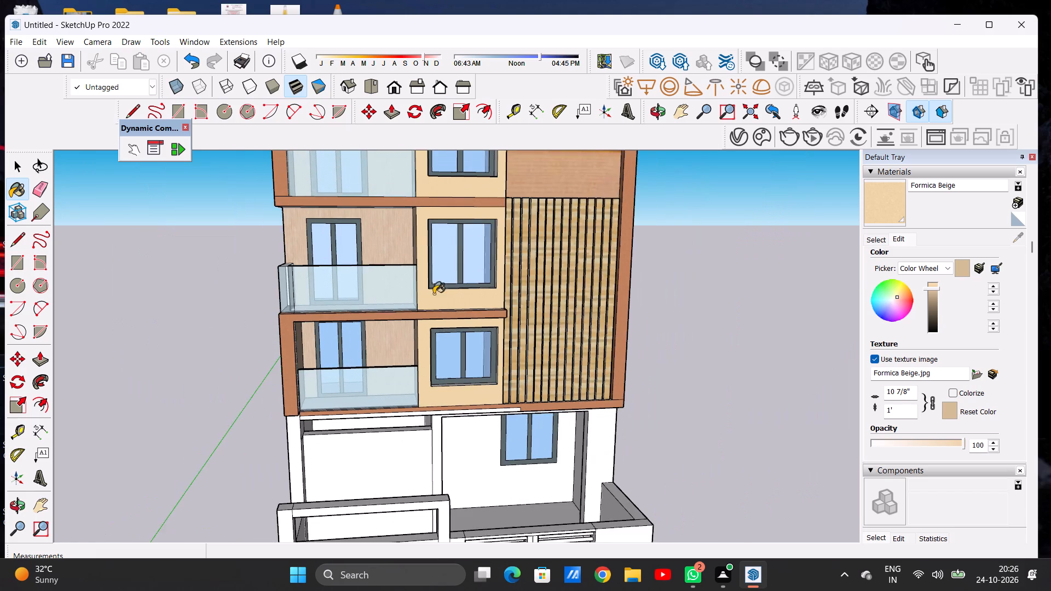
scroll(293, 434, "up", 6)
scroll(352, 386, "up", 16)
left_click(306, 378)
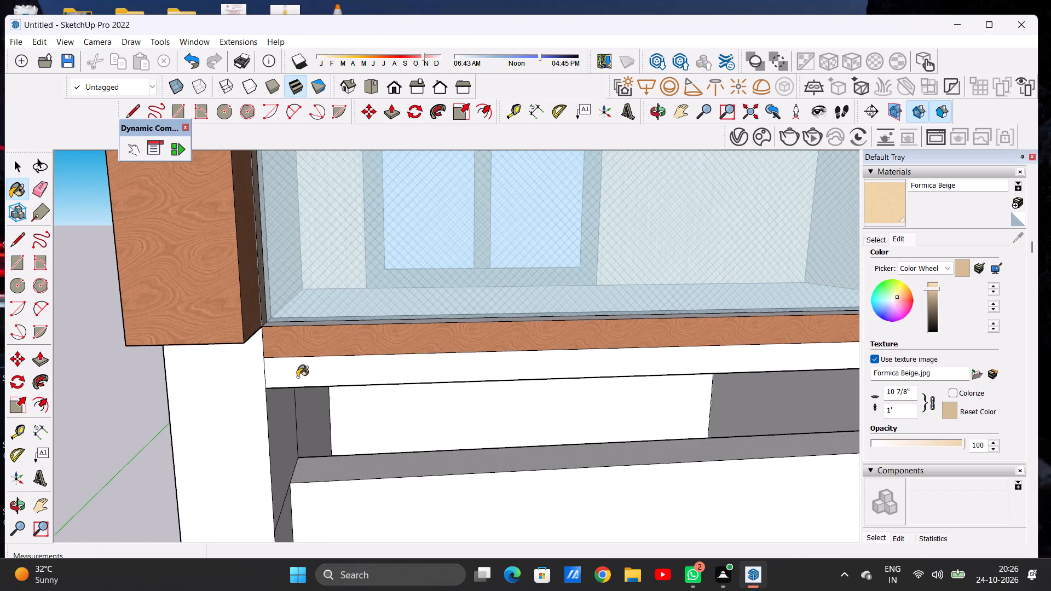
left_click(233, 393)
scroll(274, 379, "down", 18)
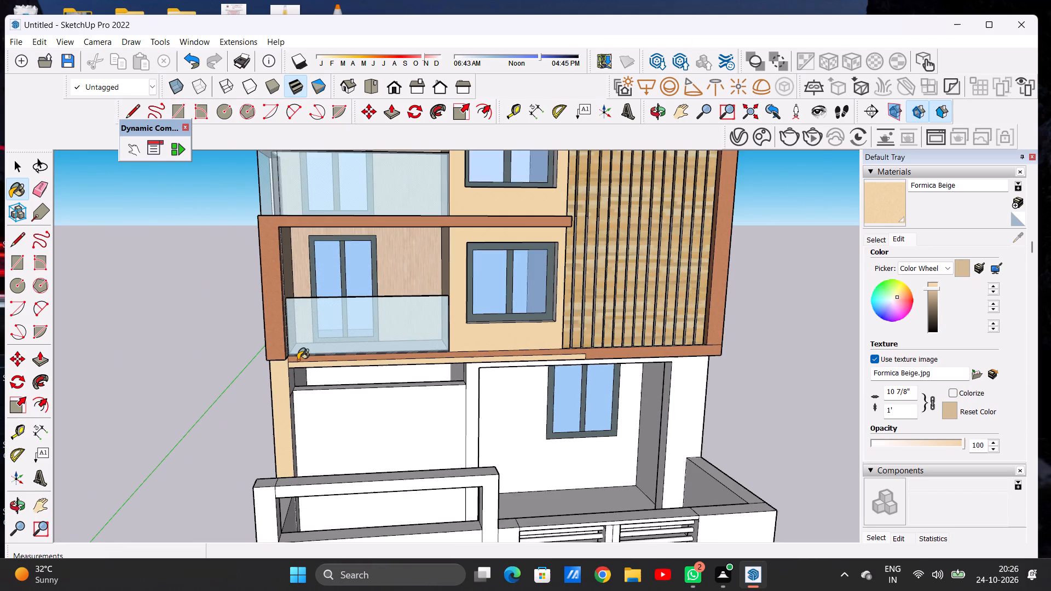
scroll(298, 360, "down", 4)
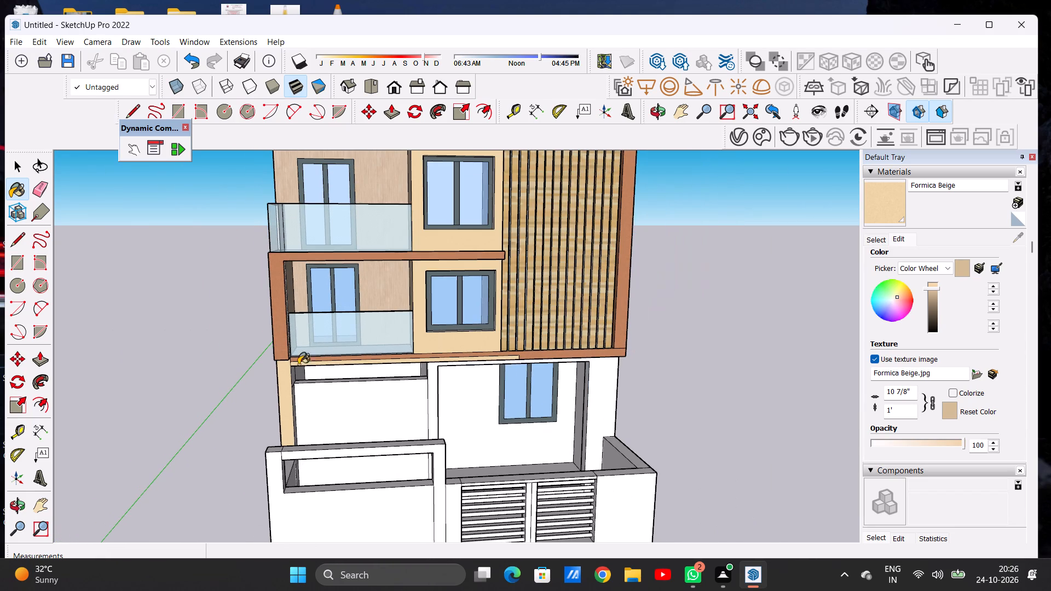
scroll(347, 343, "down", 6)
scroll(511, 378, "down", 1)
scroll(511, 378, "up", 10)
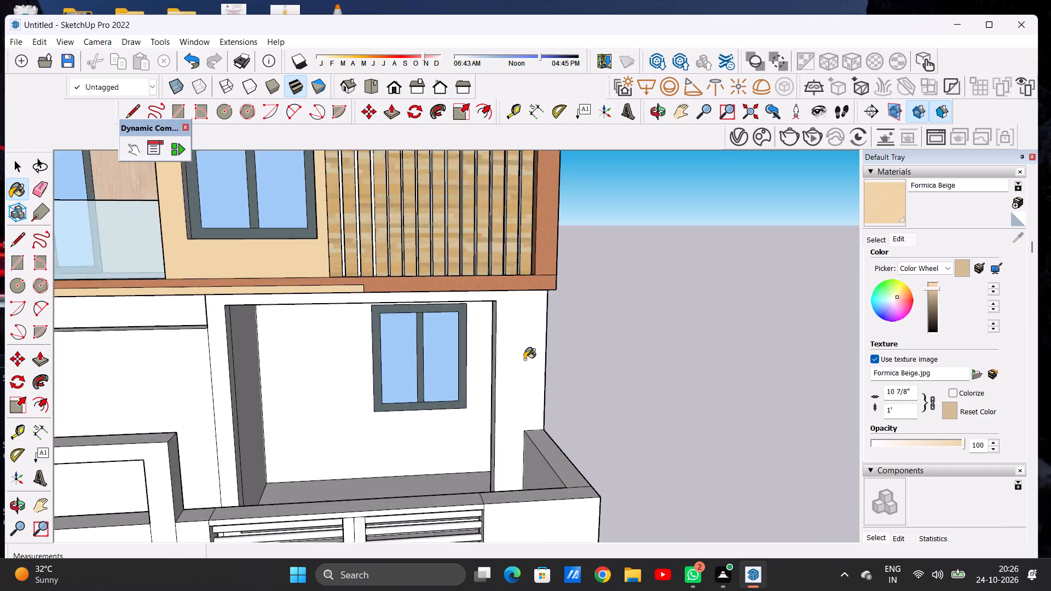
scroll(524, 360, "up", 2)
left_click(503, 354)
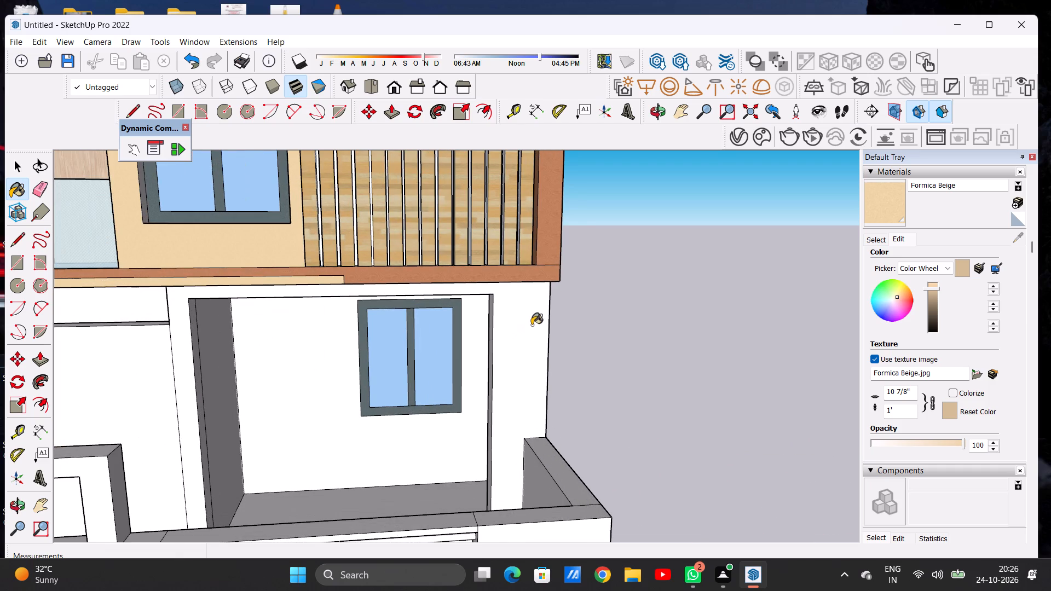
Paint the white vertical strips between the top balcony and the topmost window with Formica Beige.
scroll(532, 325, "down", 6)
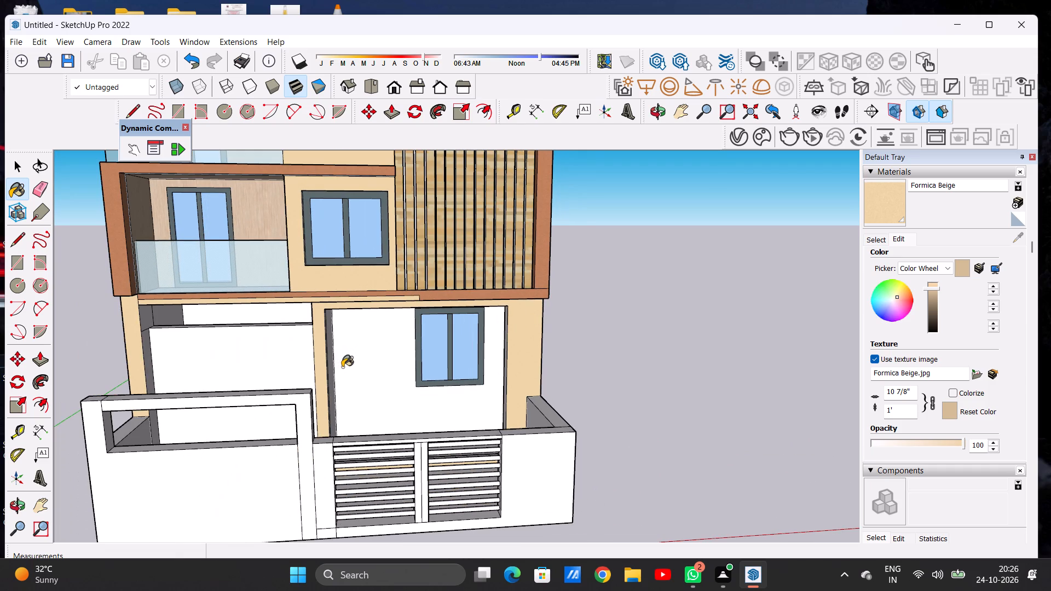
scroll(386, 346, "down", 7)
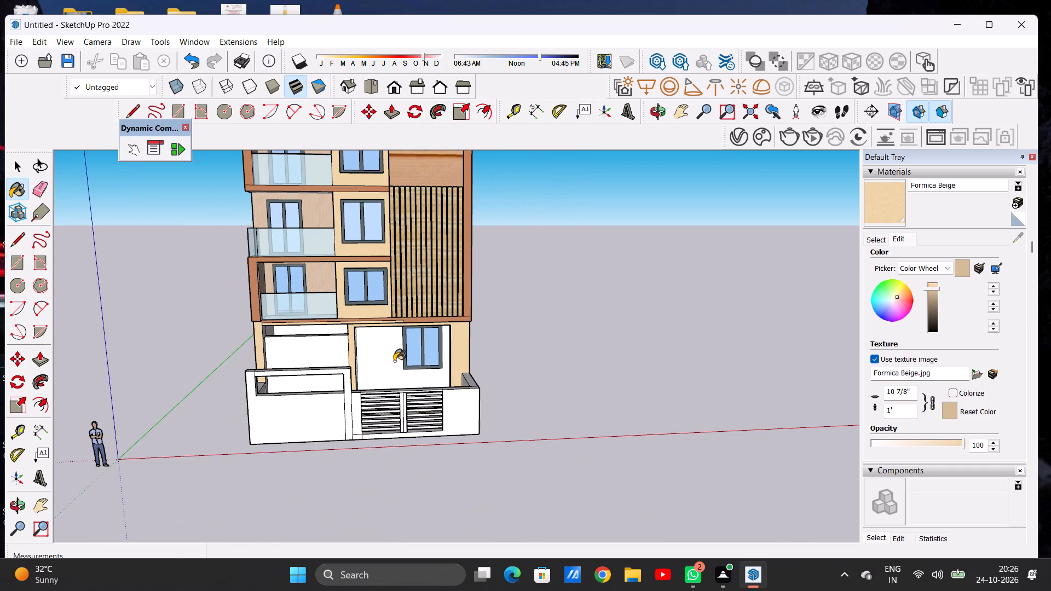
middle_click(394, 361)
scroll(326, 387, "down", 9)
scroll(355, 292, "up", 2)
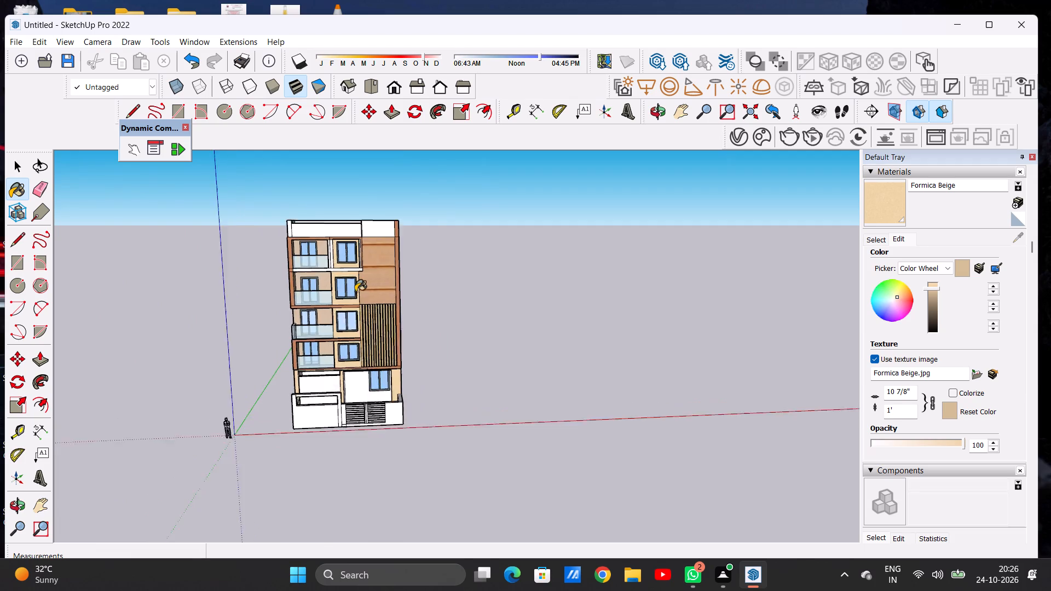
scroll(355, 292, "up", 6)
scroll(343, 250, "up", 7)
scroll(334, 274, "down", 2)
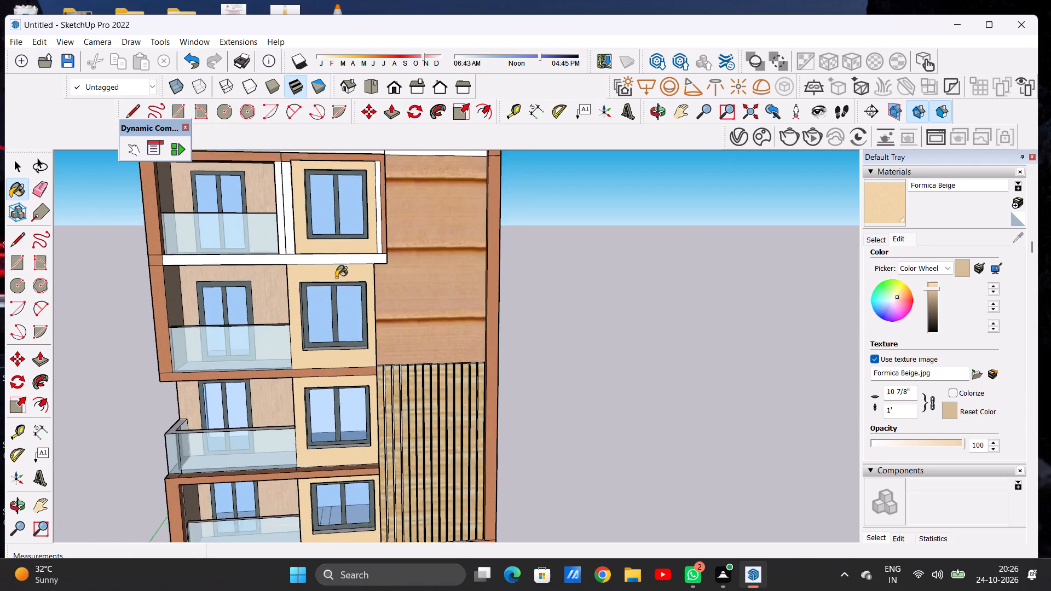
scroll(336, 277, "down", 3)
middle_click_drag(283, 263, 325, 253)
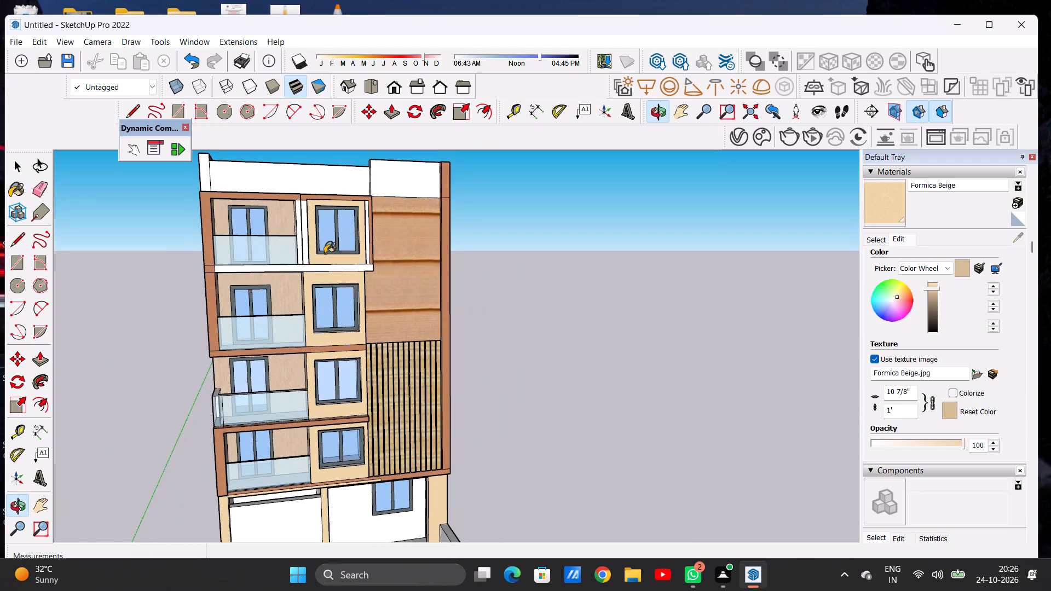
scroll(302, 307, "down", 3)
scroll(300, 251, "up", 14)
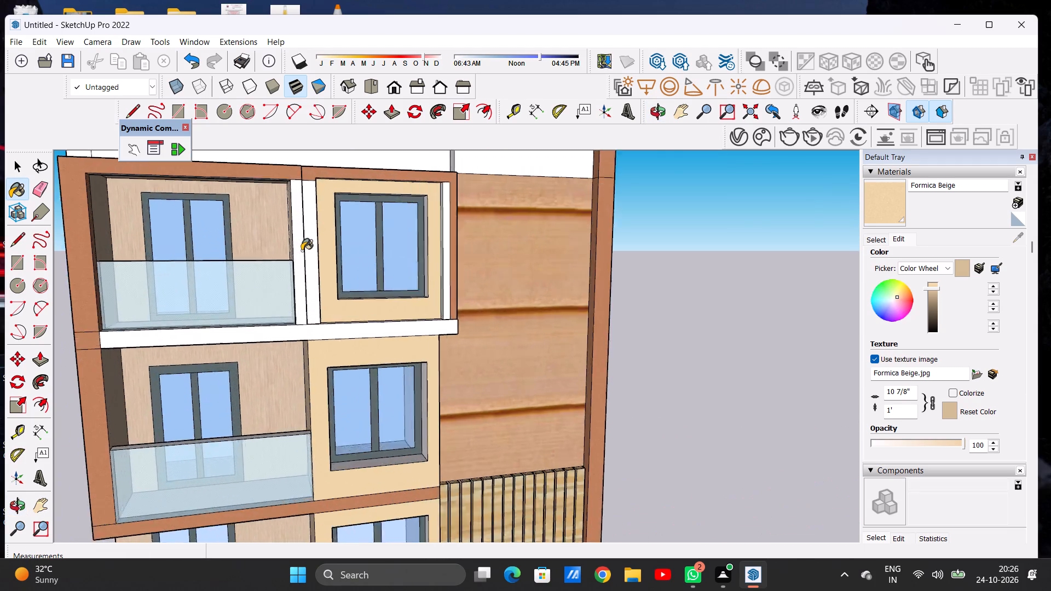
scroll(302, 251, "up", 4)
left_click(316, 273)
left_click(298, 291)
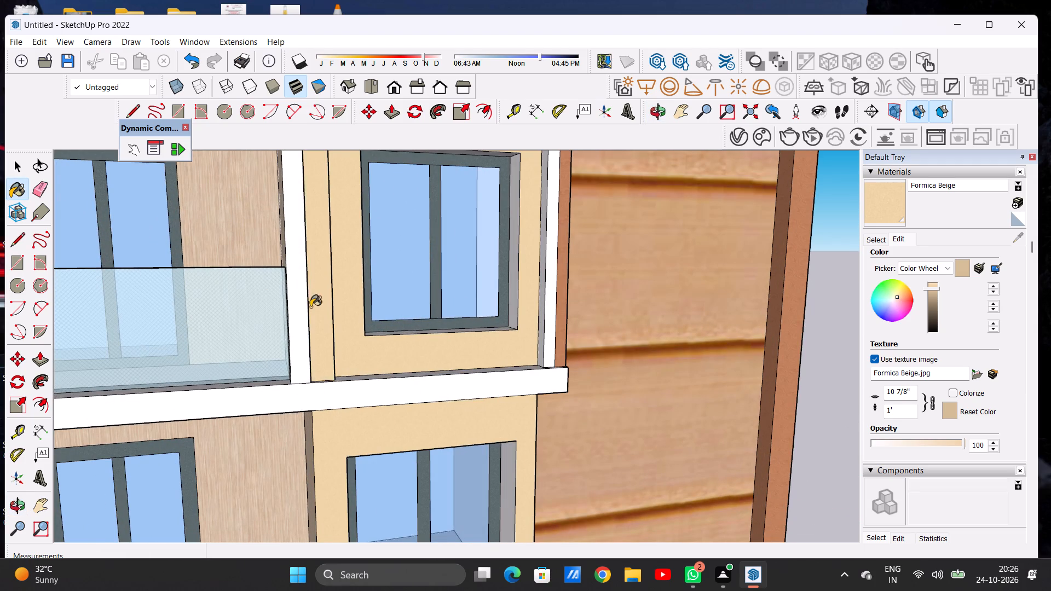
Paint the front and inner faces of the strip between the topmost window and wood cladding, plus the adjacent window reveal, with Formica Beige.
scroll(314, 326, "down", 13)
middle_click_drag(379, 325, 336, 346)
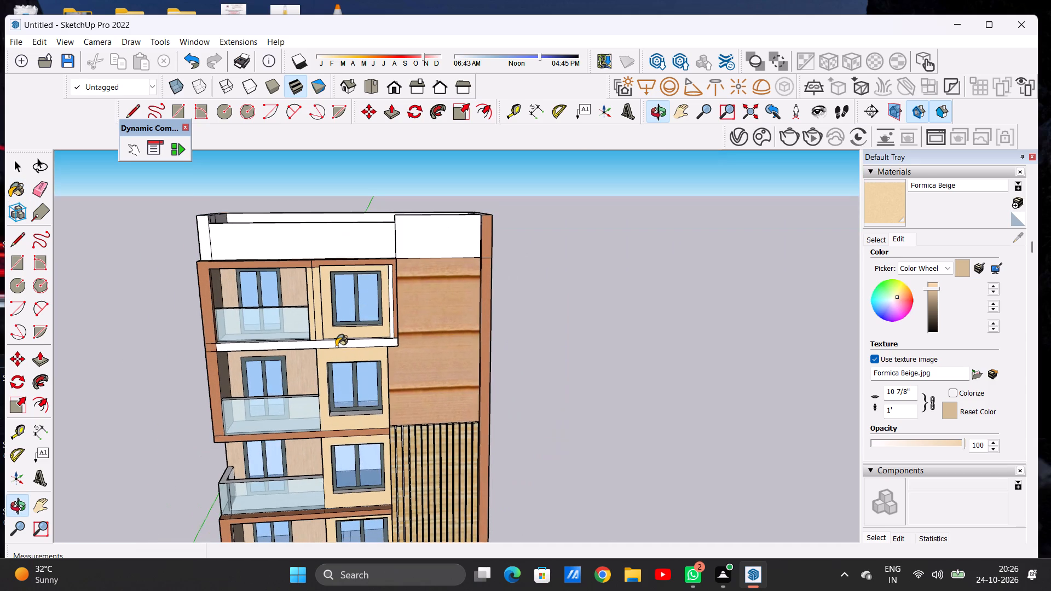
scroll(391, 325, "up", 8)
scroll(390, 321, "down", 1)
scroll(390, 321, "up", 3)
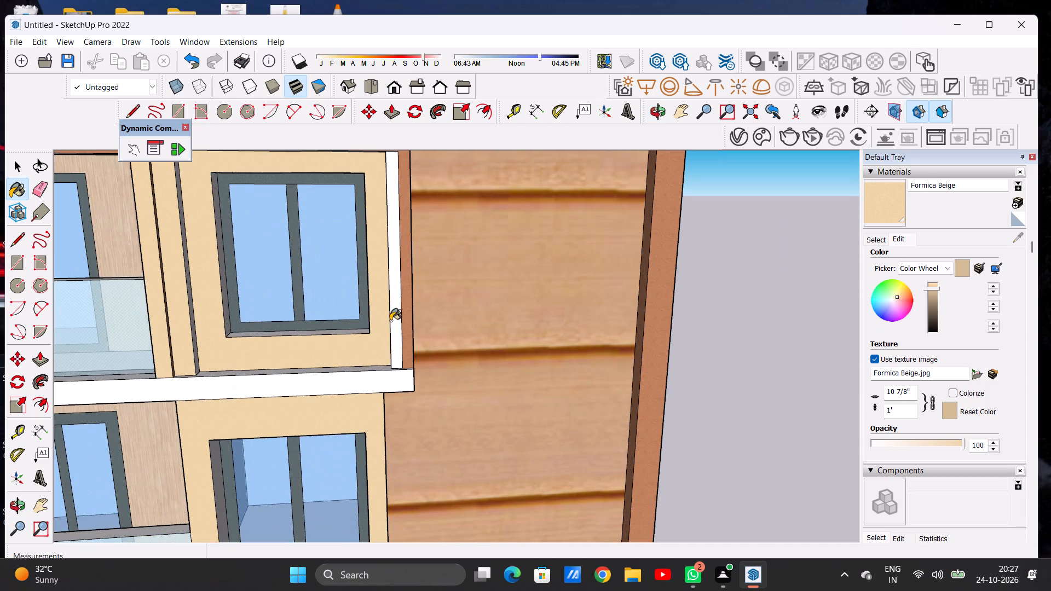
scroll(391, 312, "down", 3)
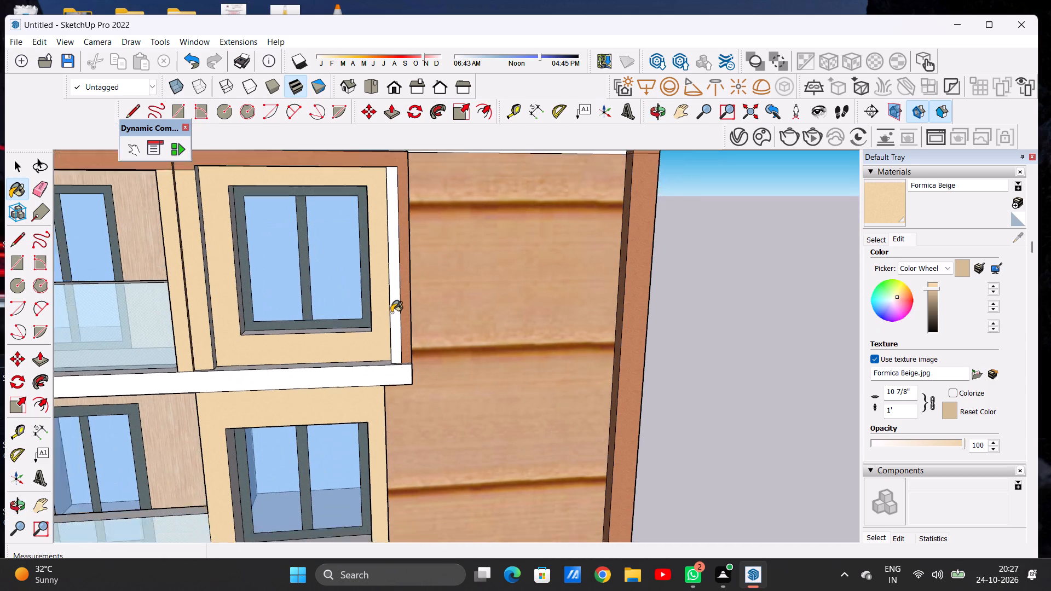
scroll(391, 312, "down", 4)
scroll(398, 308, "up", 13)
left_click(388, 302)
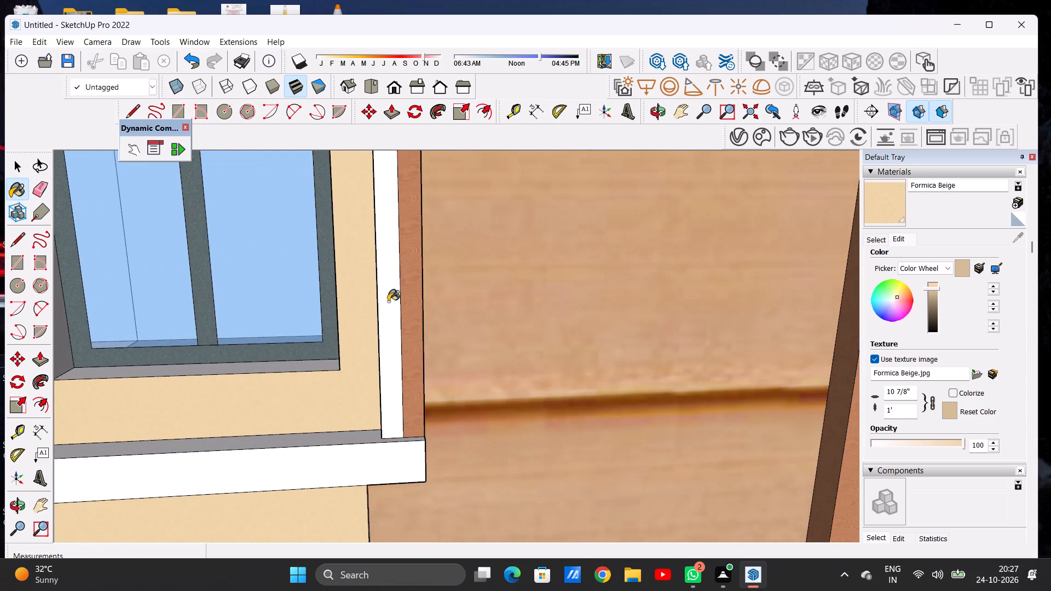
scroll(384, 312, "down", 5)
middle_click_drag(367, 320, 455, 328)
scroll(417, 327, "up", 6)
scroll(413, 326, "down", 1)
scroll(413, 326, "up", 3)
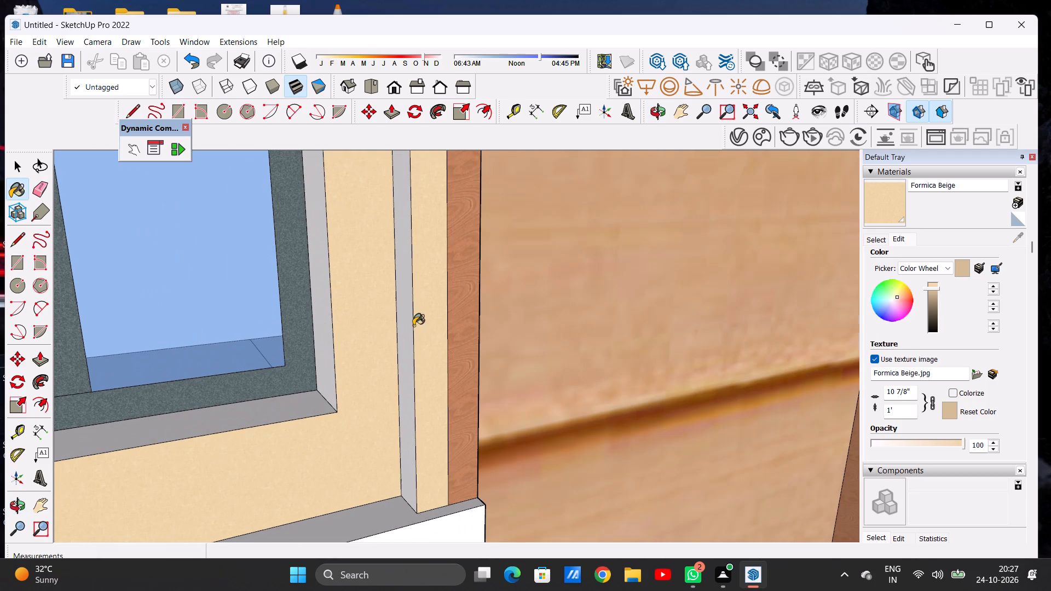
scroll(413, 326, "up", 1)
left_click(406, 321)
left_click(326, 335)
Examine the facade from the top floor down to the ground floor for surfaces still lacking a finish.
scroll(378, 353, "down", 3)
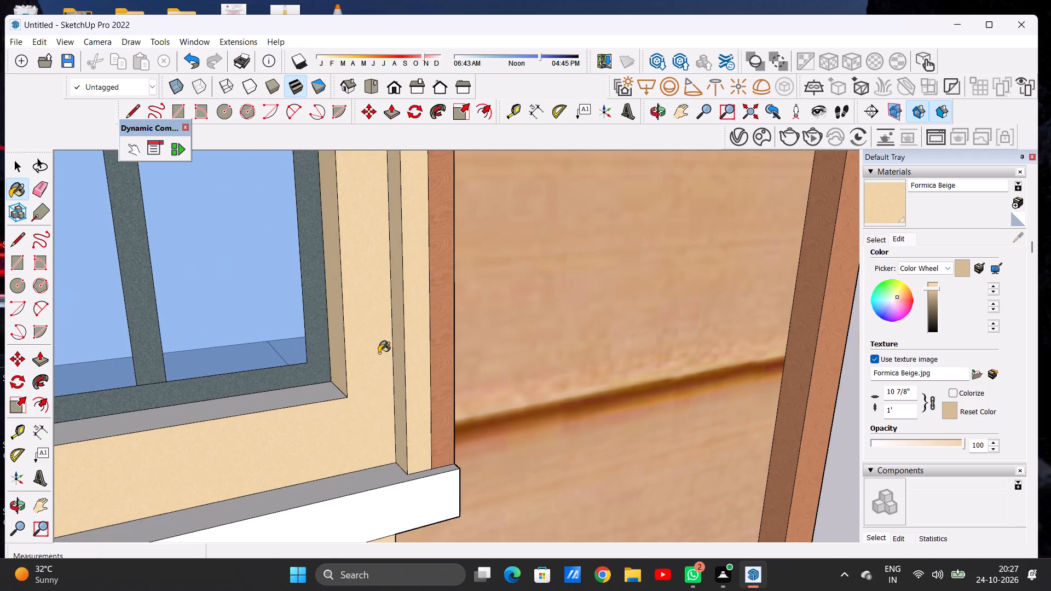
scroll(379, 353, "down", 11)
middle_click_drag(384, 343, 297, 345)
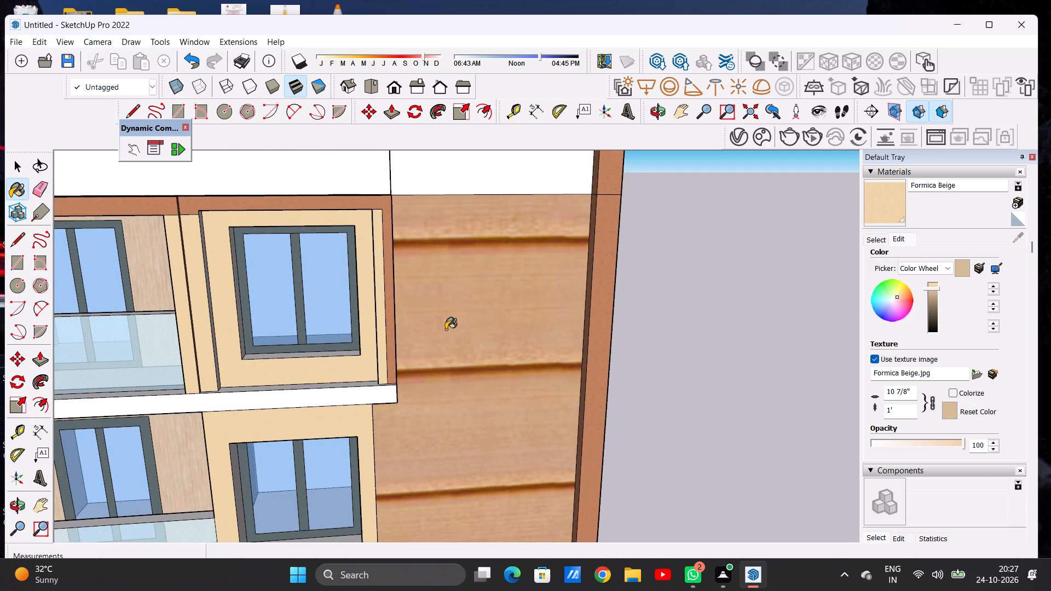
scroll(451, 322, "down", 12)
scroll(438, 316, "up", 1)
scroll(434, 316, "down", 10)
scroll(400, 363, "up", 10)
scroll(364, 250, "down", 1)
scroll(364, 250, "up", 5)
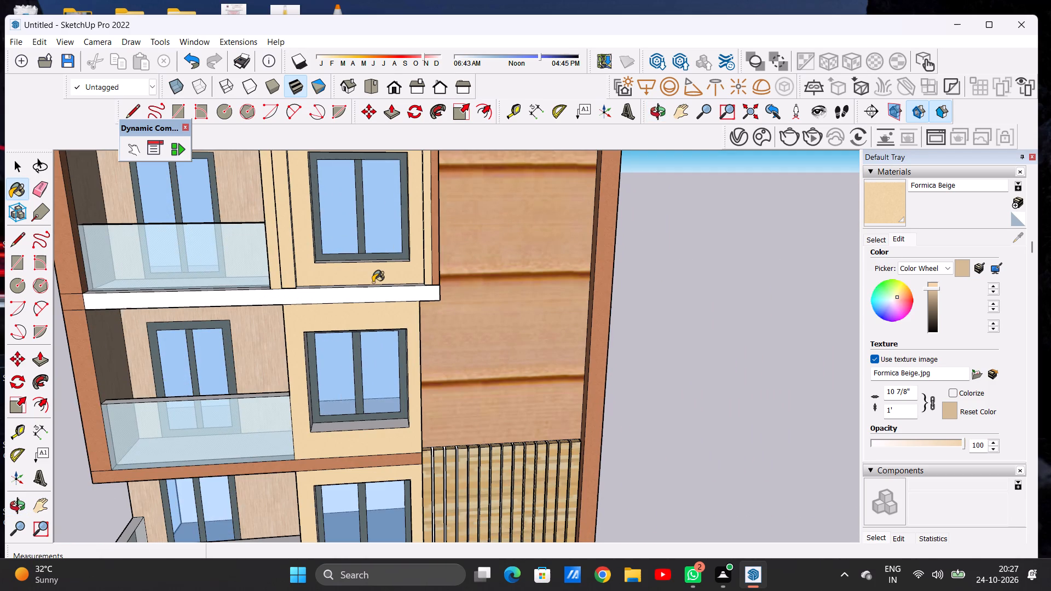
scroll(416, 263, "down", 7)
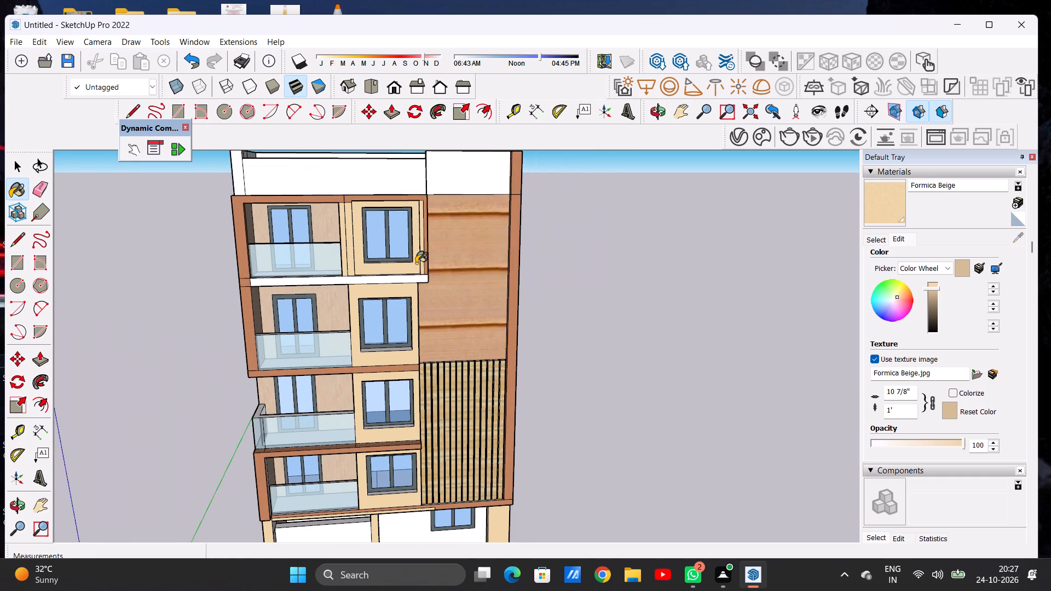
scroll(401, 256, "down", 7)
scroll(401, 399, "up", 8)
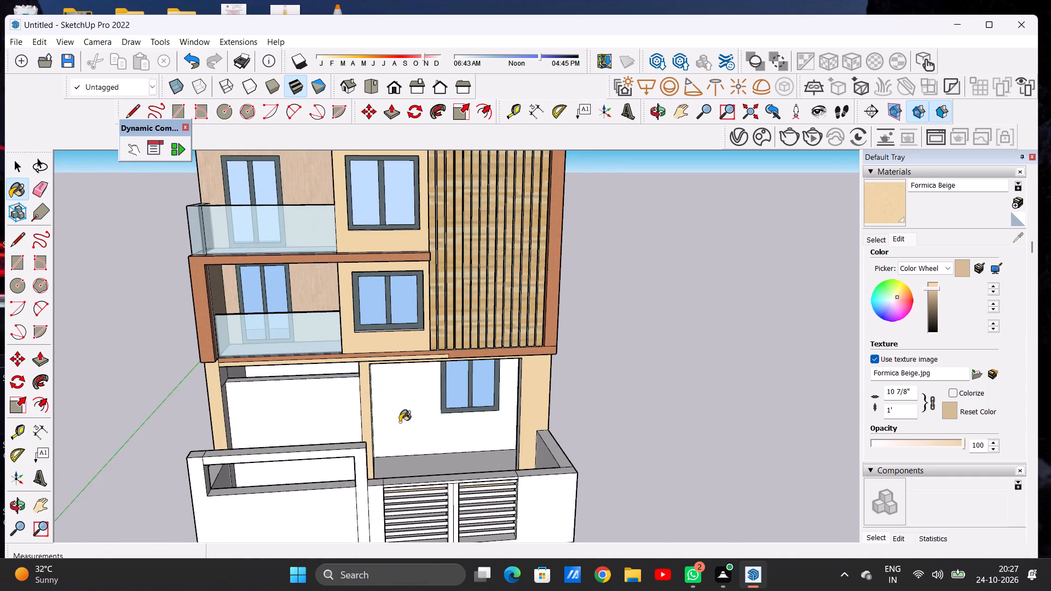
scroll(367, 290, "down", 9)
middle_click_drag(386, 361, 392, 341)
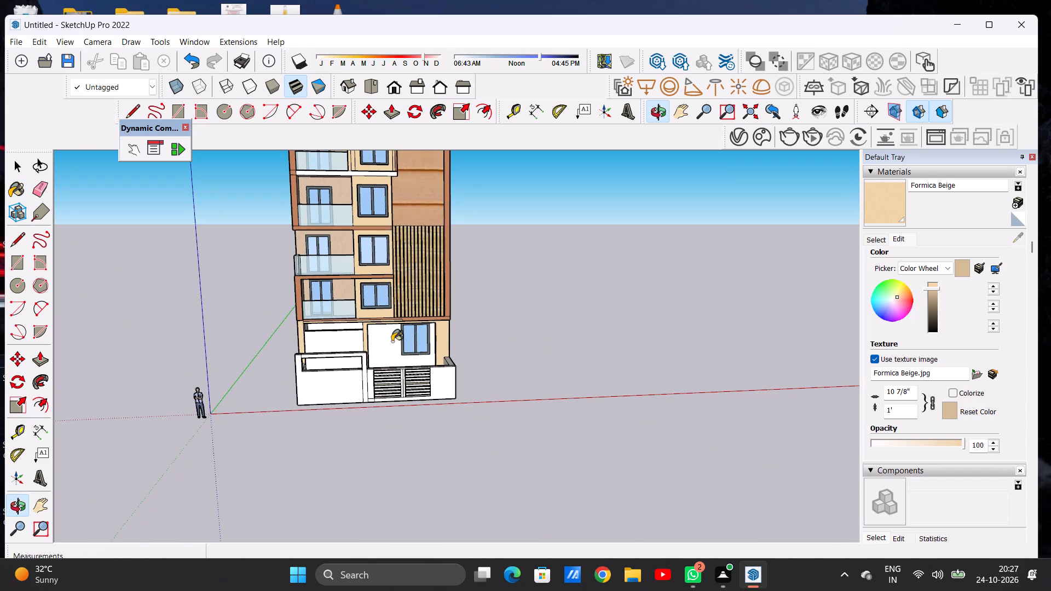
Paint the front and top faces of the white slab band below the top floor with Formica Beige.
scroll(383, 364, "down", 5)
scroll(382, 234, "up", 18)
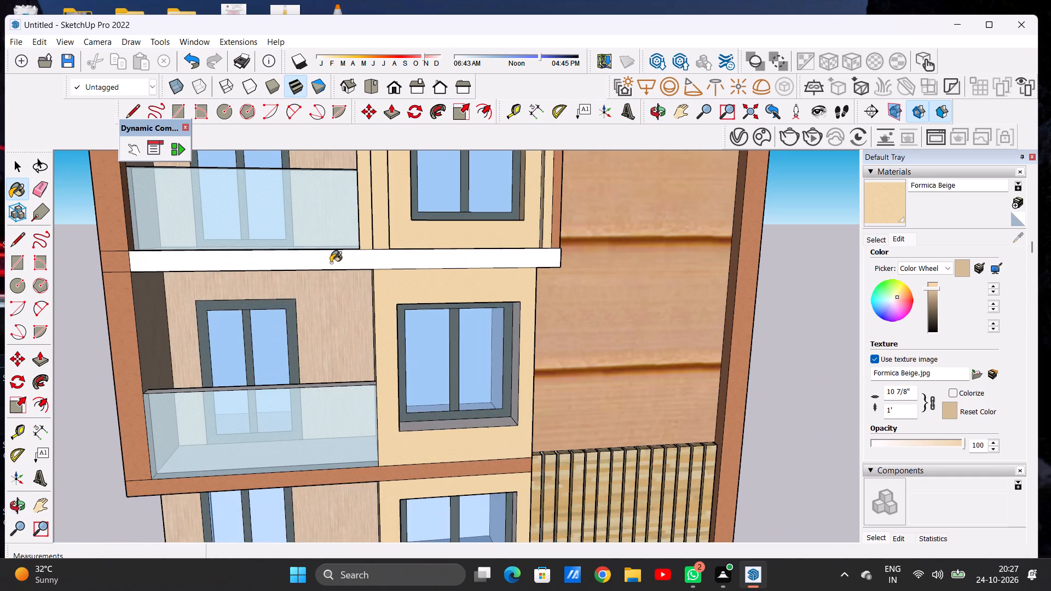
scroll(331, 263, "up", 2)
left_click(331, 263)
scroll(385, 257, "down", 7)
middle_click_drag(297, 241, 456, 351)
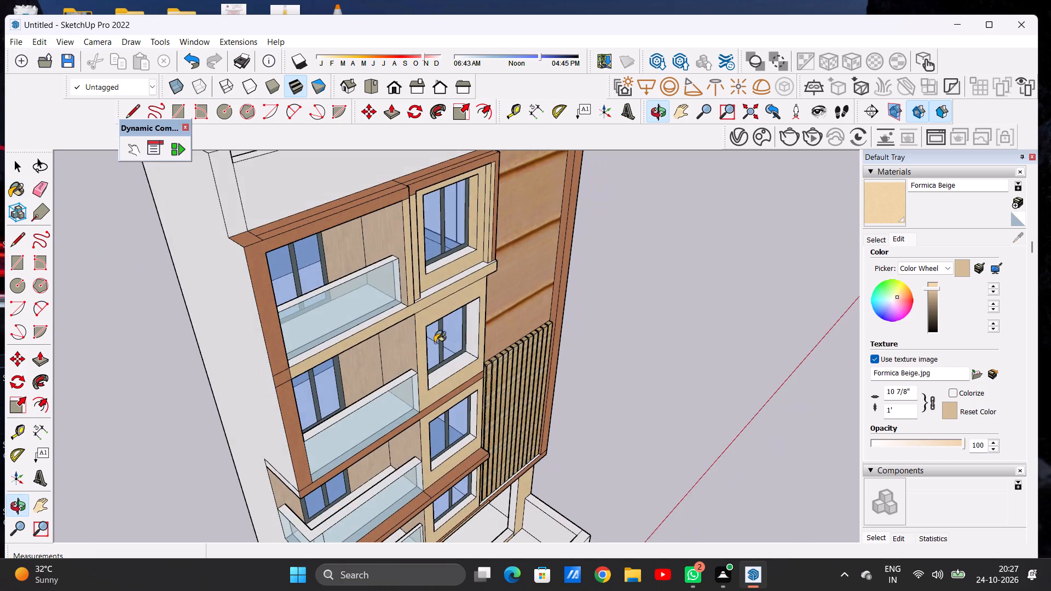
scroll(413, 335, "up", 13)
left_click(384, 265)
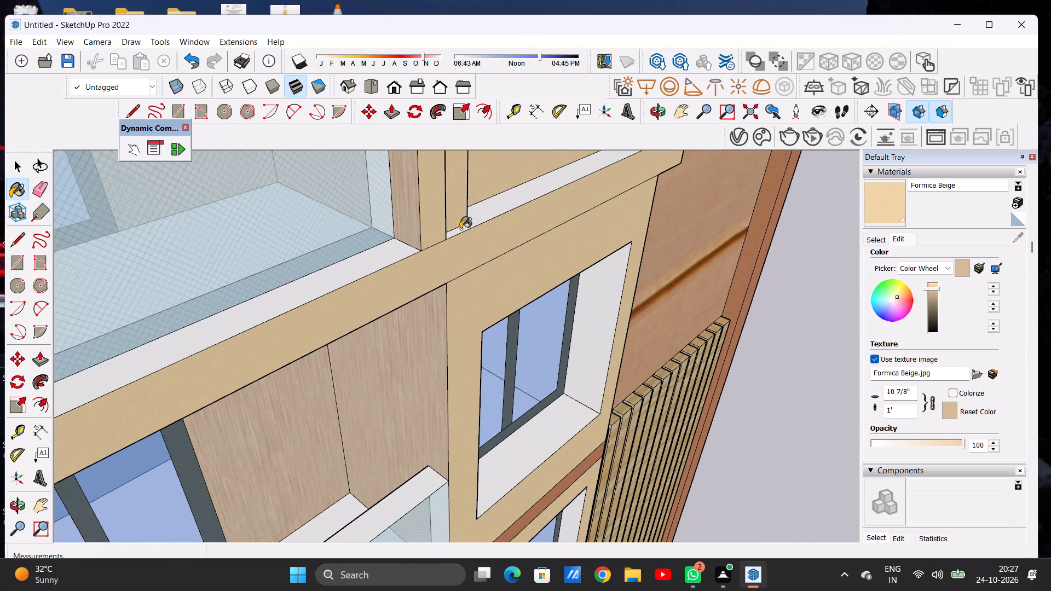
left_click(464, 225)
left_click(481, 218)
Examine the whole front facade for the remaining unpainted areas.
scroll(400, 258, "down", 1)
scroll(400, 258, "up", 1)
scroll(400, 258, "down", 14)
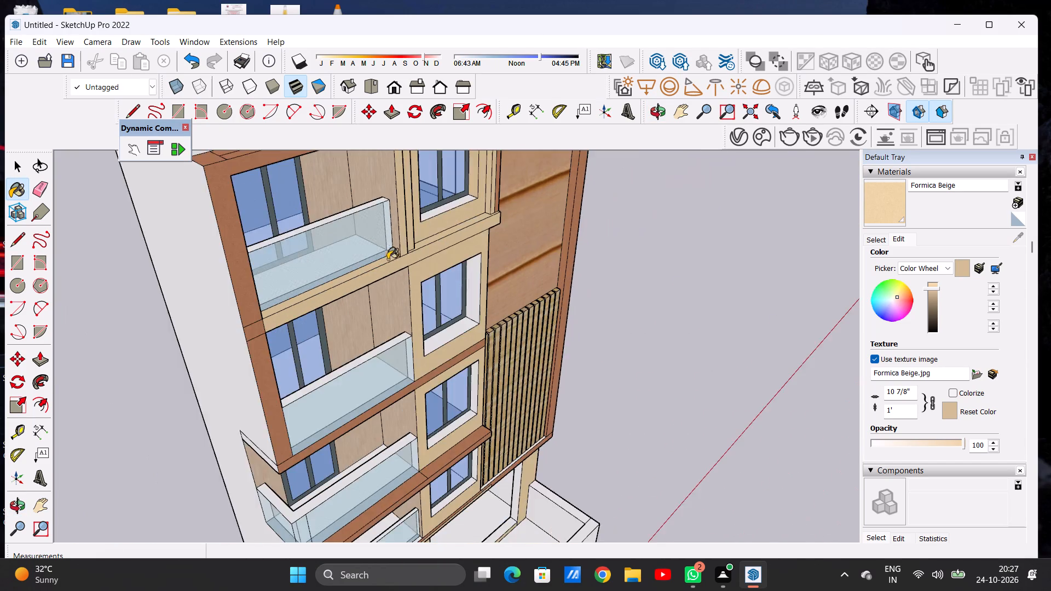
scroll(388, 259, "down", 8)
middle_click_drag(459, 277, 285, 219)
scroll(318, 286, "down", 4)
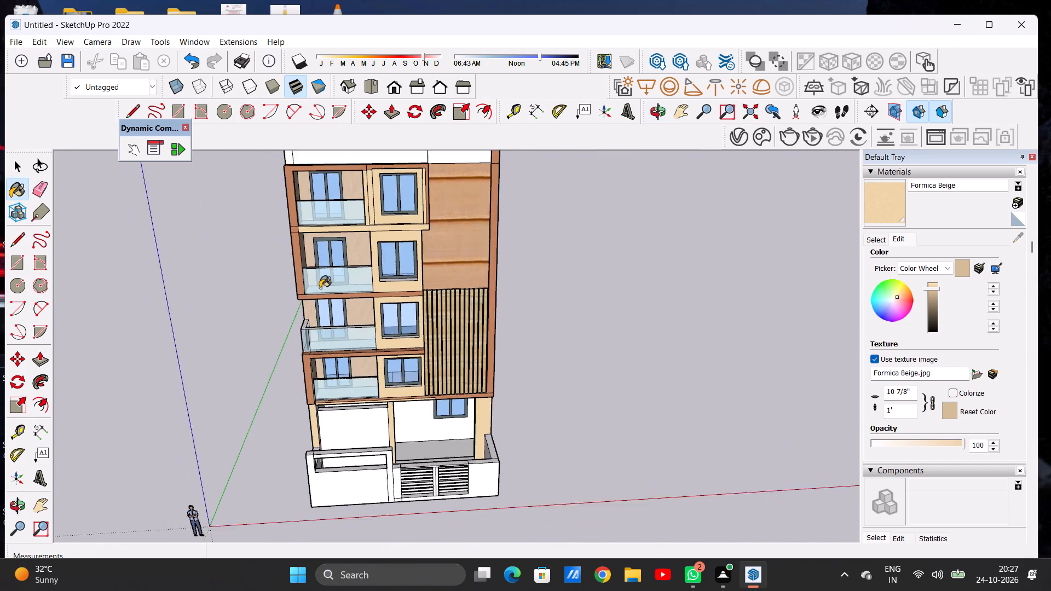
scroll(320, 288, "down", 10)
scroll(328, 323, "up", 11)
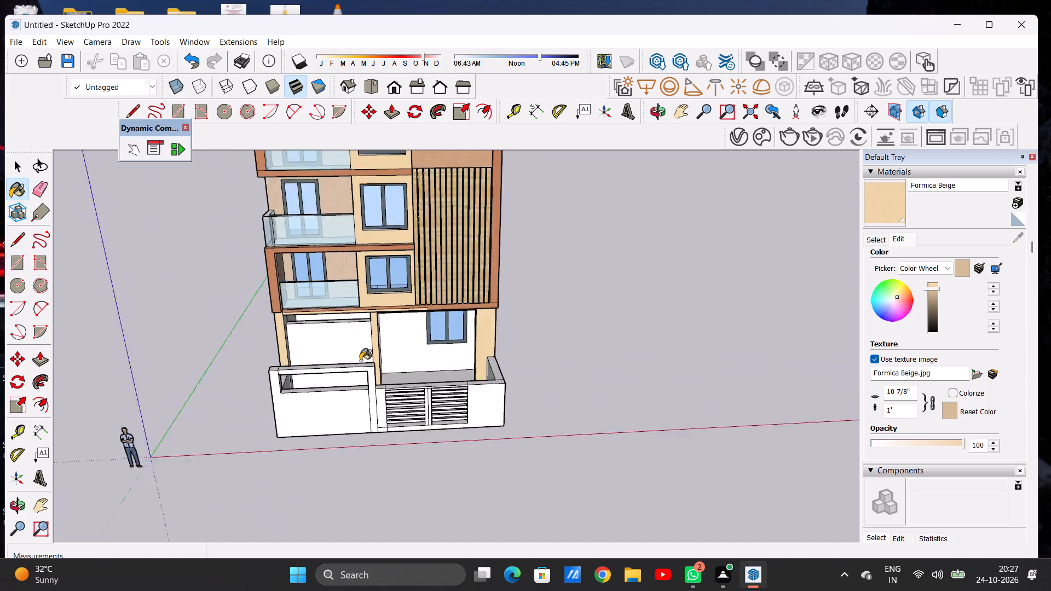
Paint the ground-floor back wall of the open bay beside the window bay, including its upper strip, with Formica Graystone.
scroll(360, 361, "up", 2)
middle_click_drag(366, 377, 359, 357)
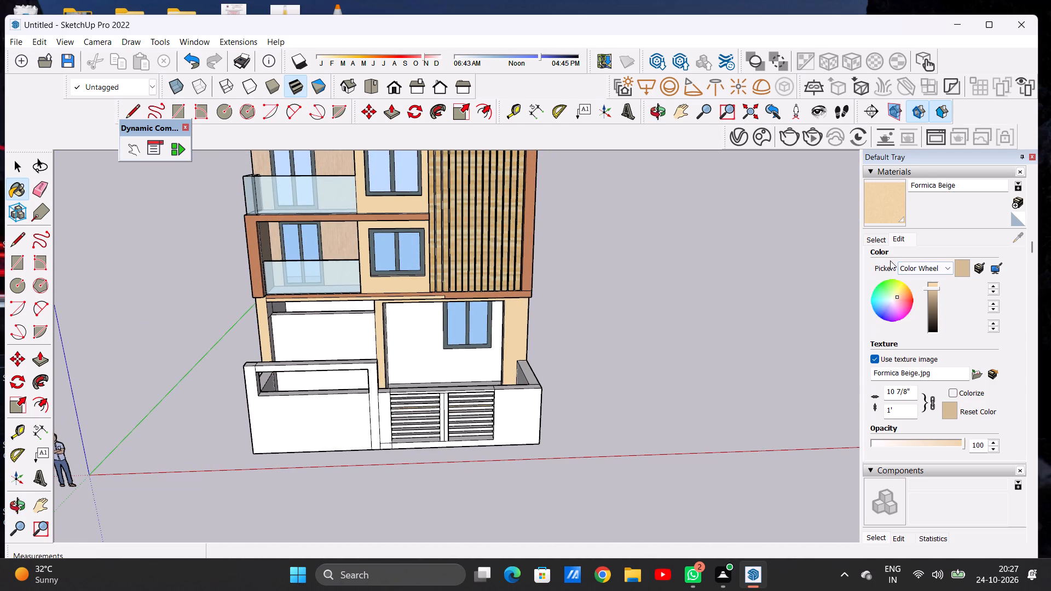
left_click(869, 234)
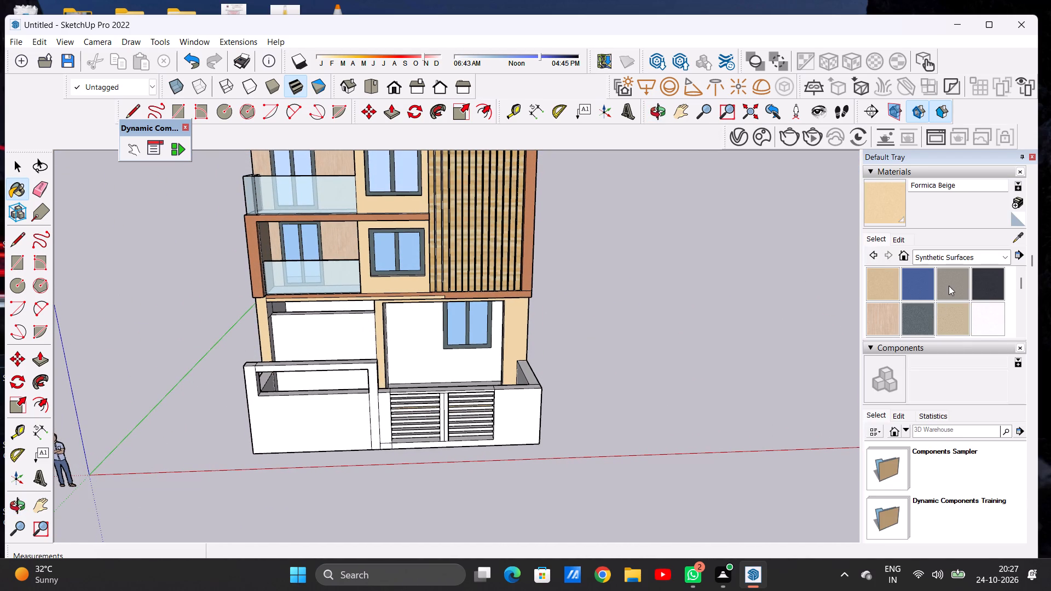
left_click(949, 282)
scroll(184, 328, "up", 9)
left_click(406, 322)
middle_click_drag(385, 298, 353, 361)
scroll(386, 274, "up", 6)
left_click(385, 271)
left_click(429, 250)
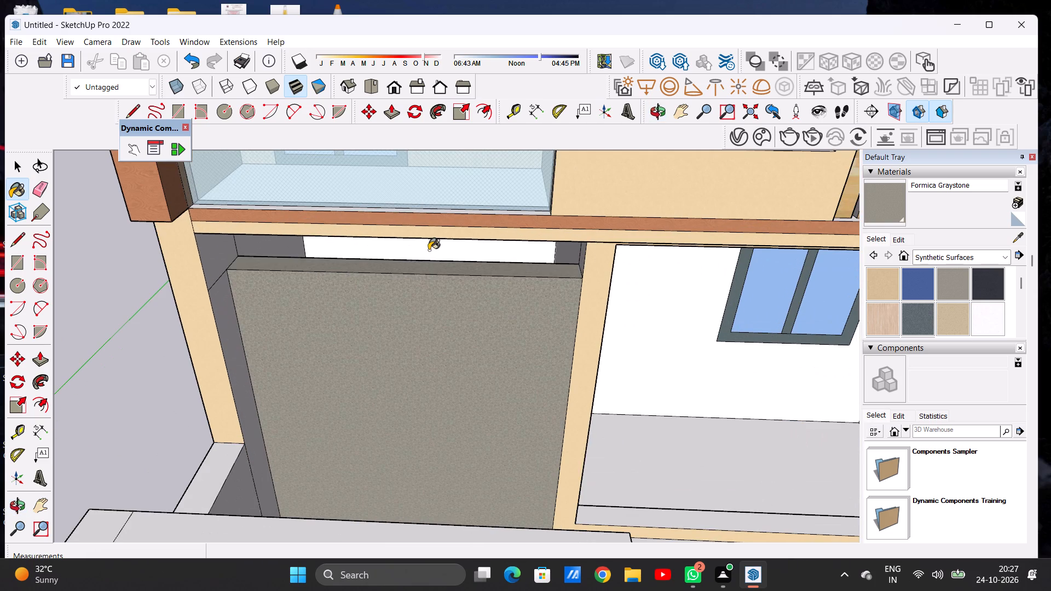
Paint the ground-floor wall around the window behind the gate with Formica Graystone.
scroll(363, 311, "down", 13)
middle_click_drag(475, 325, 497, 292)
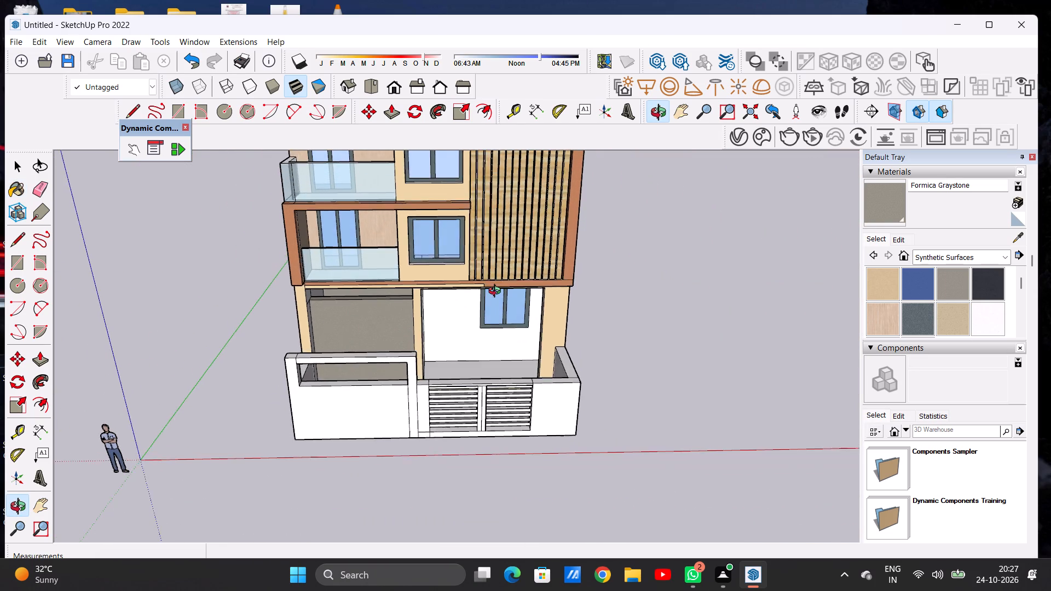
middle_click_drag(497, 292, 451, 248)
middle_click(451, 248)
middle_click_drag(451, 248, 493, 248)
scroll(446, 366, "up", 7)
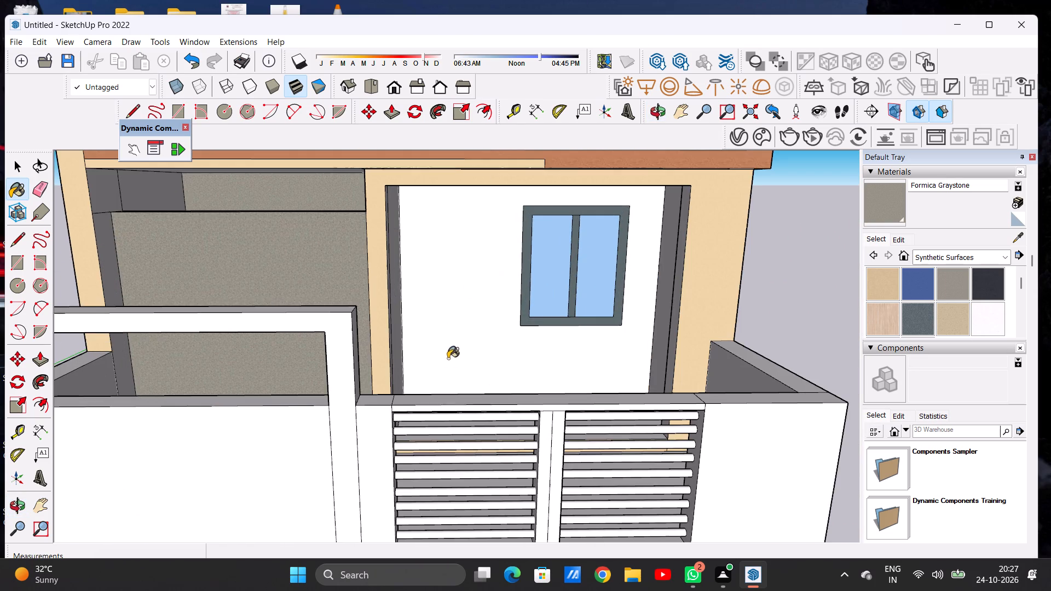
left_click(468, 284)
Paint both side walls and the narrow inner column faces of the ground-floor window recess with Formica Graystone.
scroll(351, 291, "down", 6)
middle_click_drag(499, 315, 361, 288)
scroll(447, 263, "up", 6)
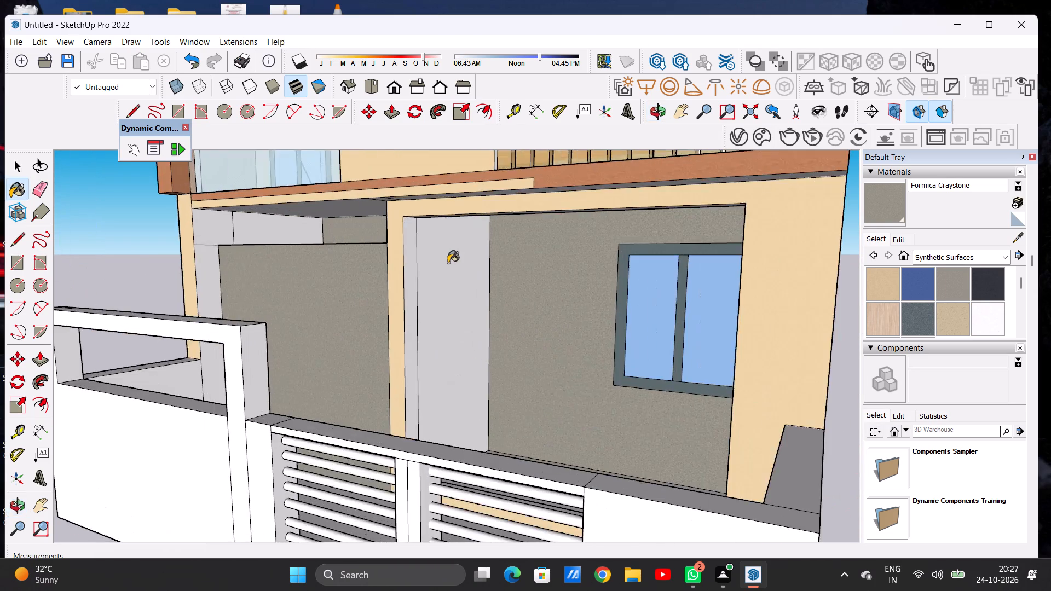
left_click(444, 263)
left_click(409, 283)
scroll(430, 293, "down", 7)
middle_click_drag(426, 300, 658, 310)
scroll(491, 310, "up", 8)
scroll(521, 279, "down", 1)
scroll(521, 279, "up", 2)
left_click(521, 279)
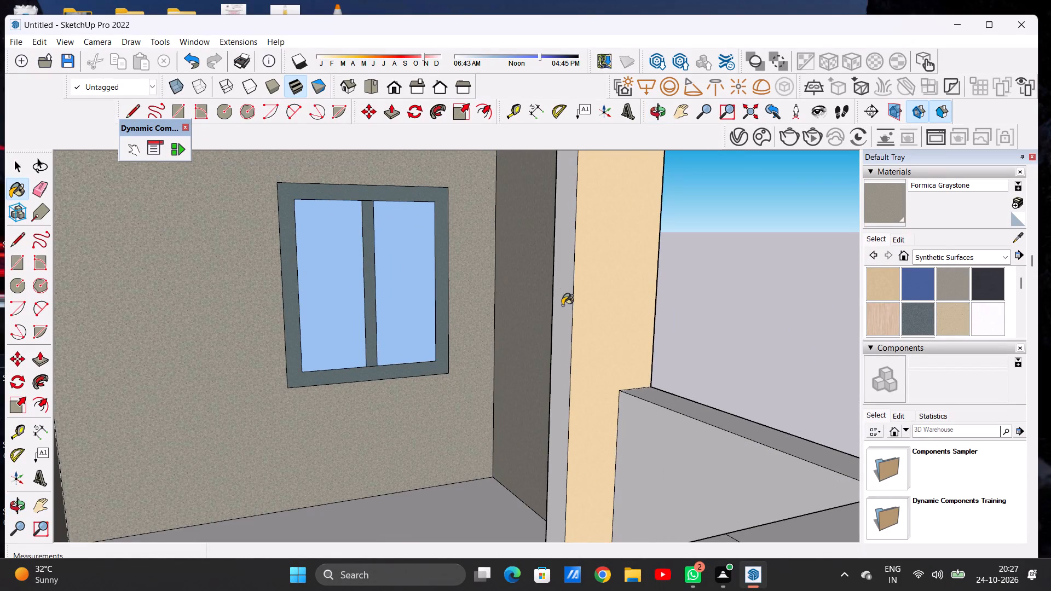
left_click(562, 305)
Examine the ground floor, compound wall and gate for surfaces that still lack a finish.
scroll(406, 343, "down", 14)
middle_click_drag(445, 340, 408, 333)
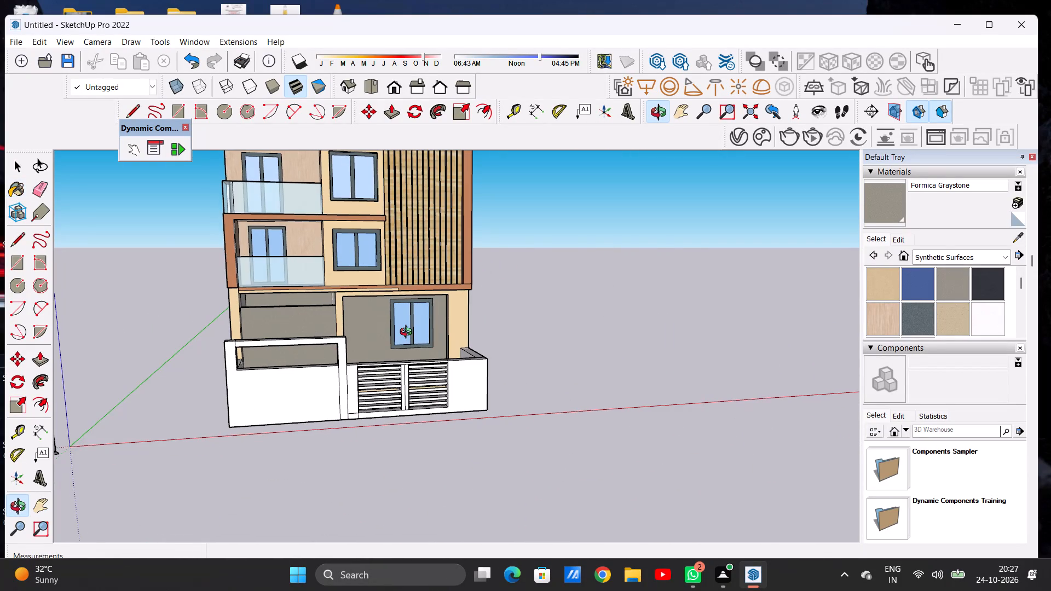
middle_click_drag(408, 333, 407, 337)
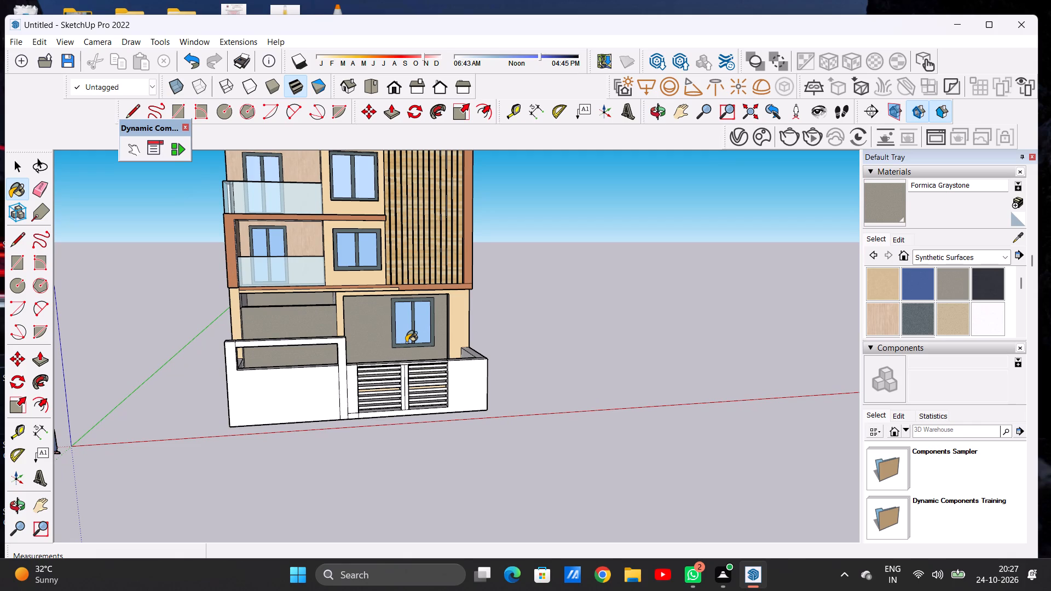
key("space")
scroll(343, 385, "down", 7)
scroll(416, 380, "up", 1)
scroll(416, 380, "down", 1)
scroll(416, 380, "up", 13)
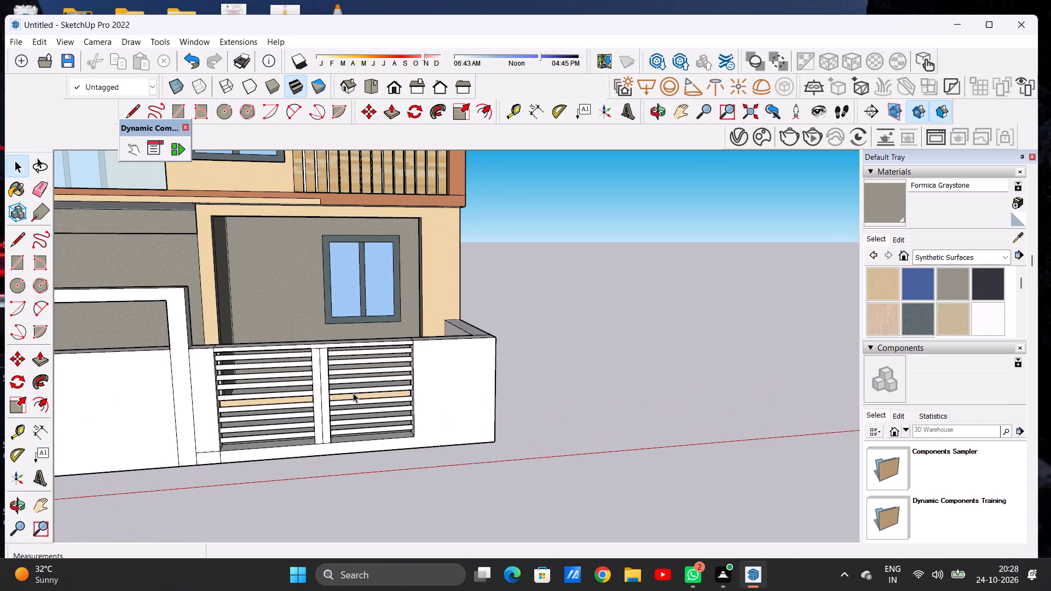
middle_click_drag(316, 394, 293, 412)
scroll(433, 399, "down", 2)
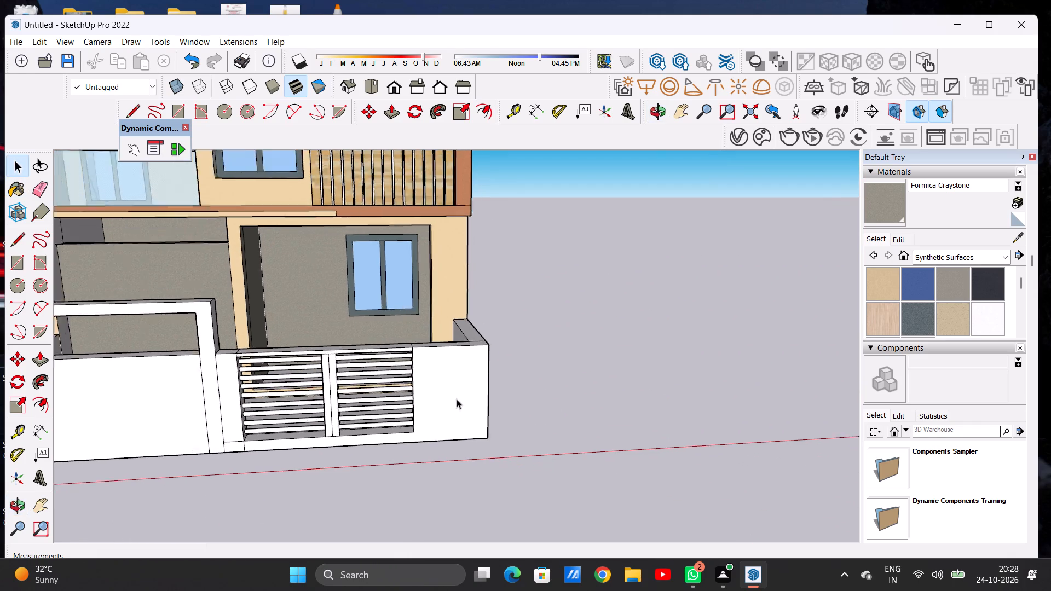
scroll(457, 399, "down", 11)
scroll(417, 395, "up", 7)
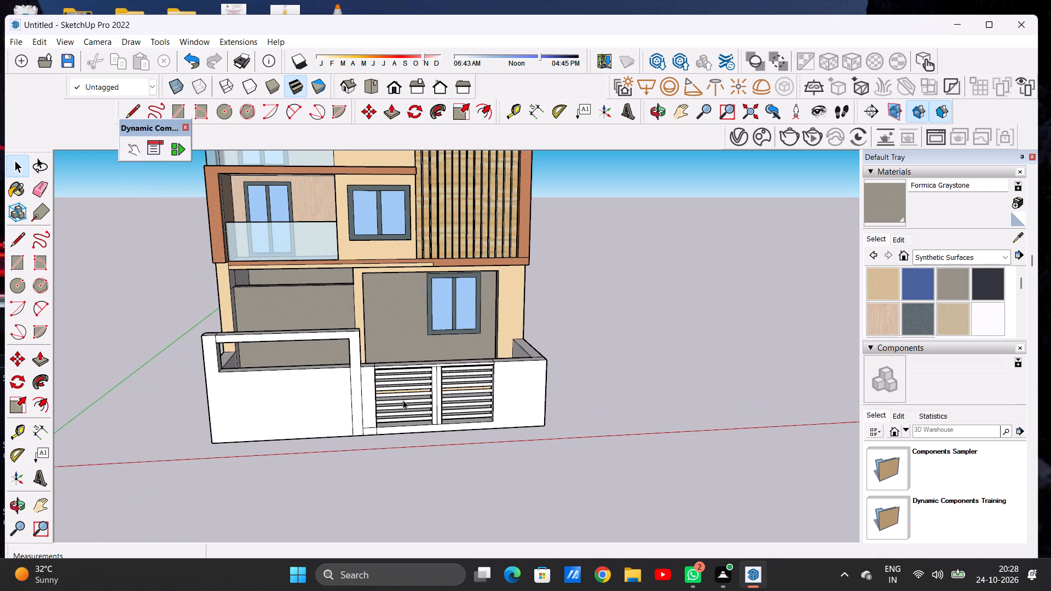
scroll(367, 395, "down", 3)
middle_click_drag(444, 401, 436, 389)
middle_click(436, 389)
scroll(497, 393, "up", 4)
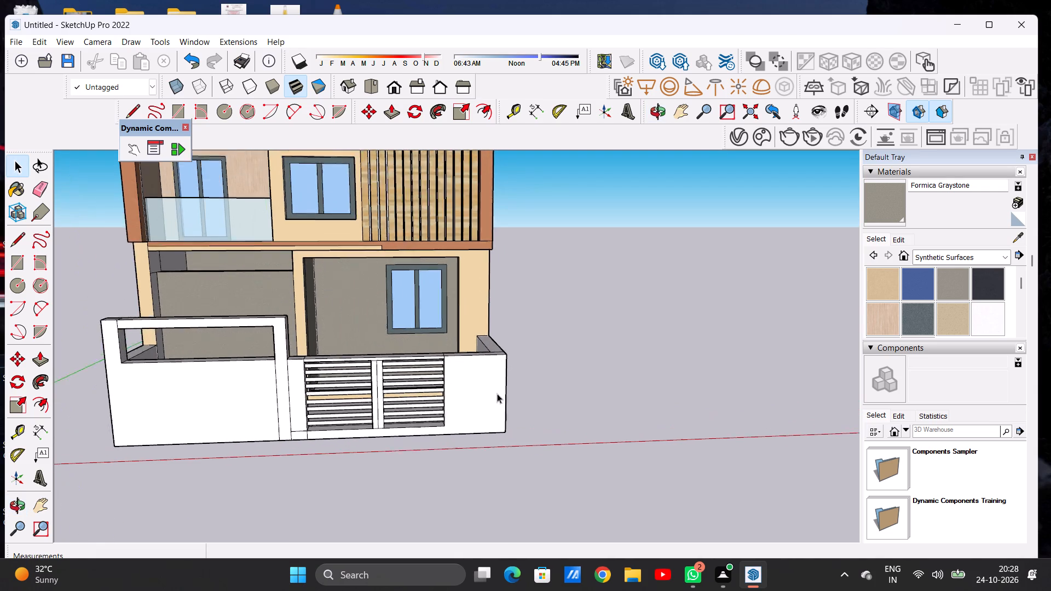
scroll(497, 393, "up", 1)
Paint the compound wall's front faces on both sides of and below the gate with Quartz Light Brown.
left_click(950, 312)
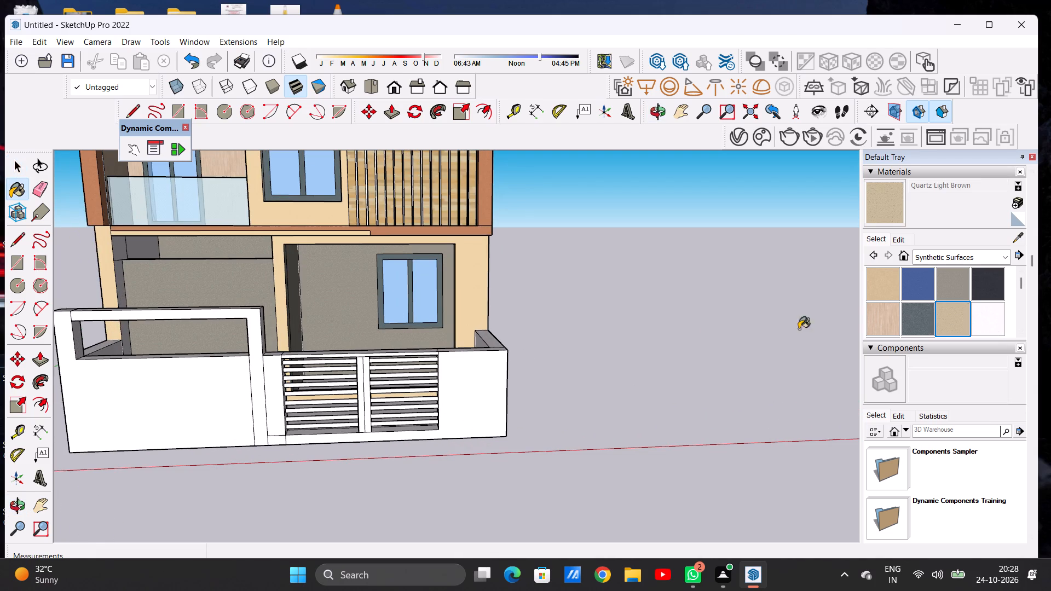
left_click(478, 379)
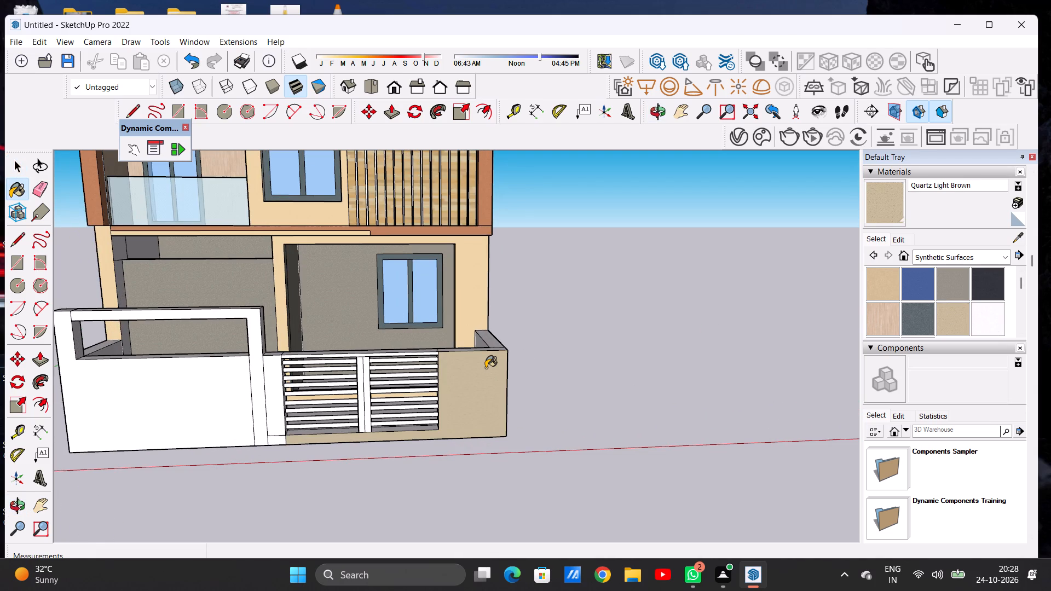
middle_click_drag(486, 378, 478, 430)
scroll(303, 414, "up", 3)
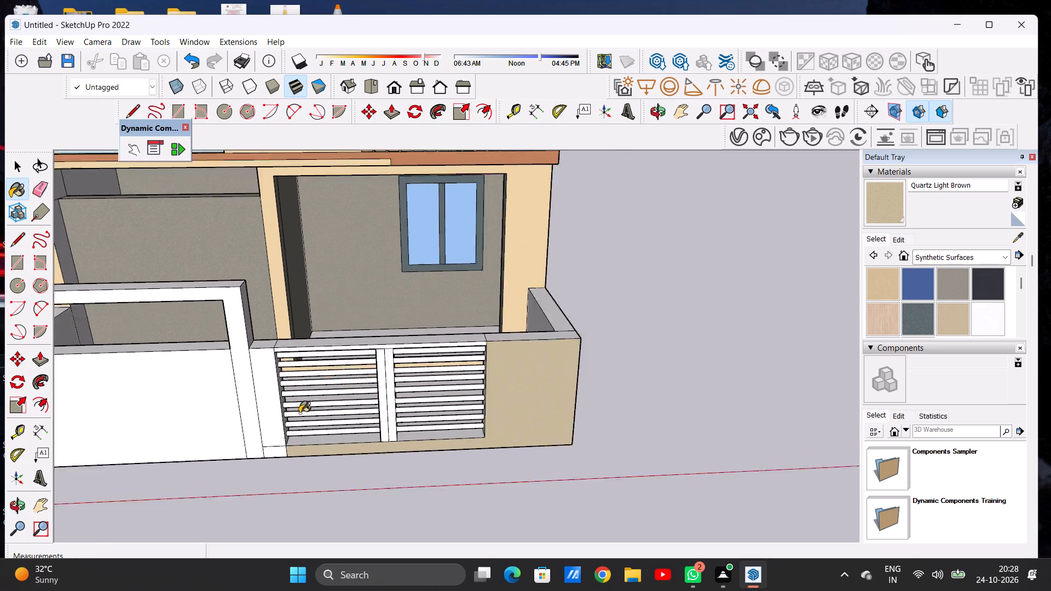
scroll(299, 413, "up", 3)
left_click(255, 411)
scroll(263, 441, "down", 1)
scroll(263, 441, "up", 7)
left_click(277, 467)
scroll(288, 445, "down", 10)
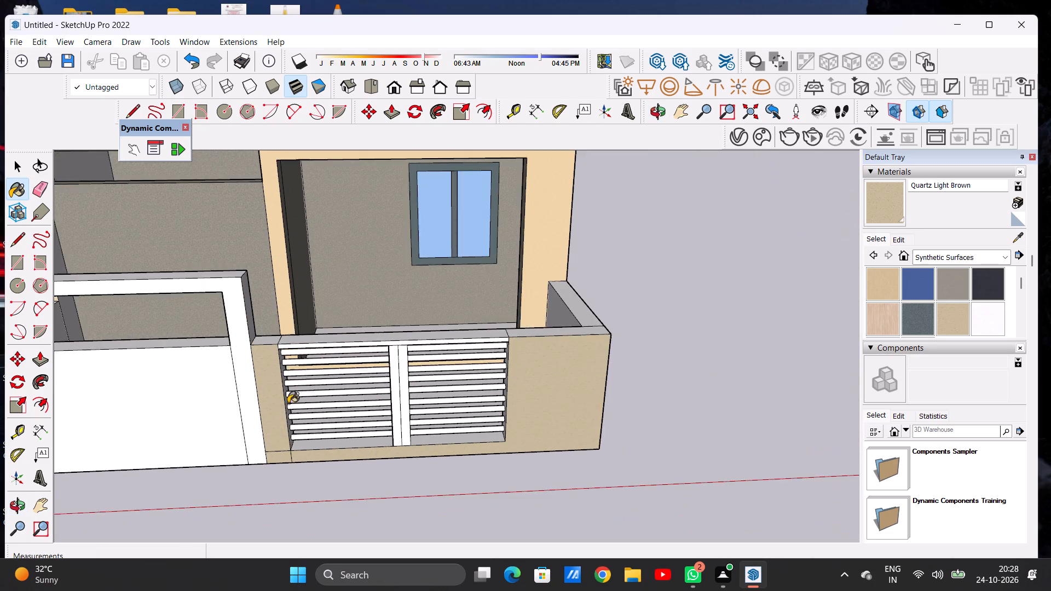
Paint the top faces of the compound wall sections on both sides of the gate with Quartz Light Brown.
middle_click_drag(311, 350, 290, 441)
scroll(276, 376, "up", 13)
left_click(206, 352)
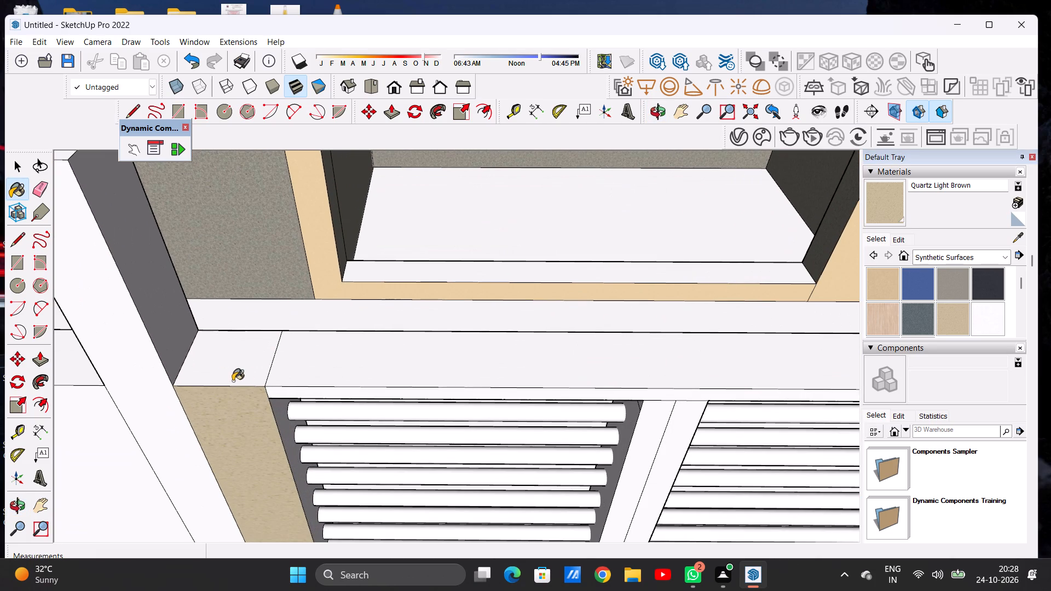
scroll(361, 357, "down", 13)
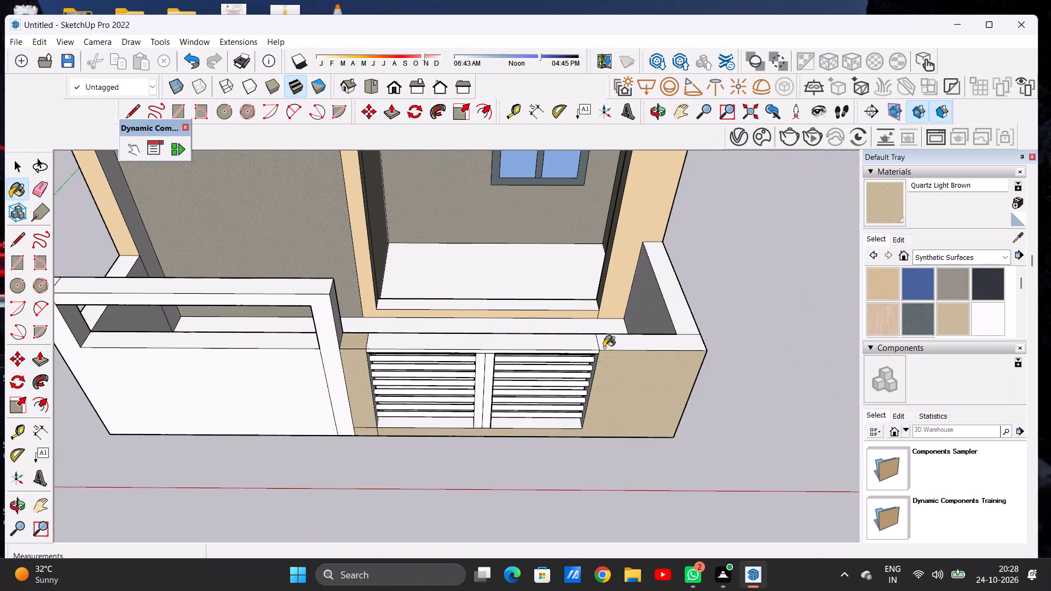
scroll(638, 351, "up", 5)
scroll(638, 351, "down", 1)
scroll(638, 351, "up", 3)
left_click(623, 333)
Paint the inner faces of the compound wall sections on both sides of the gate with Quartz Light Brown.
scroll(590, 364, "down", 6)
middle_click_drag(642, 334, 369, 346)
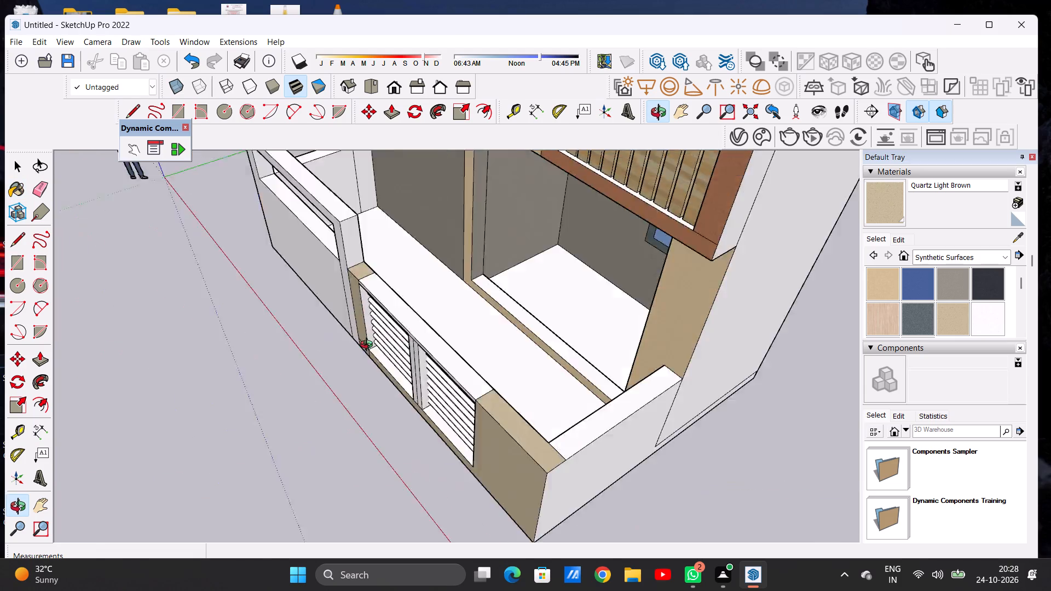
middle_click_drag(369, 346, 131, 341)
scroll(304, 429, "up", 6)
scroll(398, 387, "up", 5)
left_click(384, 393)
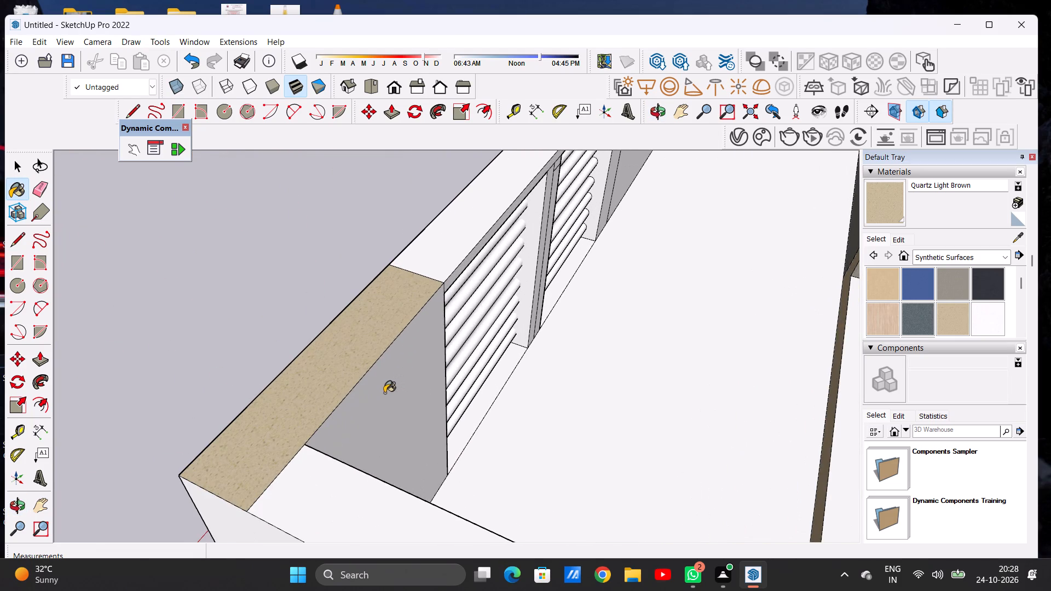
scroll(390, 413, "down", 2)
scroll(391, 415, "up", 2)
scroll(391, 415, "down", 7)
scroll(600, 210, "up", 1)
scroll(597, 209, "down", 1)
scroll(588, 209, "up", 5)
scroll(514, 199, "up", 3)
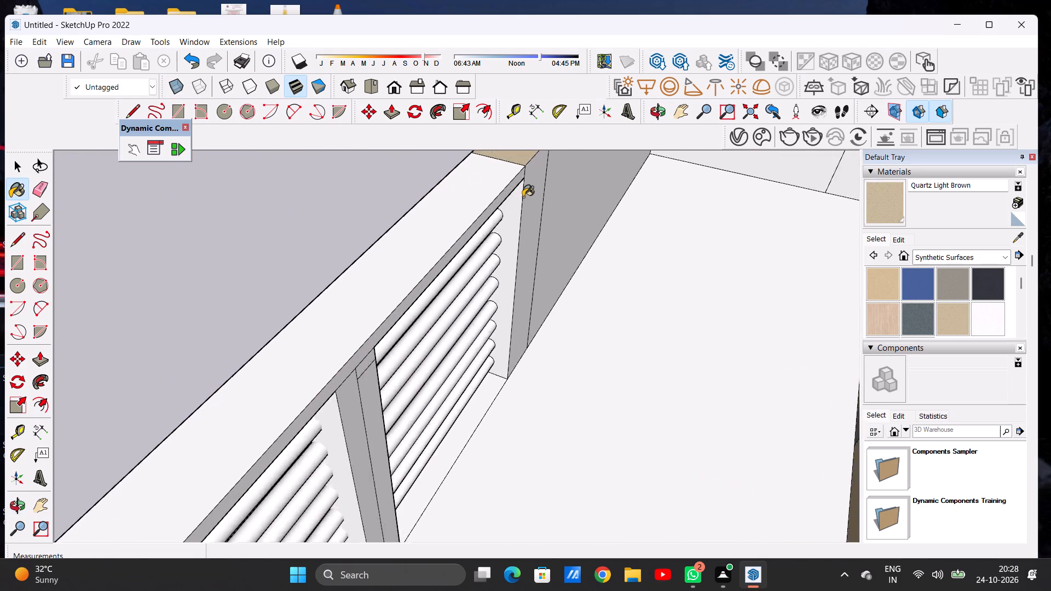
scroll(523, 197, "up", 2)
left_click(540, 191)
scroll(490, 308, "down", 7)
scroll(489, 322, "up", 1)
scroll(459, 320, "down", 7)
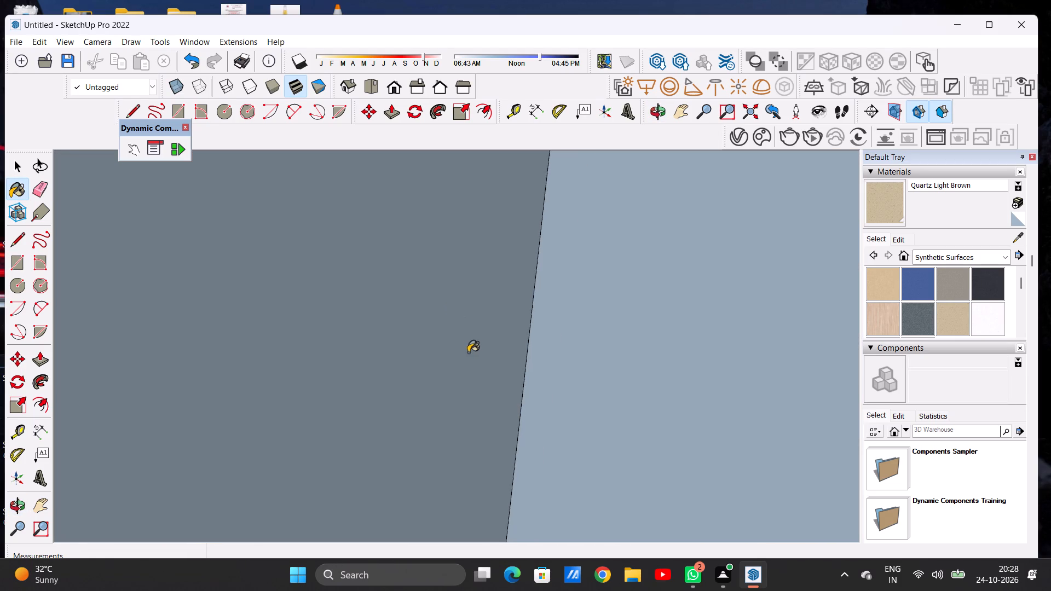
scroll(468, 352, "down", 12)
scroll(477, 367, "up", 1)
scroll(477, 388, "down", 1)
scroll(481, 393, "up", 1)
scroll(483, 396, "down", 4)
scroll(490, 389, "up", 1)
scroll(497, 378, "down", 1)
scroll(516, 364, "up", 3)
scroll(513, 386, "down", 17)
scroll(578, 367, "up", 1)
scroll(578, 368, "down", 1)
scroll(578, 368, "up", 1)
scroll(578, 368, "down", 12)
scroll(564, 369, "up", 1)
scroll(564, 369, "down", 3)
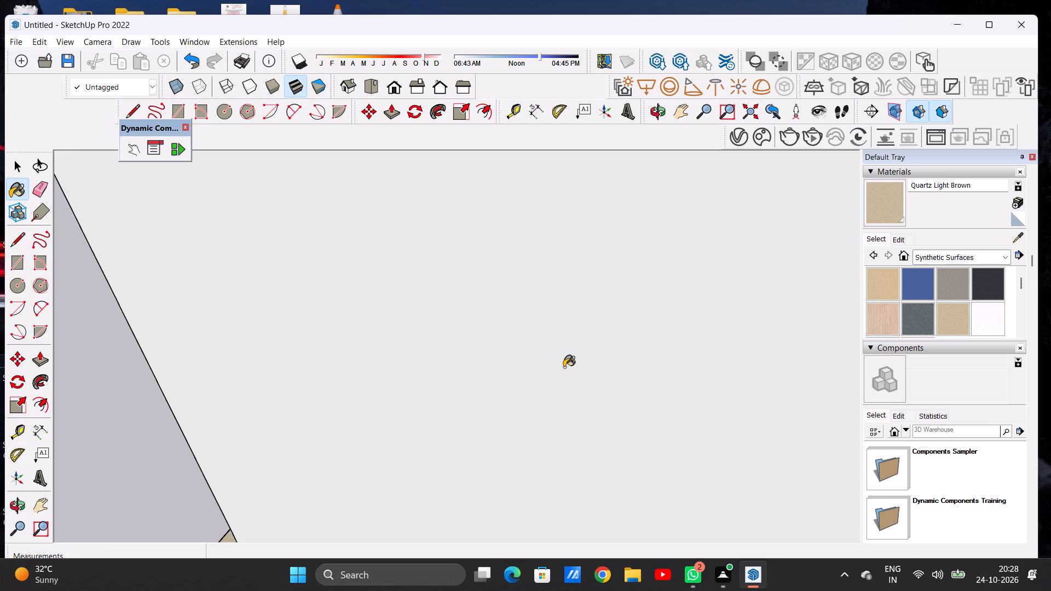
Paint the outer, top and inner faces of the compound wall's side return at the gate end with Quartz Light Brown.
scroll(564, 367, "down", 20)
scroll(564, 367, "down", 20)
scroll(564, 367, "down", 9)
middle_click_drag(349, 438, 758, 343)
scroll(595, 442, "up", 2)
scroll(594, 444, "down", 1)
scroll(593, 445, "up", 20)
scroll(593, 445, "up", 1)
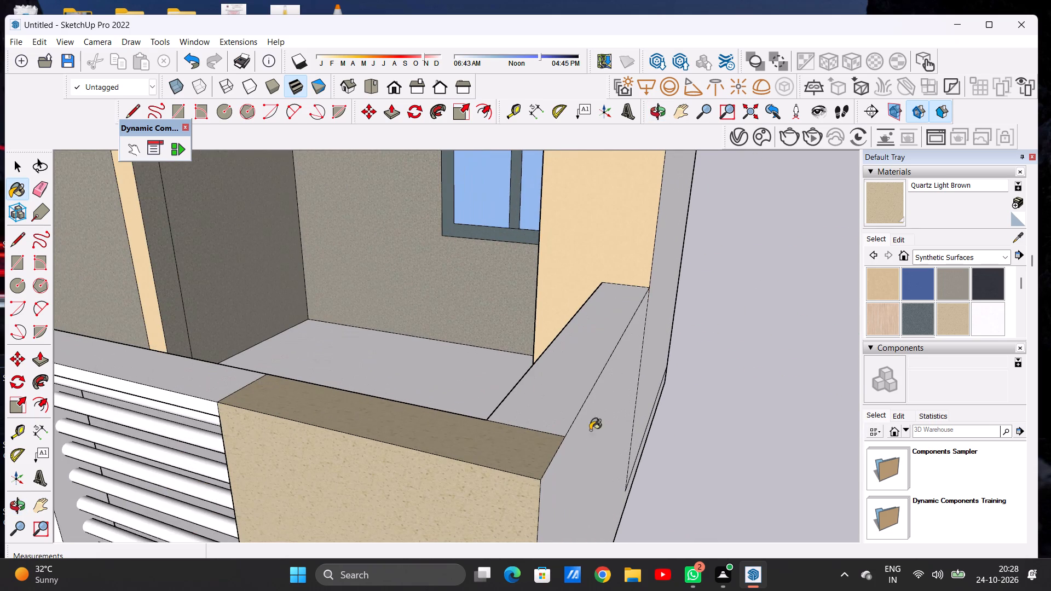
left_click(559, 457)
left_click(556, 408)
scroll(548, 415, "down", 7)
middle_click_drag(466, 372, 747, 350)
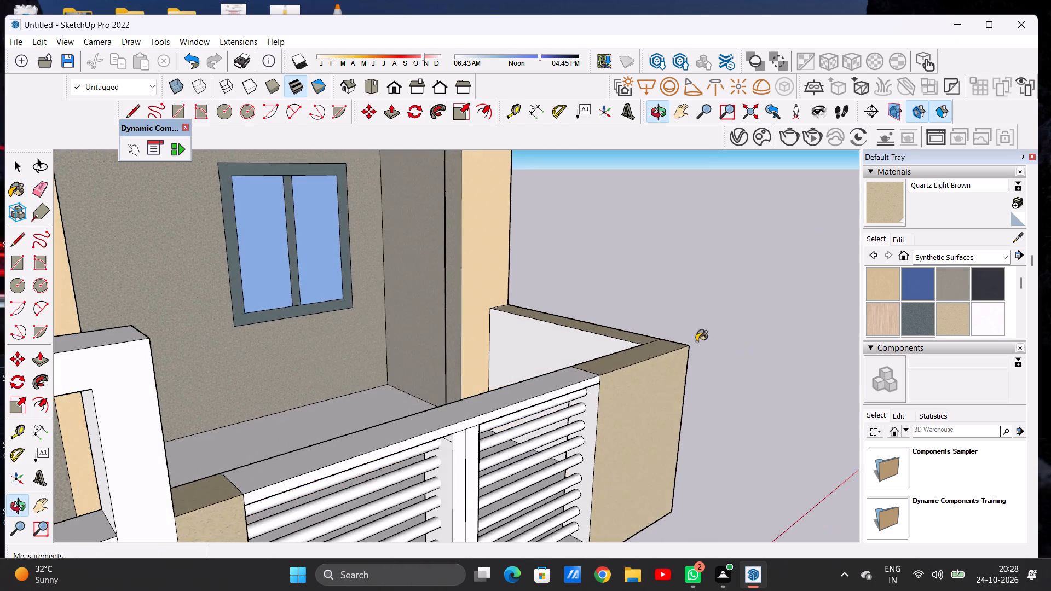
scroll(648, 340, "up", 6)
left_click(526, 341)
Examine the compound wall and slatted gate from the front for the remaining white parts.
scroll(611, 335, "down", 19)
middle_click_drag(516, 358, 451, 341)
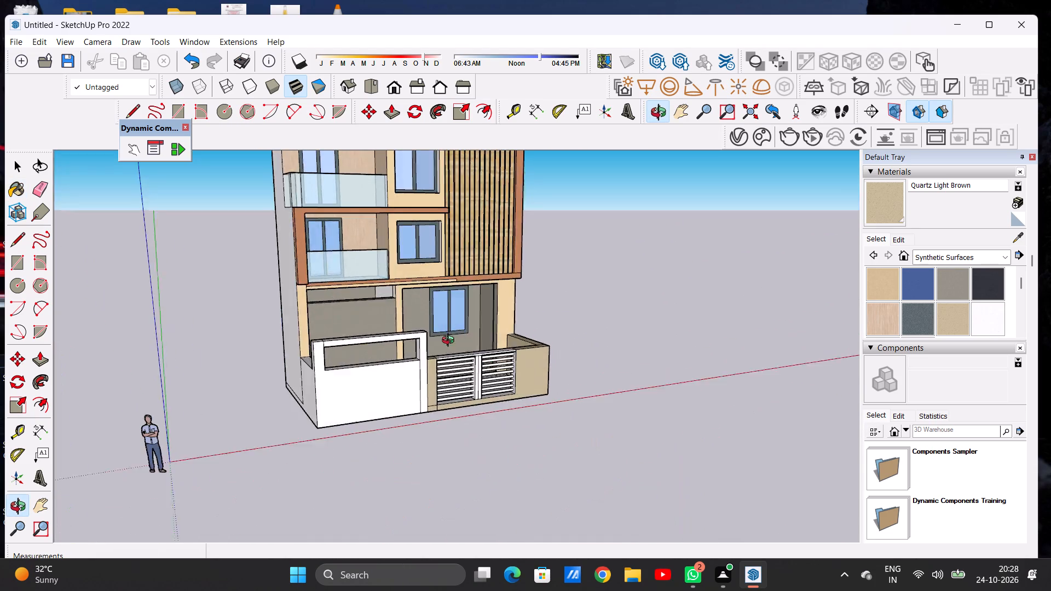
middle_click_drag(451, 341, 434, 314)
scroll(523, 390, "up", 7)
key("space")
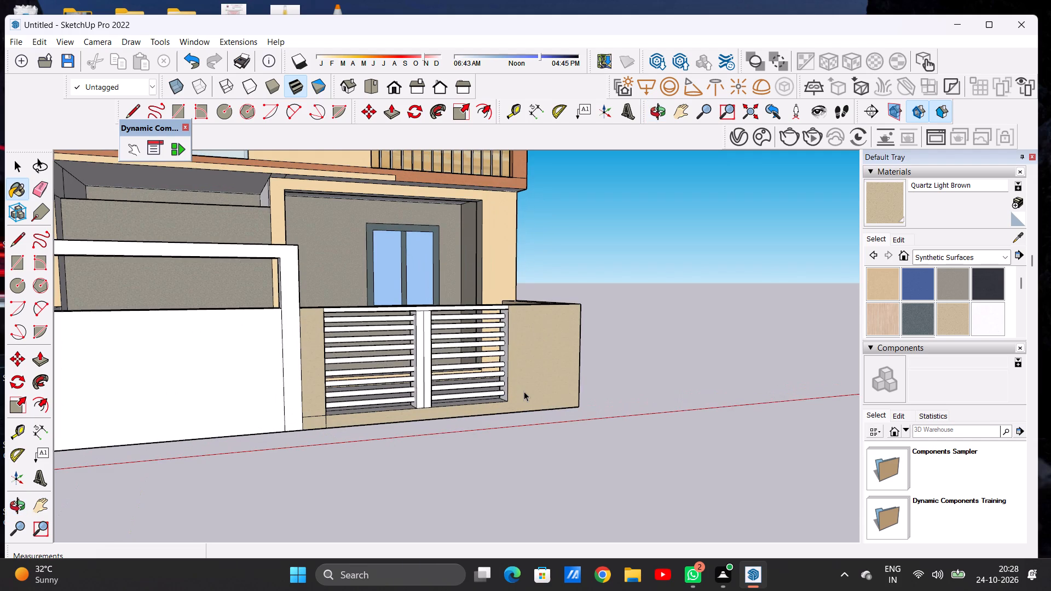
scroll(524, 391, "up", 1)
scroll(309, 376, "down", 6)
middle_click_drag(391, 391, 327, 419)
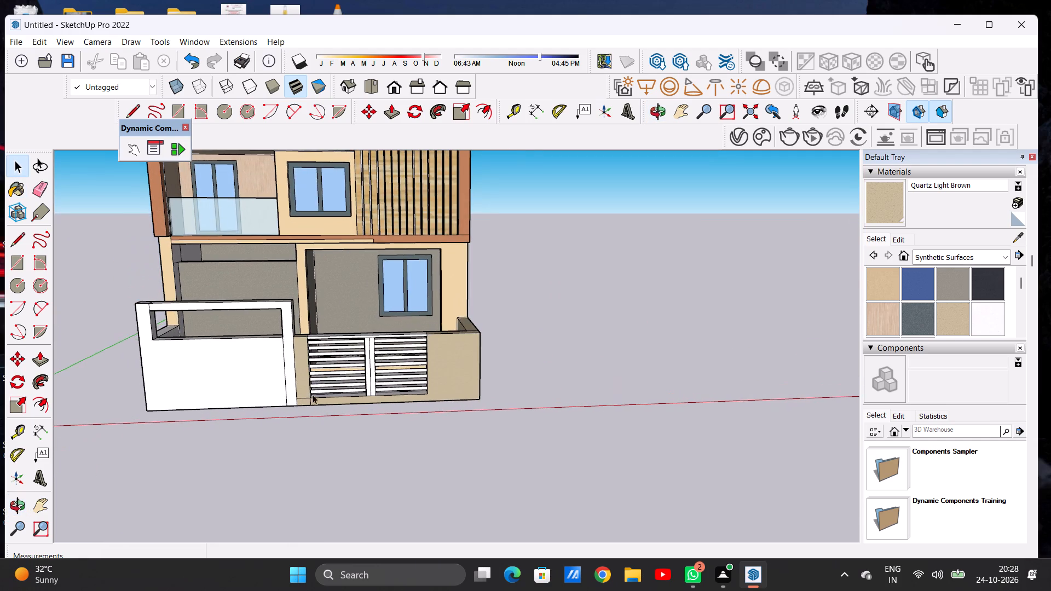
scroll(328, 351, "up", 7)
middle_click_drag(468, 319, 440, 360)
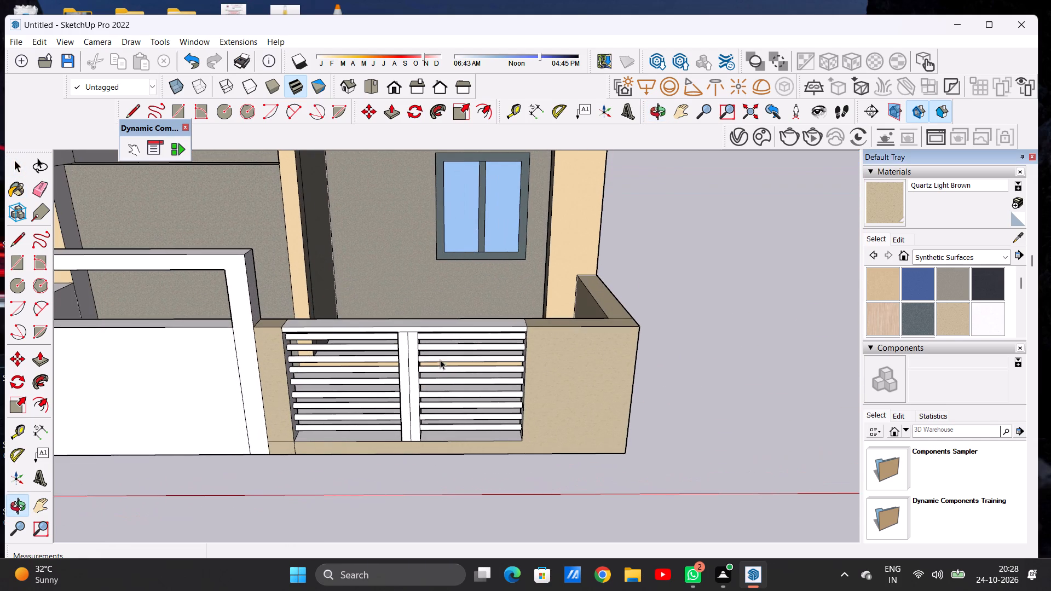
Paint the top and front faces of the slatted gate's top rail with Color M06 from the Colors collection.
left_click(995, 261)
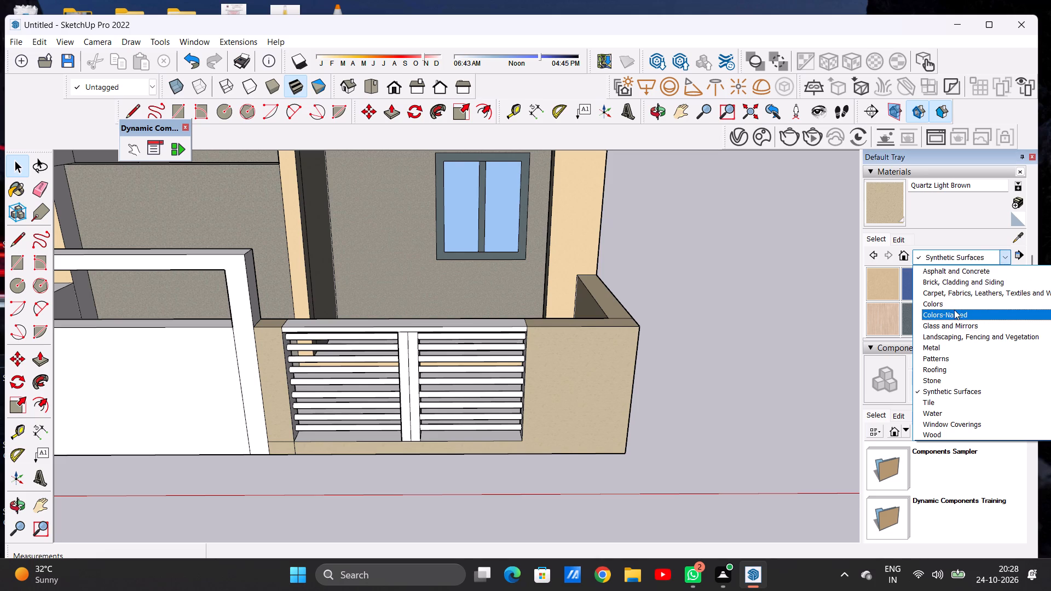
left_click(951, 308)
scroll(949, 308, "down", 4)
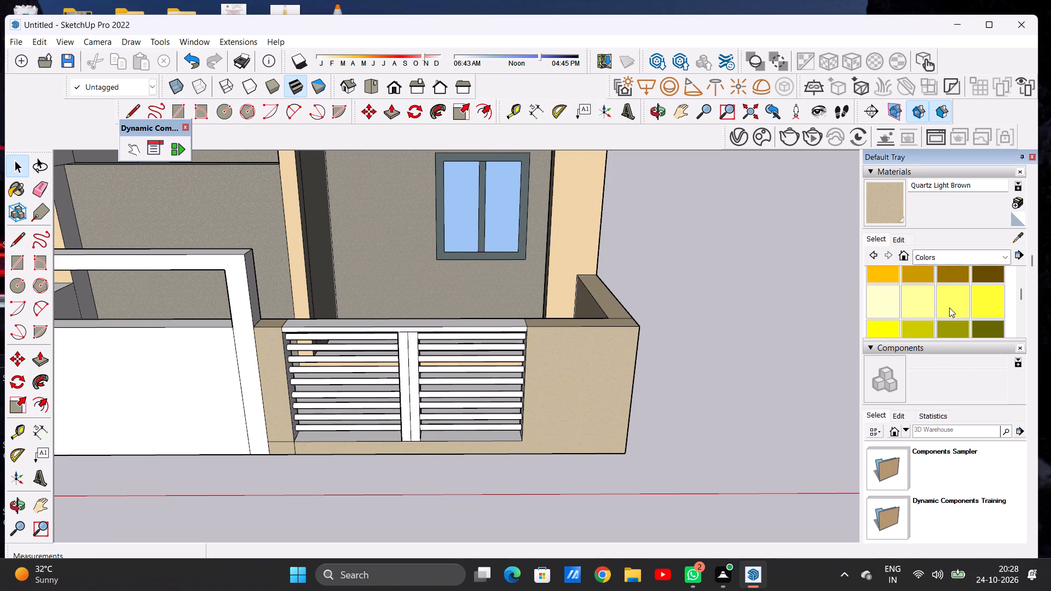
scroll(949, 308, "down", 11)
scroll(957, 255, "up", 1)
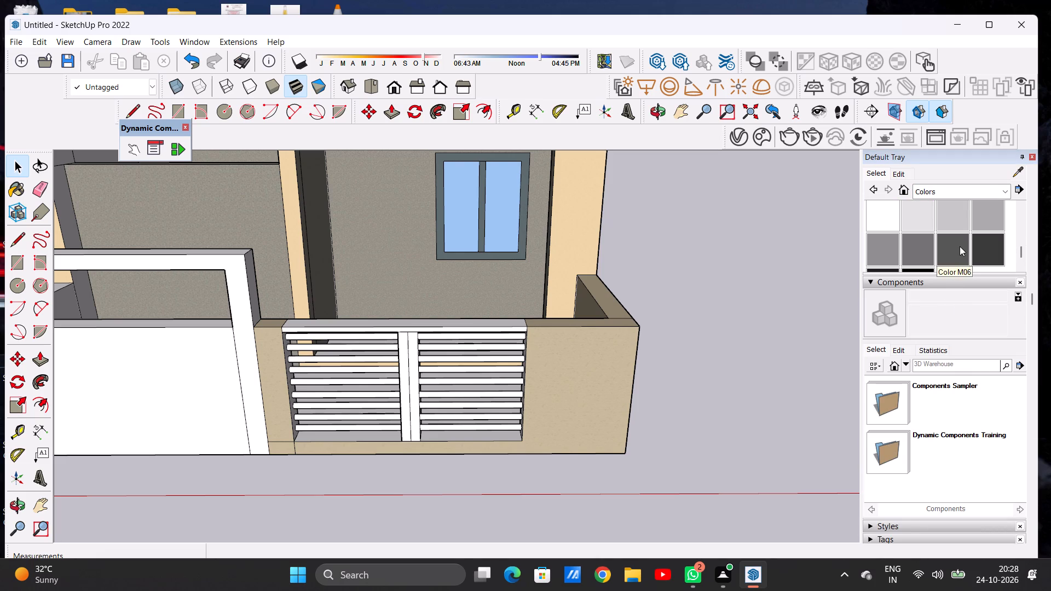
scroll(961, 246, "down", 2)
scroll(968, 194, "up", 1)
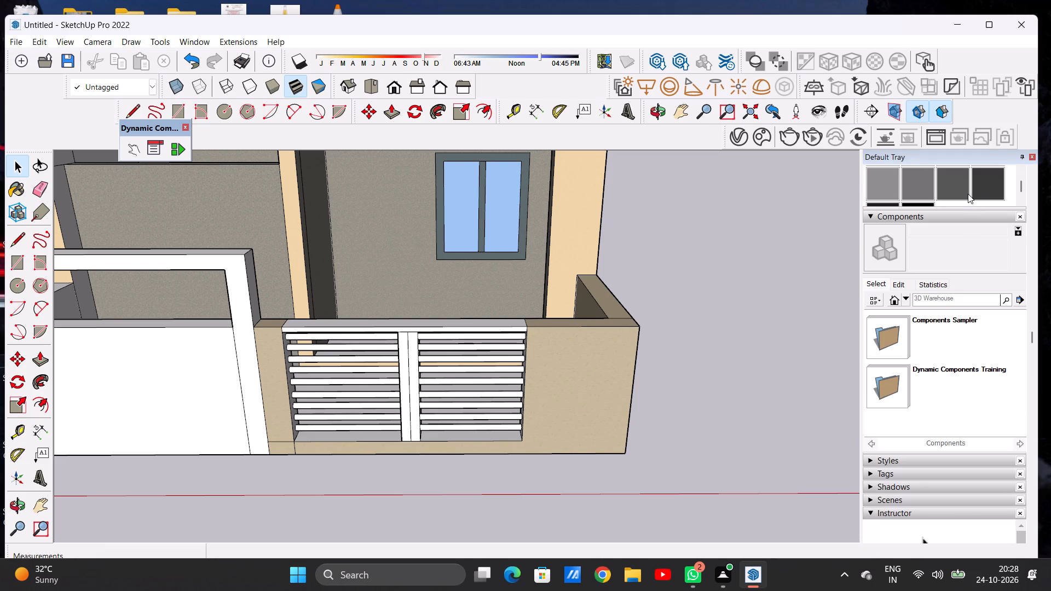
scroll(967, 190, "down", 1)
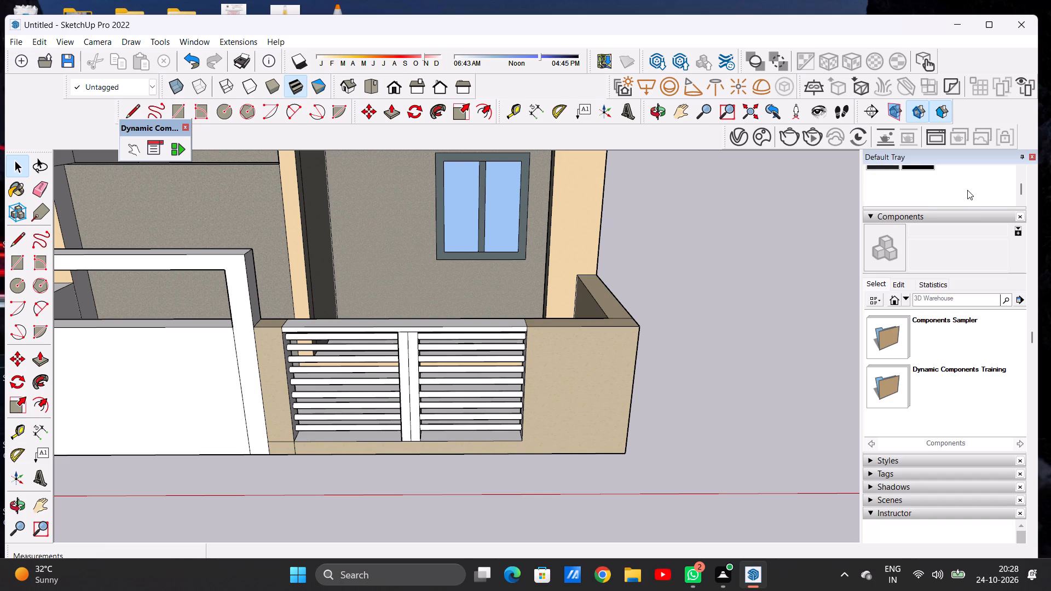
scroll(967, 190, "up", 3)
scroll(966, 190, "down", 3)
scroll(966, 190, "up", 1)
left_click(951, 187)
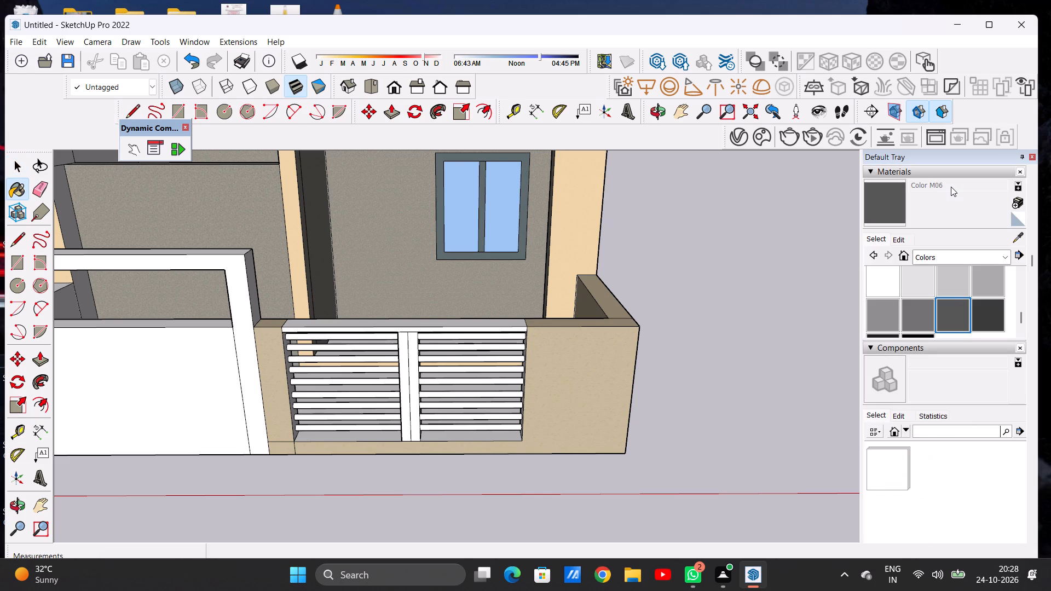
left_click(923, 320)
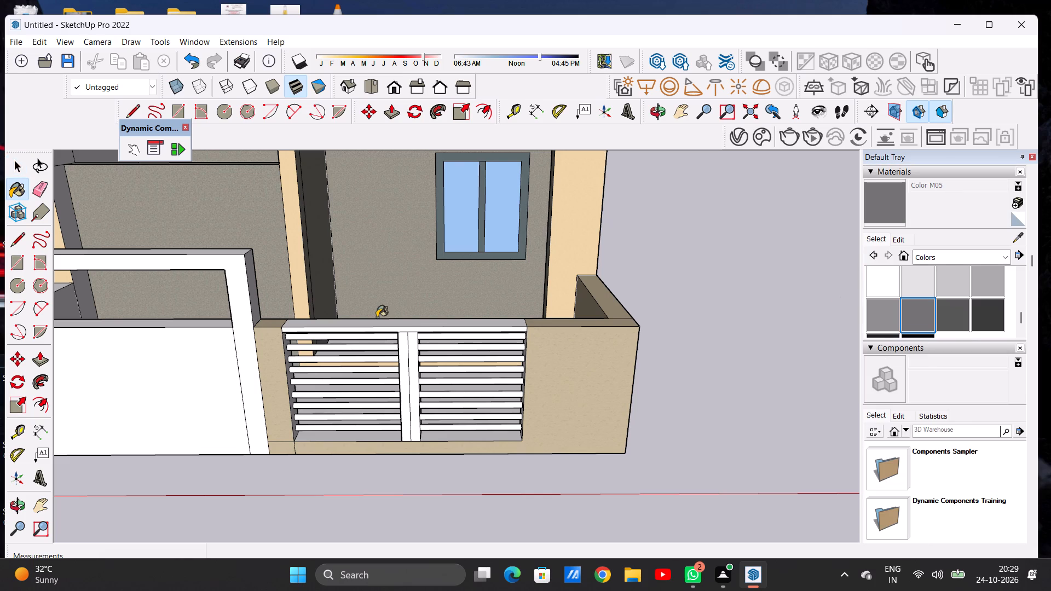
left_click(955, 315)
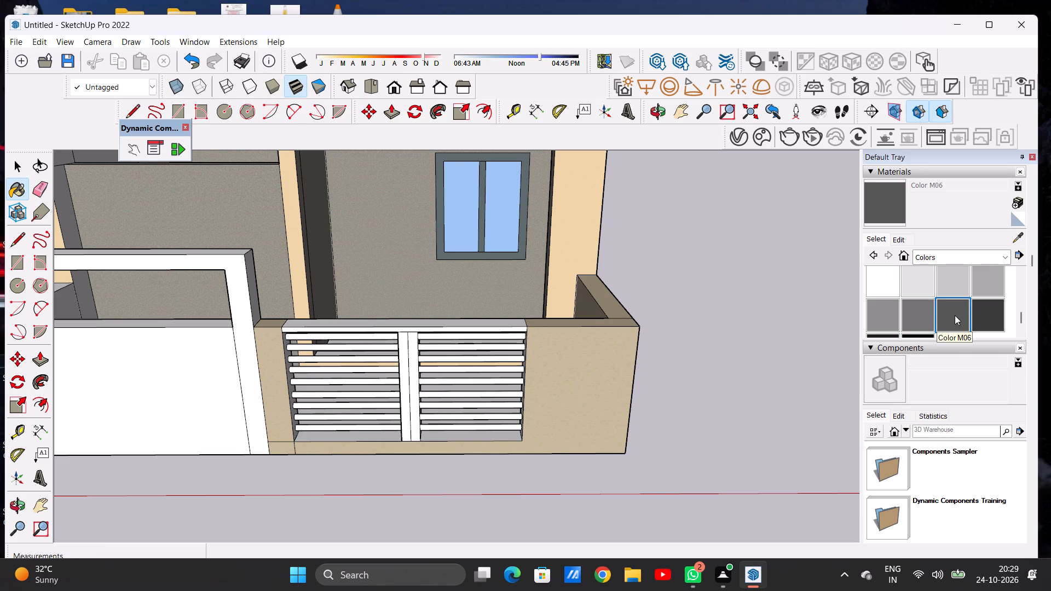
scroll(435, 343, "up", 12)
left_click(405, 278)
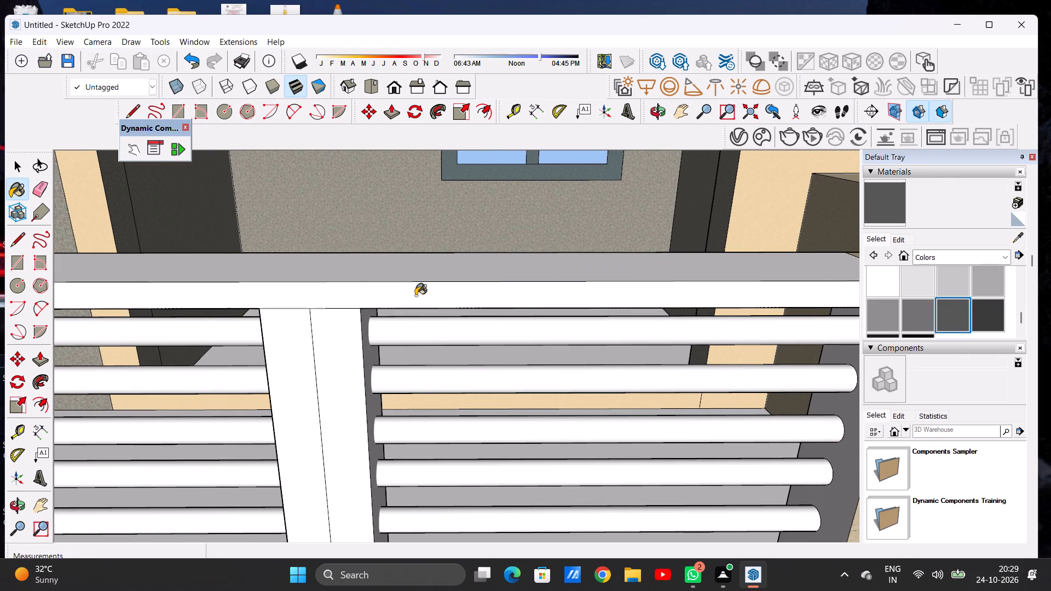
left_click(415, 296)
Paint the front and side faces of the gate's central post with Color M06.
scroll(459, 292, "down", 17)
middle_click_drag(378, 354, 369, 280)
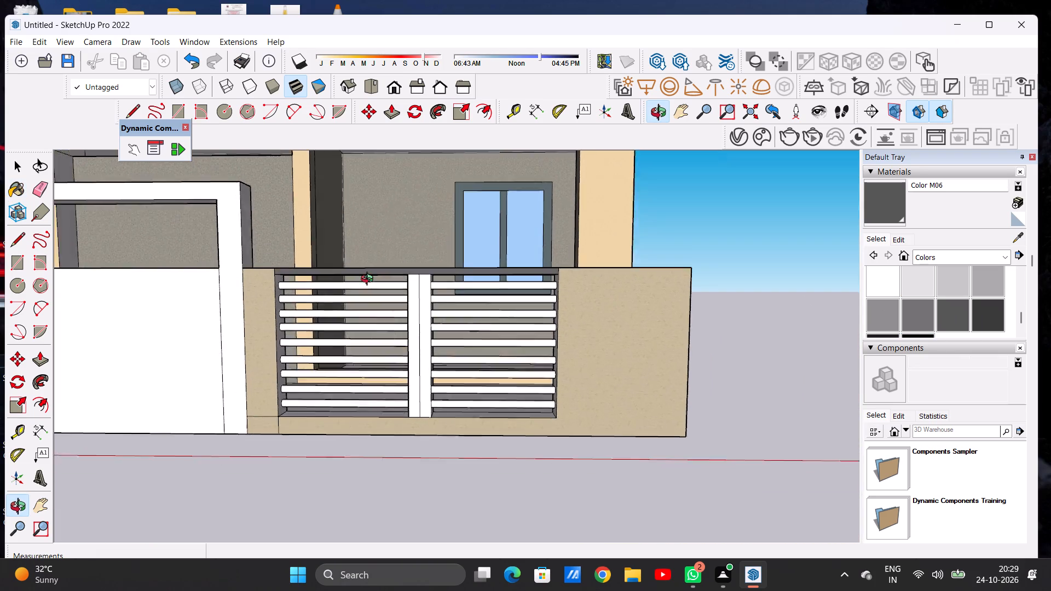
middle_click_drag(369, 280, 348, 266)
scroll(384, 277, "up", 7)
left_click(605, 264)
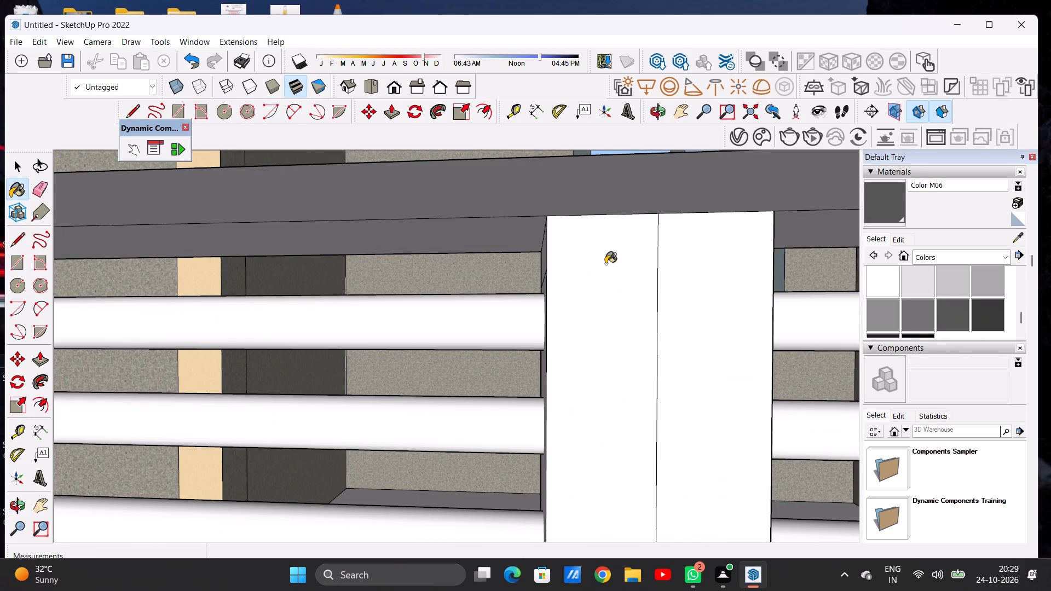
left_click(727, 265)
scroll(539, 289, "down", 13)
middle_click_drag(479, 314, 597, 414)
scroll(530, 294, "up", 8)
left_click(545, 266)
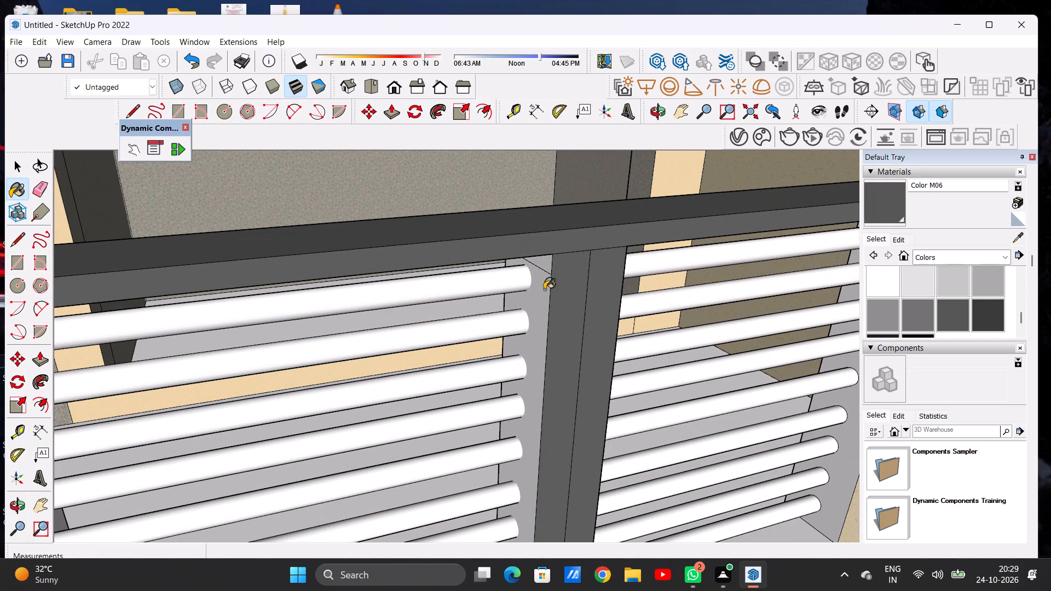
left_click(544, 289)
scroll(407, 298, "down", 12)
middle_click_drag(502, 305, 248, 270)
scroll(459, 325, "up", 6)
left_click(440, 298)
Paint the inner side faces and bottom faces of the gate opening with Color M06.
scroll(447, 303, "down", 1)
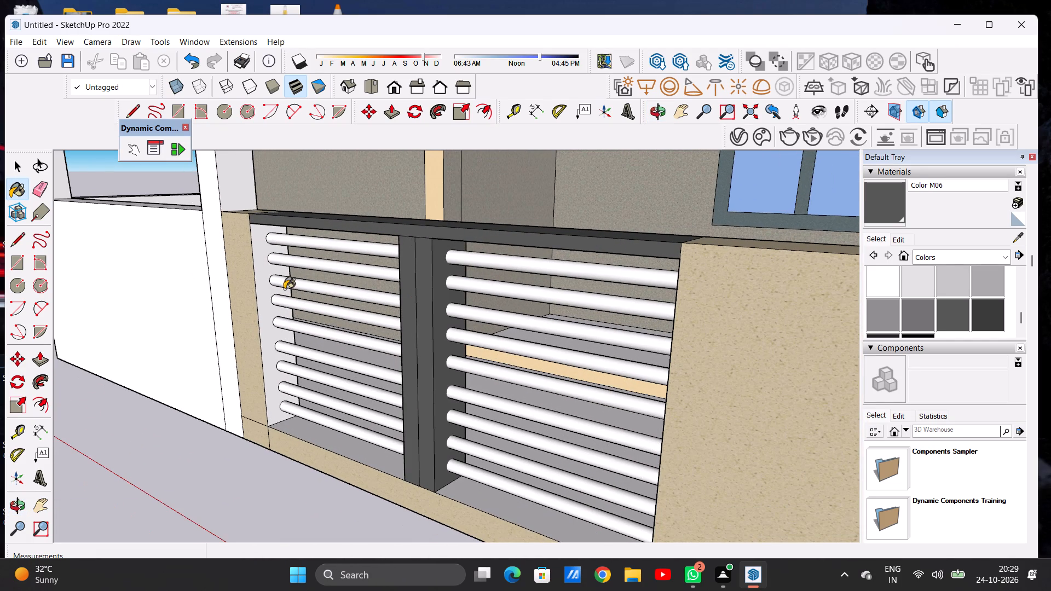
left_click(259, 265)
scroll(303, 308, "down", 9)
middle_click_drag(352, 372, 648, 392)
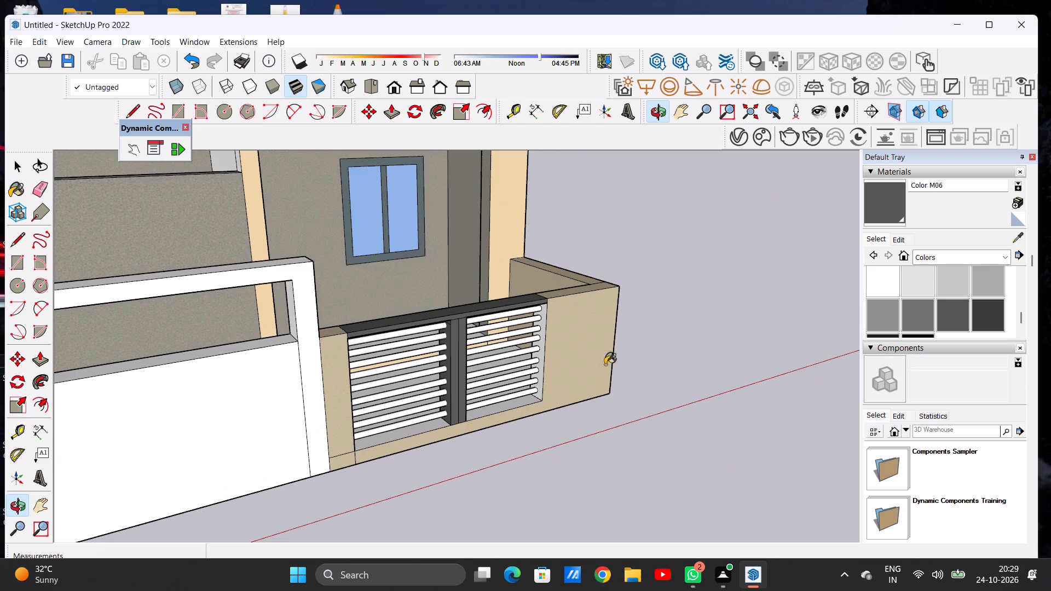
scroll(560, 344, "up", 6)
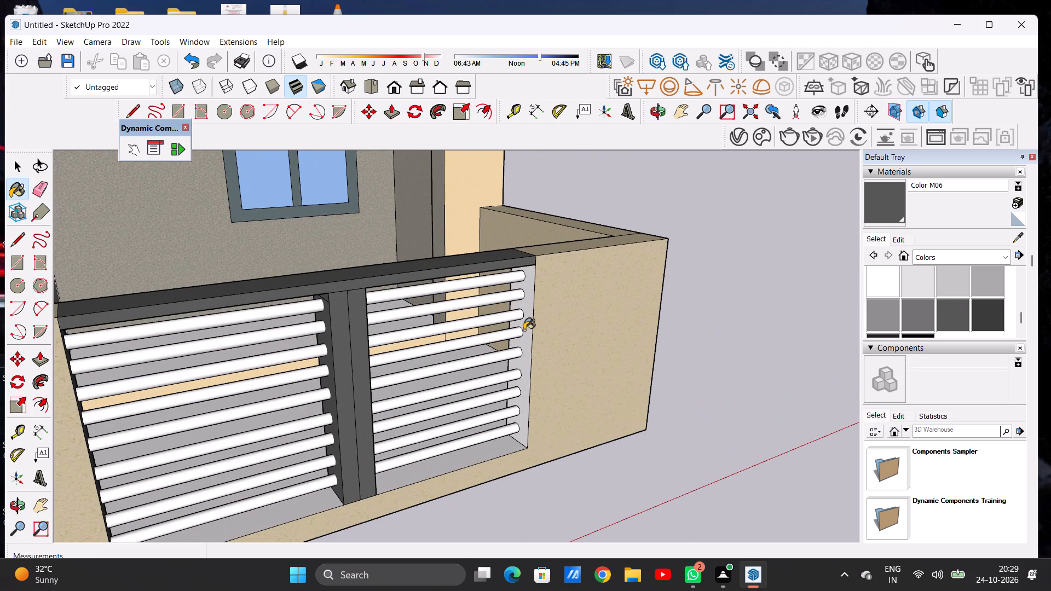
left_click(524, 330)
left_click(429, 463)
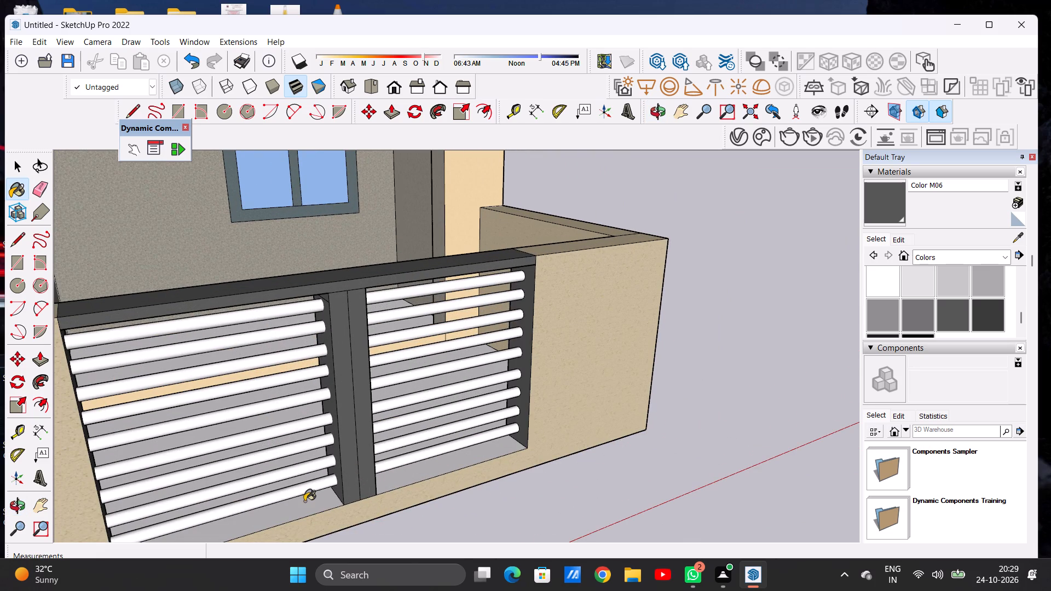
left_click(304, 505)
Paint the top two horizontal slats of the gate with Color M06.
scroll(334, 467, "down", 6)
middle_click_drag(417, 419, 416, 363)
scroll(340, 380, "up", 5)
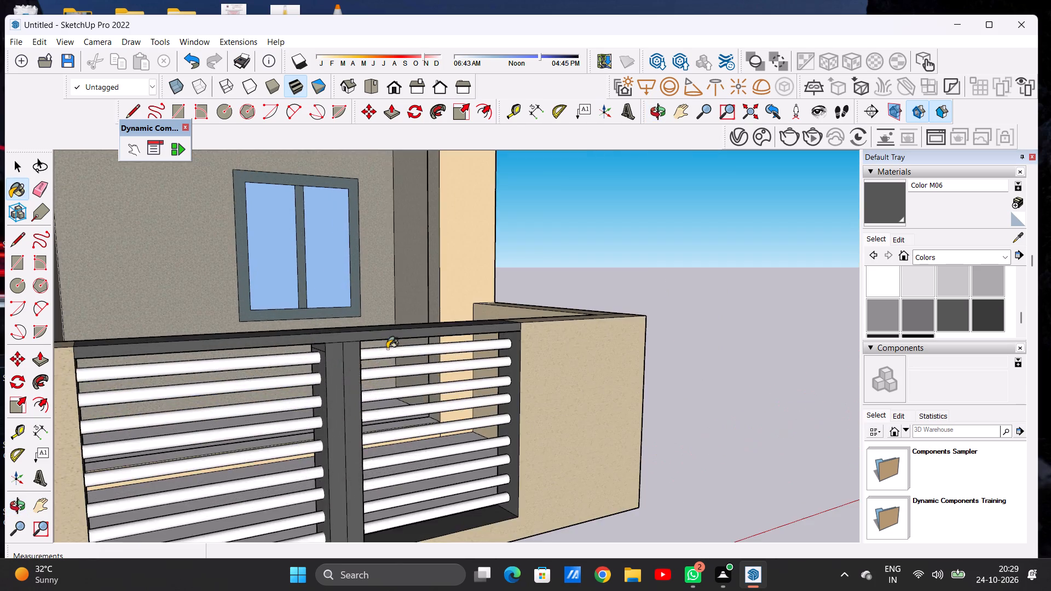
scroll(387, 349, "up", 6)
left_click(386, 372)
left_click(444, 470)
left_click(450, 478)
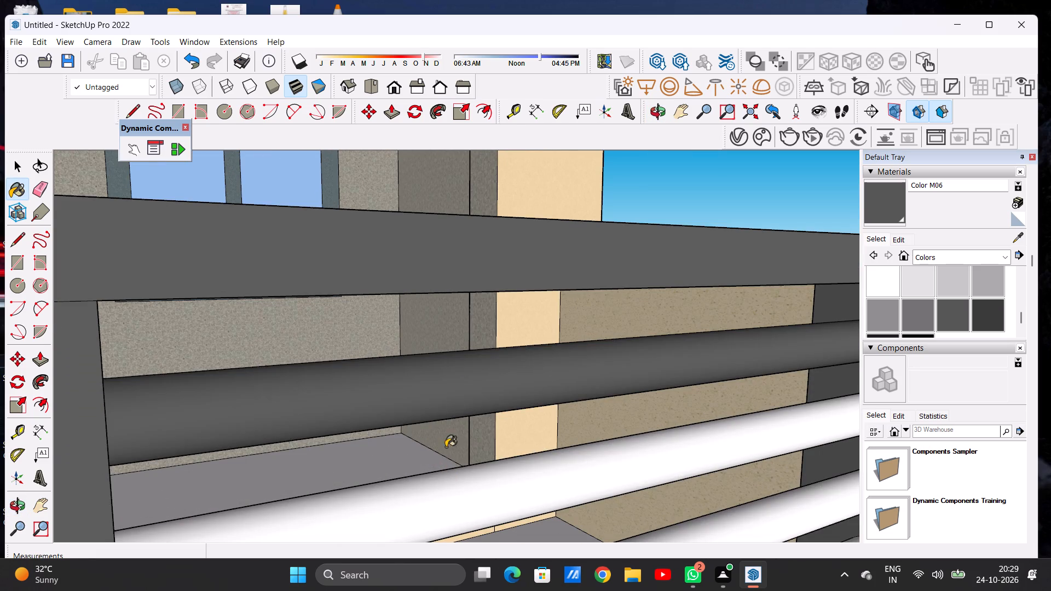
Paint the remaining white horizontal slats down to the bottom of the gate with Color M06.
scroll(457, 390, "down", 20)
scroll(436, 451, "up", 8)
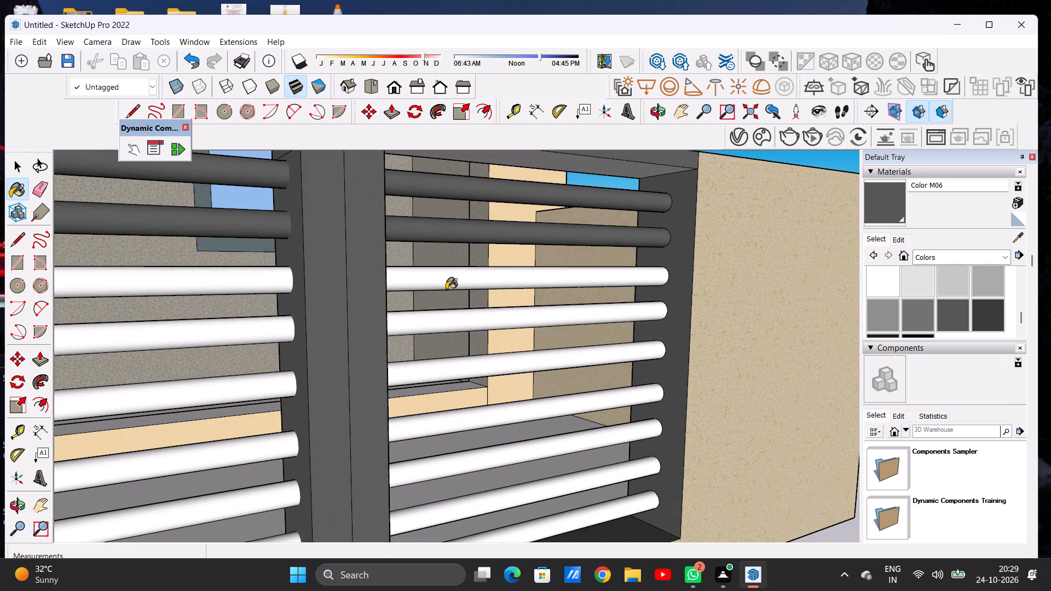
left_click(448, 280)
left_click(436, 321)
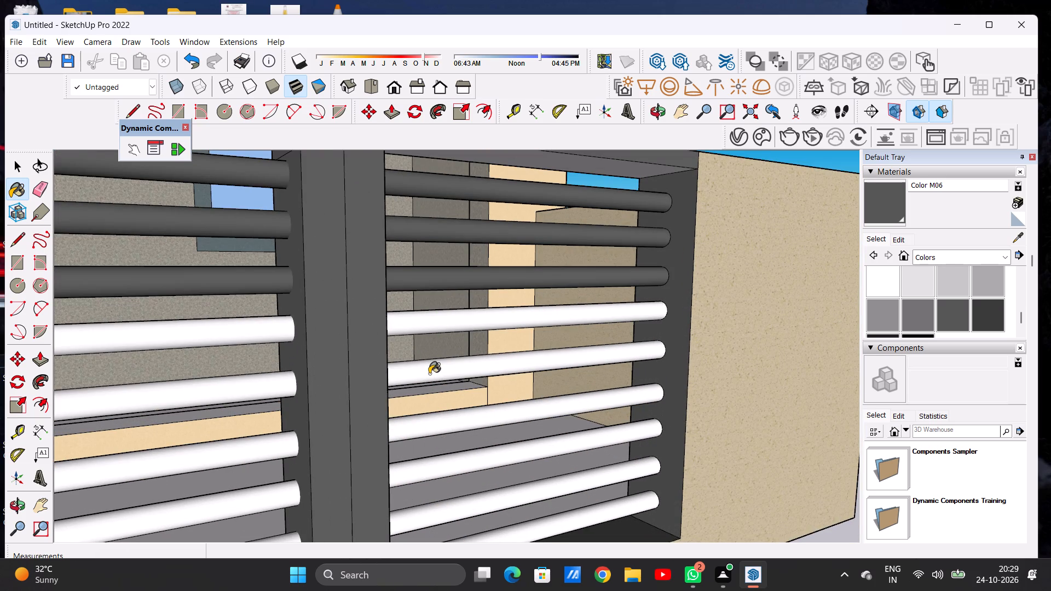
left_click(429, 374)
left_click(441, 415)
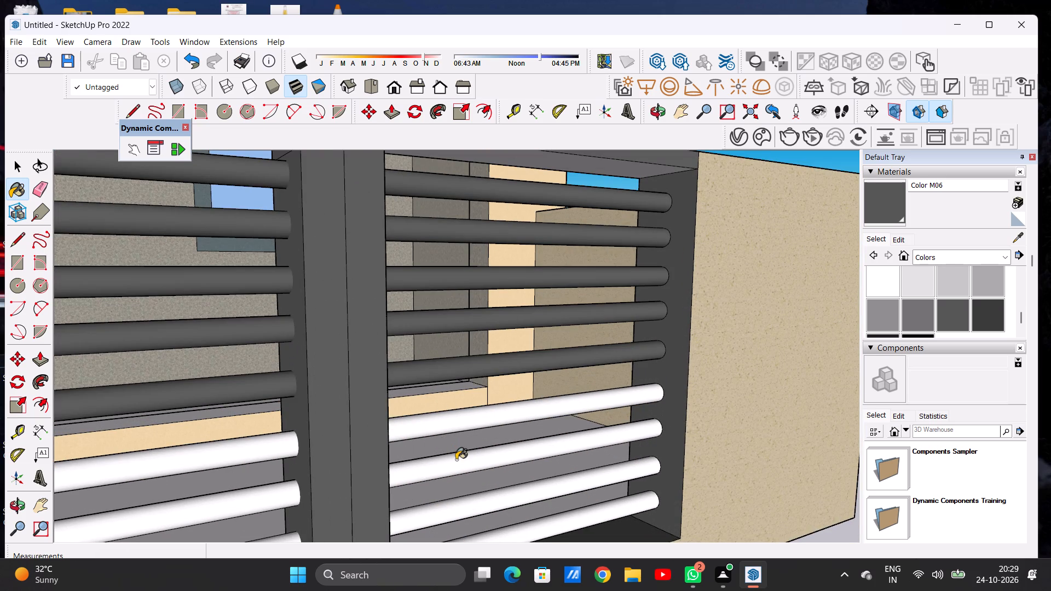
left_click(456, 460)
scroll(423, 360, "down", 9)
scroll(441, 413, "up", 13)
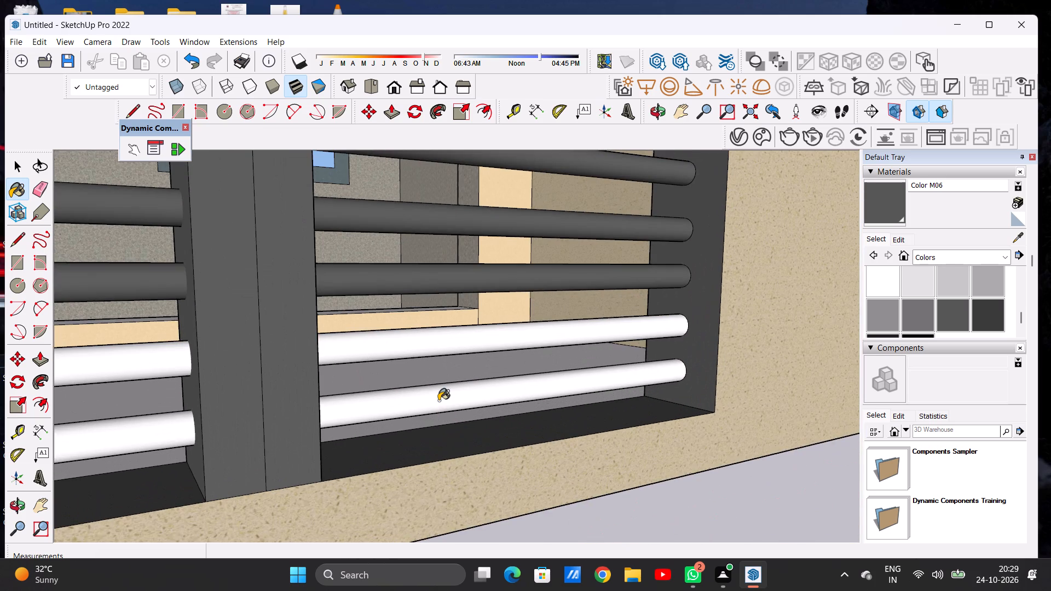
left_click(438, 401)
left_click(446, 344)
key("space")
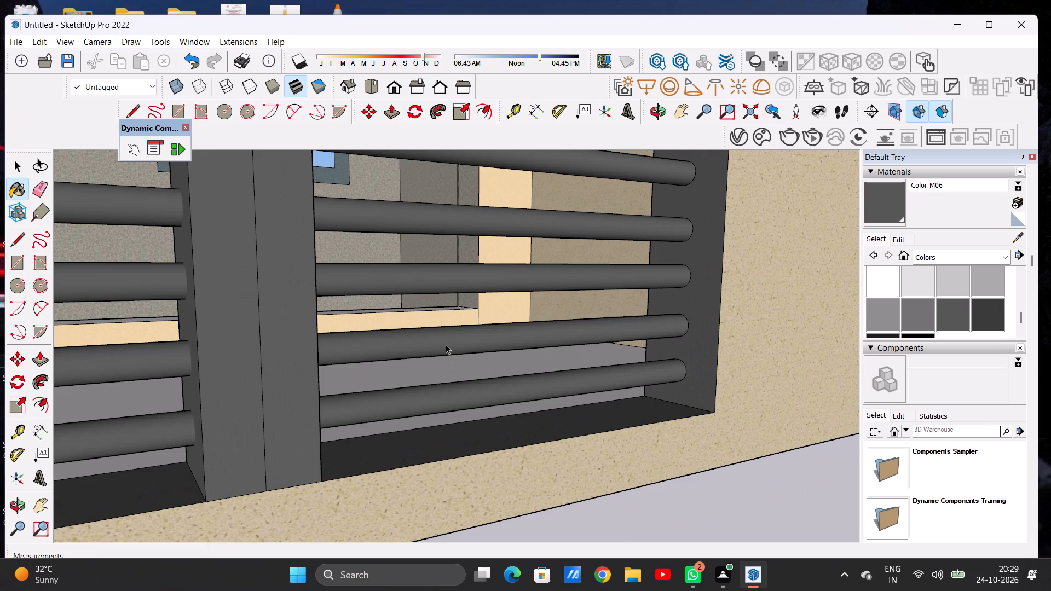
Examine the painted gate and the front facade from a distance for parts still without a material.
scroll(354, 328, "down", 6)
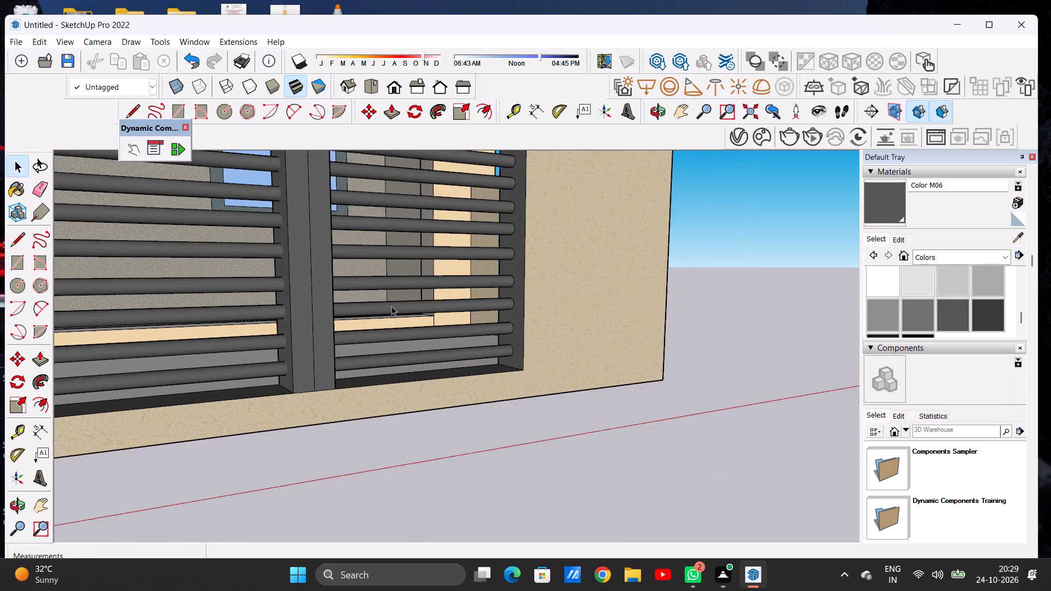
scroll(391, 306, "down", 10)
scroll(384, 356, "up", 1)
scroll(384, 356, "down", 2)
middle_click_drag(441, 335, 328, 369)
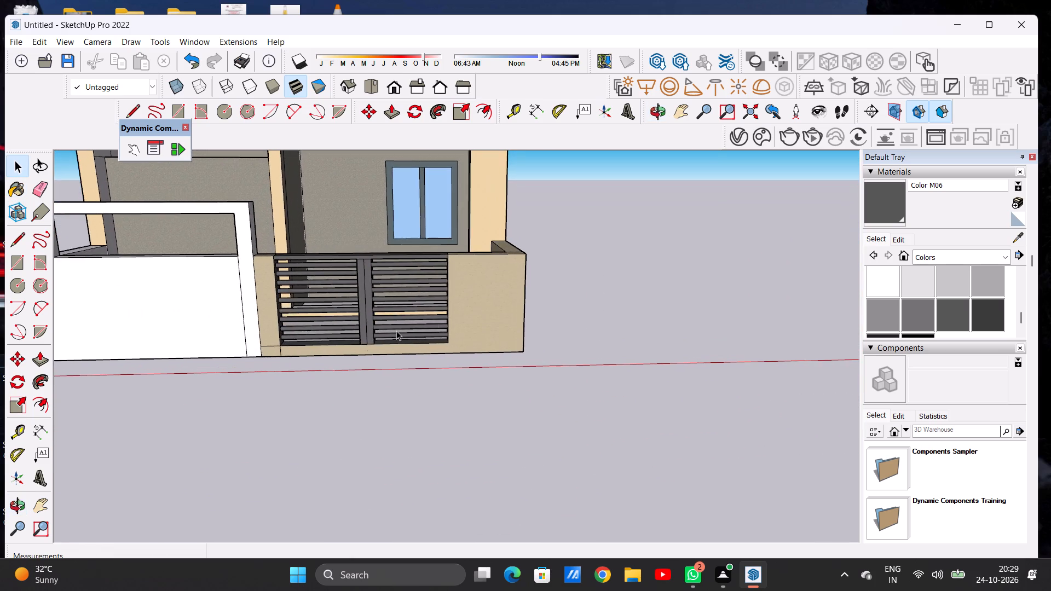
scroll(446, 329, "down", 14)
scroll(423, 325, "up", 6)
scroll(418, 321, "down", 1)
scroll(396, 305, "up", 3)
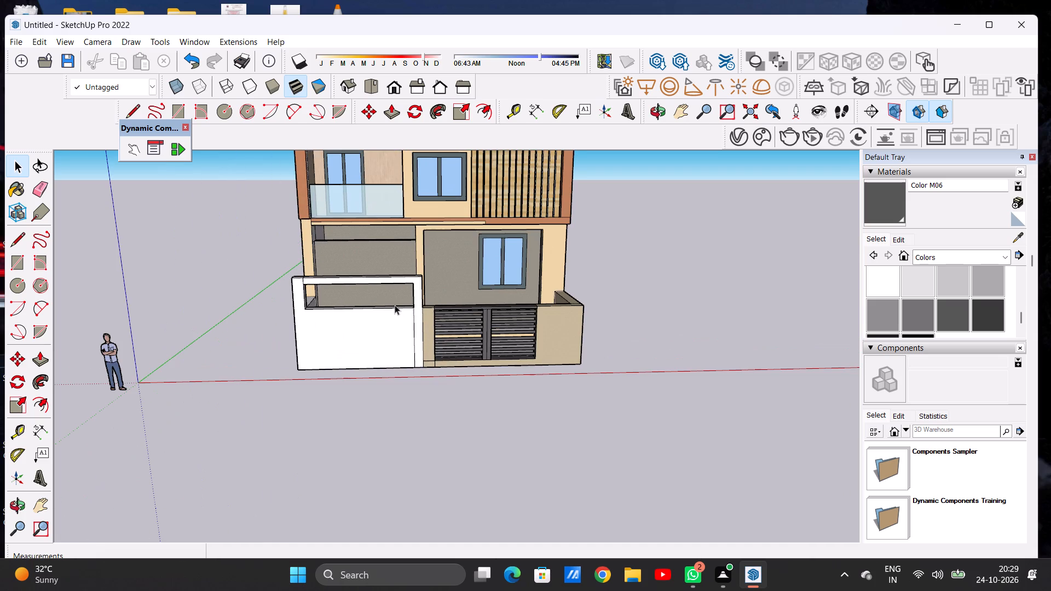
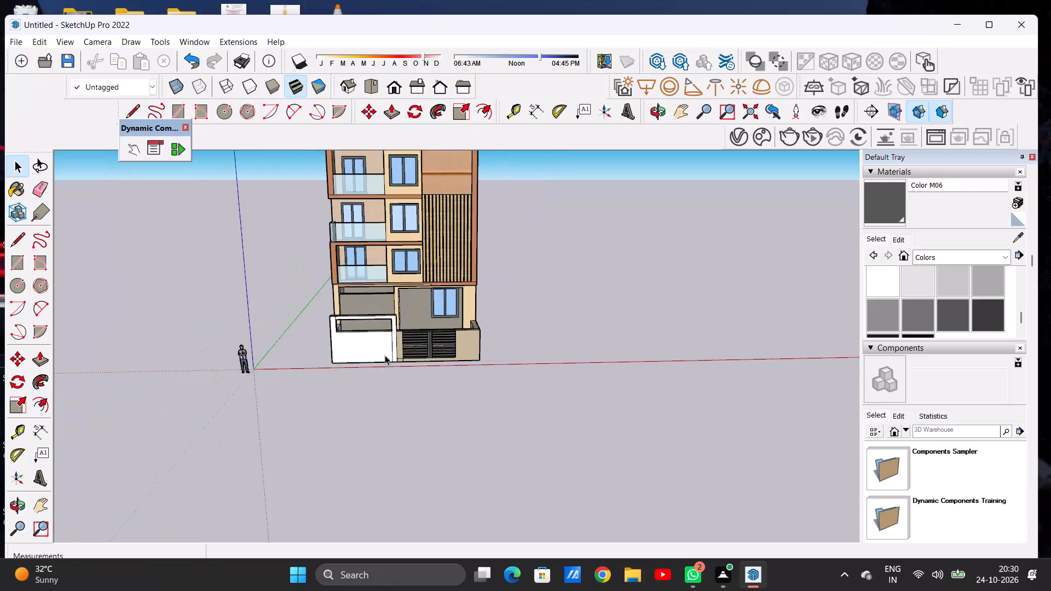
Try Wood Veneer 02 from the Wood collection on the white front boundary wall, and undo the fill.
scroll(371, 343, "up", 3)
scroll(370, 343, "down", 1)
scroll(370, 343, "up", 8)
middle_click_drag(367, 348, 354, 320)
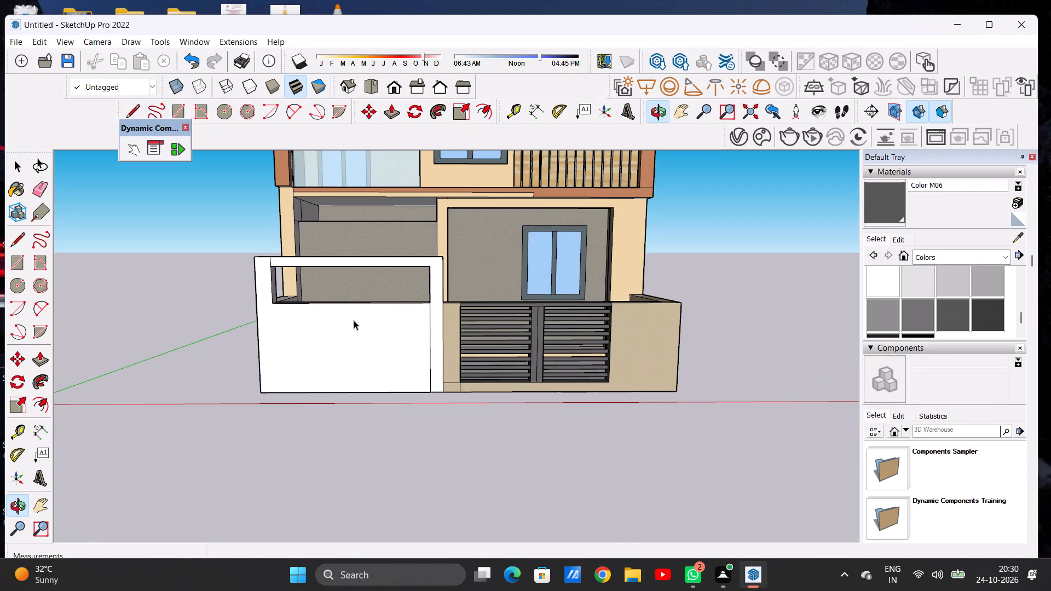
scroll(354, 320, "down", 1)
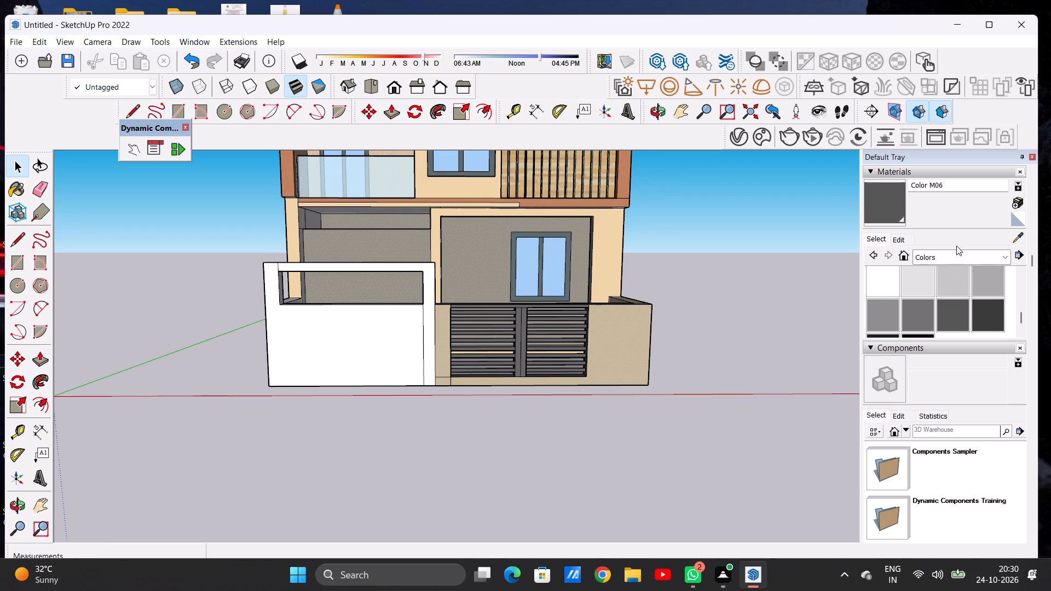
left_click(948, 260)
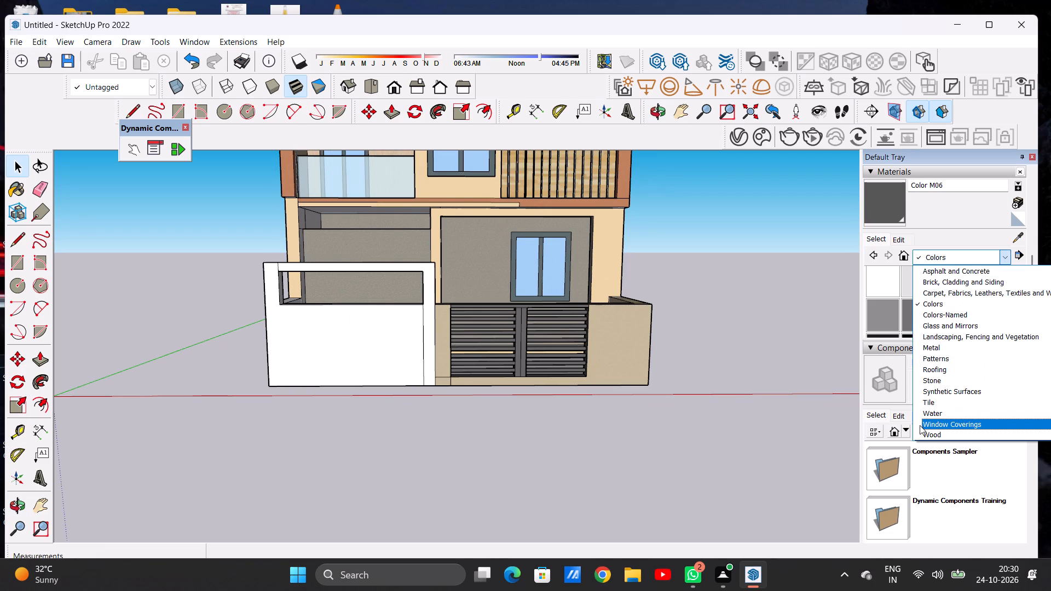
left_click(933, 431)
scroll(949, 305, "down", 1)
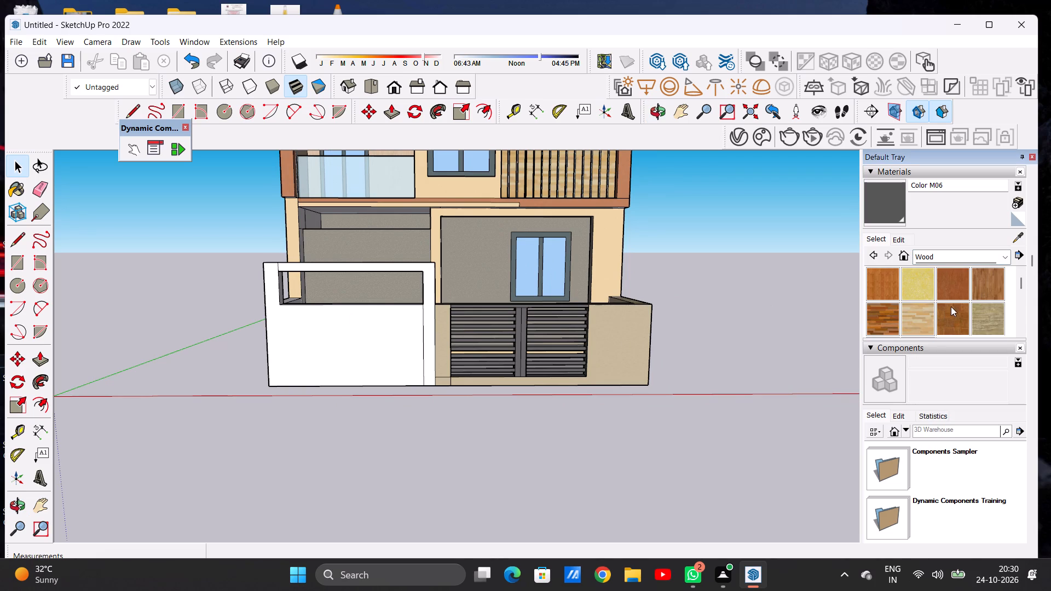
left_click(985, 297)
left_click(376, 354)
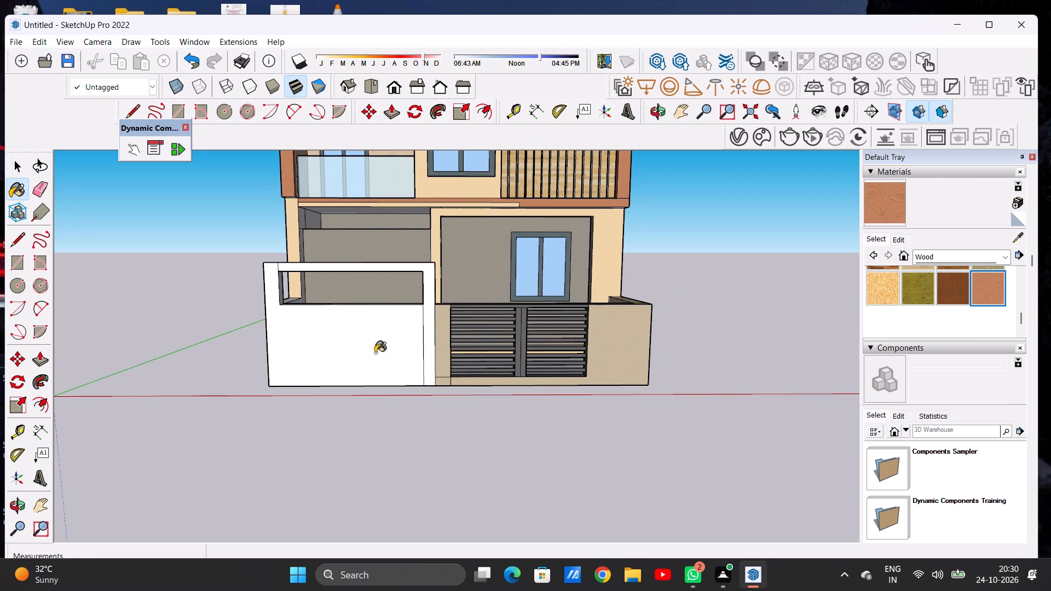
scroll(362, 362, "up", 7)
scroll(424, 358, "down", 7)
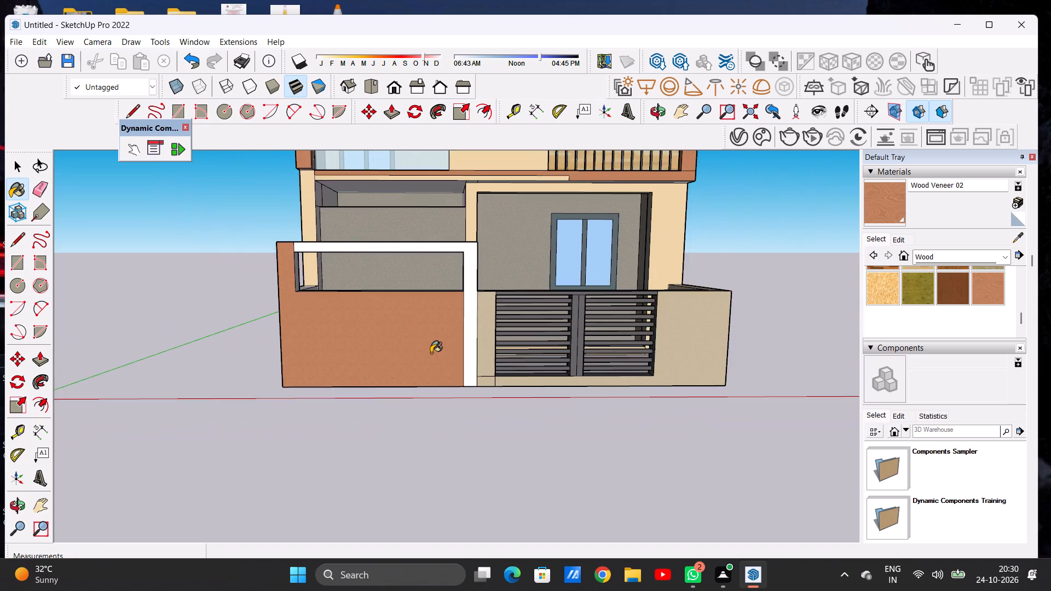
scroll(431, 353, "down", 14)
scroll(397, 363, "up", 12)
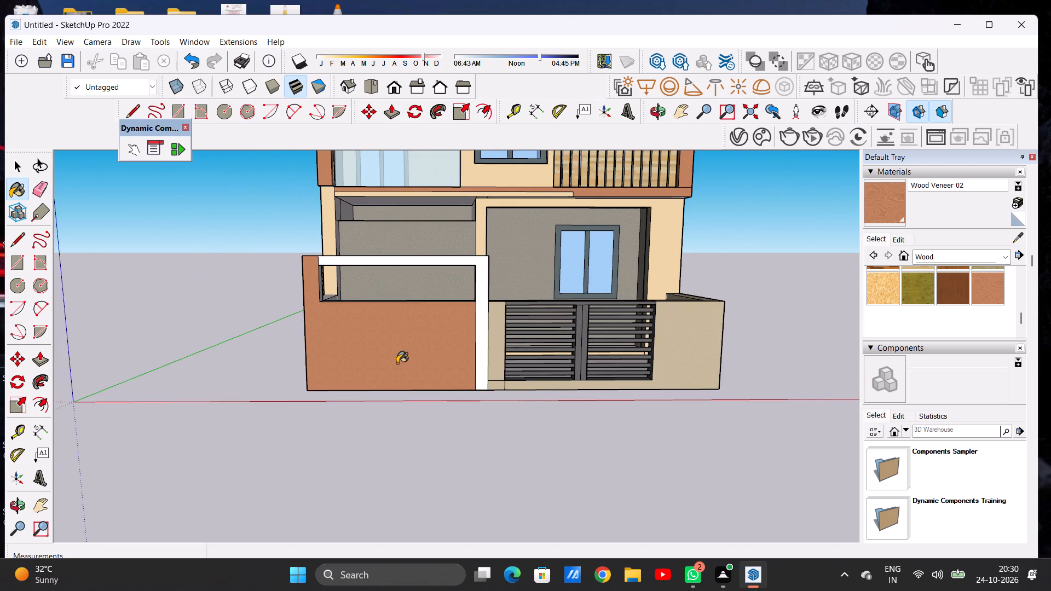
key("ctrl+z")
Draw a line about 1' 4" long from the wall opening's lower corner to the wall's outer edge, splitting the front face.
key("l")
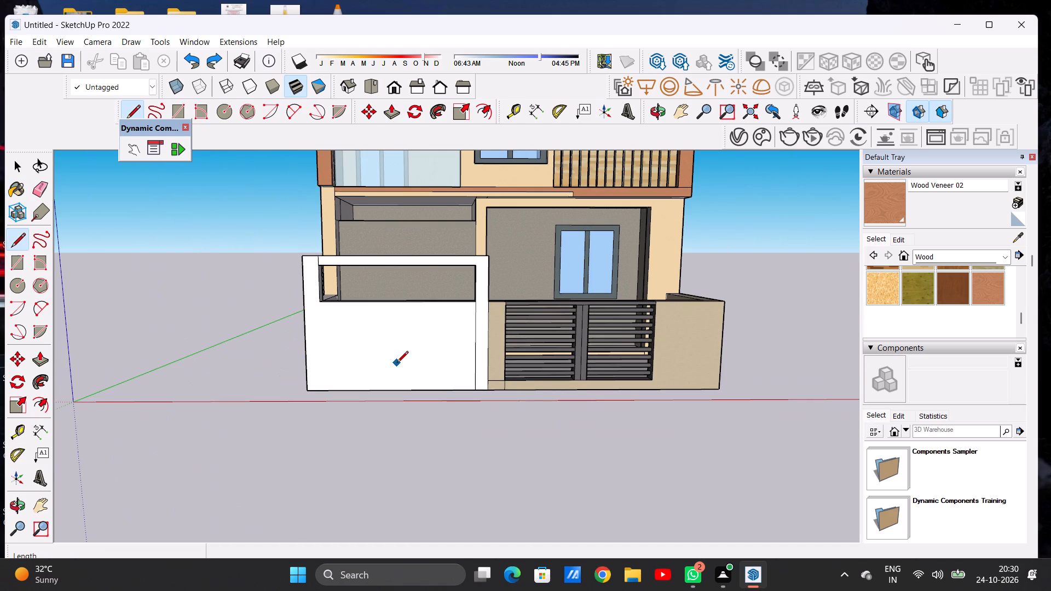
scroll(220, 259, "up", 11)
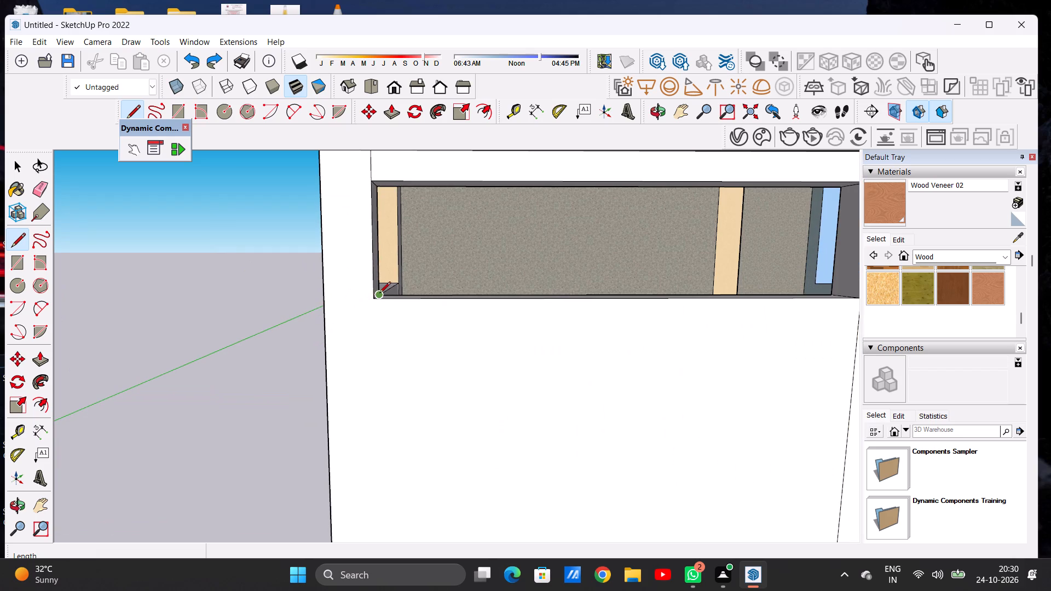
left_click(379, 298)
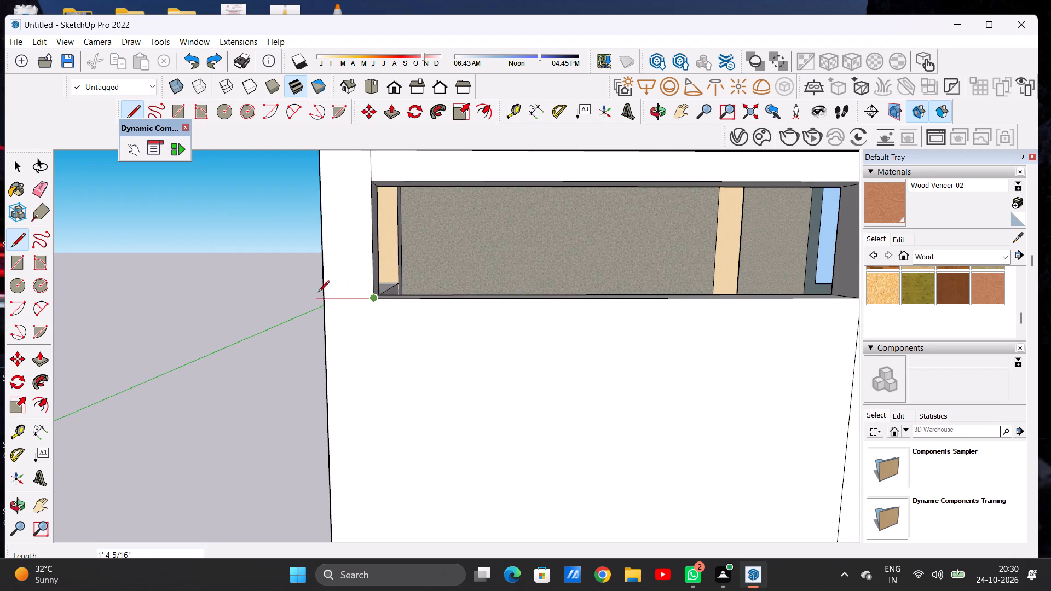
left_click(325, 293)
key("space")
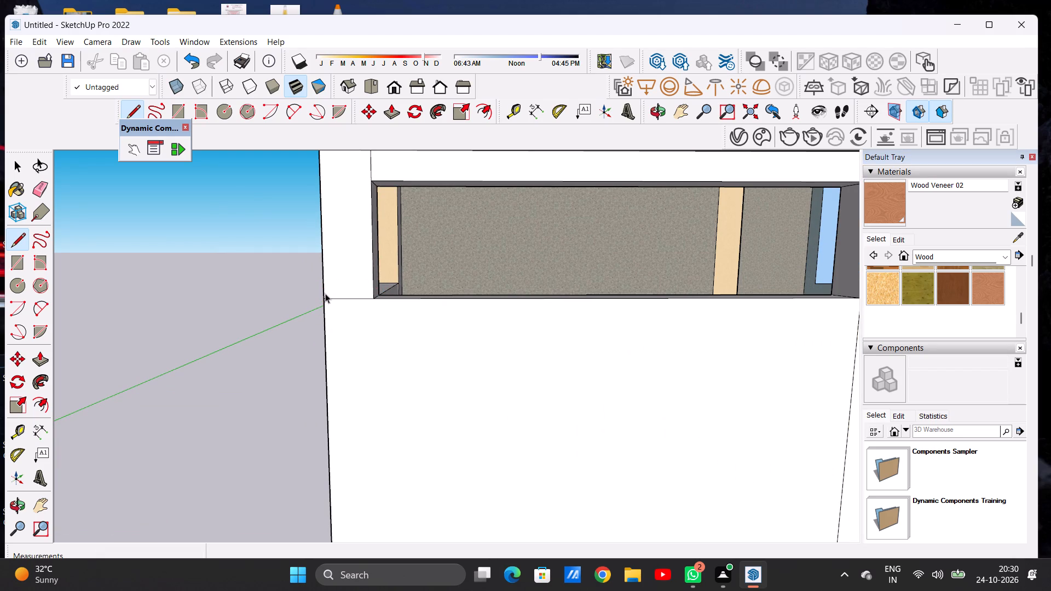
Paint the front boundary wall's lower panel, below the opening, with Wood Veneer 02.
left_click(982, 296)
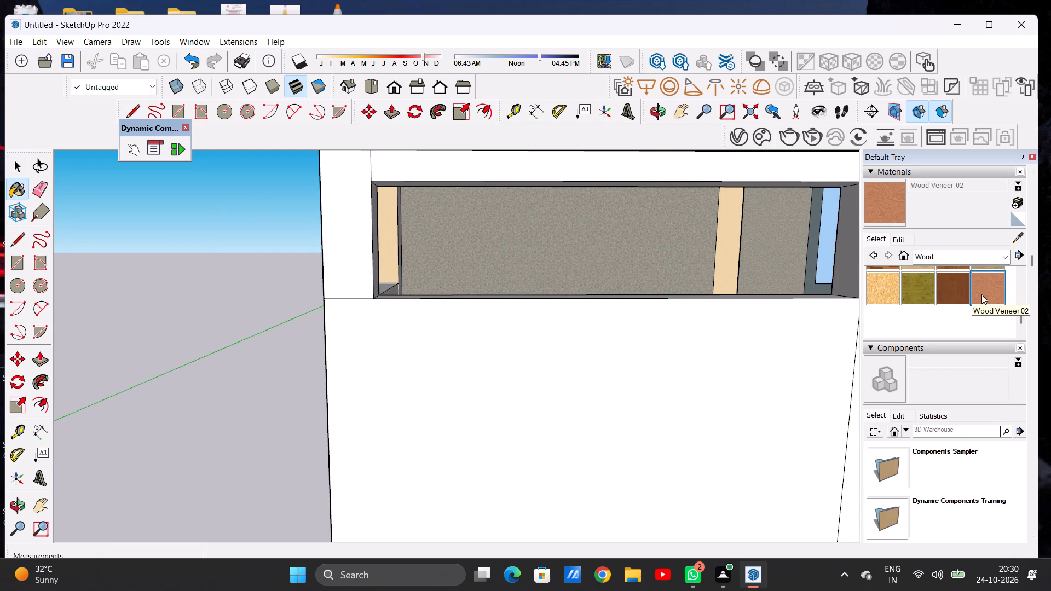
left_click(485, 432)
scroll(499, 421, "down", 6)
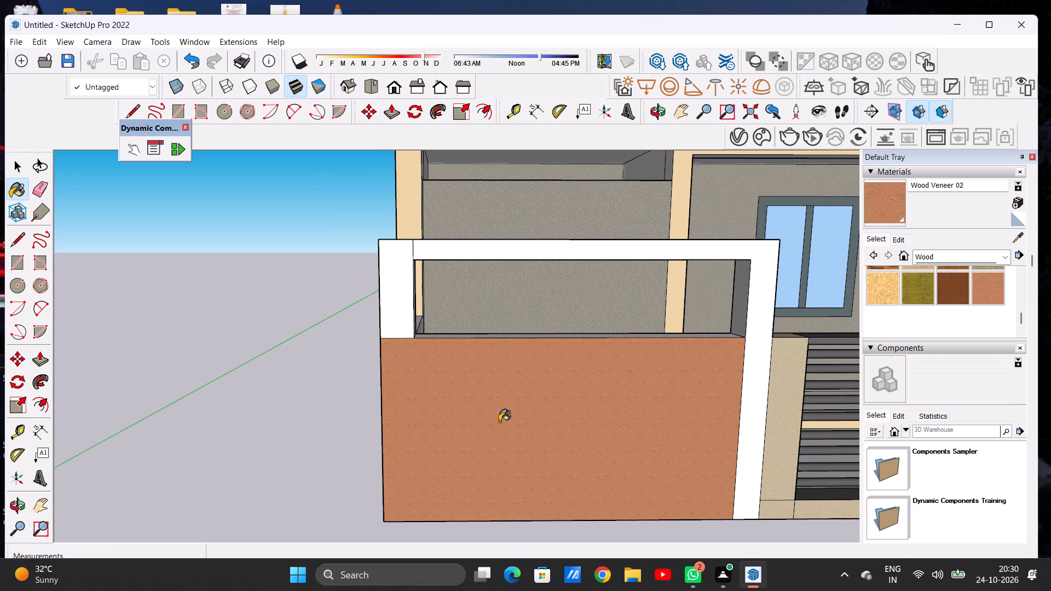
key("space")
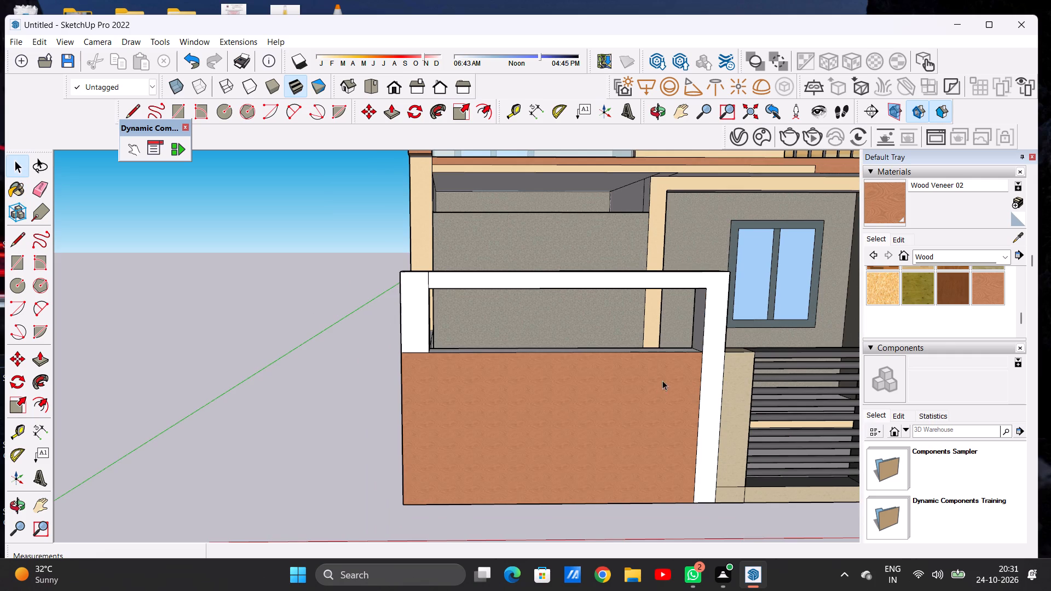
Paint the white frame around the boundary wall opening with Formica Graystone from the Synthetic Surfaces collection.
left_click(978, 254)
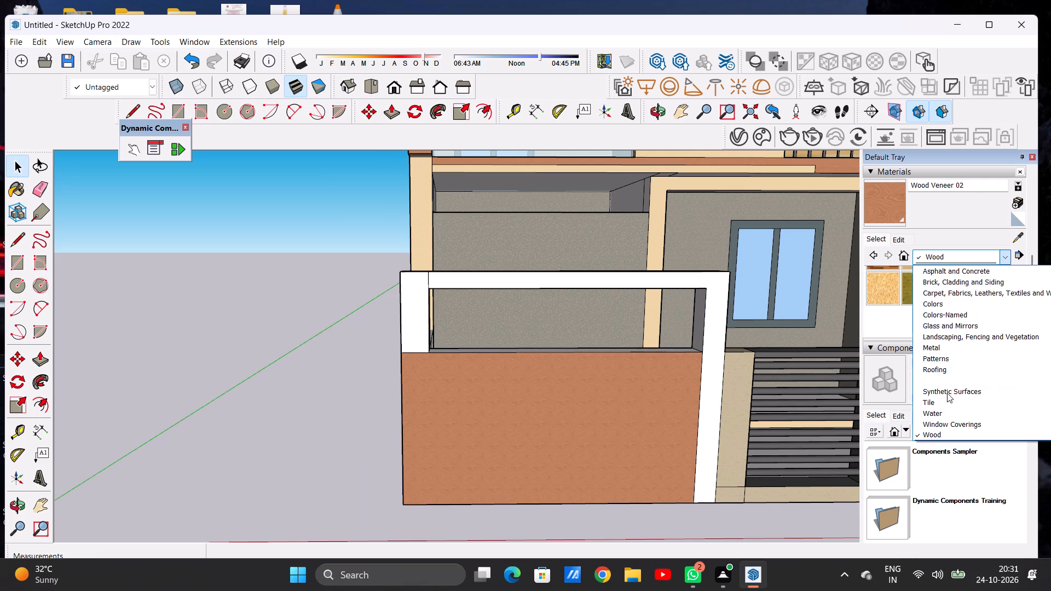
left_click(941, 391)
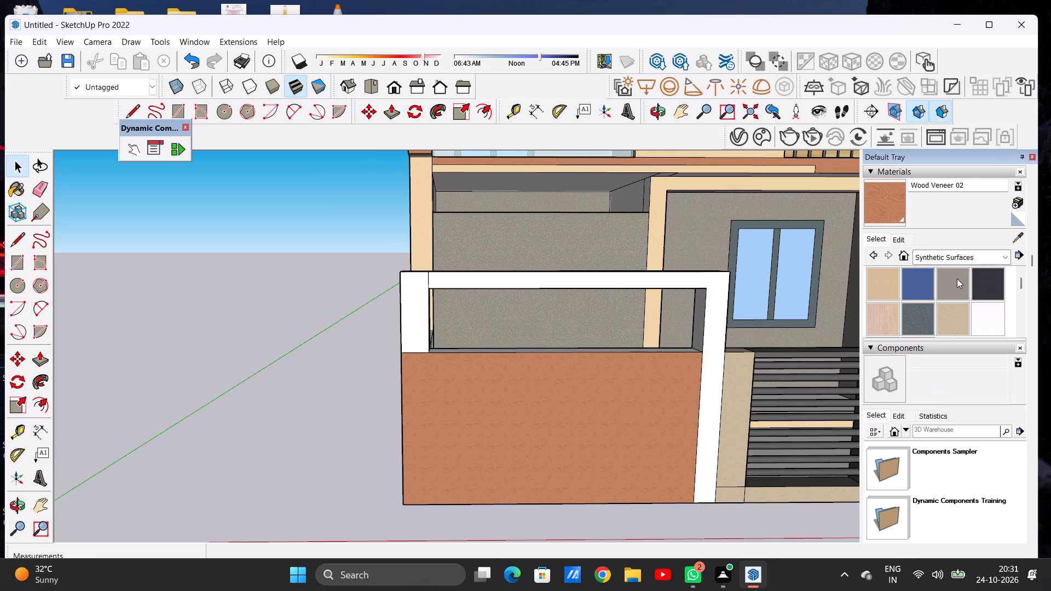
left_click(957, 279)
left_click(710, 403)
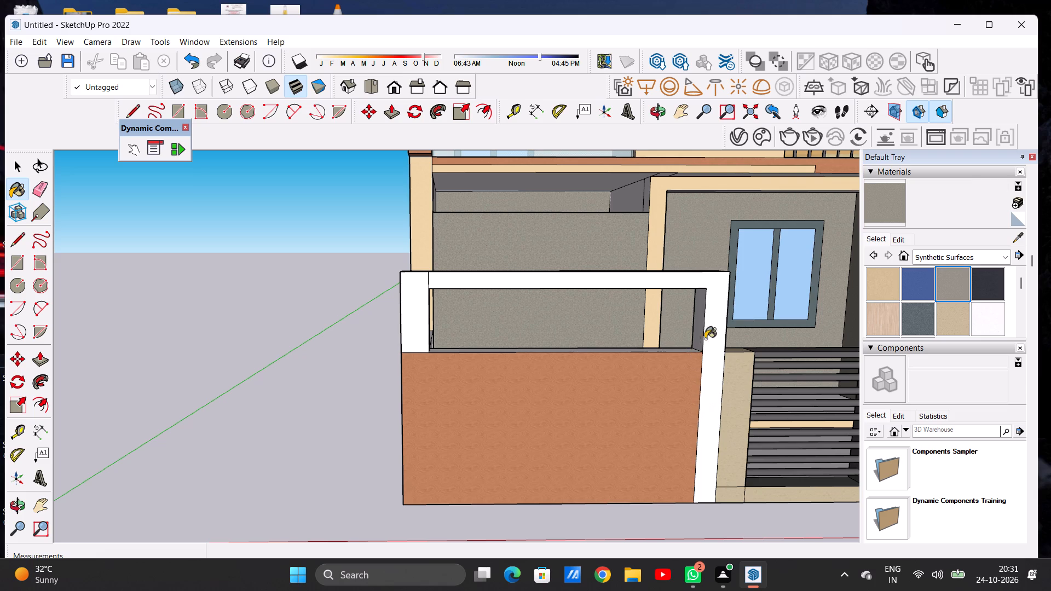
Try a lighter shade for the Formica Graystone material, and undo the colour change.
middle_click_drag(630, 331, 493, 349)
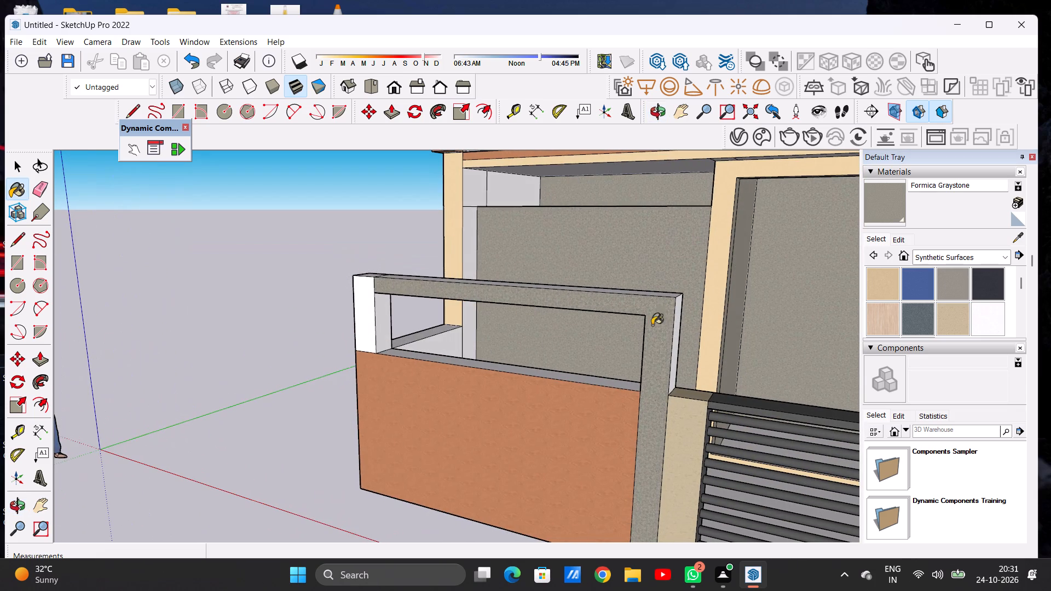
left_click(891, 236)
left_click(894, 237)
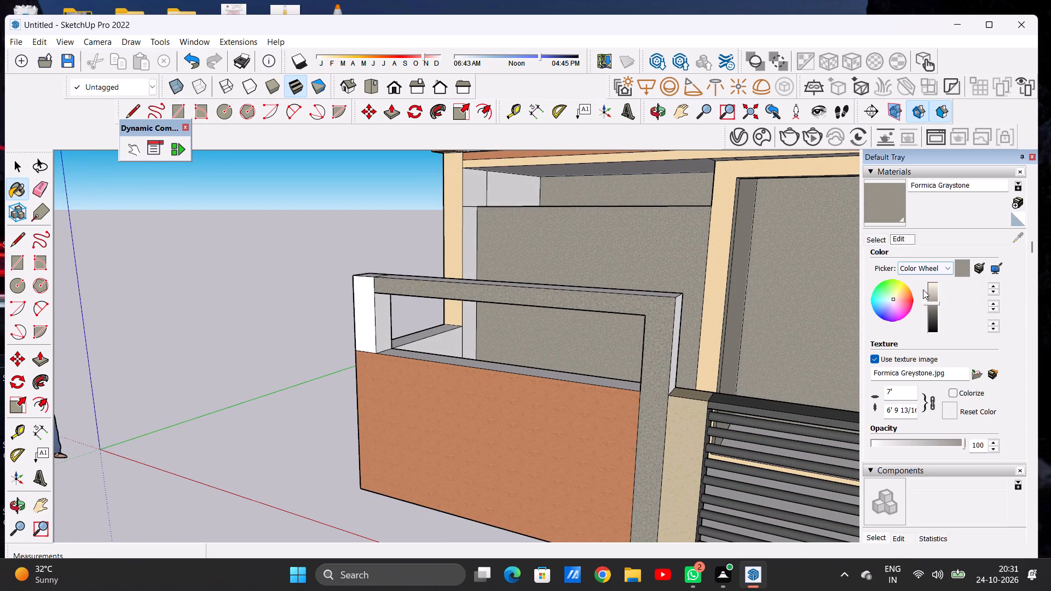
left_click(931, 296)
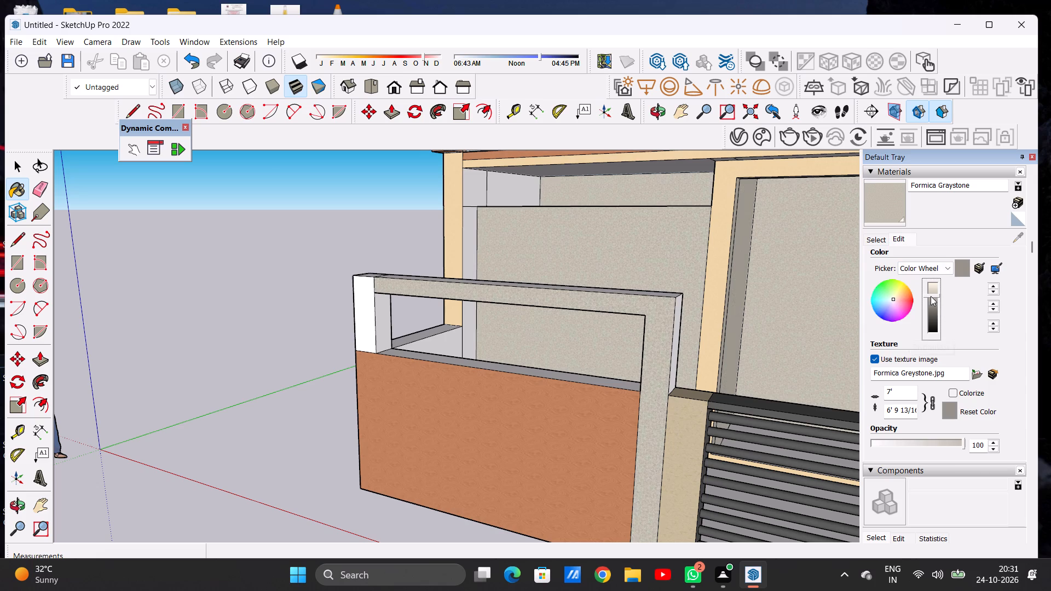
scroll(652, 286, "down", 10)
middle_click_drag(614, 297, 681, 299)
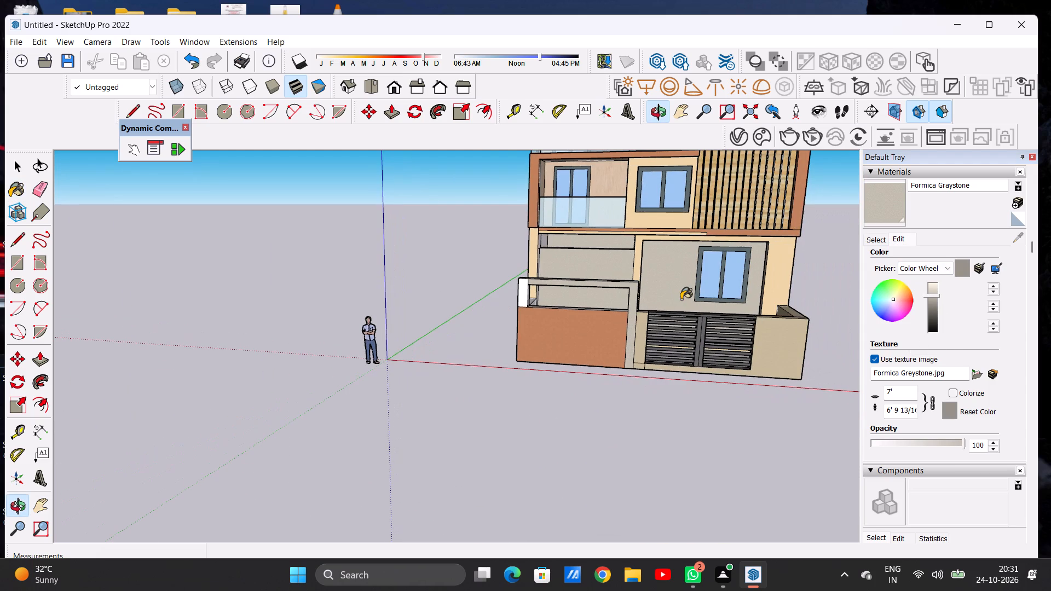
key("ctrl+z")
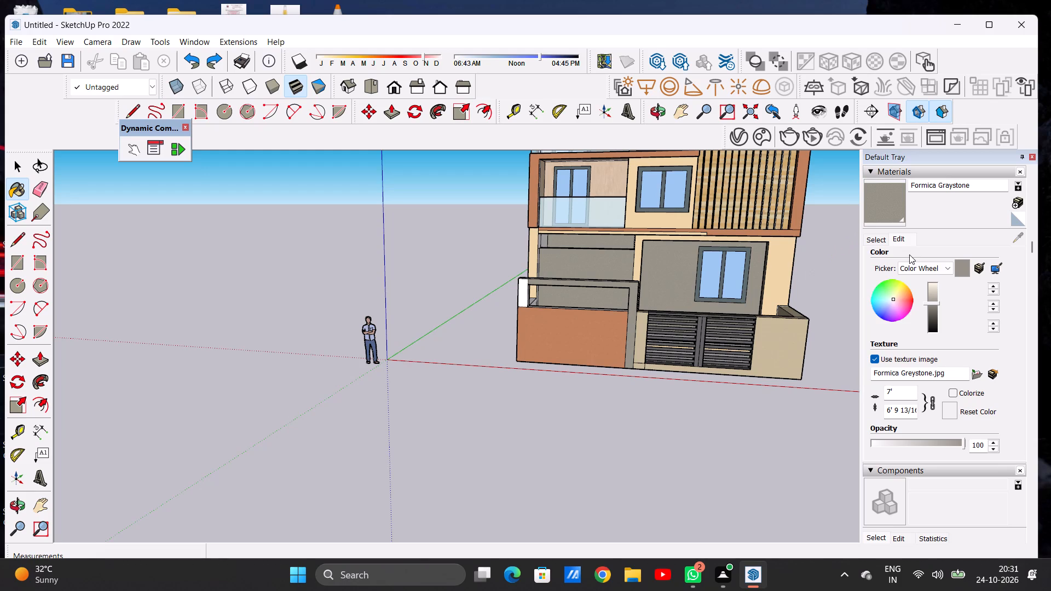
Paint the front faces of the opening's frame and the white corner post with Quartz Light Brown from Synthetic Surfaces.
left_click(880, 241)
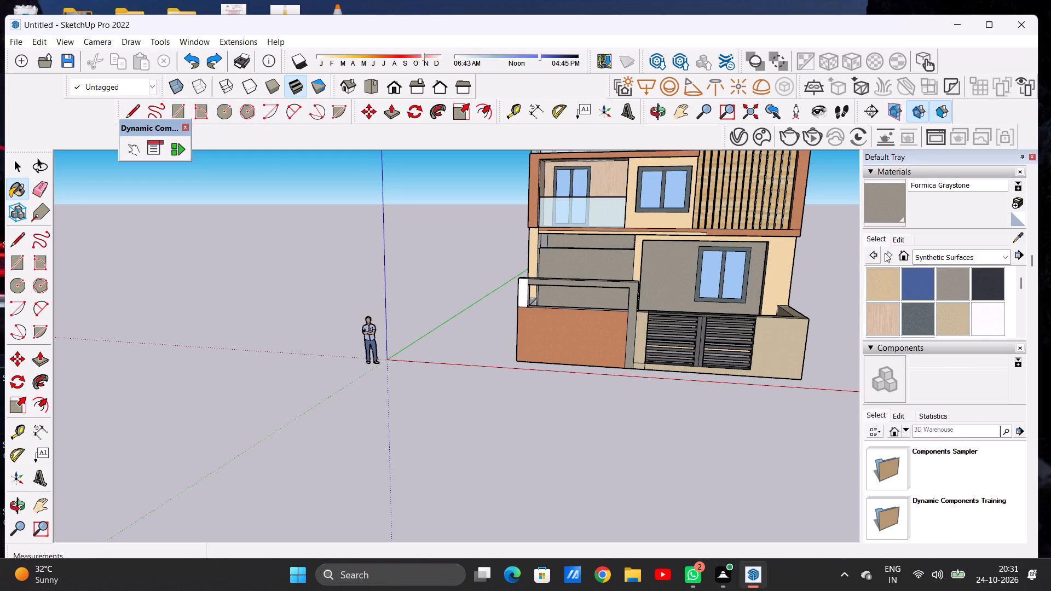
left_click(946, 320)
scroll(619, 329, "up", 10)
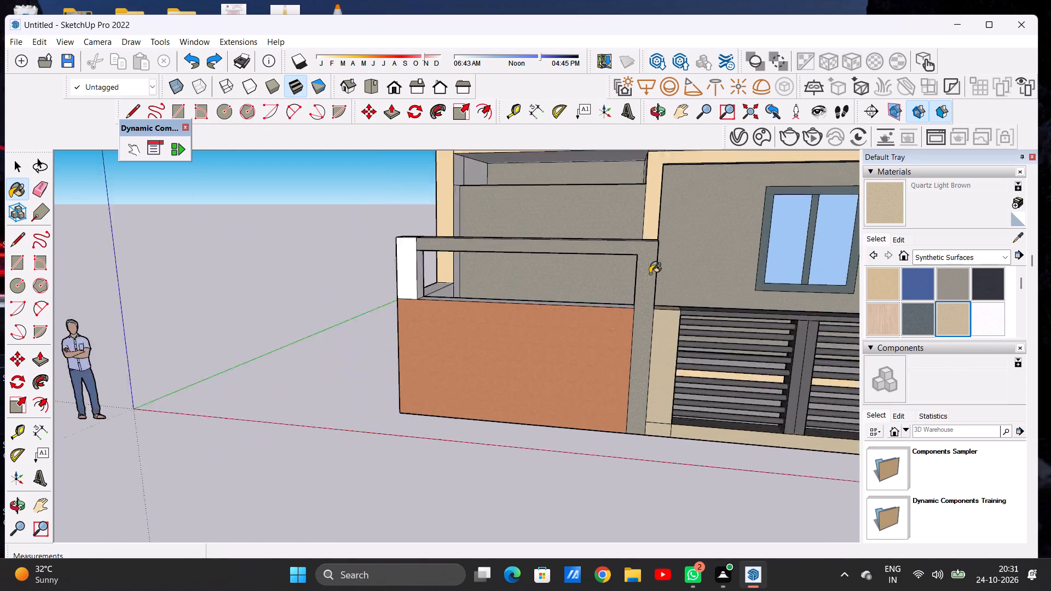
scroll(650, 274, "up", 2)
left_click(650, 274)
scroll(634, 287, "down", 7)
scroll(581, 281, "down", 2)
scroll(438, 277, "up", 8)
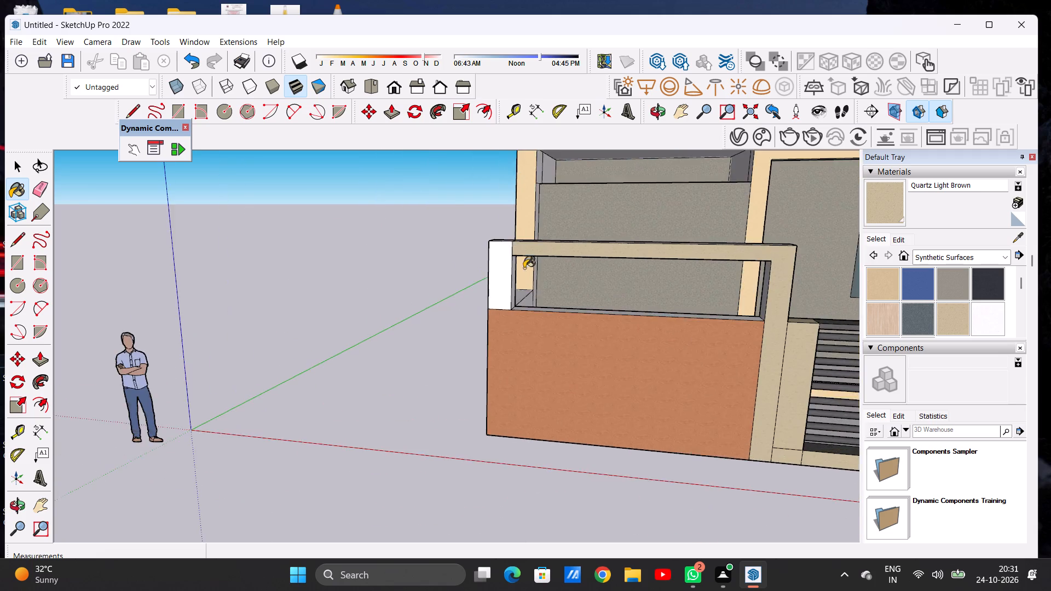
scroll(524, 268, "up", 6)
left_click(501, 277)
Paint the boundary wall's outer side face and the top faces of the corner post and frame beam with Quartz Light Brown.
scroll(498, 270, "down", 6)
middle_click_drag(486, 270, 657, 325)
scroll(536, 283, "up", 6)
left_click(529, 270)
middle_click_drag(535, 222, 528, 346)
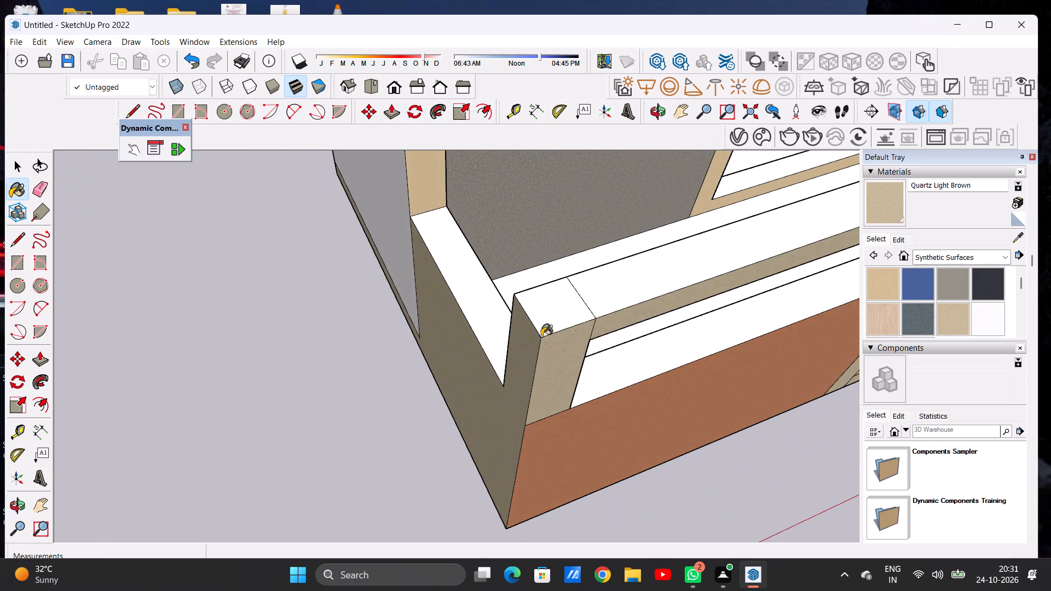
left_click(556, 321)
left_click(602, 291)
scroll(562, 287, "down", 6)
scroll(548, 306, "up", 1)
scroll(548, 306, "down", 1)
scroll(499, 310, "up", 1)
scroll(452, 305, "down", 6)
scroll(698, 245, "up", 2)
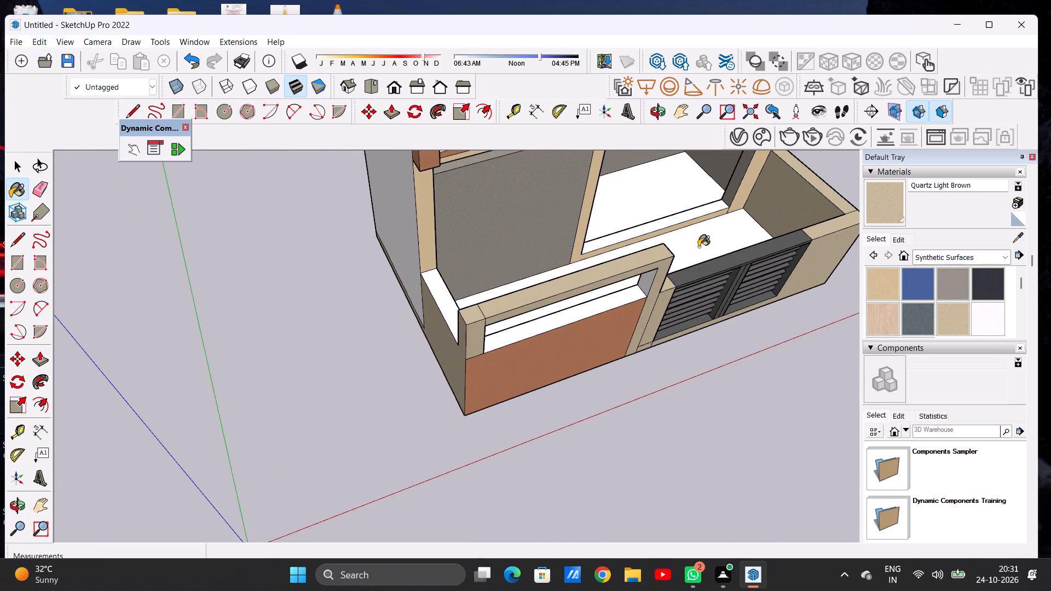
Paint the opening's two inner side faces and the underside of its top beam with Quartz Light Brown.
middle_click_drag(654, 315, 657, 144)
scroll(626, 218, "up", 8)
scroll(612, 240, "down", 1)
scroll(613, 241, "up", 3)
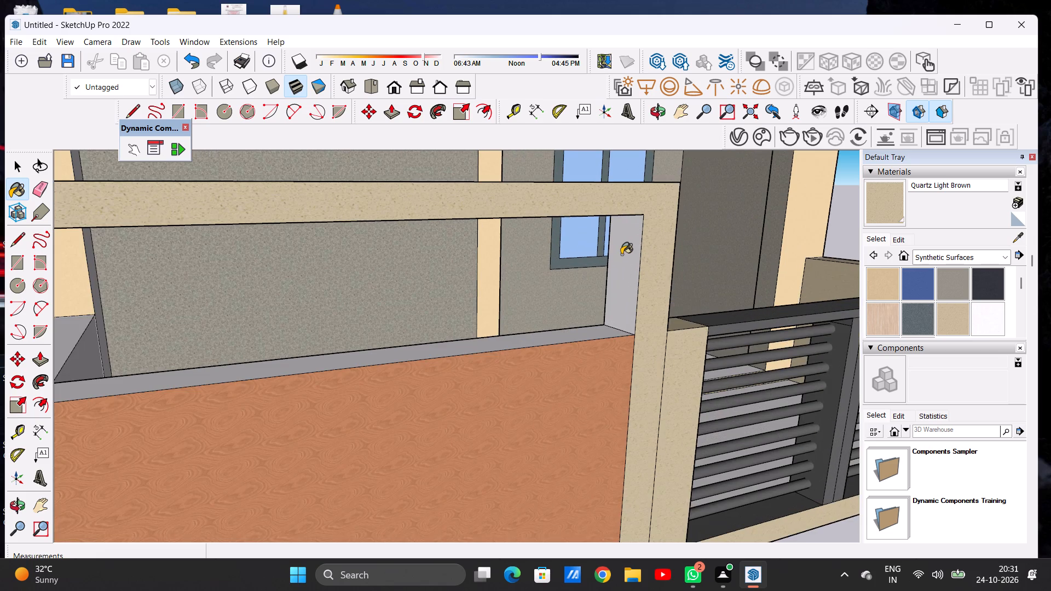
left_click(621, 254)
scroll(608, 257, "down", 7)
middle_click_drag(505, 268, 254, 268)
scroll(261, 254, "up", 4)
scroll(275, 254, "down", 1)
scroll(275, 254, "up", 3)
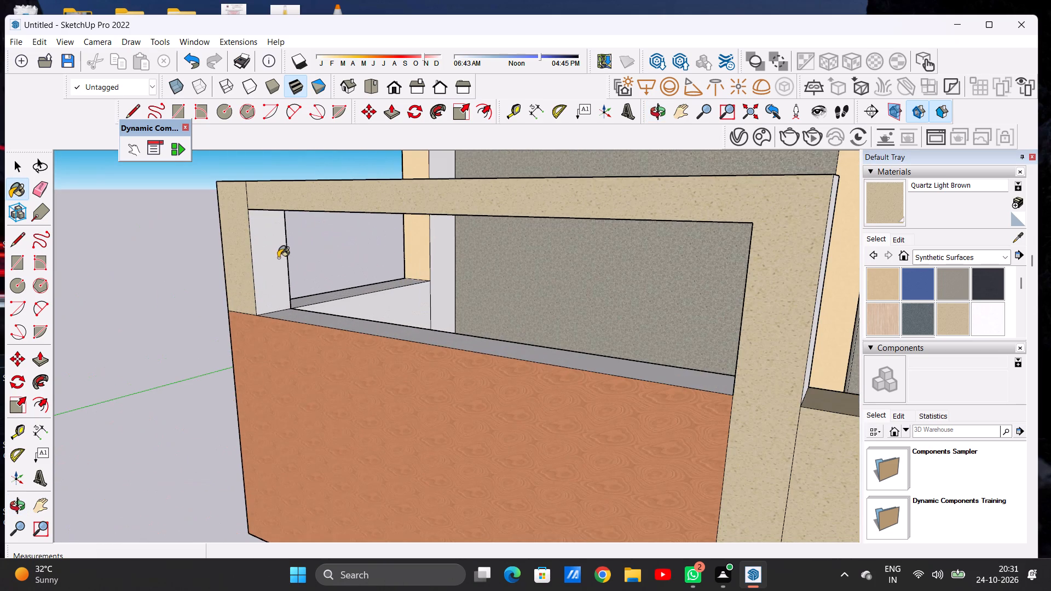
left_click(278, 258)
scroll(328, 295, "down", 5)
middle_click_drag(370, 311, 463, 190)
scroll(477, 258, "up", 8)
left_click(480, 262)
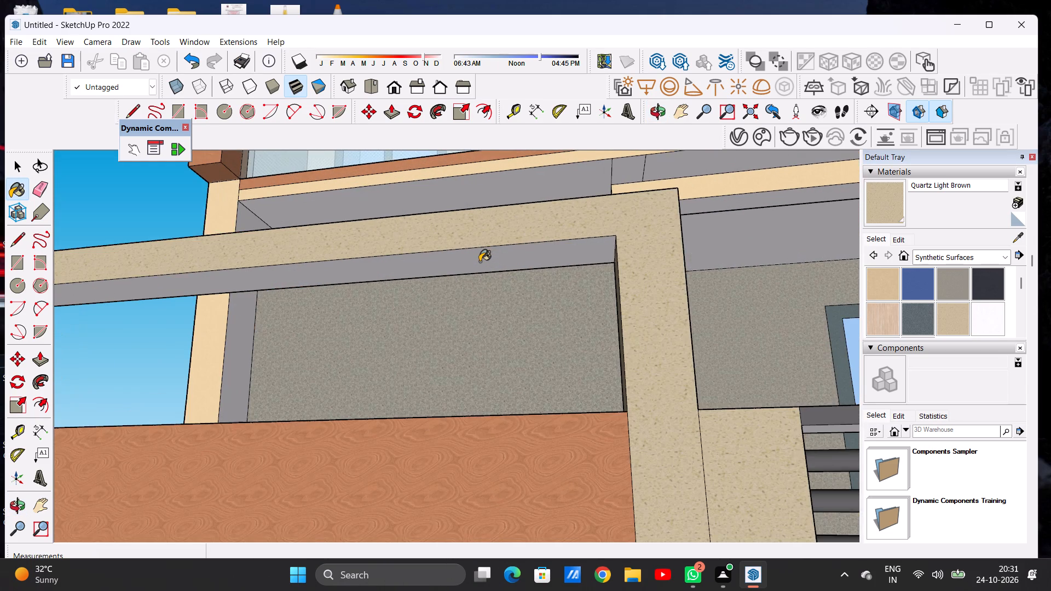
Paint the rear side of the corner post and the back face of the front wall frame with Quartz Light Brown.
scroll(551, 210, "down", 8)
middle_click_drag(510, 314, 559, 498)
scroll(569, 398, "up", 7)
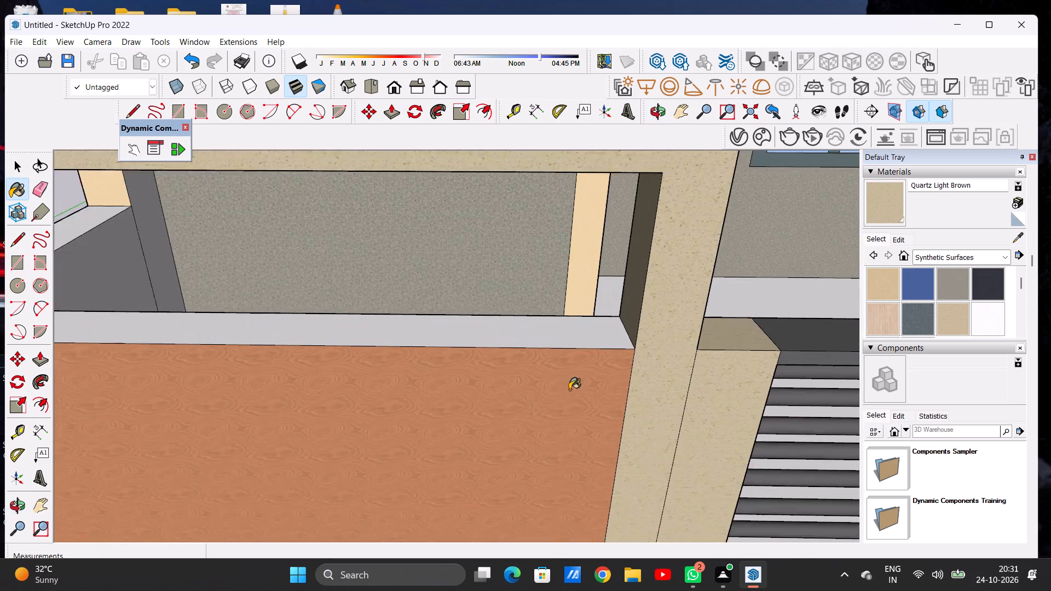
scroll(569, 390, "up", 1)
scroll(552, 322, "down", 3)
scroll(552, 322, "up", 1)
scroll(552, 322, "down", 14)
middle_click_drag(570, 317, 116, 315)
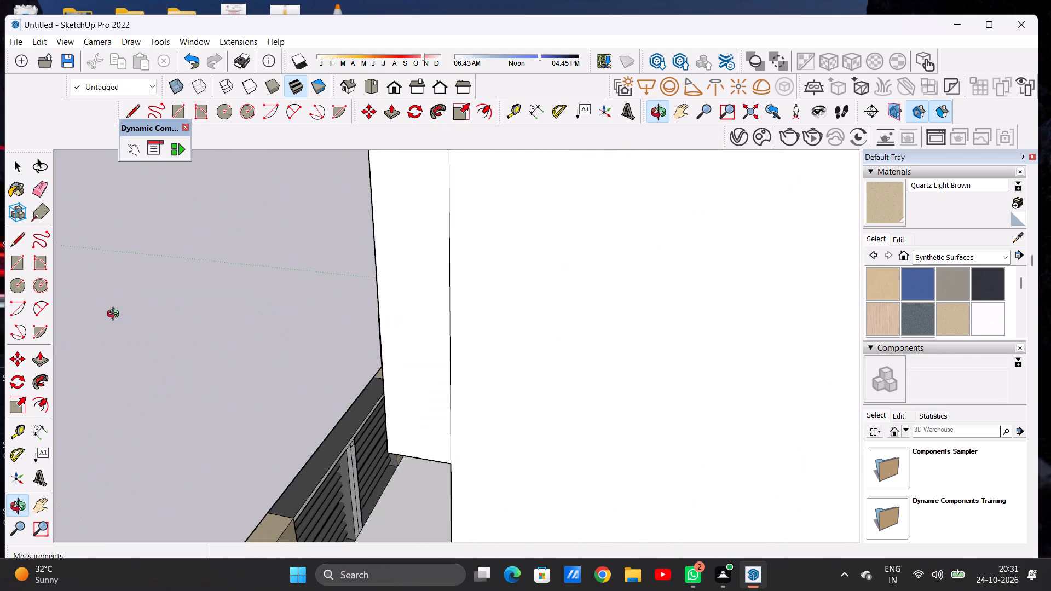
middle_click_drag(116, 315, 704, 312)
middle_click_drag(235, 382, 616, 381)
scroll(582, 277, "up", 2)
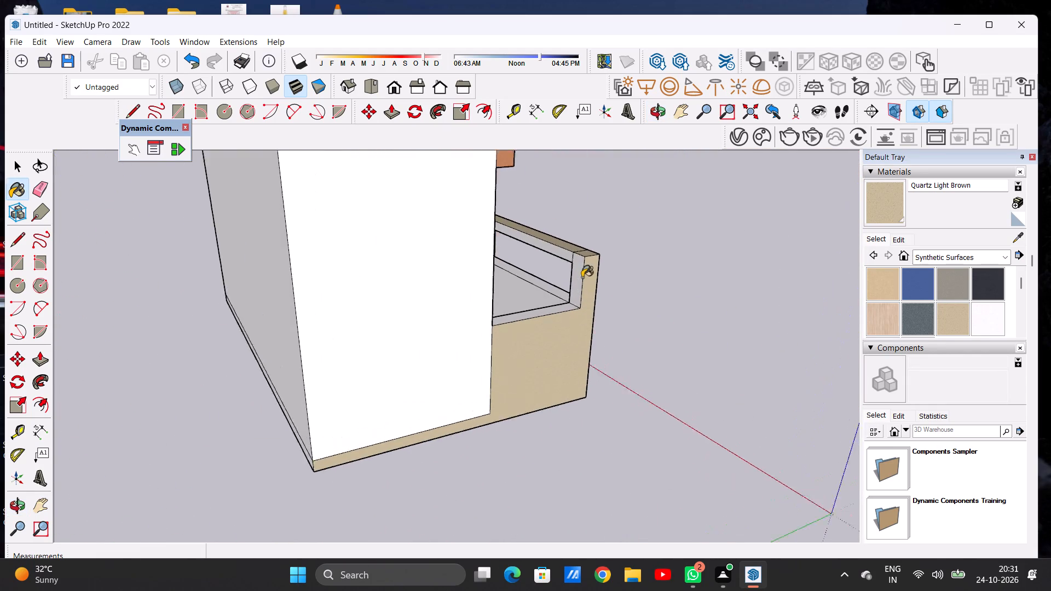
scroll(582, 277, "up", 9)
left_click(567, 262)
left_click(539, 243)
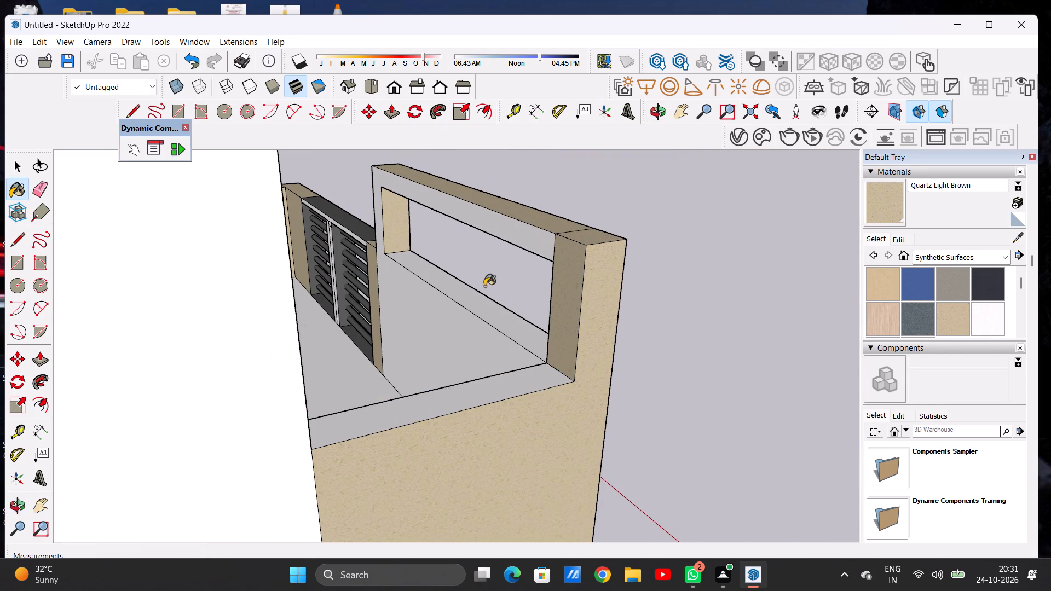
Paint the top ledge of the low boundary wall beside and below the opening with Quartz Light Brown.
scroll(482, 339, "down", 3)
scroll(495, 366, "up", 6)
left_click(498, 372)
scroll(304, 363, "down", 7)
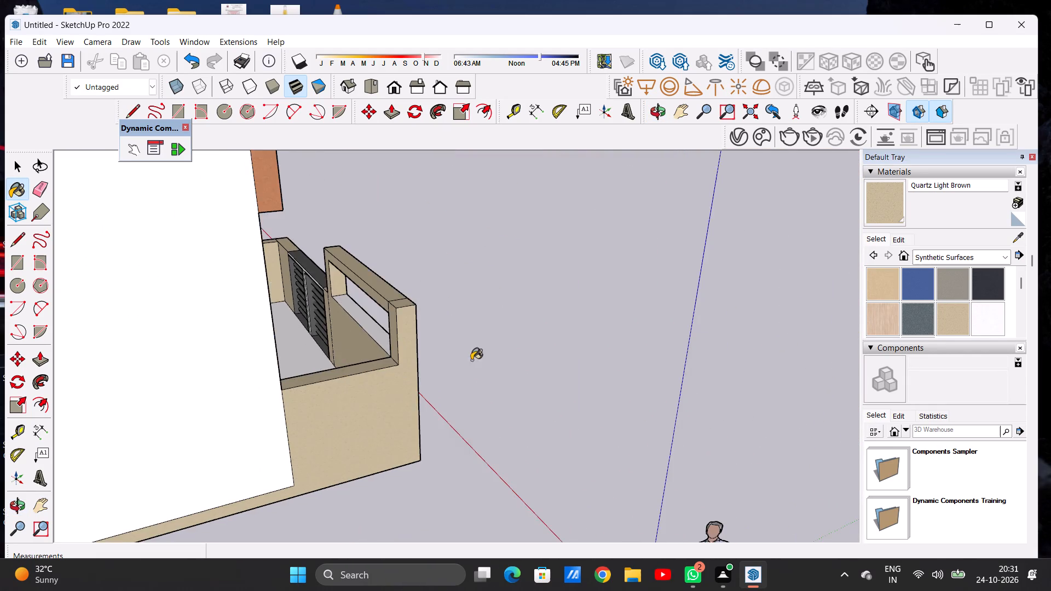
Paint the white top ledge of the low wall below the front opening with Wood Veneer 02.
middle_click_drag(482, 358, 32, 406)
scroll(262, 287, "up", 7)
middle_click_drag(327, 300, 319, 327)
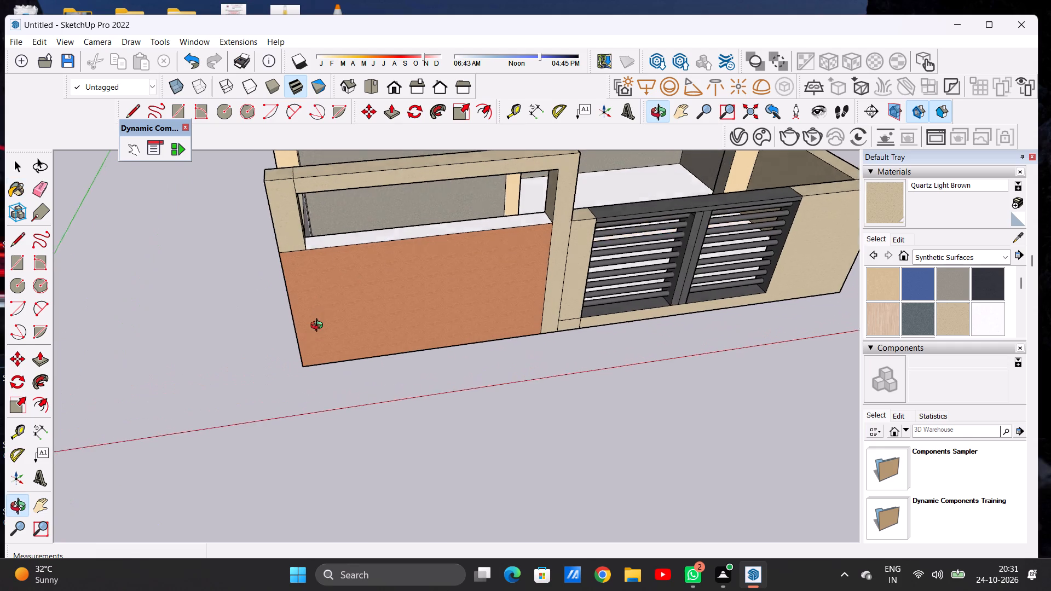
middle_click_drag(319, 327, 317, 343)
scroll(492, 287, "up", 4)
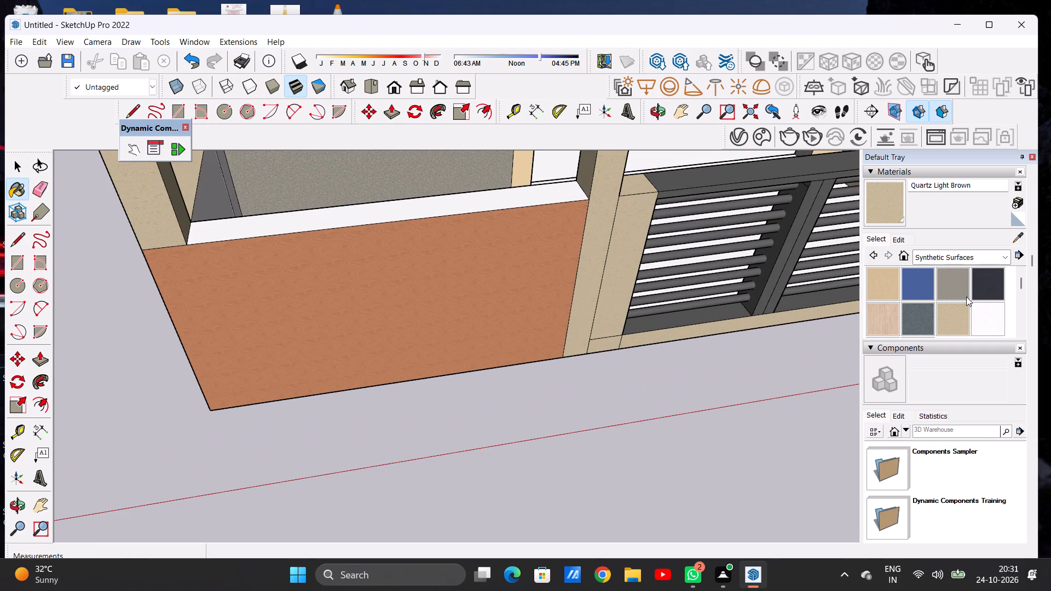
left_click(952, 257)
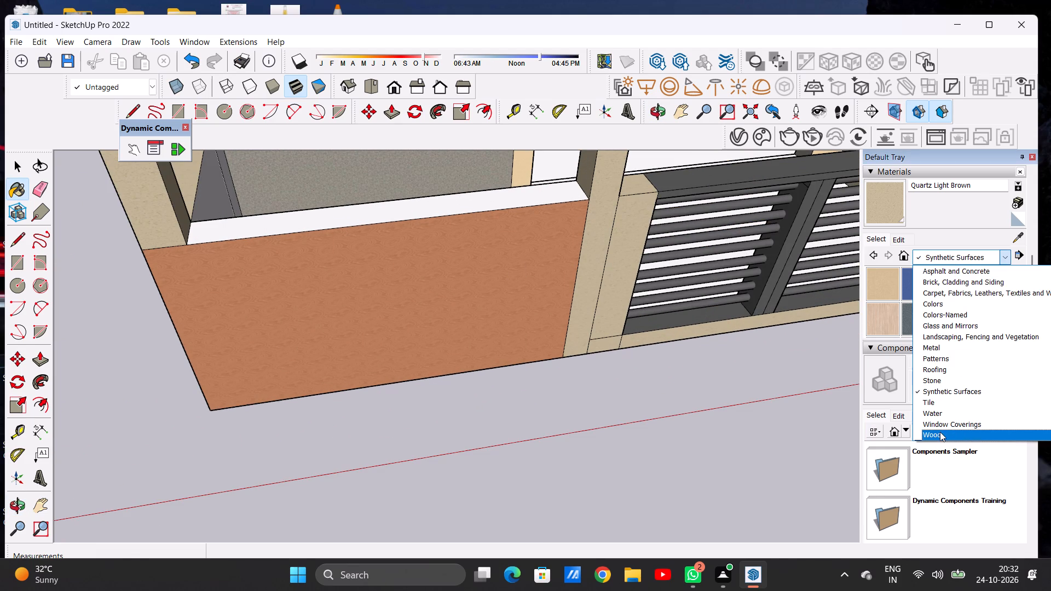
left_click(940, 432)
scroll(954, 317, "down", 1)
left_click(974, 288)
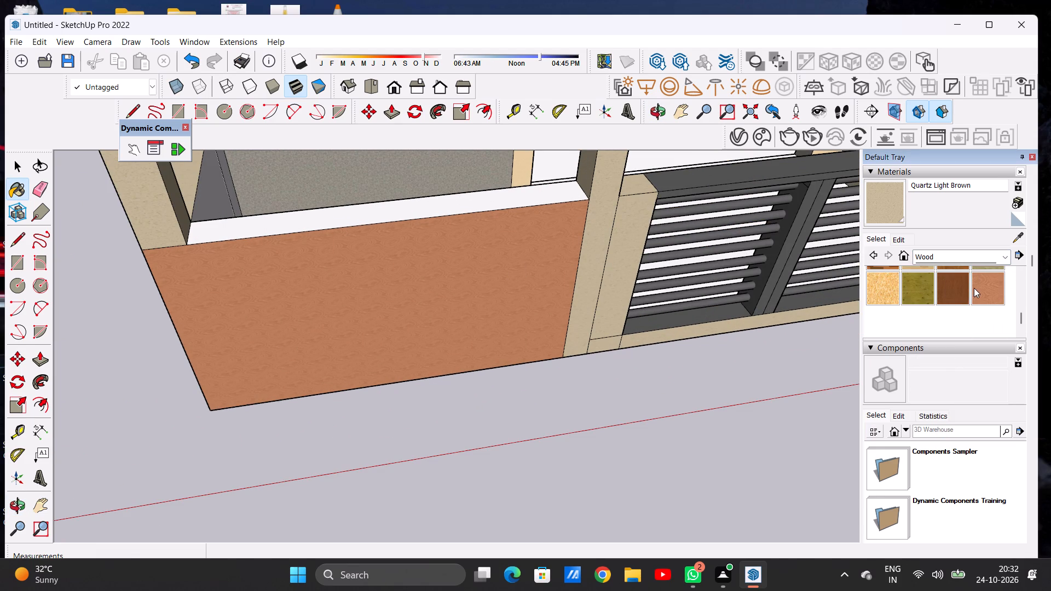
scroll(473, 217, "up", 2)
left_click(466, 202)
scroll(492, 287, "down", 14)
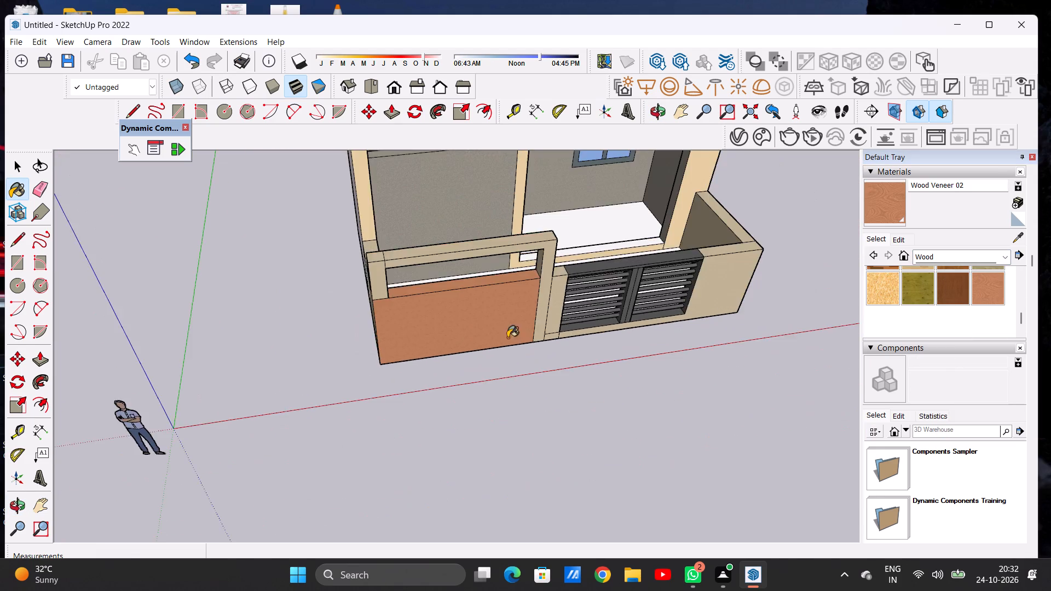
middle_click_drag(513, 354, 472, 257)
key("space")
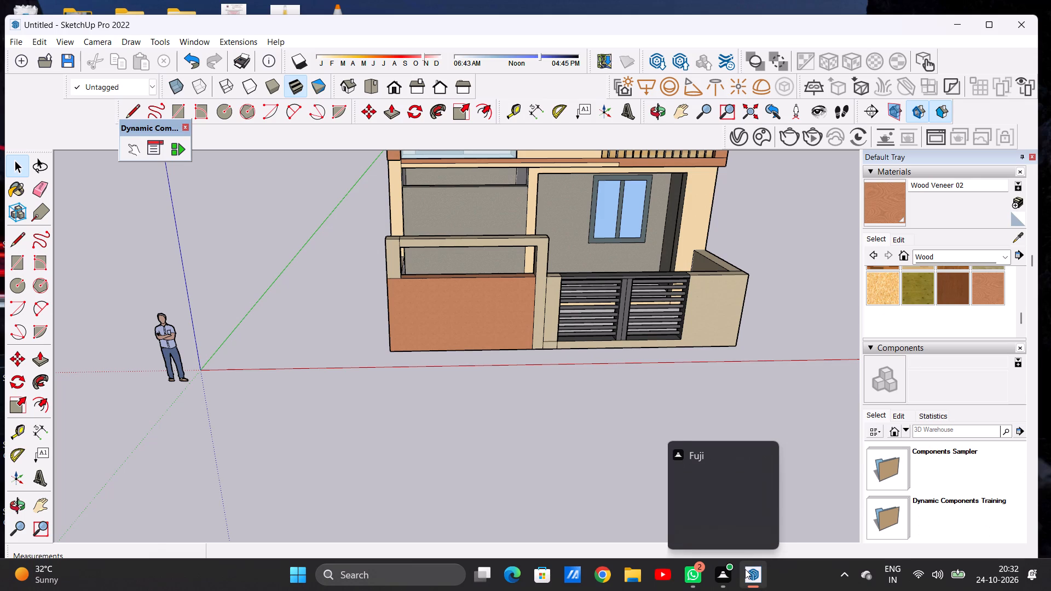
Select the whole connected building and move it across the ground to an open area away from the origin.
left_click(740, 530)
scroll(345, 284, "down", 7)
scroll(471, 346, "down", 5)
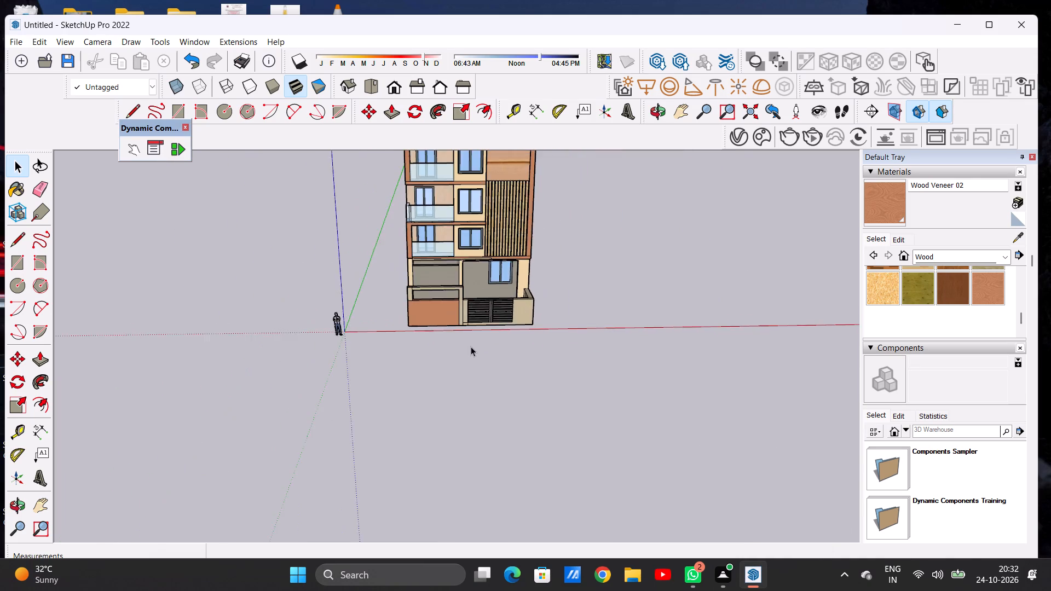
scroll(471, 346, "down", 7)
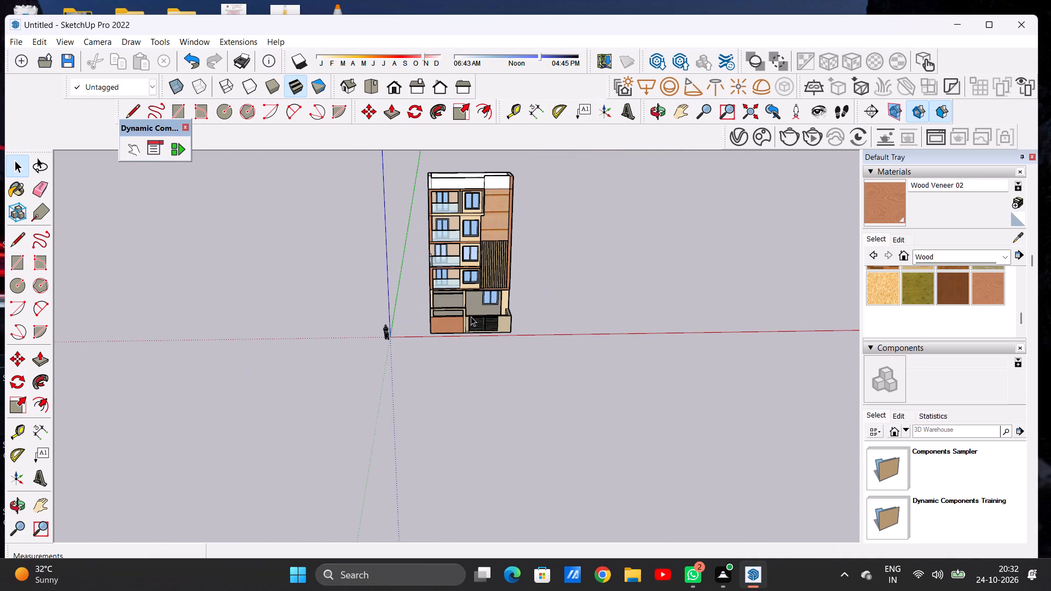
scroll(461, 300, "up", 14)
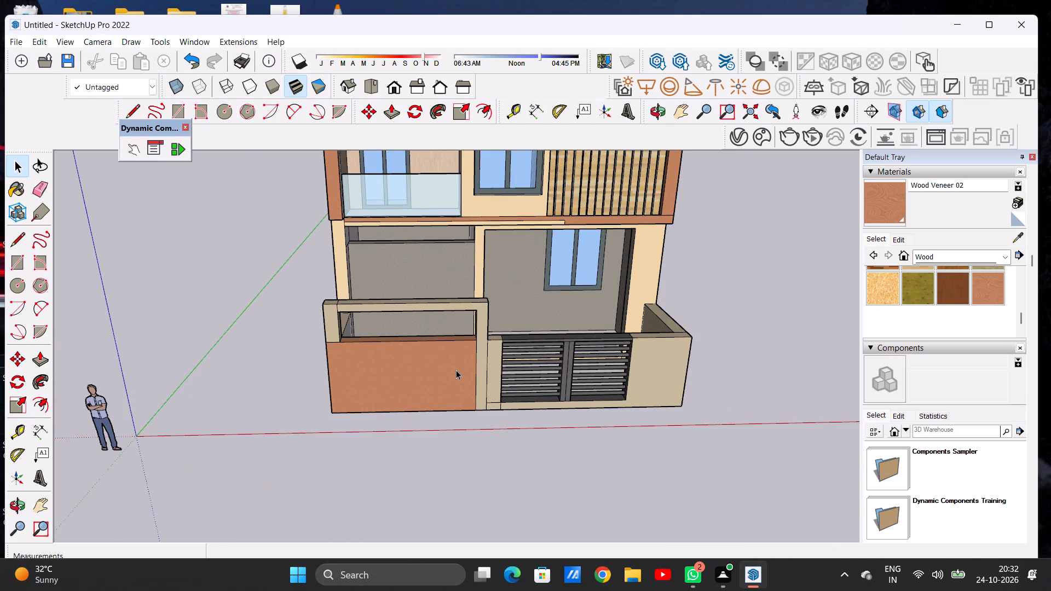
triple_click(456, 370)
left_click(456, 370)
key("m")
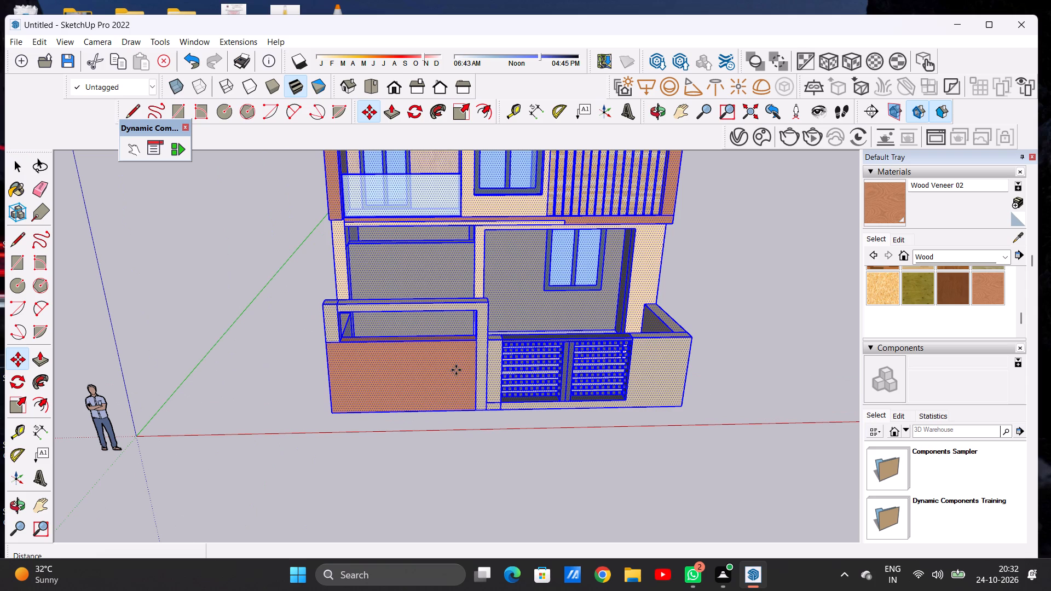
scroll(356, 567, "down", 6)
scroll(697, 438, "up", 3)
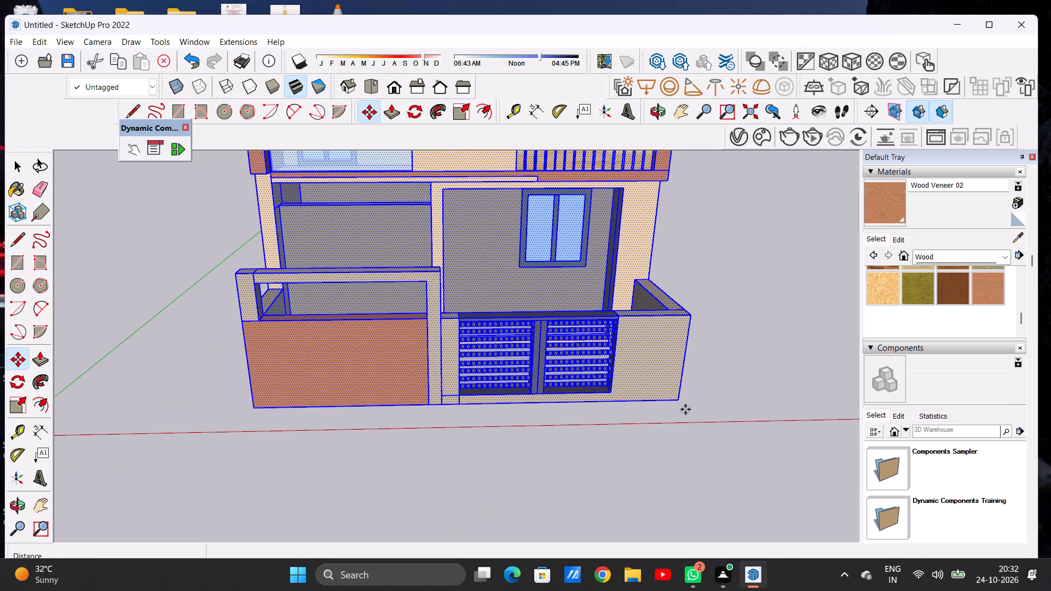
left_click(677, 402)
scroll(682, 386, "down", 9)
scroll(682, 386, "up", 1)
scroll(682, 386, "down", 1)
scroll(530, 455, "down", 4)
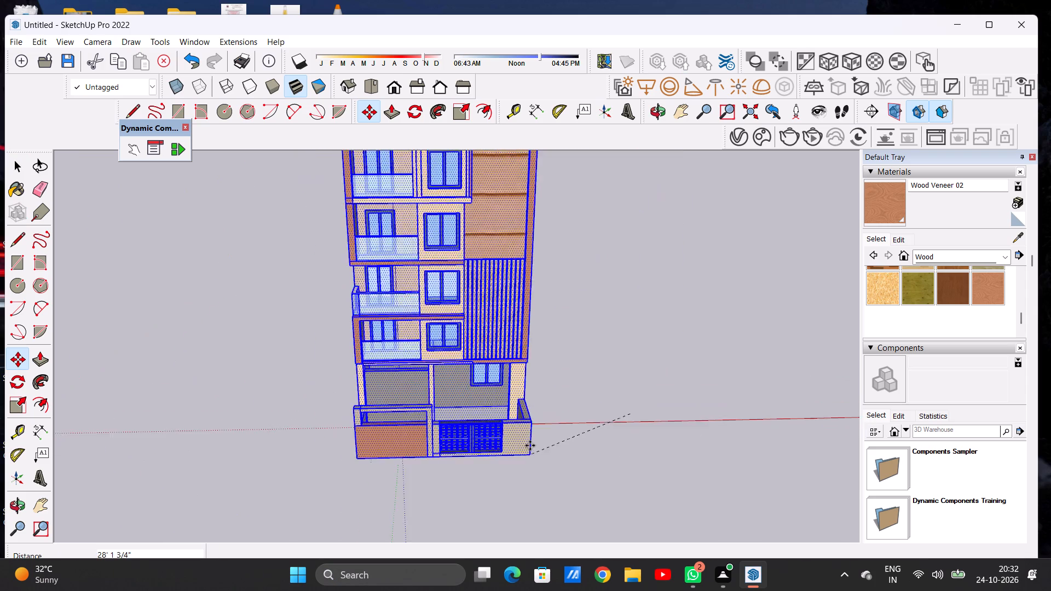
scroll(530, 445, "down", 5)
scroll(659, 291, "up", 7)
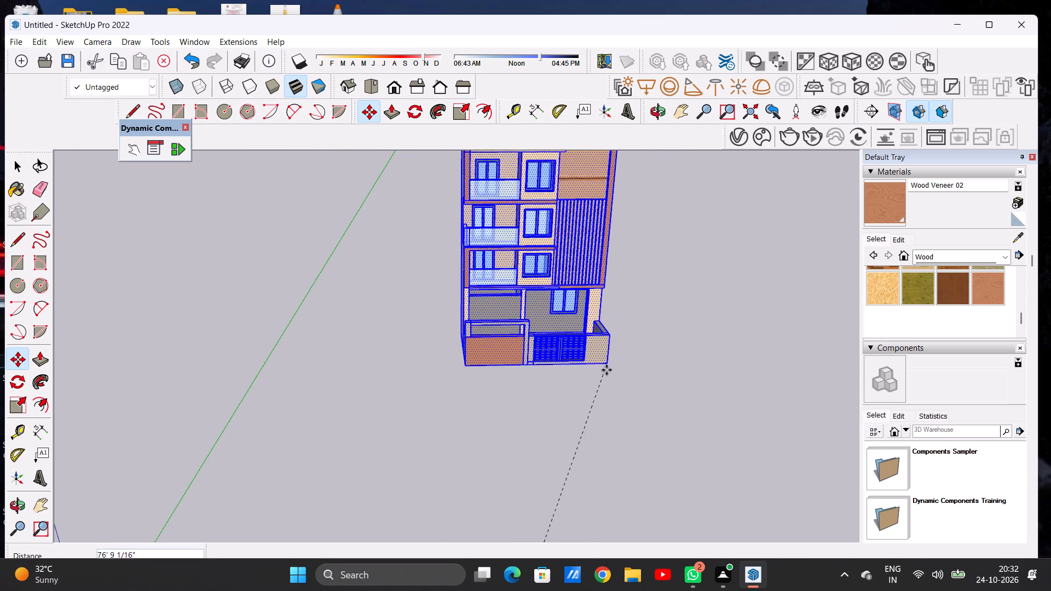
left_click(614, 436)
key("space")
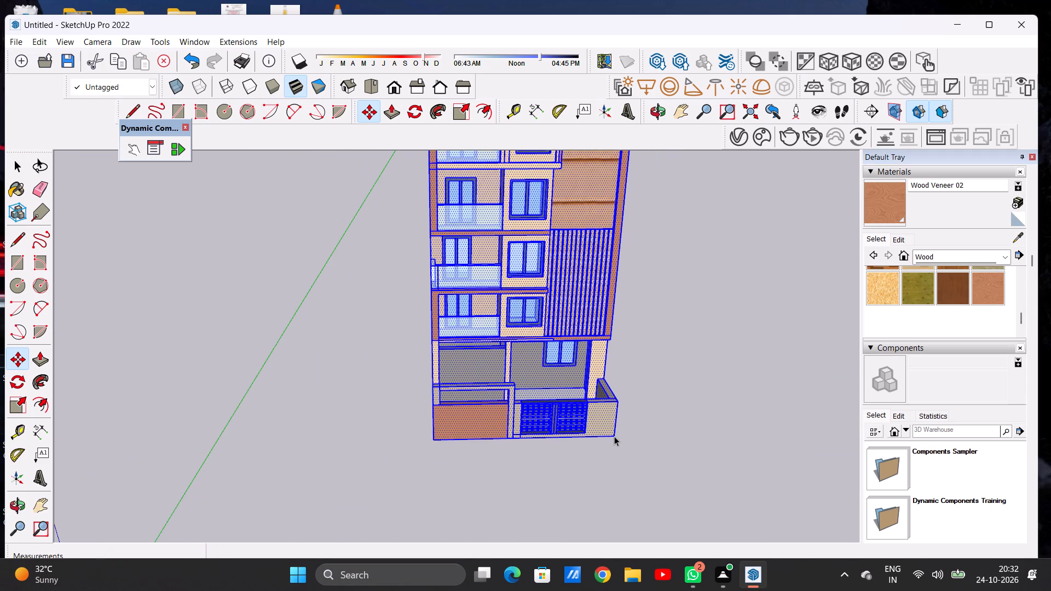
left_click(621, 467)
Draw a ground rectangle about 32' by 9' in front of the boundary wall, spanning its full width.
scroll(539, 429, "down", 4)
scroll(421, 432, "down", 4)
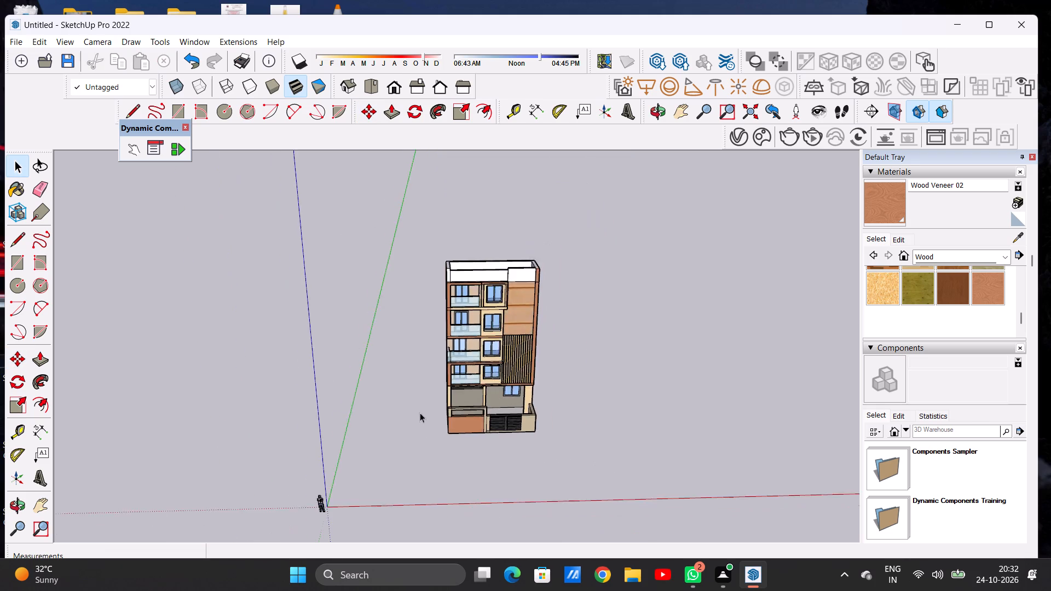
scroll(420, 413, "down", 8)
scroll(458, 384, "up", 1)
scroll(459, 384, "down", 2)
scroll(459, 384, "up", 13)
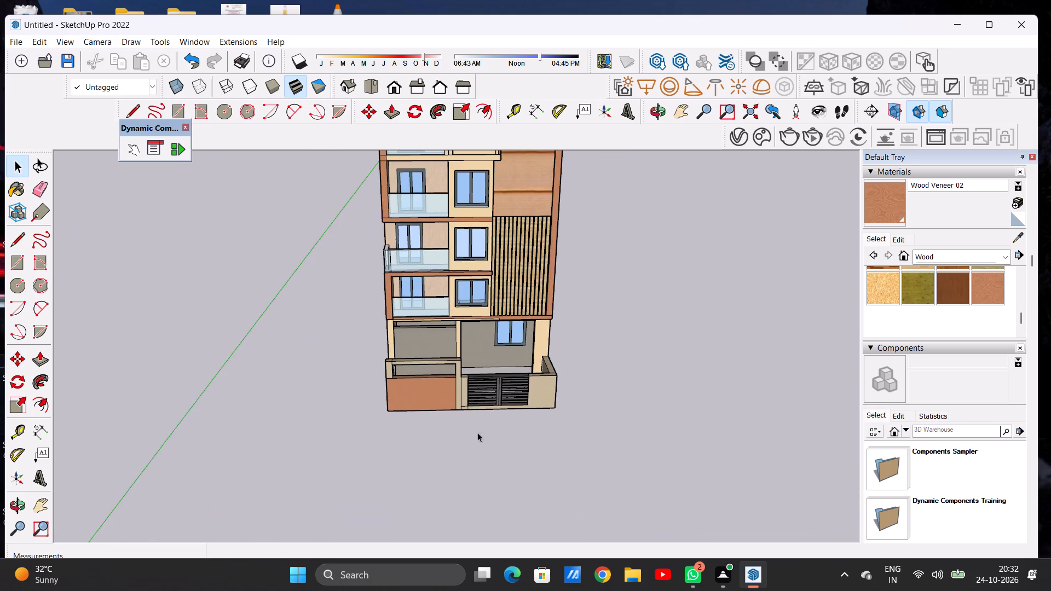
scroll(477, 432, "up", 1)
middle_click_drag(478, 432, 453, 501)
scroll(454, 438, "up", 6)
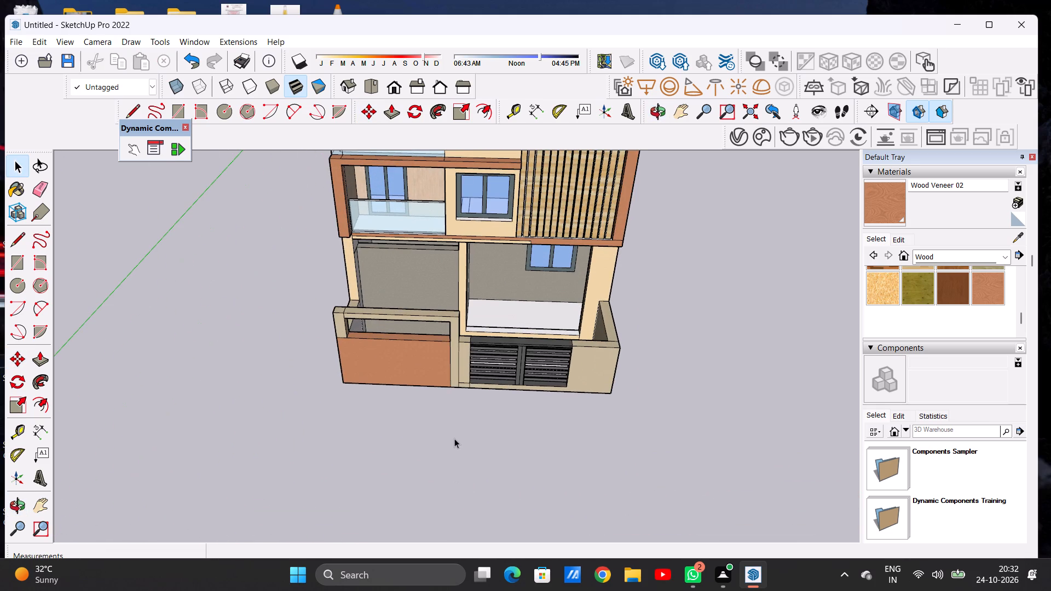
key("r")
middle_click(551, 452)
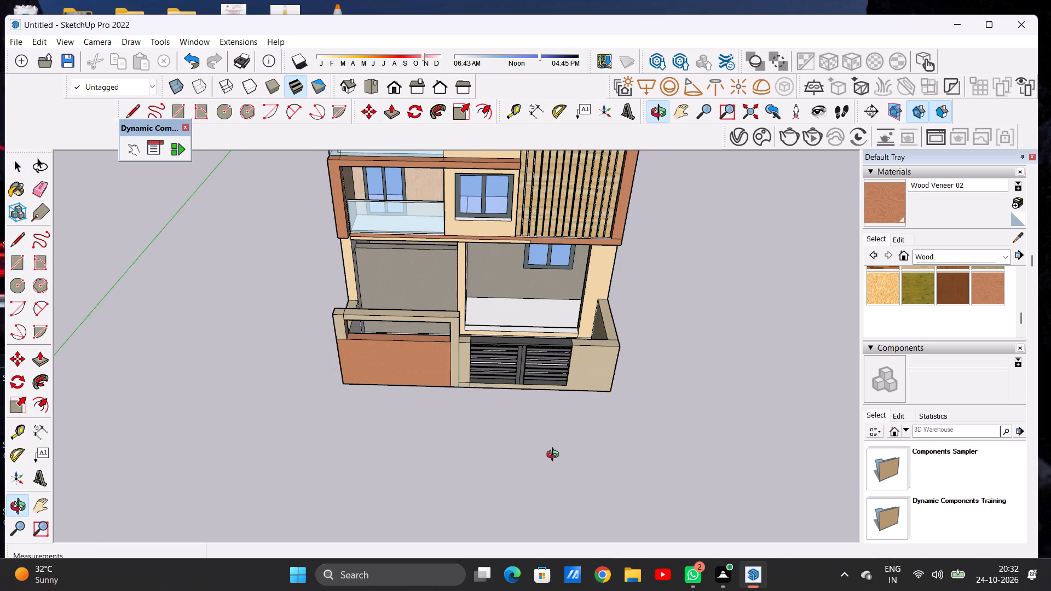
scroll(330, 400, "up", 7)
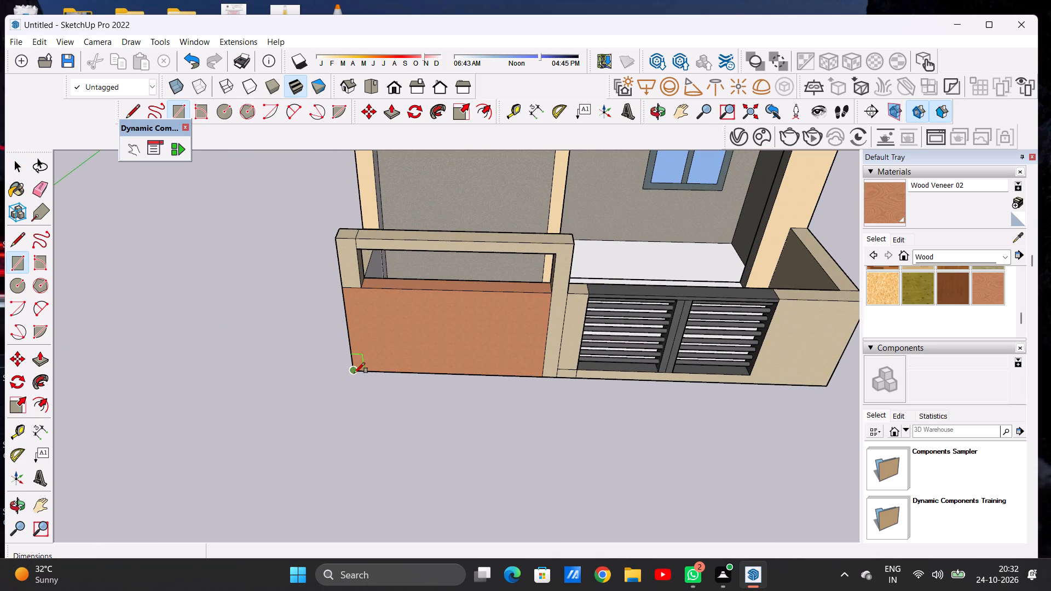
left_click(354, 373)
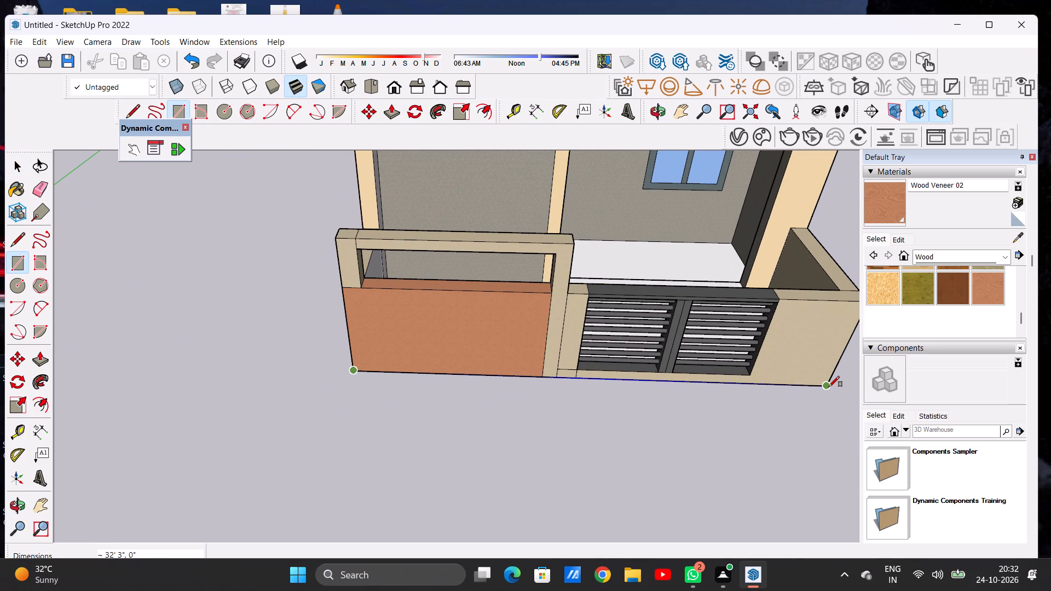
left_click(829, 387)
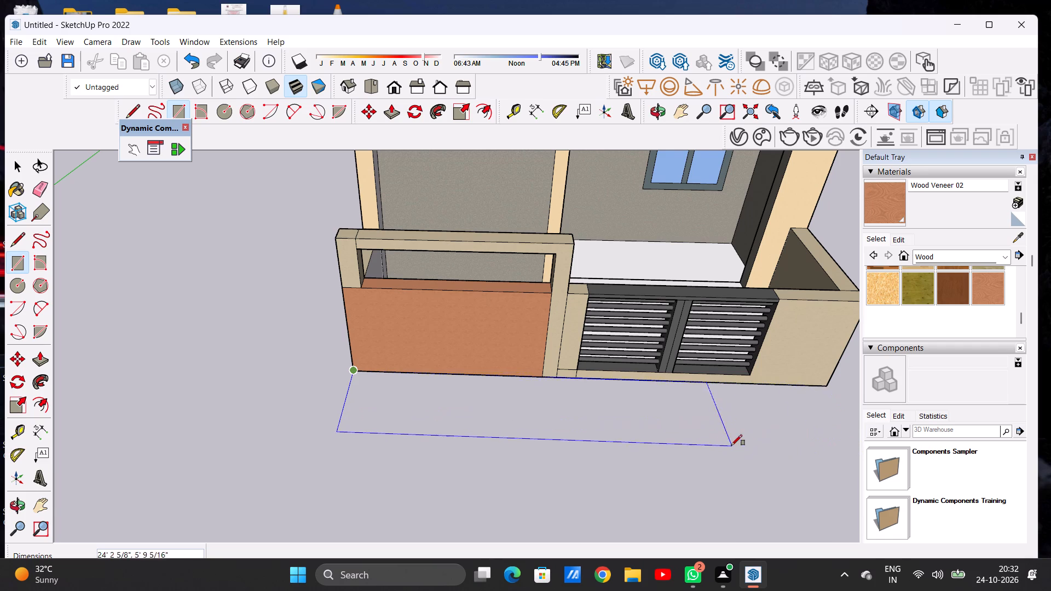
scroll(731, 445, "down", 7)
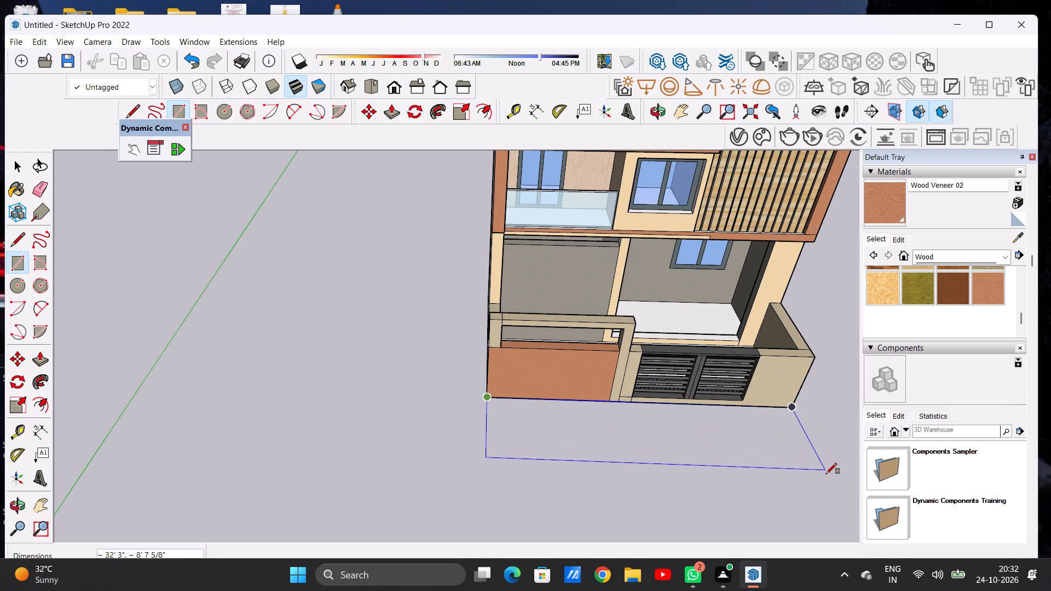
left_click(826, 474)
key("space")
type("N")
key("space")
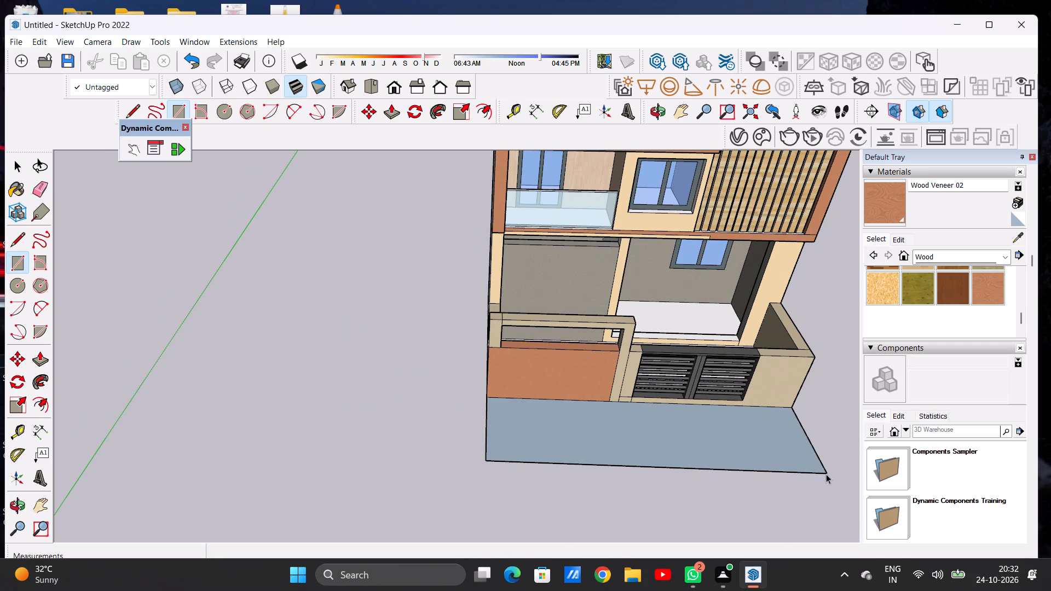
Paint the ground rectangle in front of the boundary wall with Color M00 from the Colors collection.
scroll(413, 399, "down", 7)
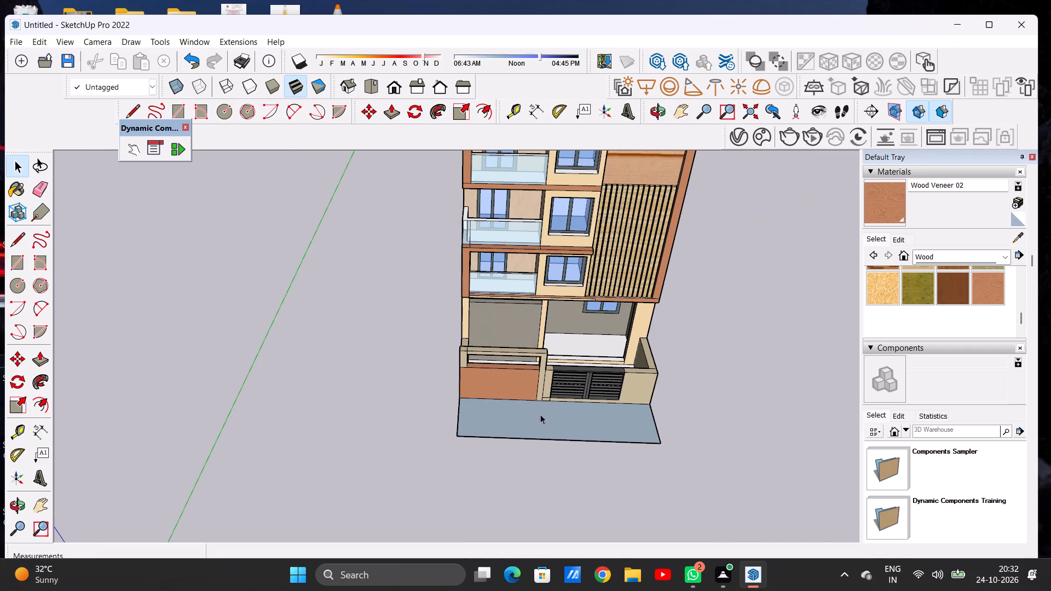
scroll(553, 431, "up", 6)
middle_click_drag(504, 396, 517, 416)
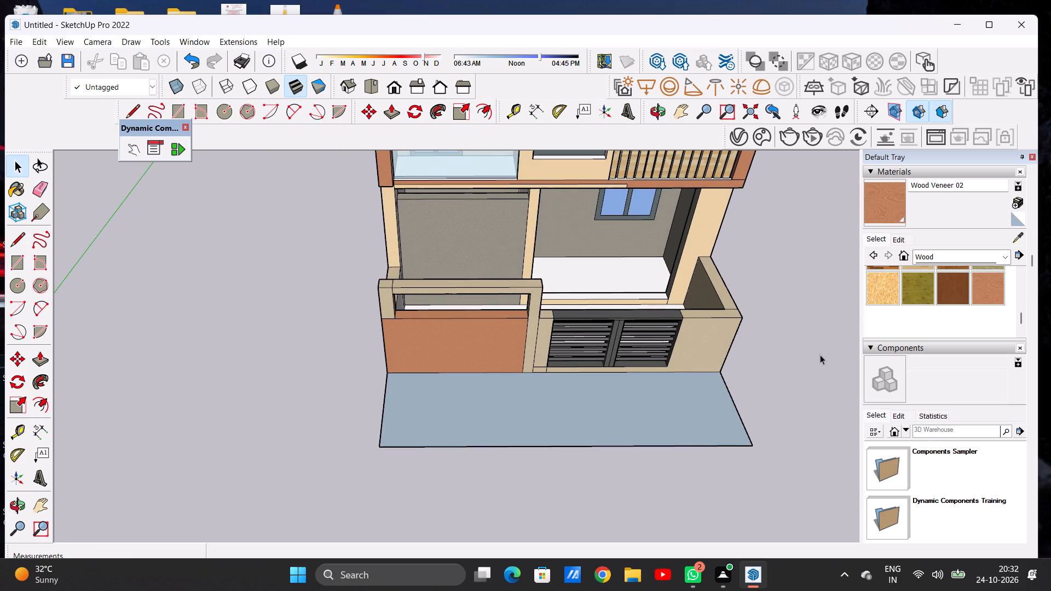
left_click(931, 254)
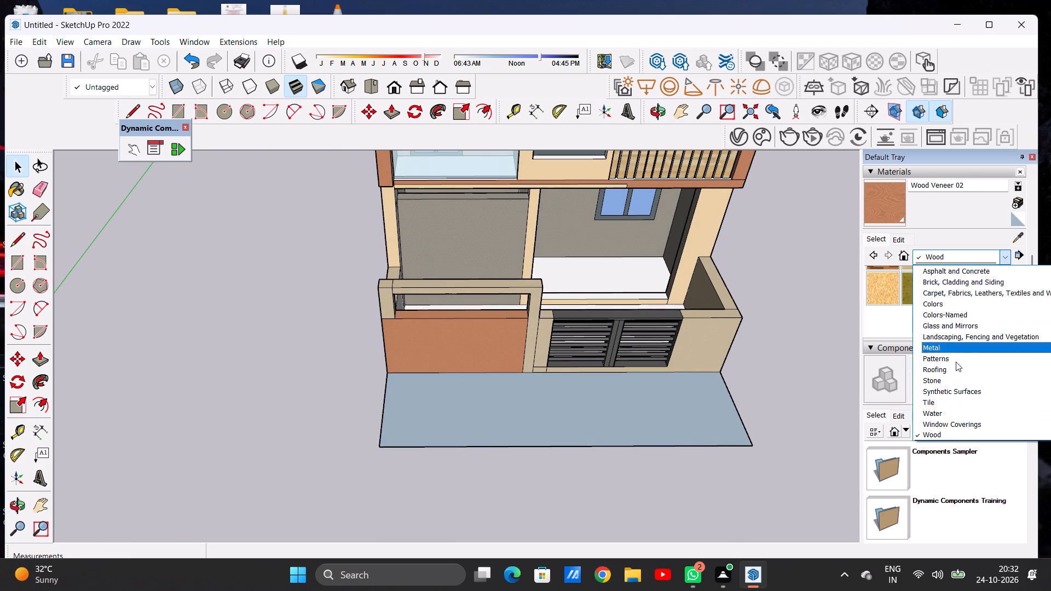
left_click(957, 303)
scroll(910, 308, "down", 16)
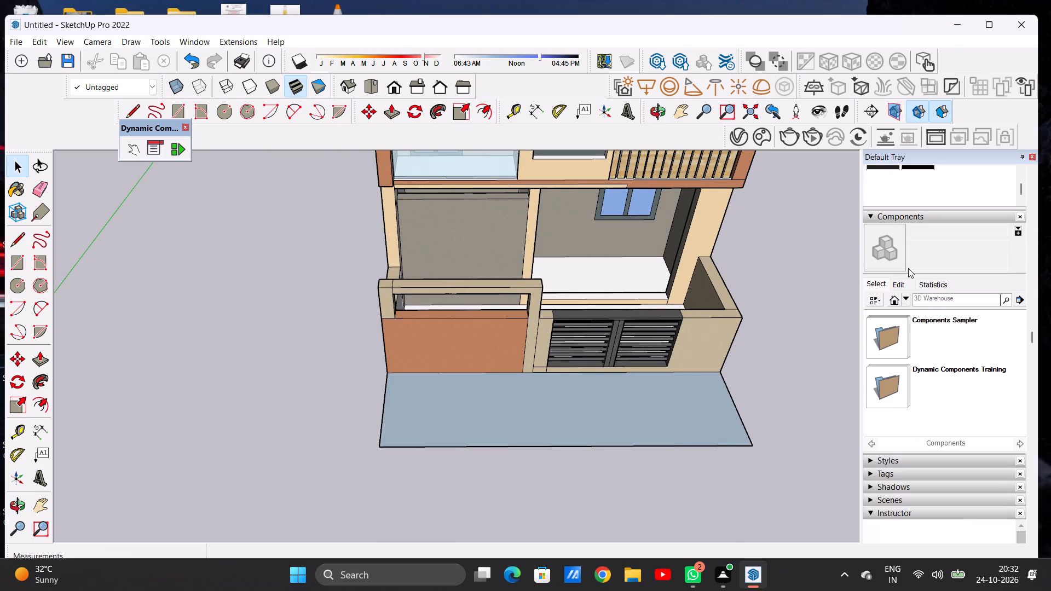
scroll(909, 268, "up", 2)
left_click(889, 211)
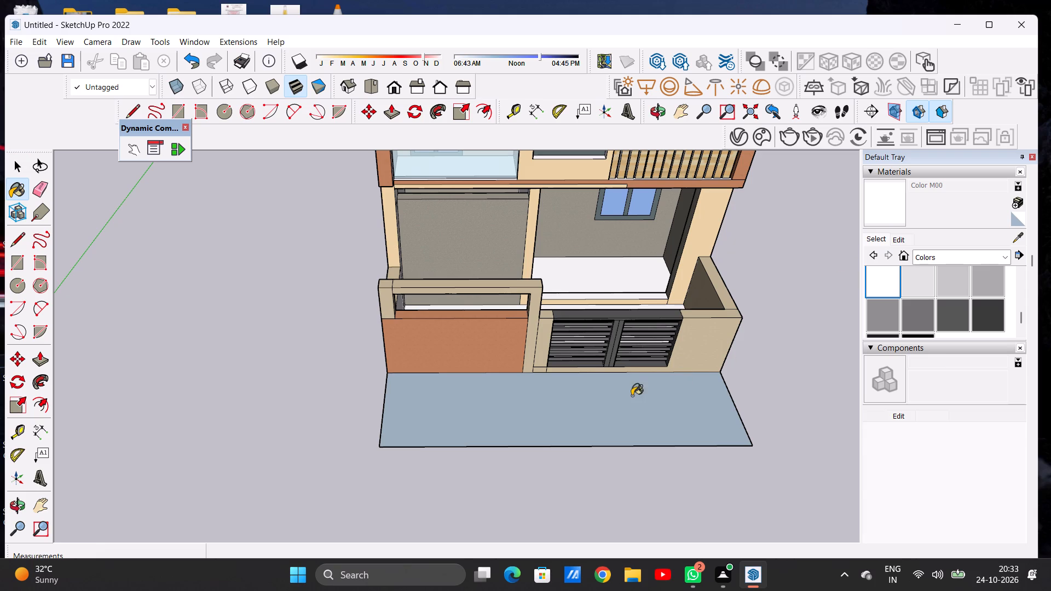
left_click(622, 405)
key("space")
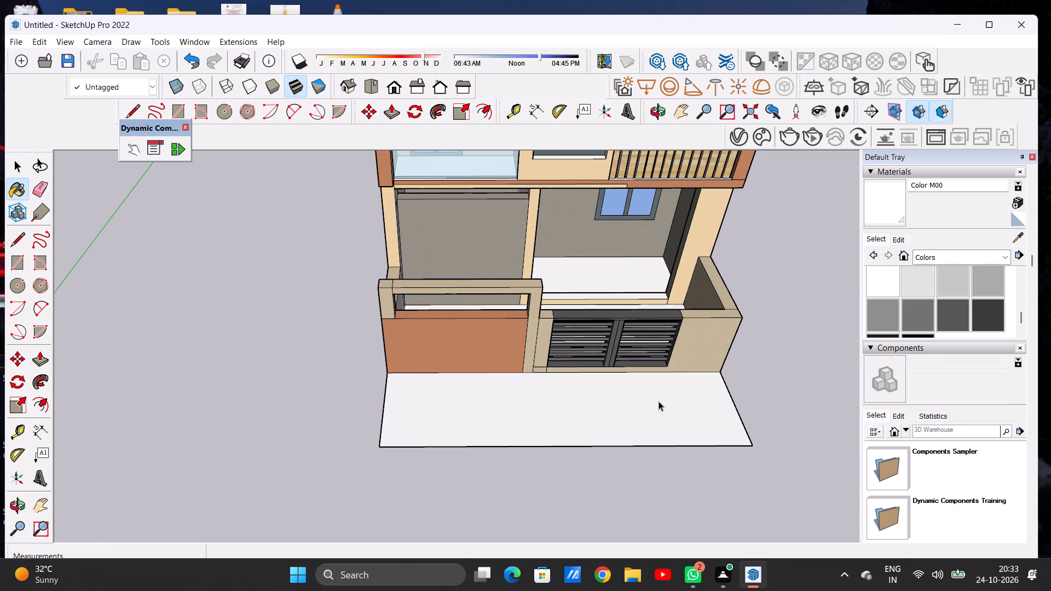
Examine the ground strip, gate and front boundary wall from several angles and distances.
scroll(454, 363, "down", 7)
middle_click_drag(510, 386, 514, 312)
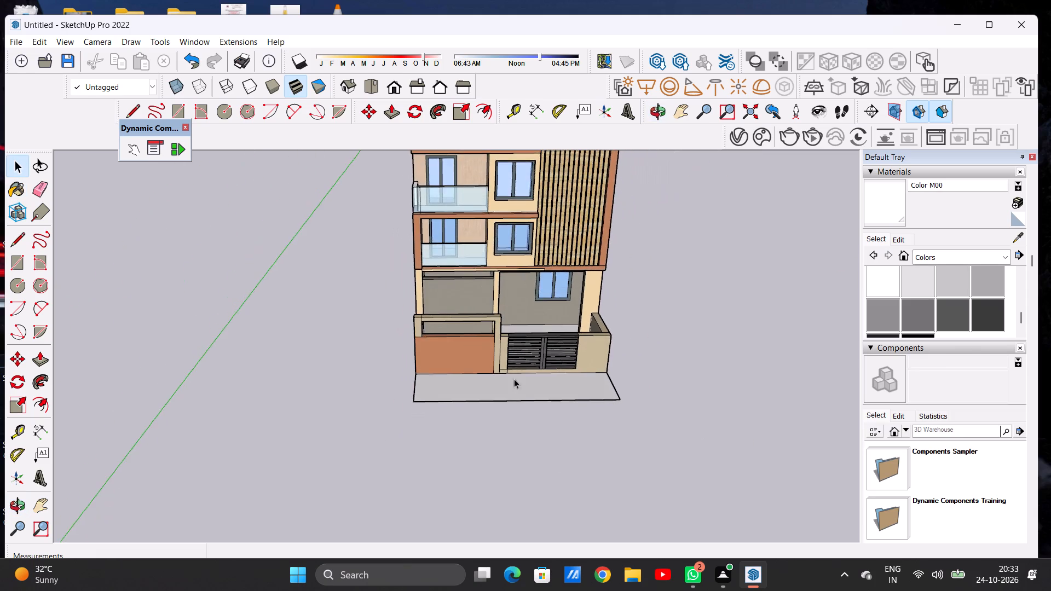
scroll(511, 399, "up", 7)
middle_click_drag(521, 373, 519, 458)
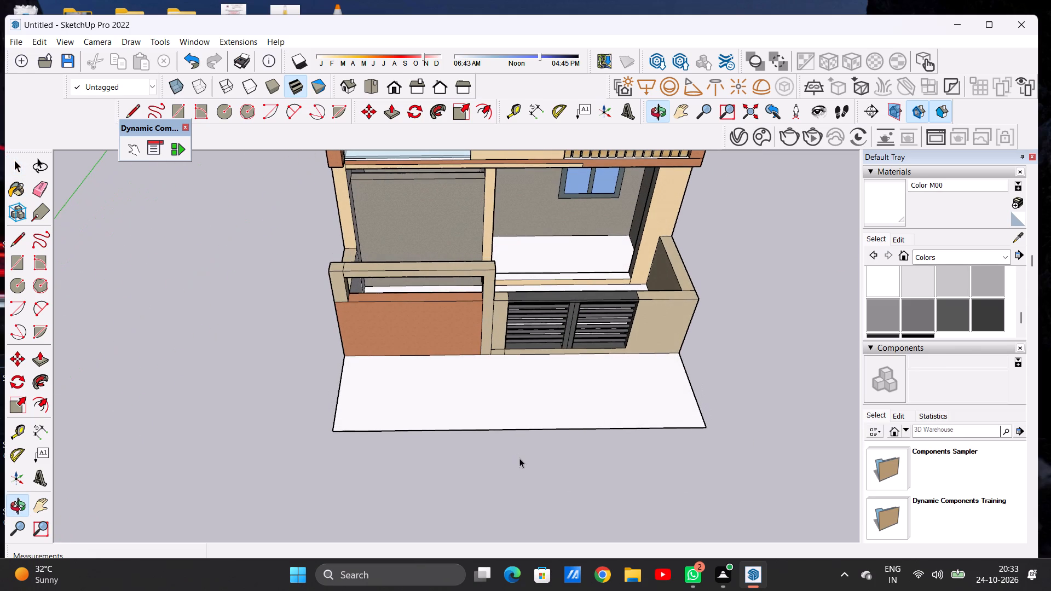
scroll(519, 398, "down", 4)
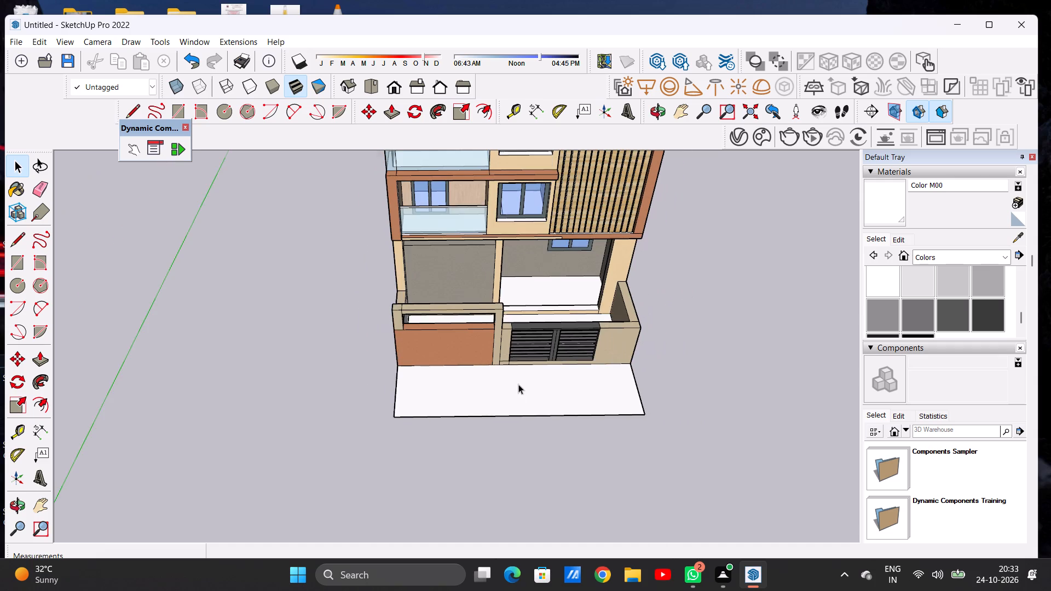
middle_click_drag(484, 373, 495, 403)
middle_click(495, 403)
scroll(489, 381, "up", 6)
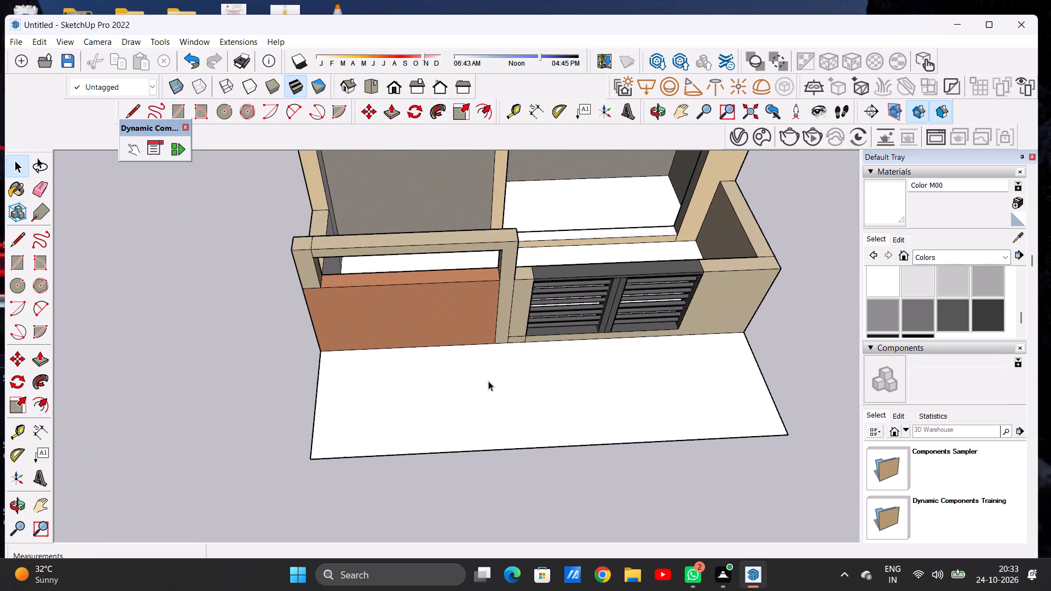
middle_click_drag(487, 383, 482, 298)
scroll(491, 352, "up", 7)
scroll(492, 380, "down", 4)
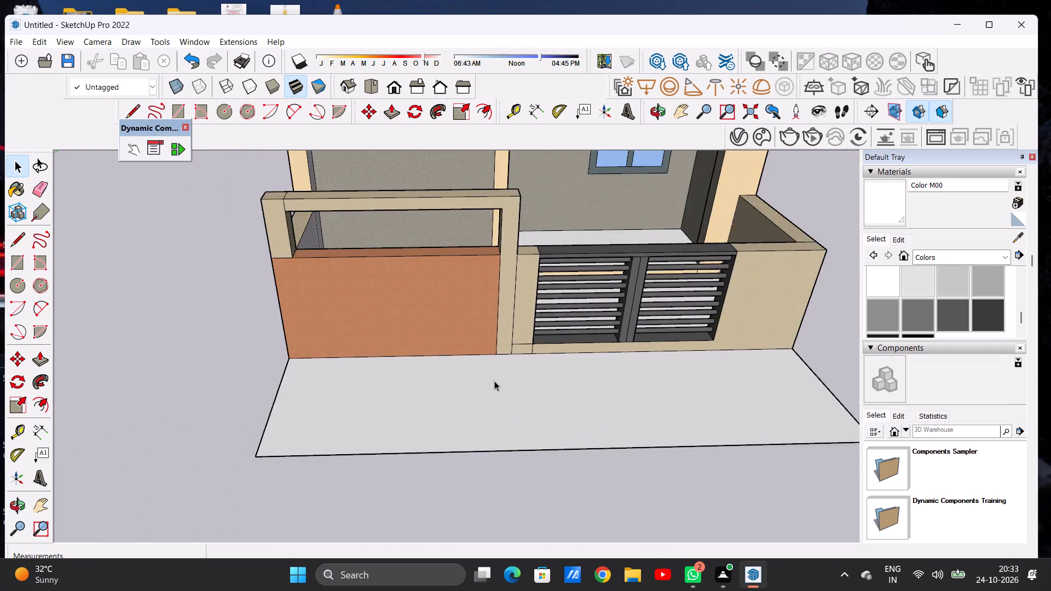
Paint the plain side and rear faces at the outer end of the ground-floor recess below the balcony with Color M01.
scroll(494, 381, "down", 17)
middle_click_drag(587, 328, 577, 391)
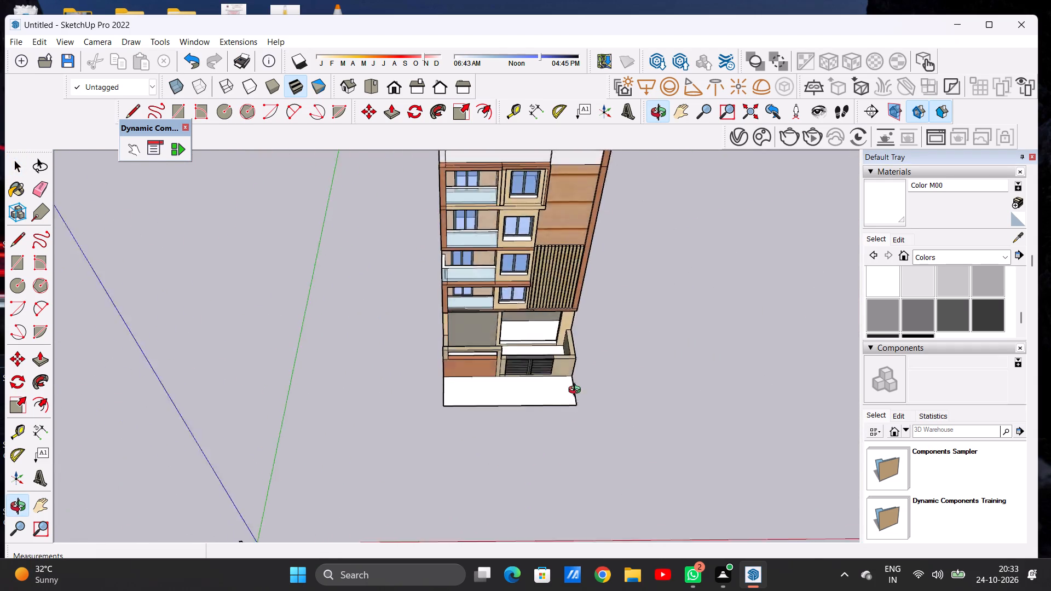
middle_click_drag(577, 391, 469, 354)
scroll(492, 320, "up", 7)
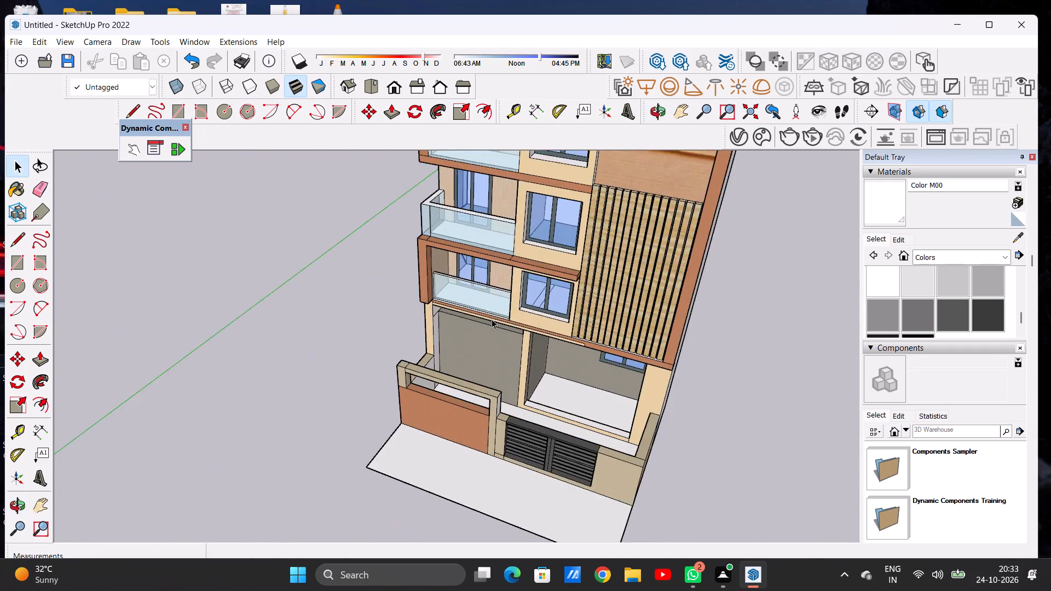
scroll(492, 319, "up", 8)
middle_click_drag(478, 383, 413, 261)
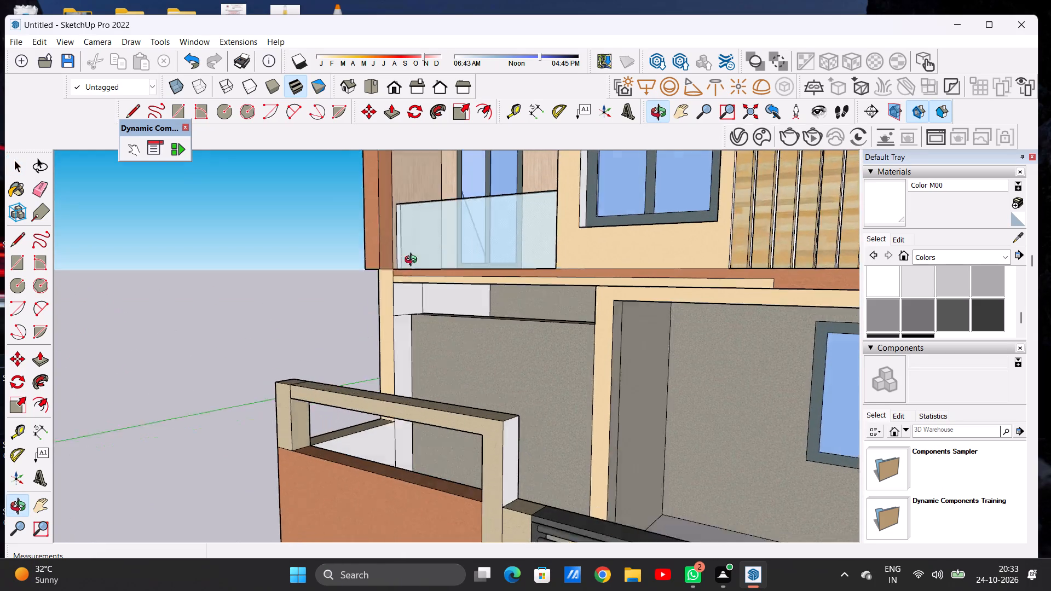
middle_click_drag(413, 261, 328, 298)
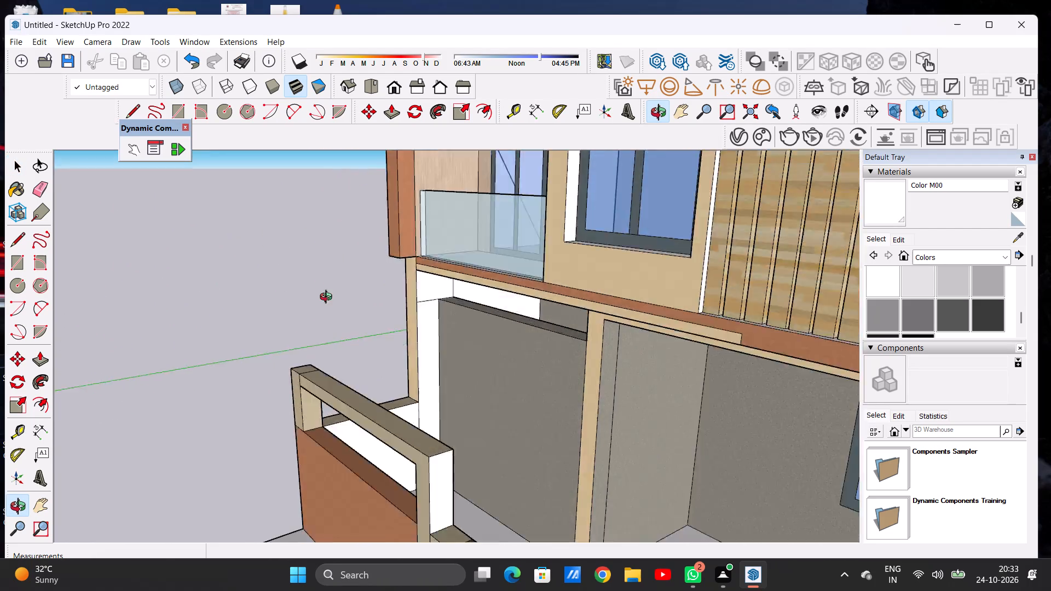
middle_click_drag(328, 298, 447, 302)
scroll(446, 285, "up", 1)
scroll(466, 328, "up", 3)
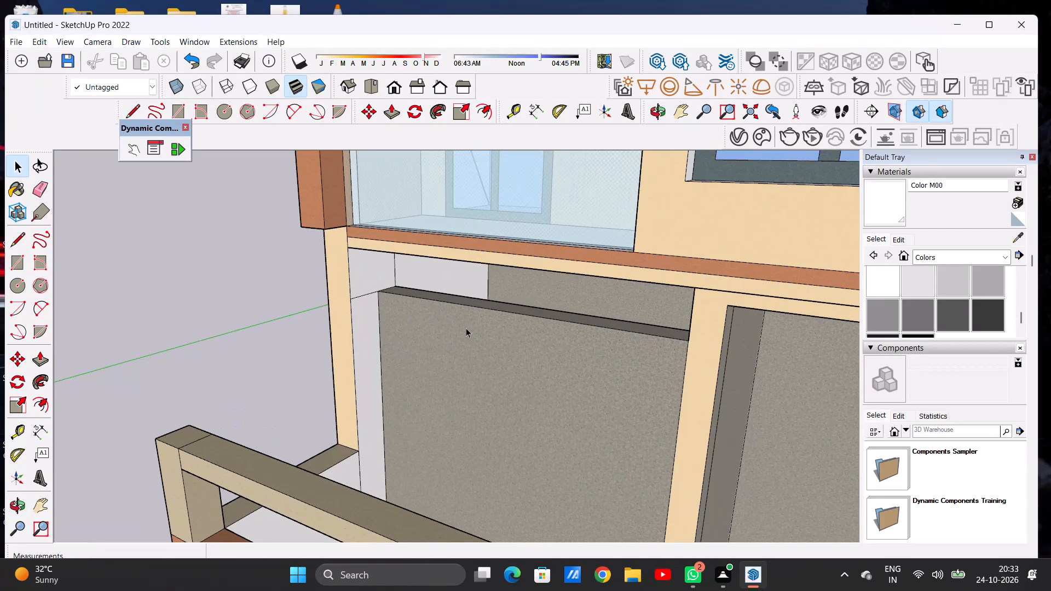
left_click(873, 239)
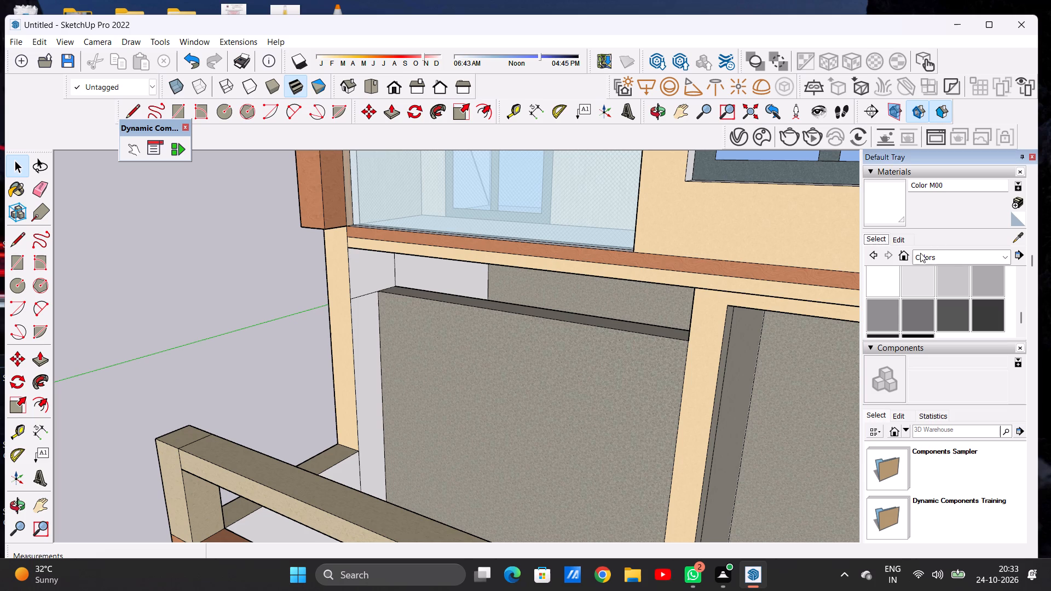
left_click(916, 285)
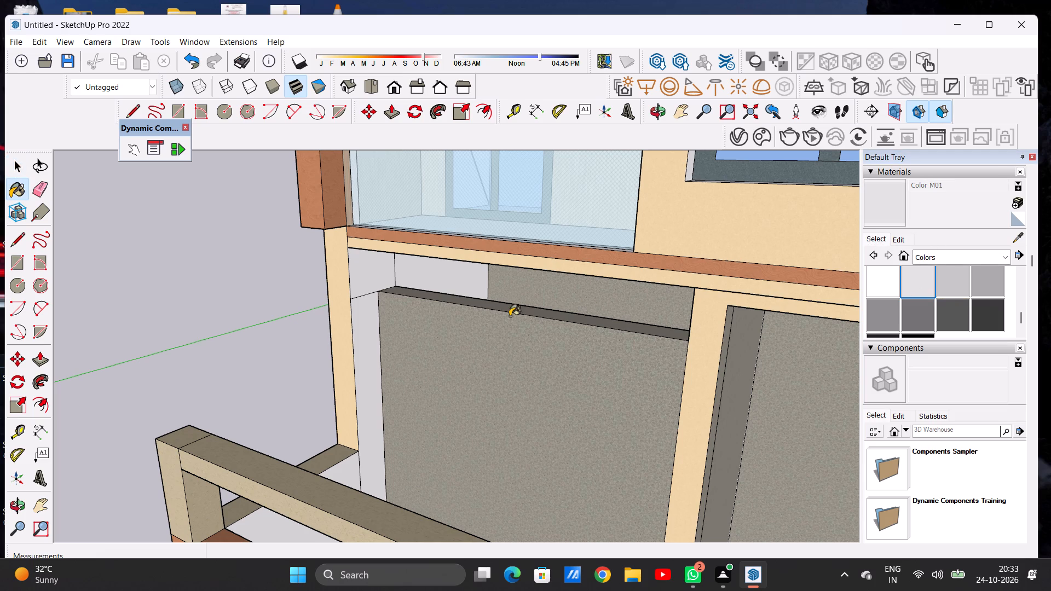
scroll(382, 277, "up", 5)
scroll(378, 283, "down", 1)
scroll(369, 296, "up", 1)
left_click(362, 297)
left_click(347, 341)
left_click(456, 255)
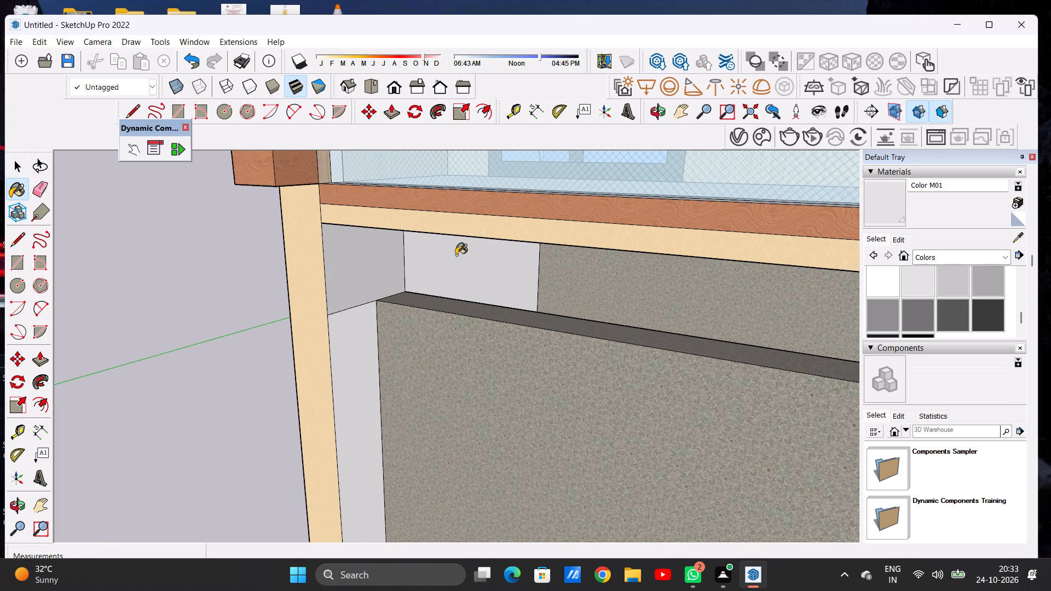
Paint the two plain faces at the recess's opposite end, beside the column and above the partition wall, with Color M01.
scroll(470, 332, "down", 2)
scroll(477, 336, "up", 1)
scroll(477, 336, "down", 1)
scroll(477, 336, "up", 1)
scroll(477, 336, "down", 6)
scroll(480, 329, "up", 1)
scroll(478, 331, "down", 1)
middle_click_drag(446, 362, 638, 357)
scroll(631, 294, "up", 7)
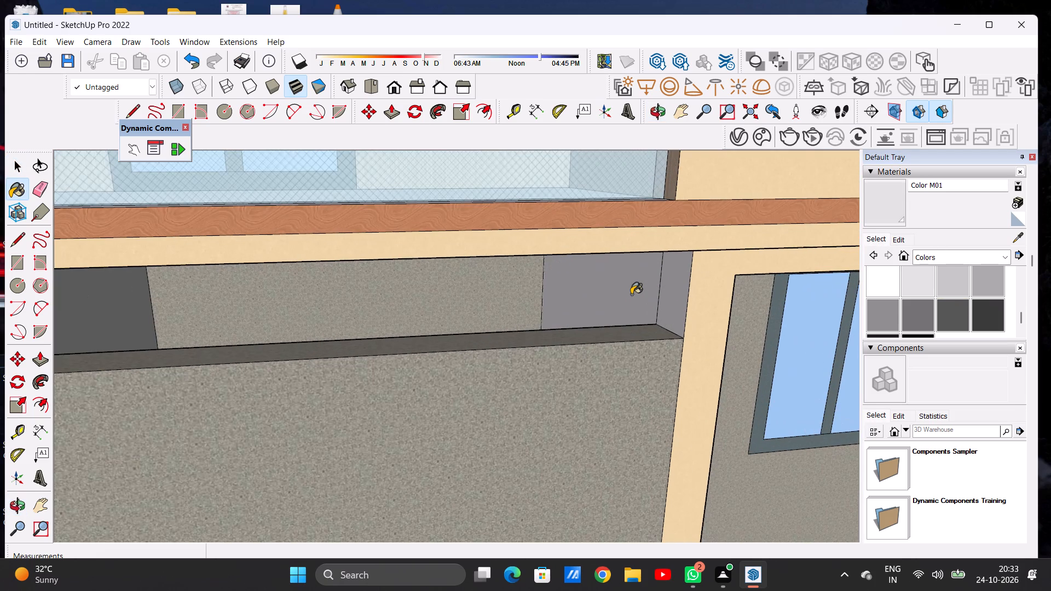
left_click(626, 294)
left_click(674, 294)
Paint the inner faces of both side boundary walls with Color M01.
scroll(559, 317, "down", 10)
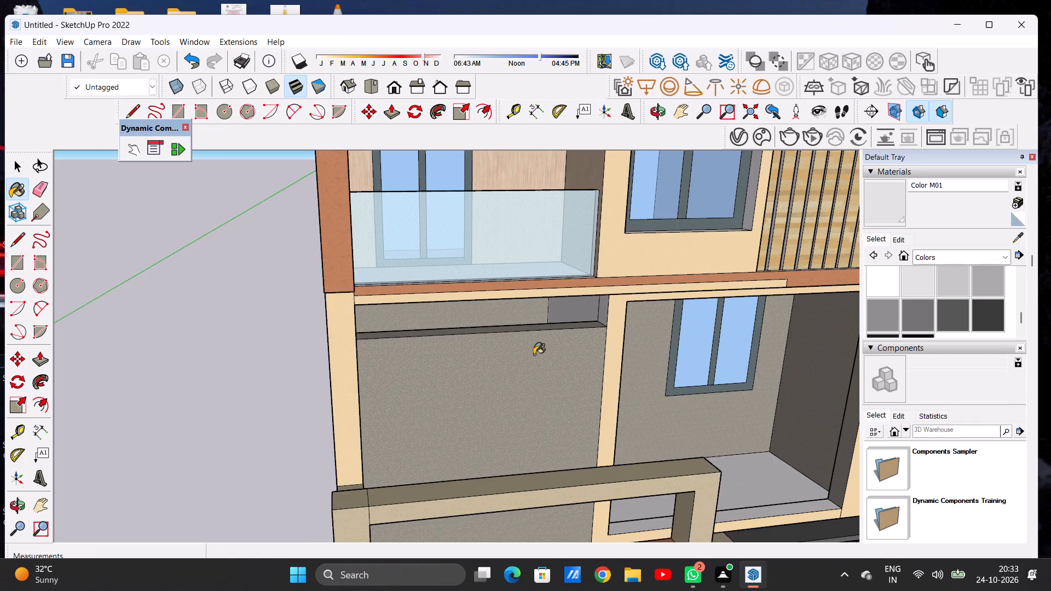
middle_click_drag(532, 362, 326, 445)
scroll(430, 424, "up", 10)
scroll(414, 424, "down", 1)
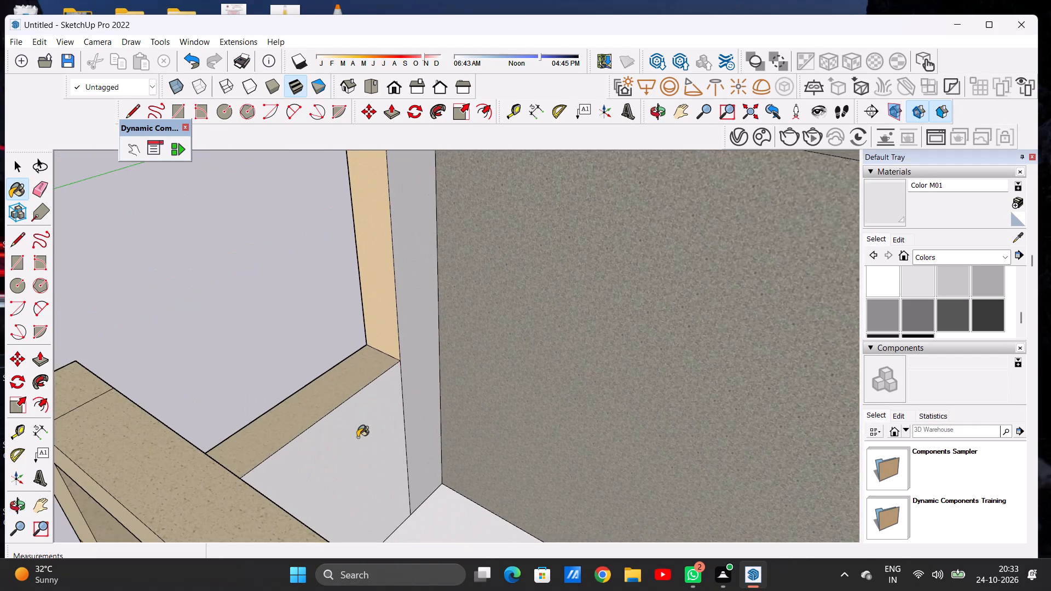
left_click(357, 437)
scroll(403, 434, "down", 11)
scroll(441, 397, "up", 1)
scroll(441, 397, "down", 1)
middle_click_drag(415, 435, 695, 416)
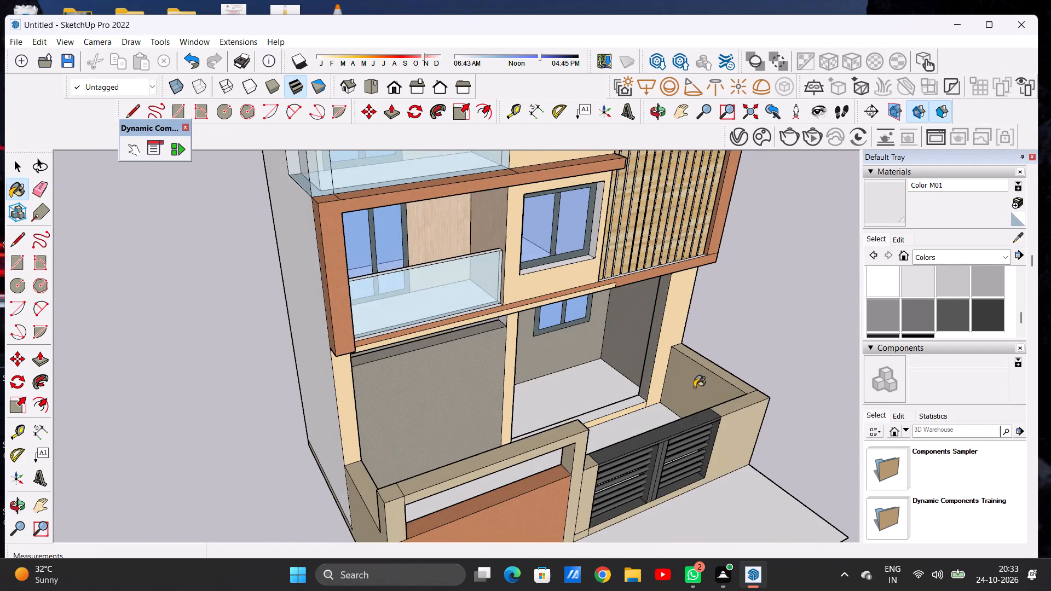
scroll(702, 379, "up", 6)
left_click(701, 378)
Paint the underside faces below the first-floor balcony and along the projecting slab beside it with Color M01.
scroll(601, 401, "down", 7)
middle_click_drag(640, 403, 555, 372)
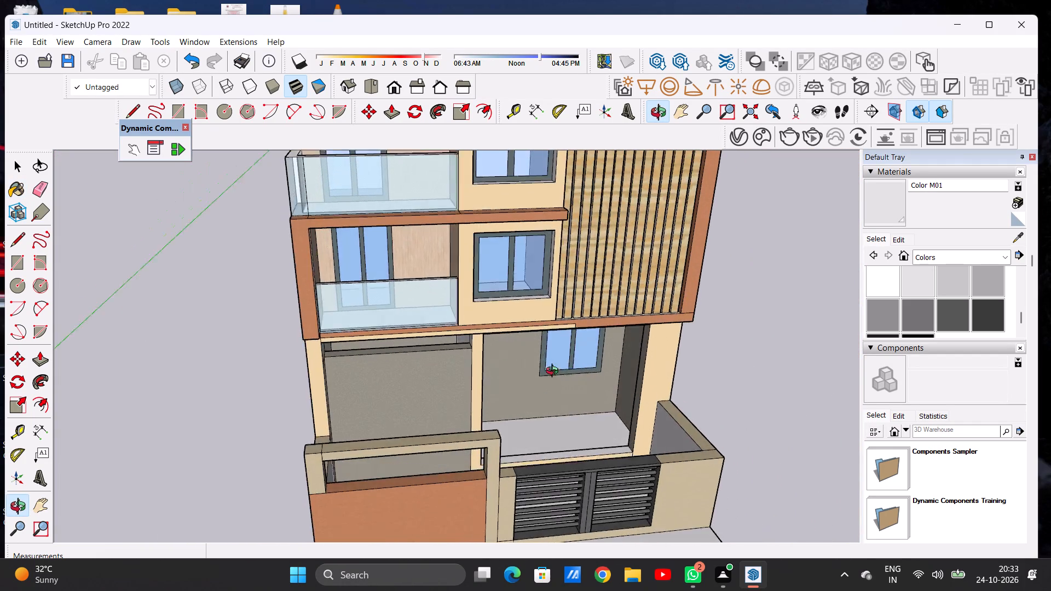
middle_click_drag(555, 372, 496, 304)
middle_click_drag(459, 372, 445, 266)
scroll(443, 308, "up", 4)
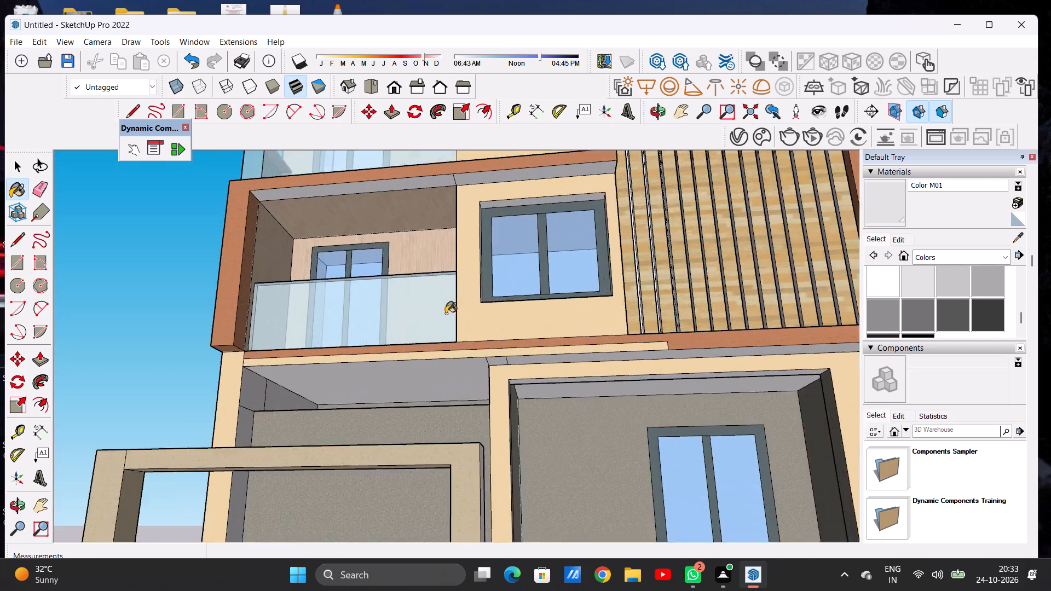
scroll(446, 314, "up", 10)
left_click(456, 376)
left_click(539, 377)
left_click(642, 378)
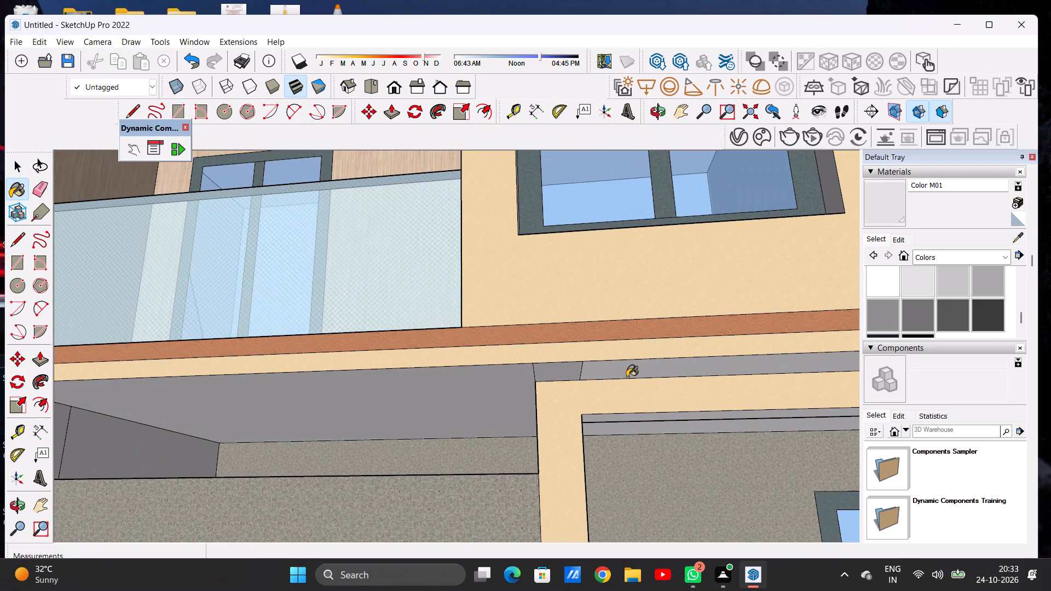
Paint the ceiling and opening-head underside of the ground-floor bay with the window in Color M01.
scroll(456, 392, "down", 2)
scroll(455, 392, "up", 1)
scroll(455, 392, "down", 1)
scroll(455, 392, "up", 1)
scroll(455, 392, "down", 4)
middle_click_drag(581, 446, 586, 389)
scroll(620, 411, "up", 4)
left_click(633, 424)
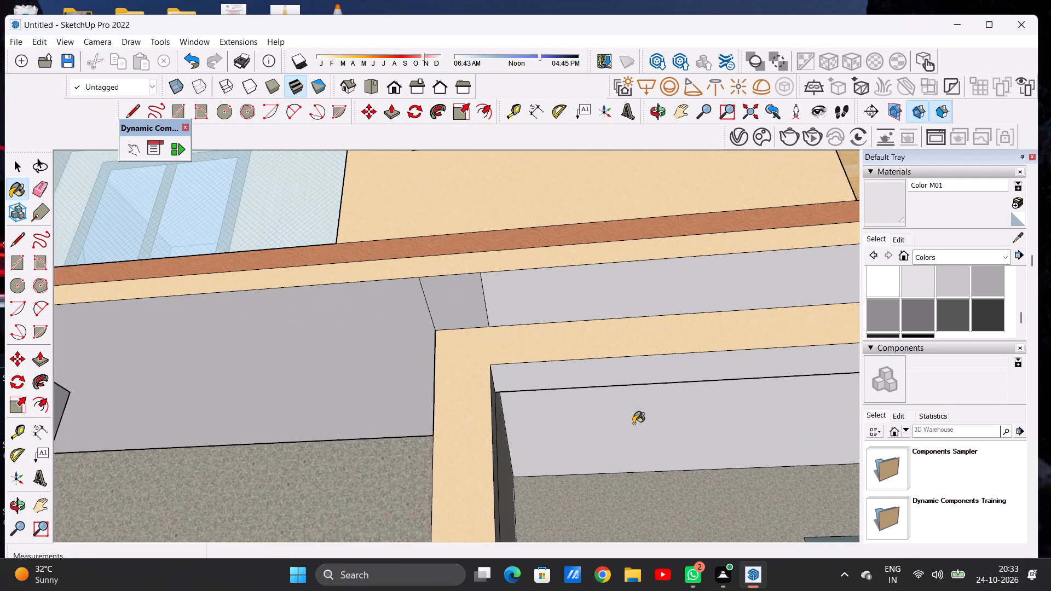
scroll(535, 391, "down", 5)
scroll(546, 378, "up", 6)
left_click(548, 378)
left_click(555, 294)
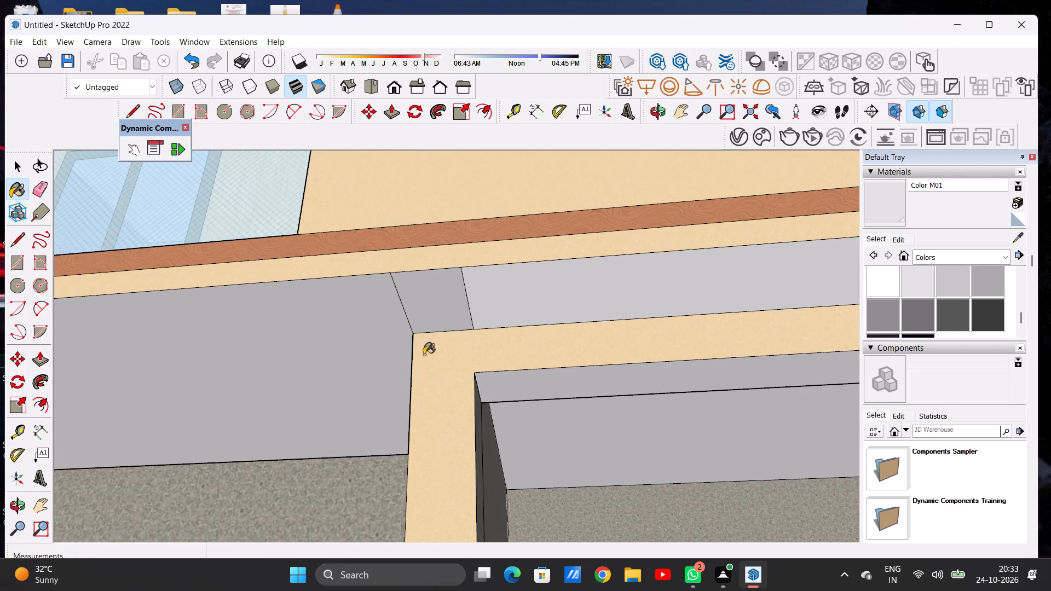
scroll(424, 355, "down", 1)
scroll(424, 355, "up", 1)
scroll(424, 355, "down", 12)
middle_click_drag(511, 359, 524, 480)
scroll(460, 405, "down", 10)
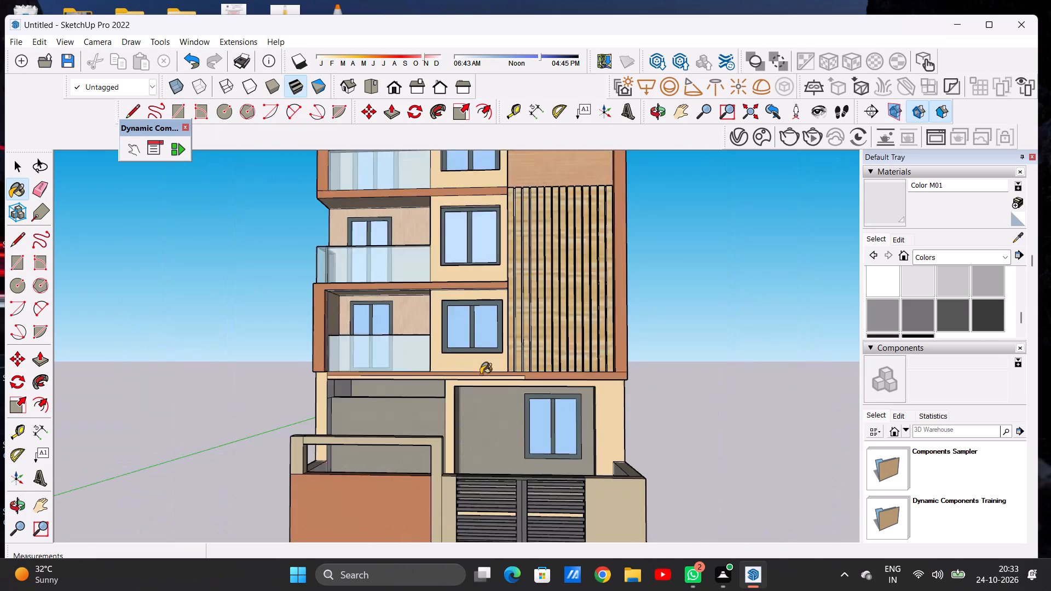
scroll(481, 374, "down", 4)
middle_click_drag(504, 441, 500, 469)
key("space")
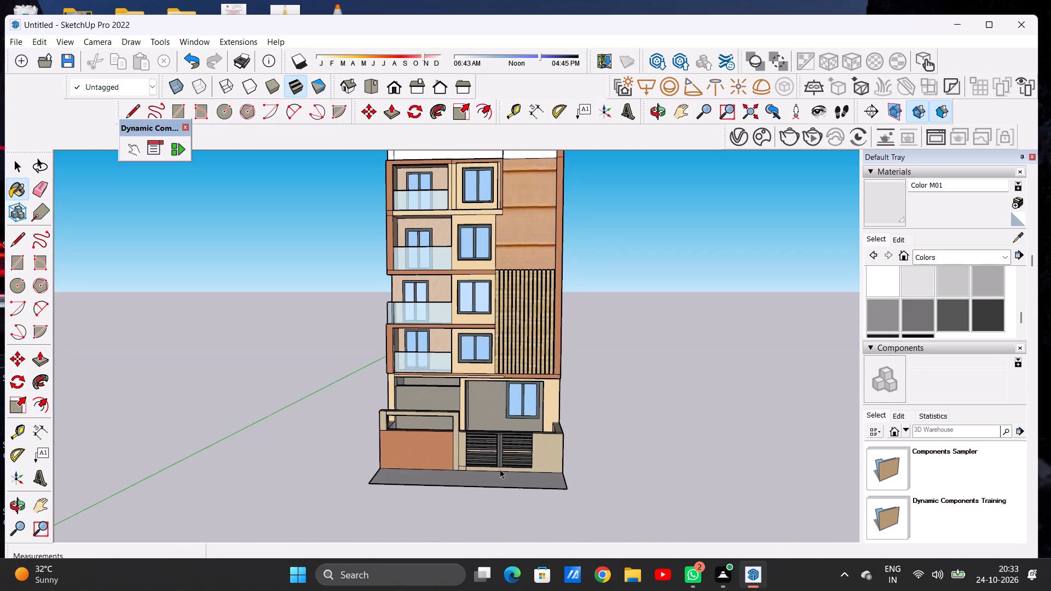
Paint the front, end and top faces of the raised roof parapet panel above the wood cladding with Carrera Marble from Stone.
scroll(500, 469, "down", 5)
scroll(489, 248, "down", 1)
scroll(489, 248, "up", 5)
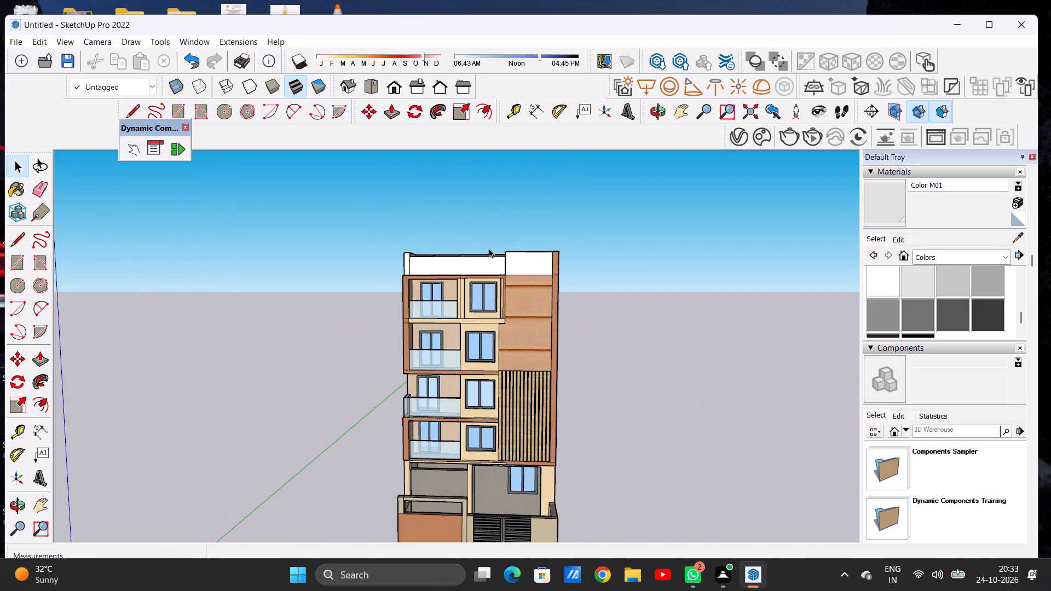
scroll(401, 257, "up", 9)
middle_click_drag(495, 259, 524, 308)
scroll(598, 274, "up", 7)
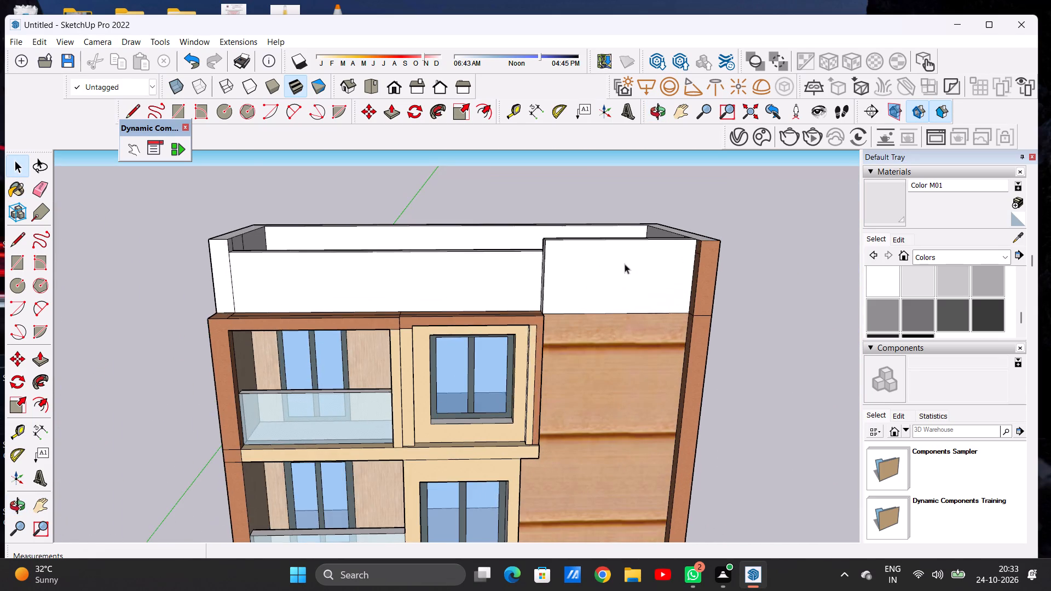
middle_click_drag(598, 264, 678, 293)
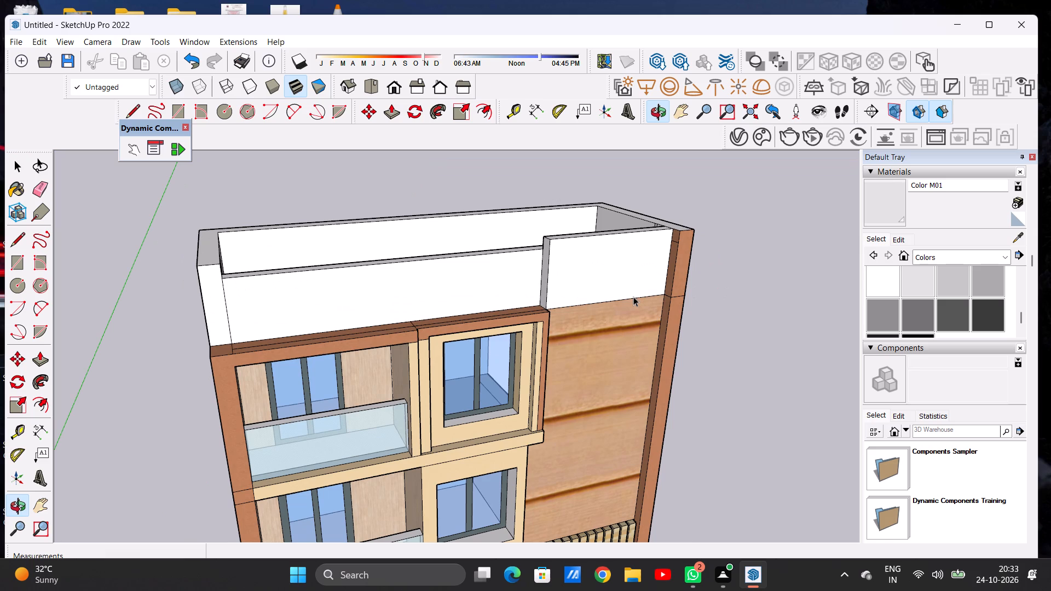
left_click(928, 256)
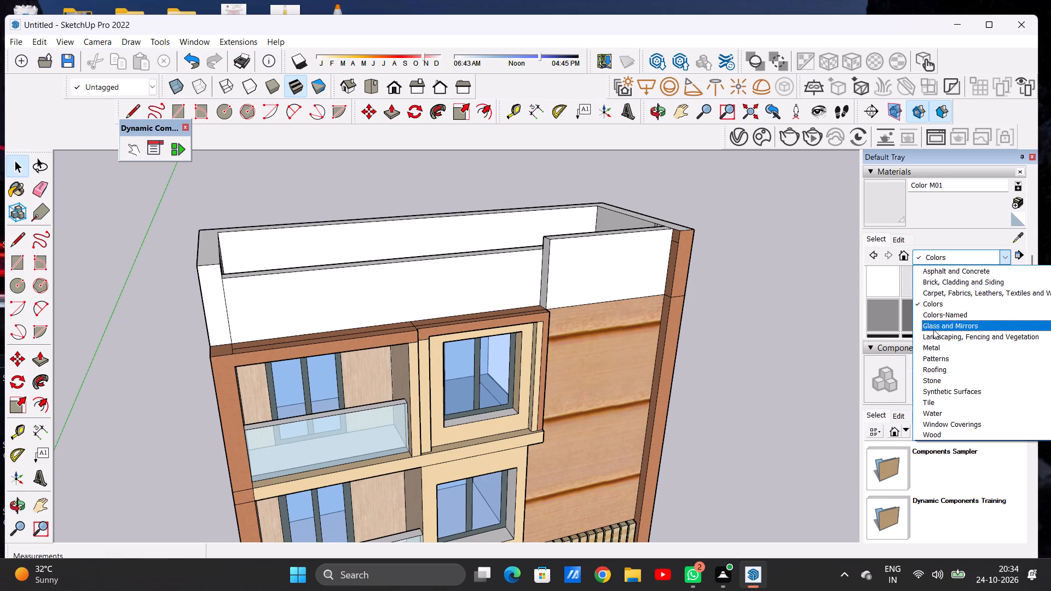
left_click(950, 383)
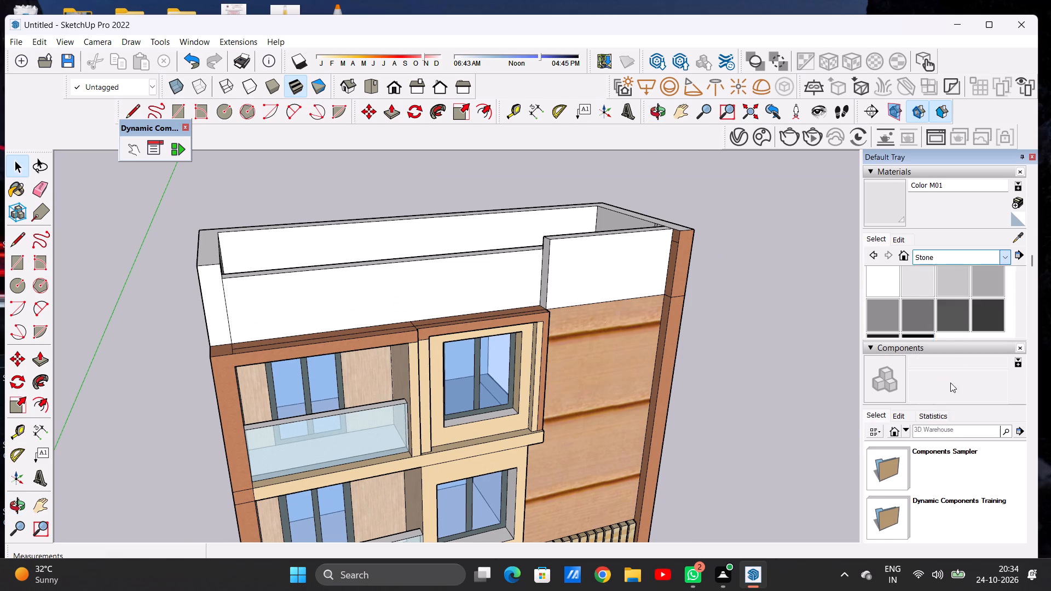
left_click(876, 282)
left_click(625, 276)
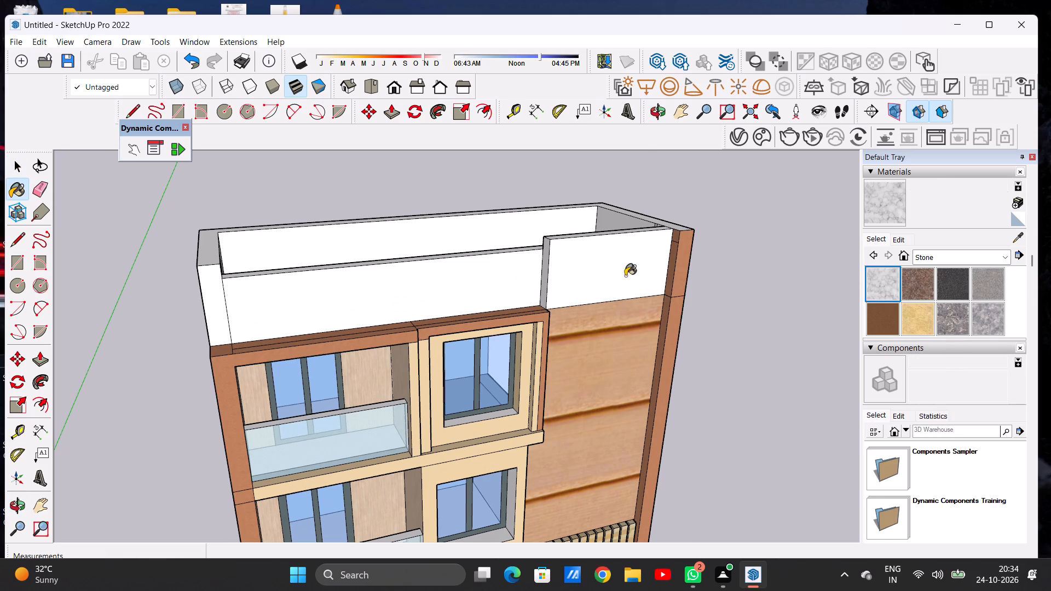
scroll(561, 261, "up", 11)
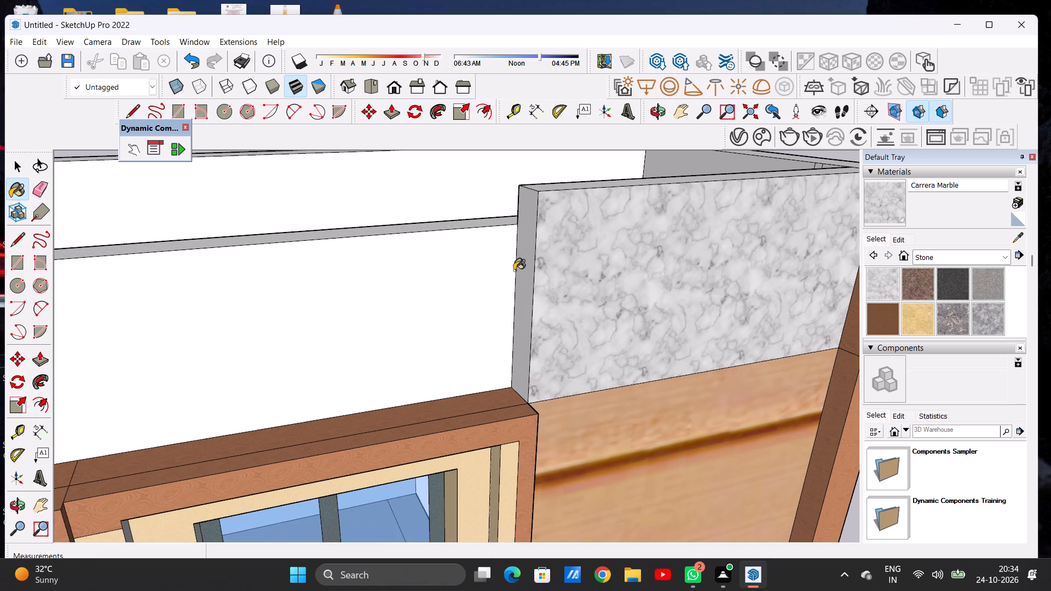
left_click(521, 267)
middle_click_drag(542, 272, 555, 350)
left_click(555, 236)
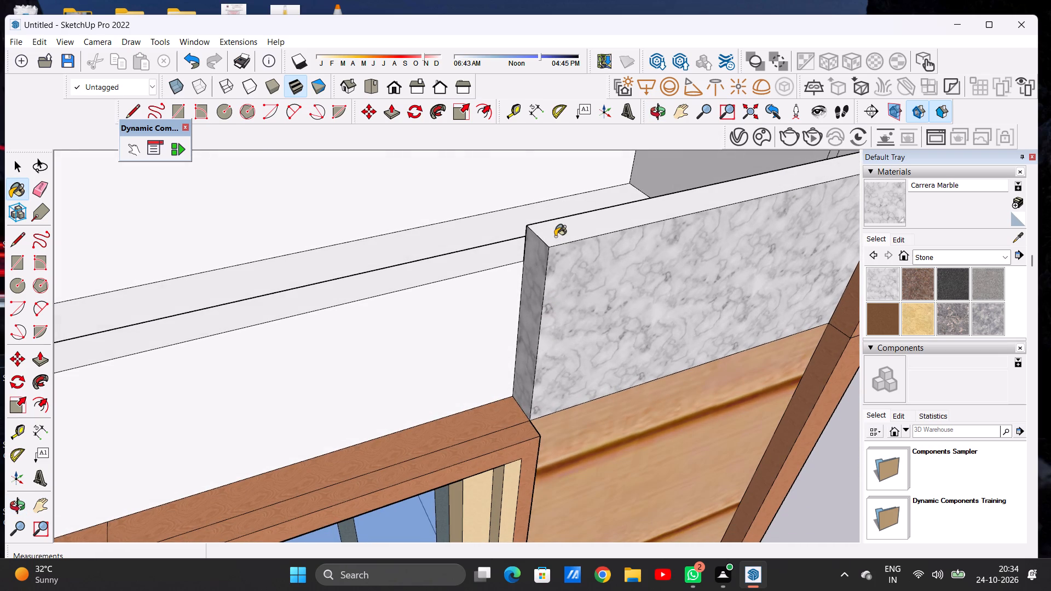
Paint the outer face of the low front roof parapet with Translucent Glass Safety from Glass and Mirrors.
scroll(550, 298, "down", 8)
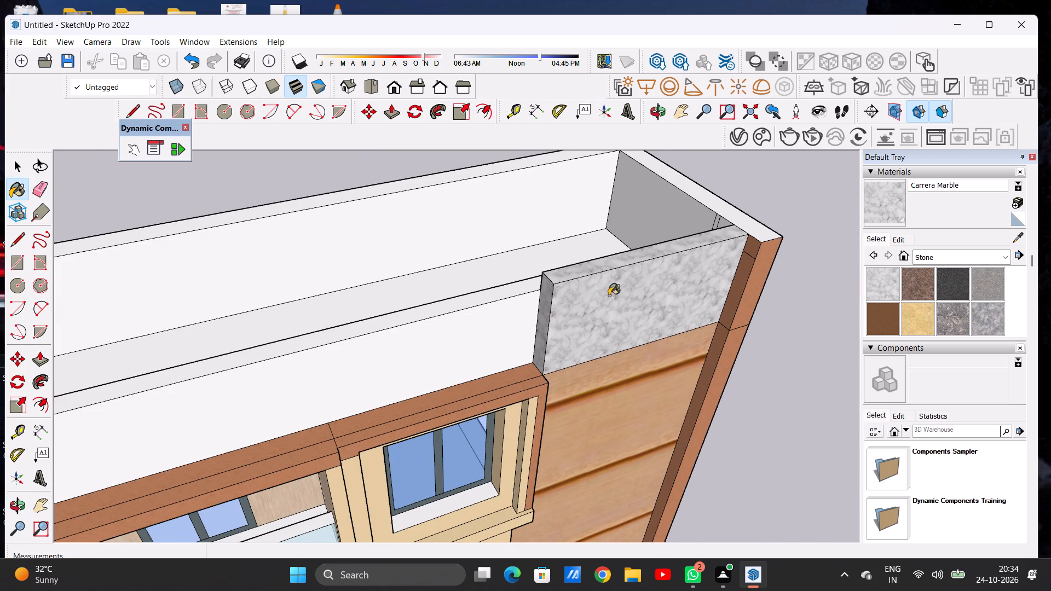
middle_click_drag(608, 295, 587, 281)
left_click(931, 257)
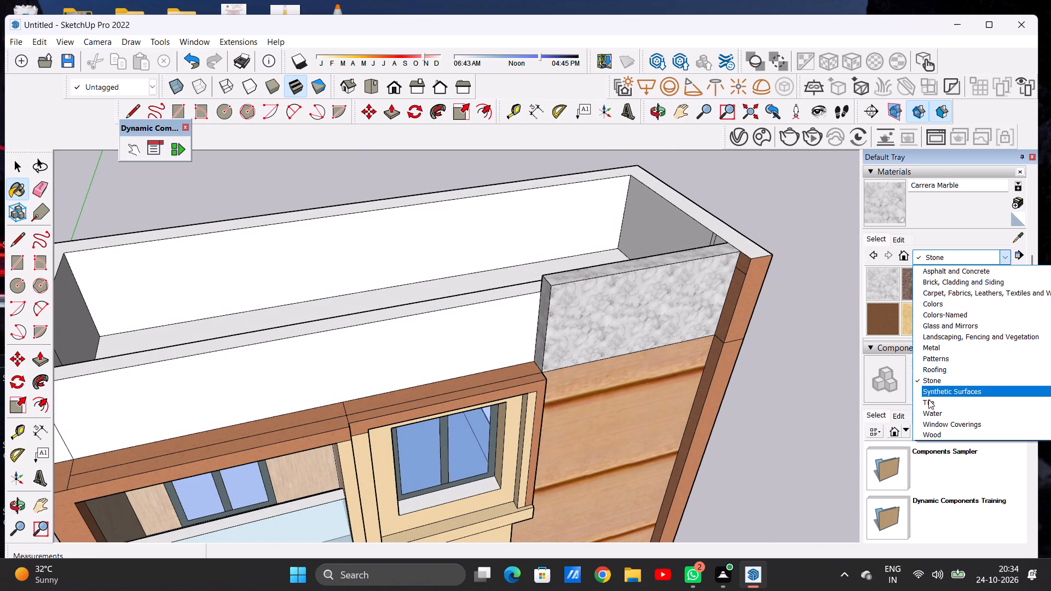
left_click(937, 328)
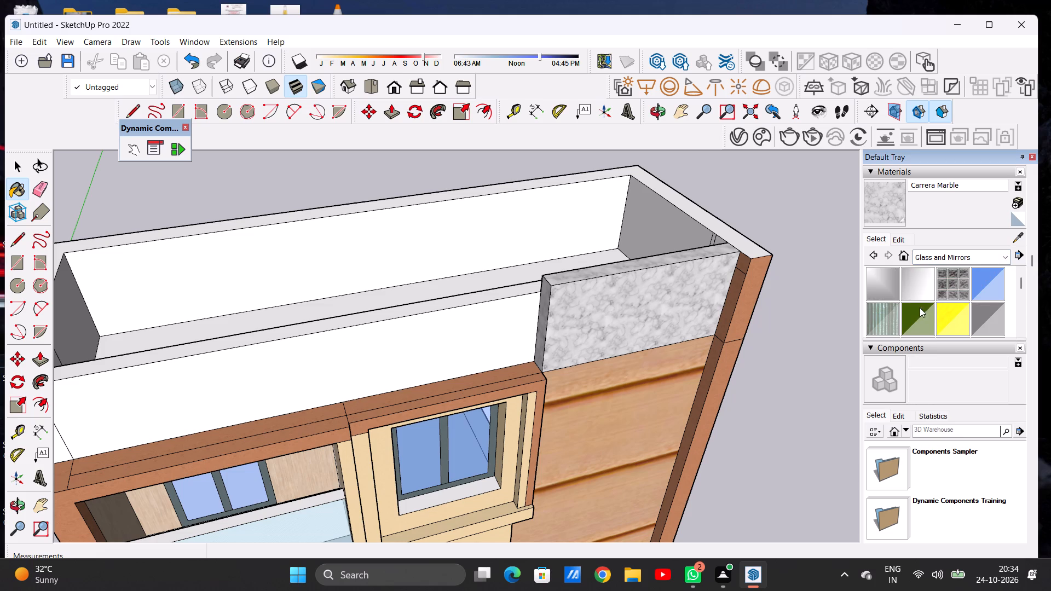
scroll(919, 298, "down", 1)
left_click(882, 282)
left_click(496, 343)
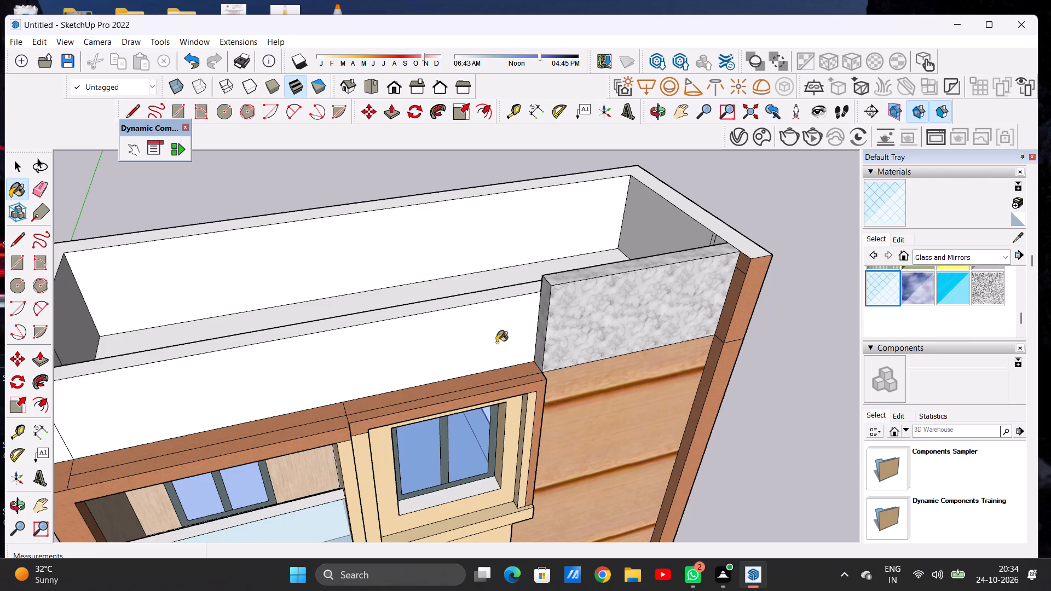
Paint the inner faces of the front roof parapet with Translucent Glass Safety.
scroll(680, 317, "down", 6)
middle_click(386, 350)
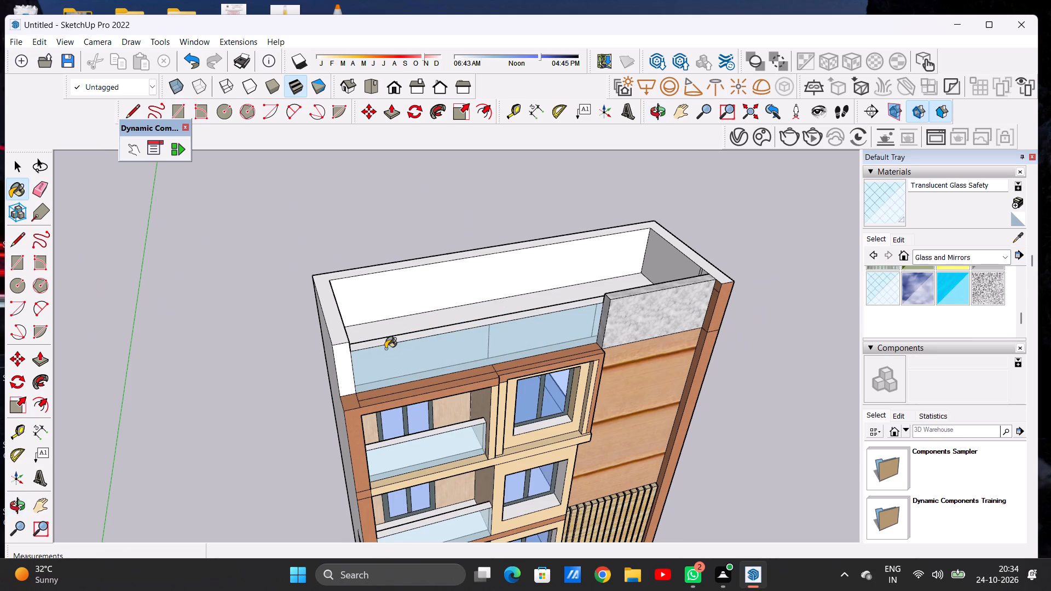
scroll(389, 351, "down", 4)
middle_click_drag(470, 341, 136, 337)
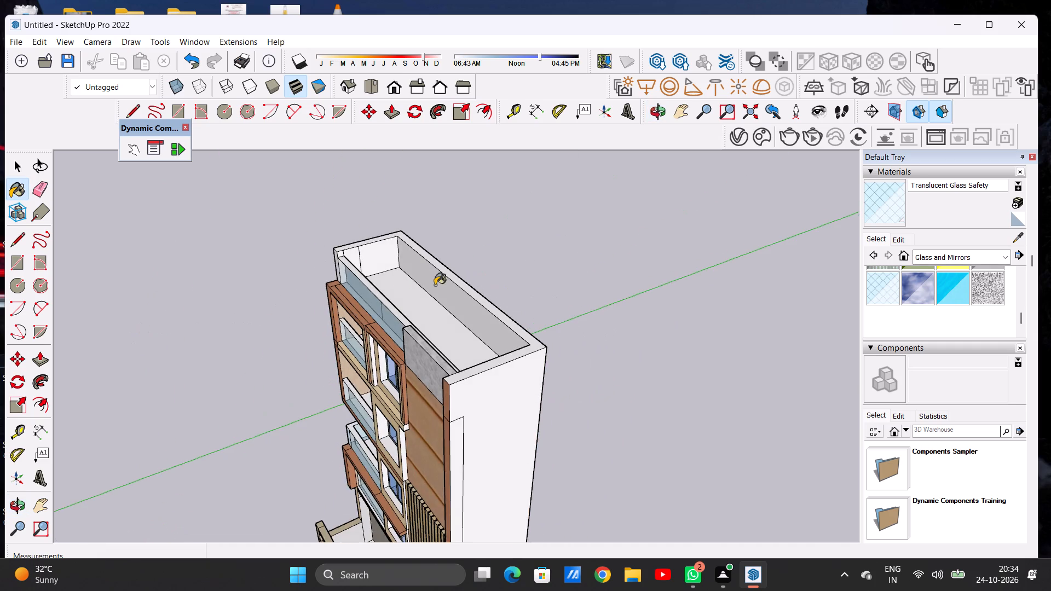
scroll(435, 285, "up", 6)
middle_click_drag(397, 287, 303, 281)
scroll(337, 287, "up", 5)
scroll(313, 362, "up", 4)
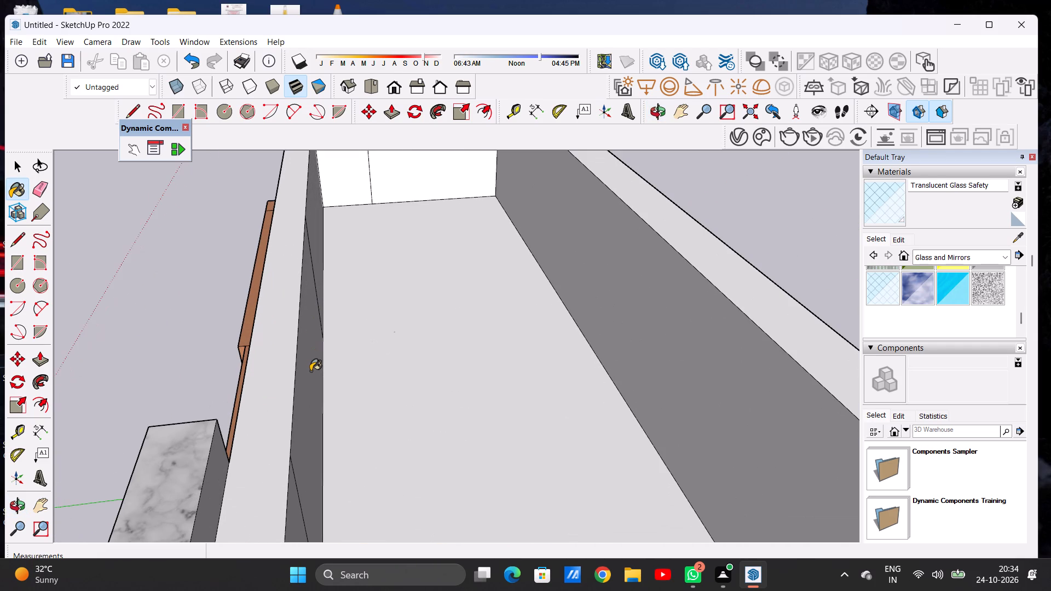
left_click(310, 371)
left_click(317, 234)
scroll(332, 306, "down", 6)
middle_click_drag(256, 329, 335, 311)
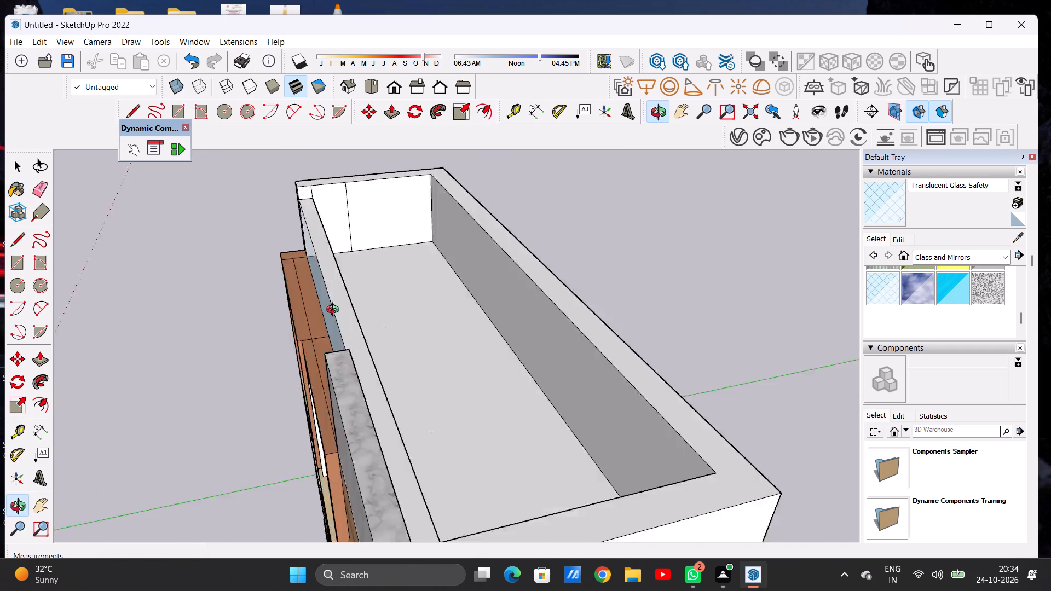
Paint the building's two plain outer side walls and the rear wall with Terrazzo Tile Light from Synthetic Surfaces.
middle_click_drag(335, 311, 506, 284)
scroll(430, 297, "down", 12)
middle_click_drag(401, 316, 483, 275)
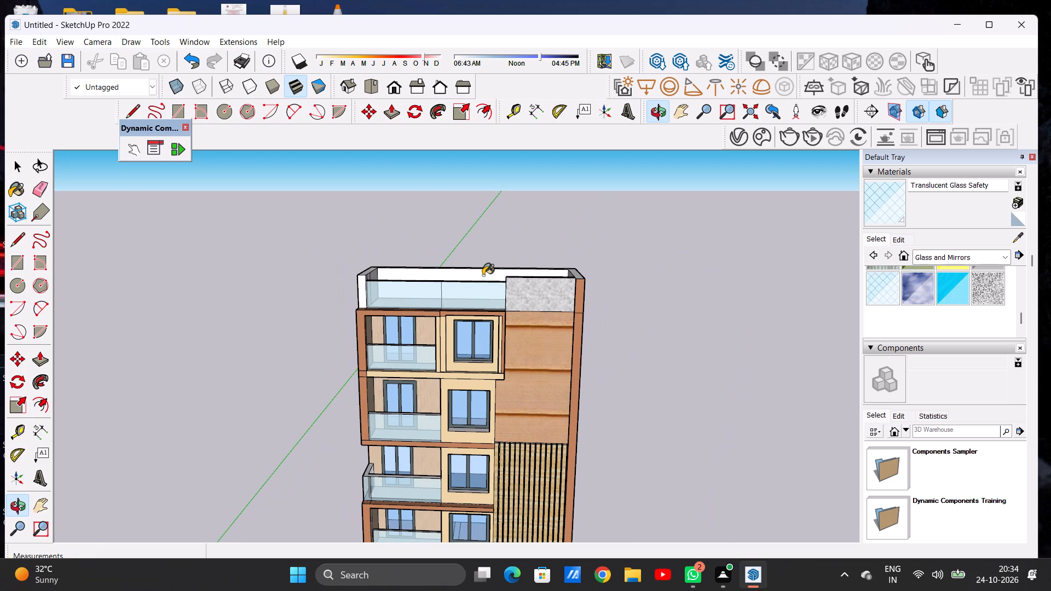
key("space")
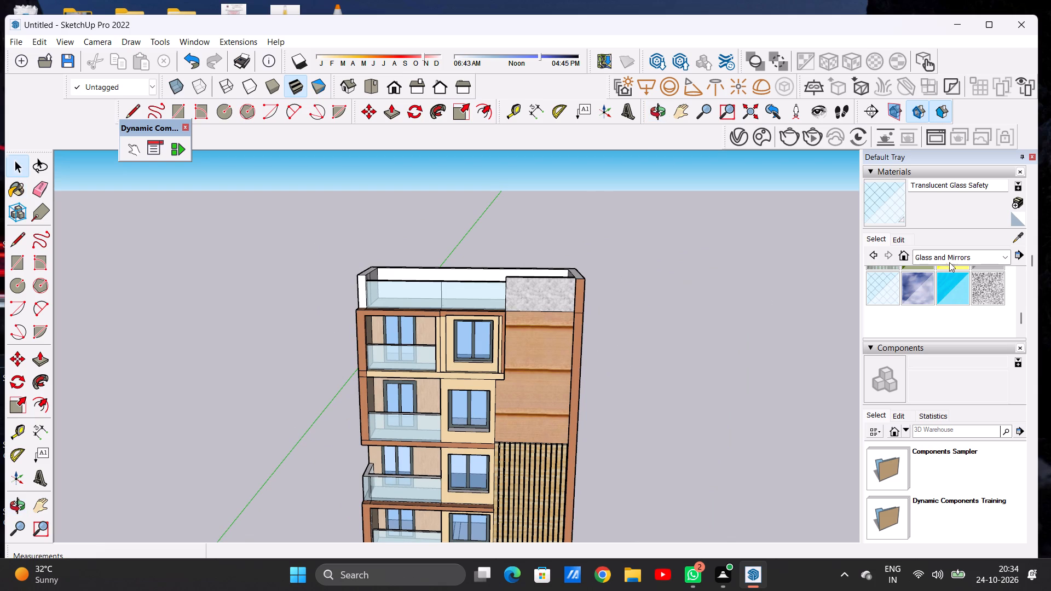
left_click(945, 256)
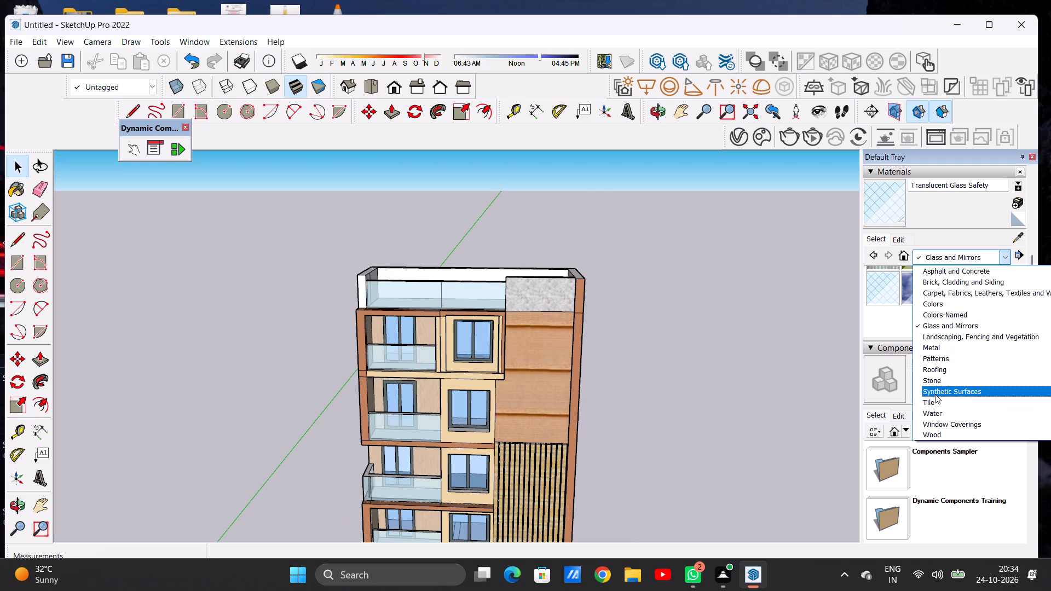
left_click(935, 394)
scroll(936, 318, "down", 1)
left_click(916, 277)
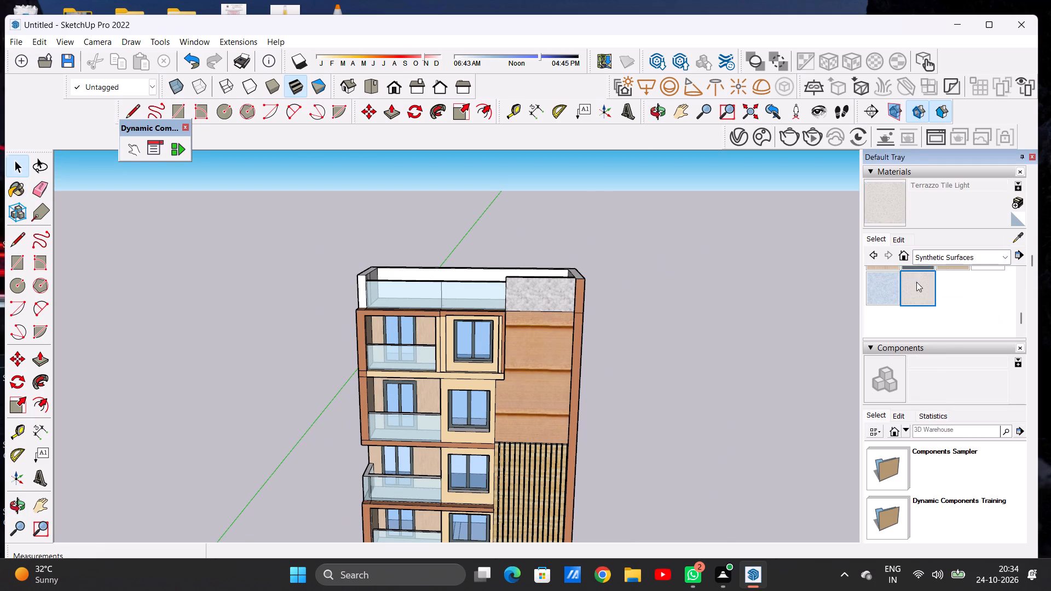
scroll(702, 344, "down", 4)
middle_click_drag(200, 366, 473, 403)
scroll(392, 321, "up", 4)
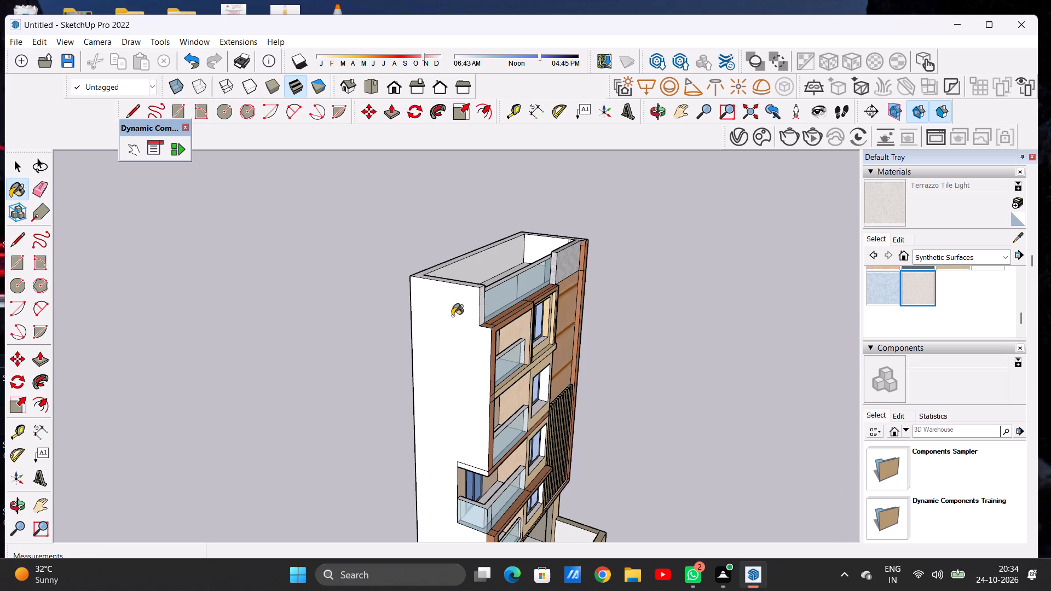
left_click(452, 316)
middle_click_drag(438, 352, 642, 371)
scroll(451, 331, "up", 4)
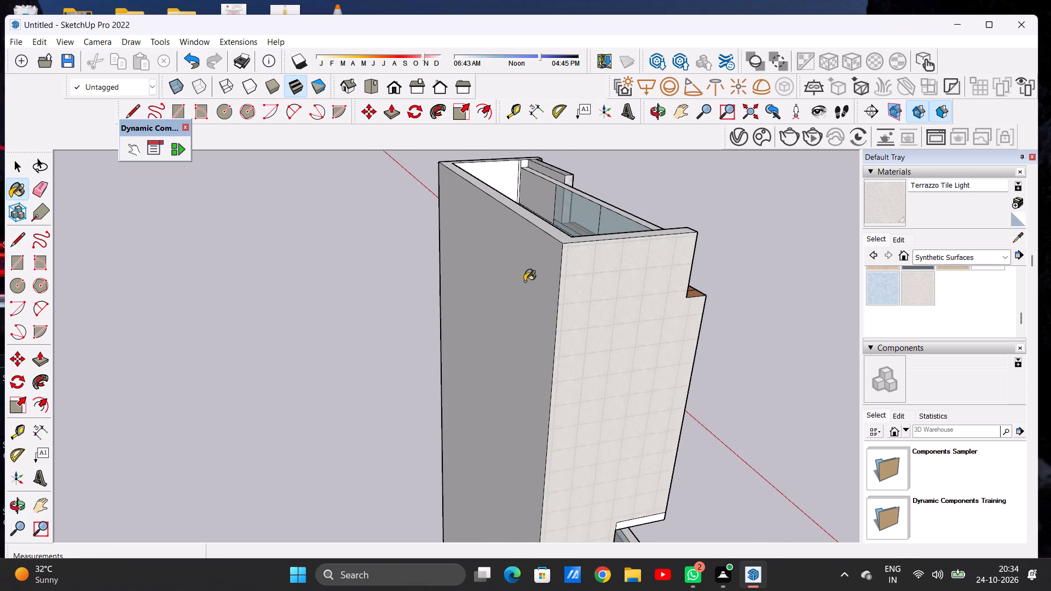
left_click(549, 264)
scroll(490, 303, "down", 7)
middle_click_drag(470, 323, 682, 331)
middle_click(682, 331)
middle_click_drag(373, 326, 685, 347)
scroll(477, 273, "up", 7)
left_click(486, 265)
scroll(471, 367, "down", 3)
scroll(471, 374, "up", 1)
scroll(471, 374, "down", 3)
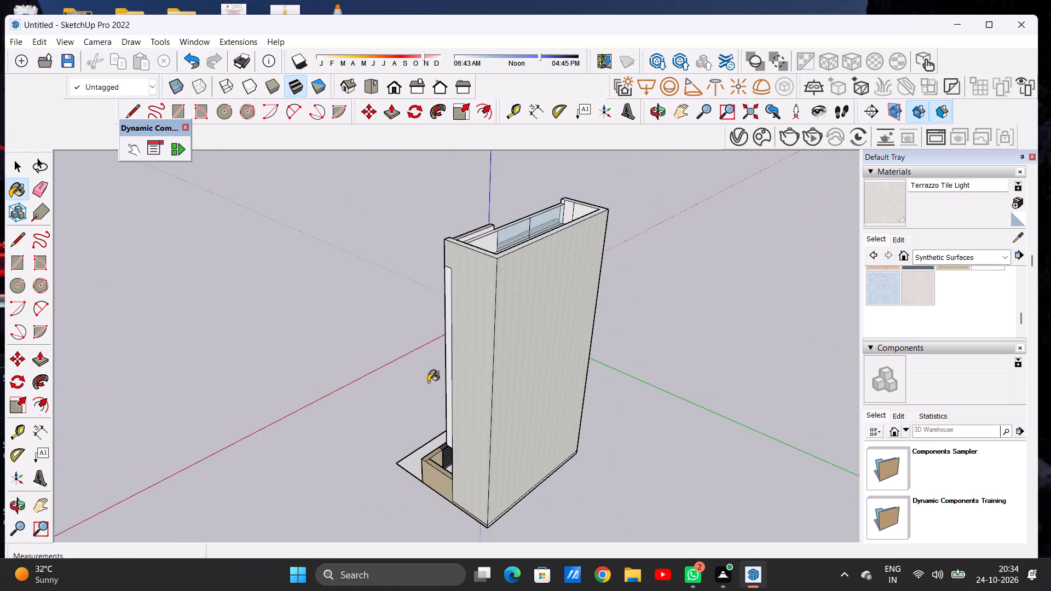
Paint the inner faces of the rear roof parapet and the side parapet at the glass end with Terrazzo Tile Light.
middle_click_drag(438, 391, 831, 344)
middle_click(831, 344)
scroll(622, 399, "down", 4)
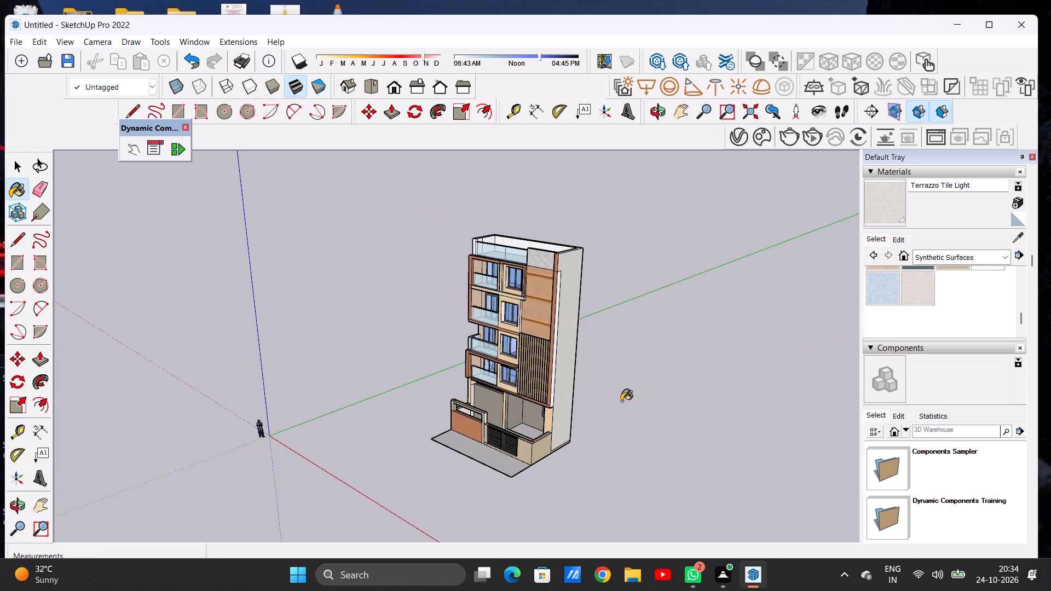
scroll(567, 277, "up", 17)
scroll(546, 323, "down", 4)
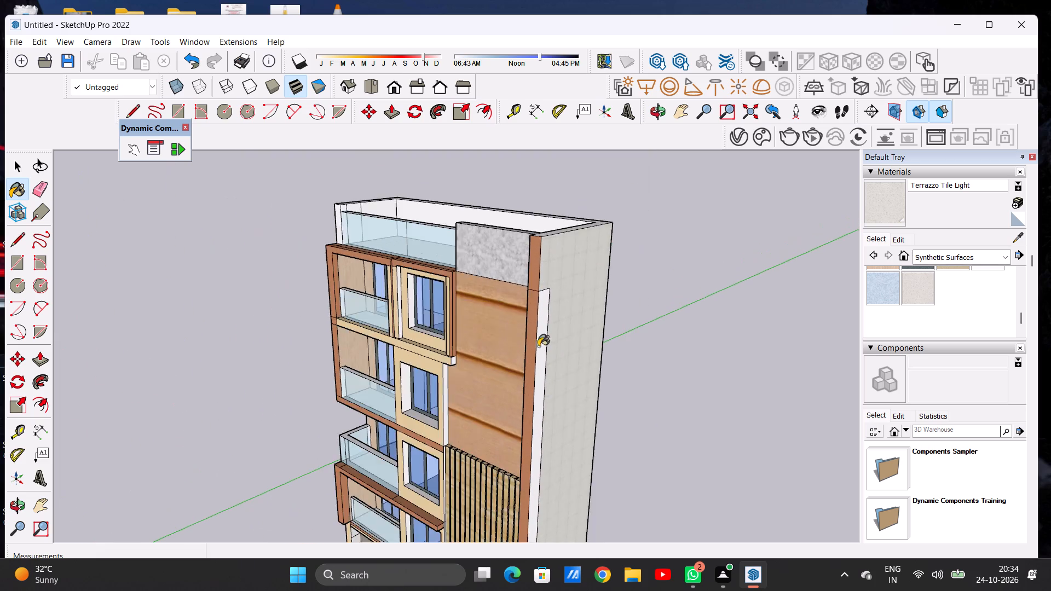
scroll(538, 346, "down", 7)
middle_click_drag(480, 284, 587, 386)
scroll(384, 260, "up", 5)
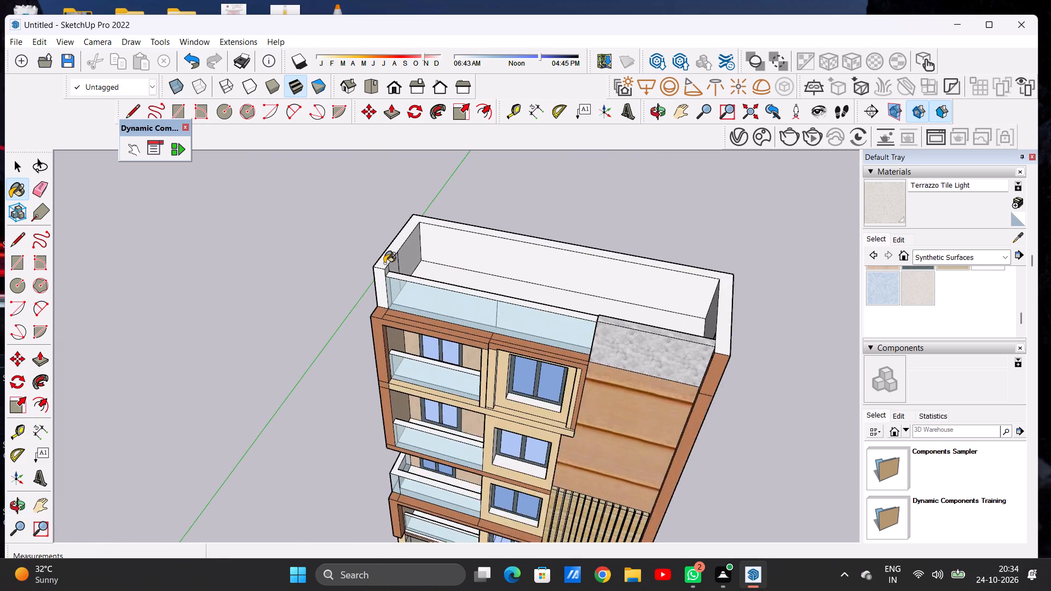
scroll(384, 263, "up", 14)
left_click(414, 275)
left_click(434, 243)
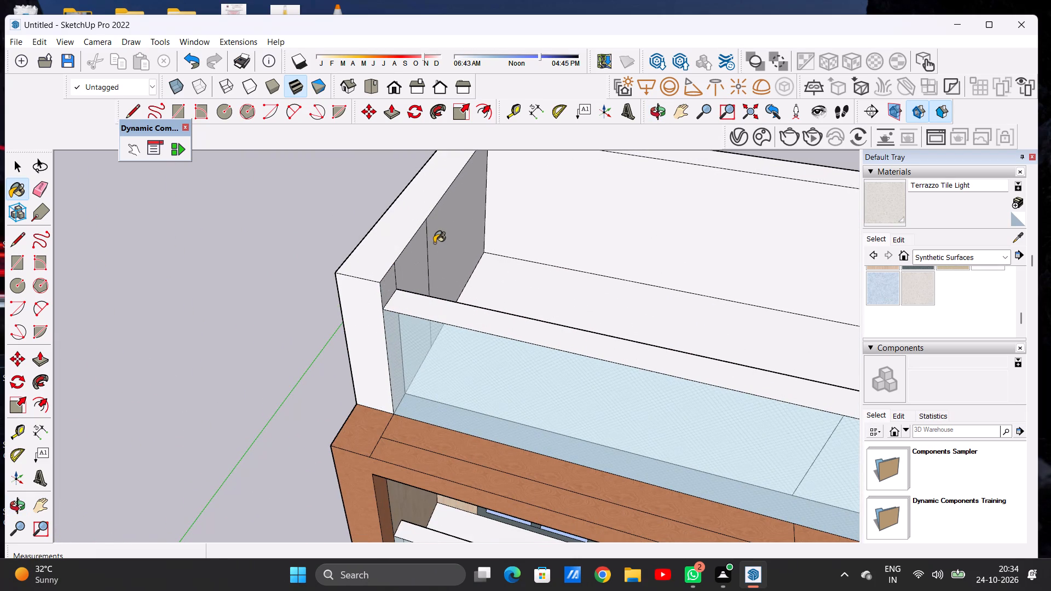
left_click(547, 223)
Paint the inner faces of the side roof parapet at the marble panel end, including its narrow pieces, with Terrazzo Tile Light.
scroll(444, 316, "down", 1)
scroll(443, 320, "up", 1)
scroll(443, 320, "down", 12)
middle_click_drag(490, 332, 521, 332)
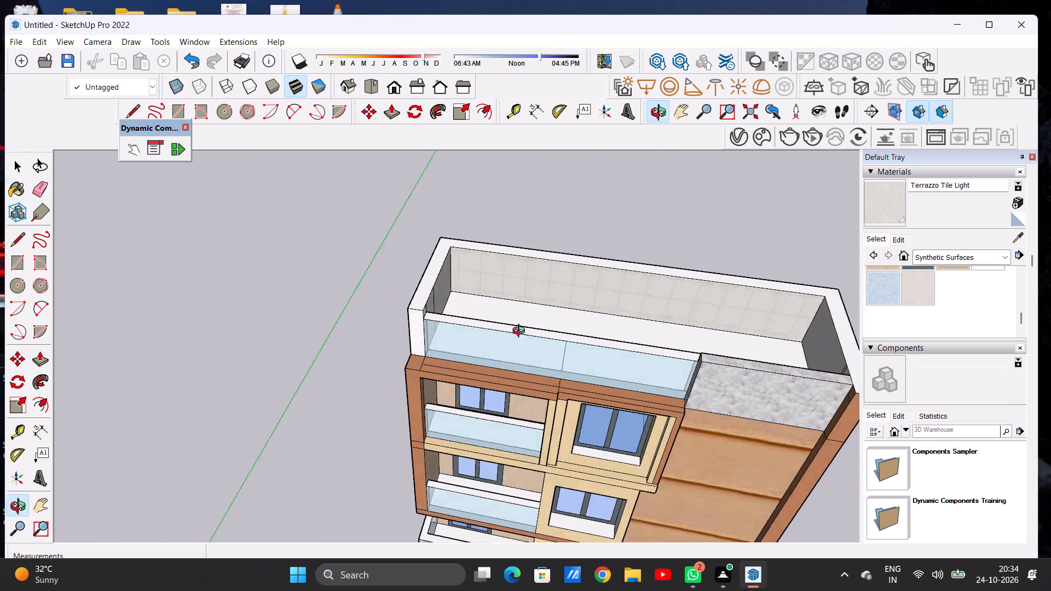
middle_click_drag(521, 332, 670, 317)
scroll(732, 207, "up", 8)
left_click(735, 250)
middle_click_drag(726, 267, 804, 297)
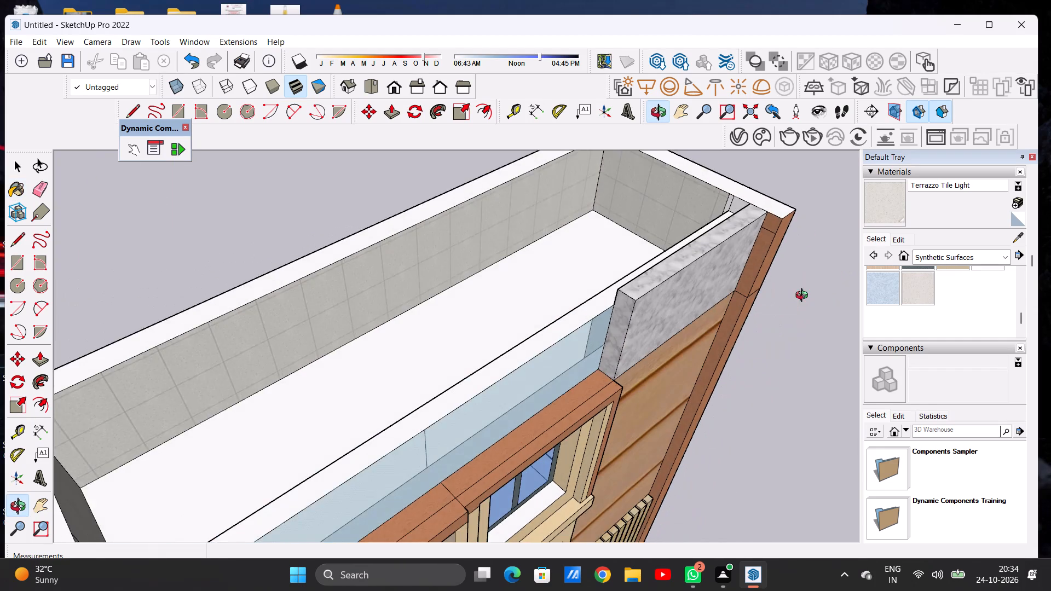
middle_click_drag(804, 297, 804, 296)
scroll(728, 201, "up", 1)
scroll(728, 201, "down", 1)
scroll(728, 201, "up", 12)
left_click(736, 223)
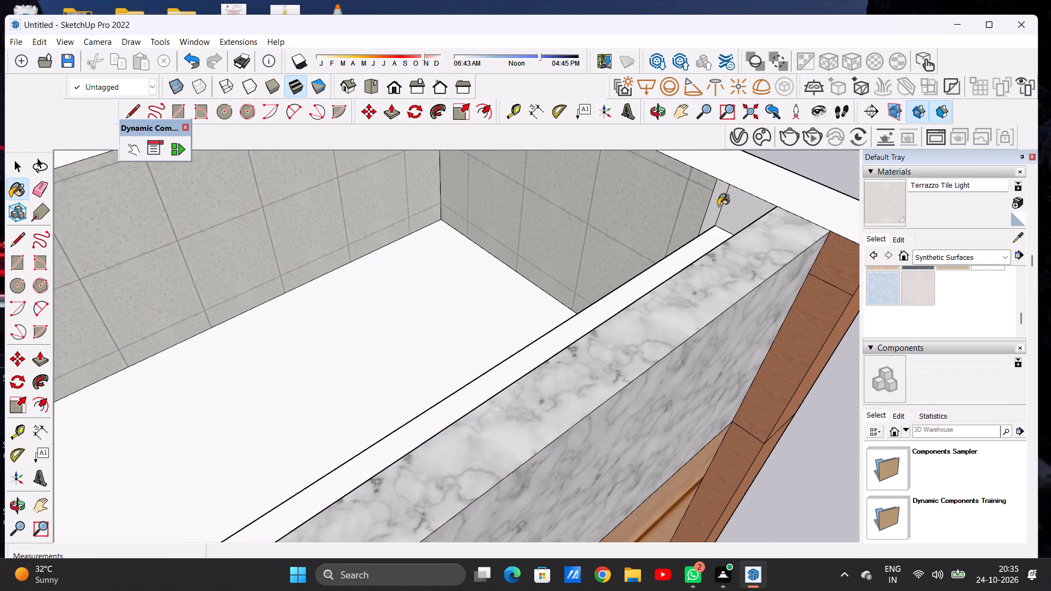
left_click(718, 206)
Paint the roof parapet's remaining inner strip, top face and front end face beside the glass with Terrazzo Tile Light.
scroll(669, 242, "down", 20)
middle_click_drag(539, 350, 282, 327)
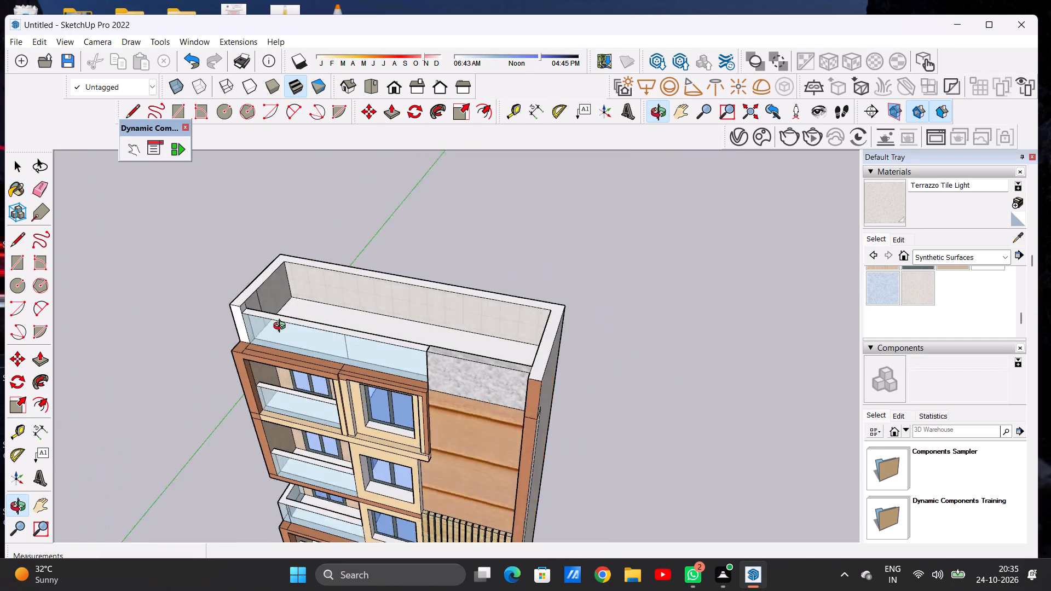
middle_click_drag(282, 327, 240, 317)
scroll(251, 265, "up", 7)
scroll(241, 279, "down", 1)
scroll(241, 279, "up", 10)
left_click(241, 298)
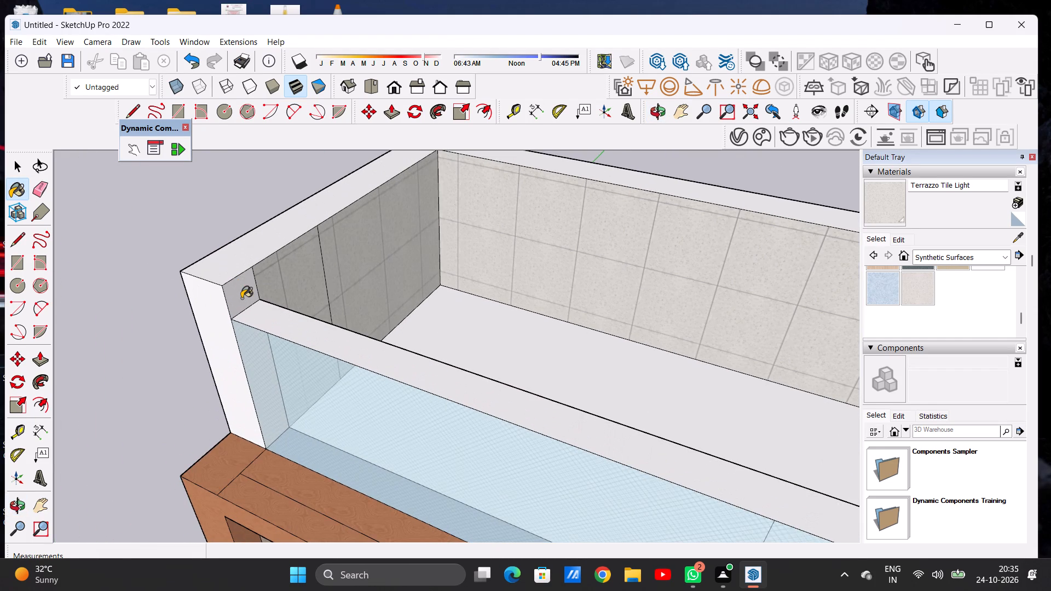
left_click(209, 271)
scroll(239, 332, "down", 18)
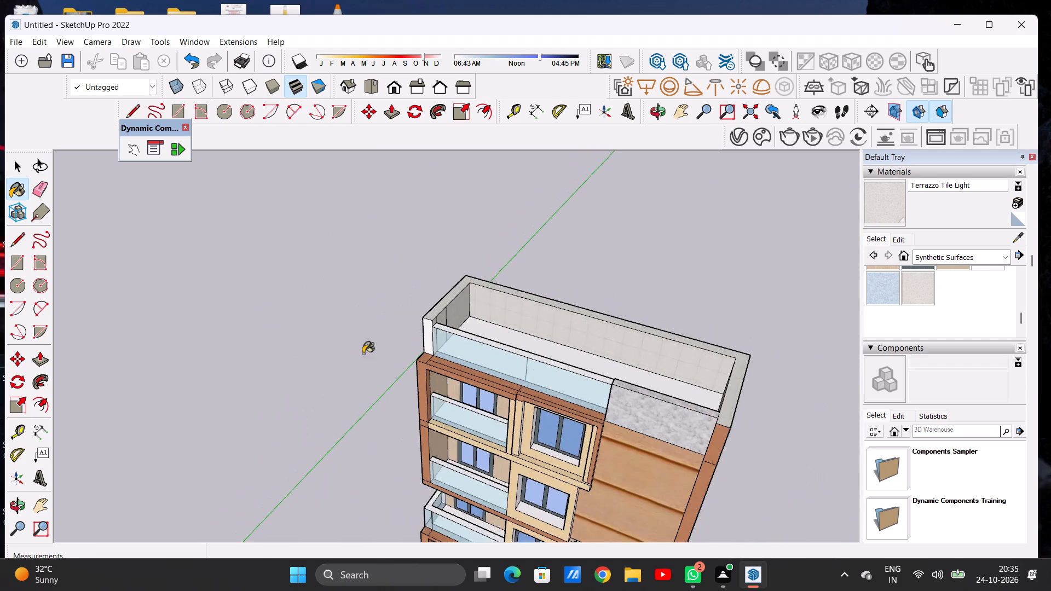
scroll(363, 354, "down", 3)
middle_click_drag(425, 375, 499, 294)
scroll(429, 320, "up", 6)
scroll(490, 306, "up", 5)
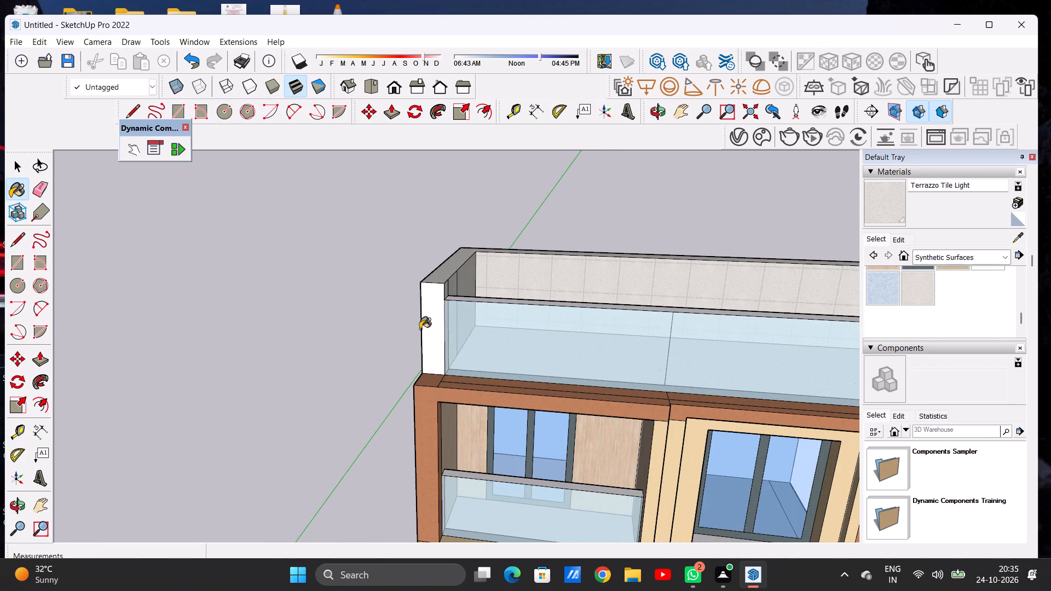
left_click(424, 317)
Examine the roof parapet and the full front elevation for faces that still lack a material.
scroll(424, 317, "down", 6)
middle_click_drag(441, 294, 614, 300)
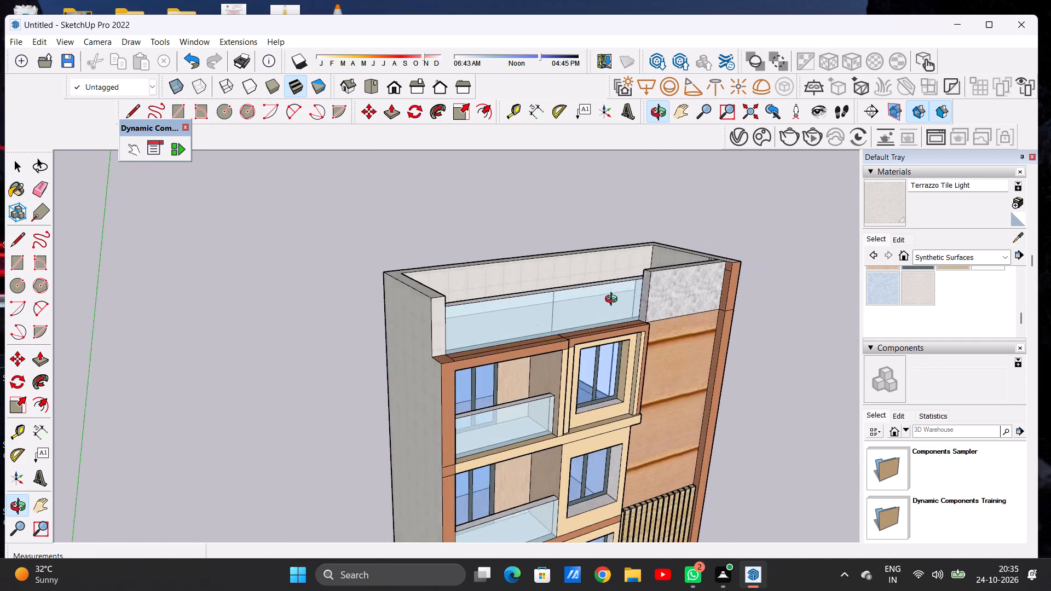
middle_click_drag(614, 300, 482, 271)
scroll(384, 349, "down", 18)
scroll(465, 316, "up", 2)
scroll(465, 317, "down", 1)
scroll(466, 317, "up", 1)
scroll(467, 317, "down", 2)
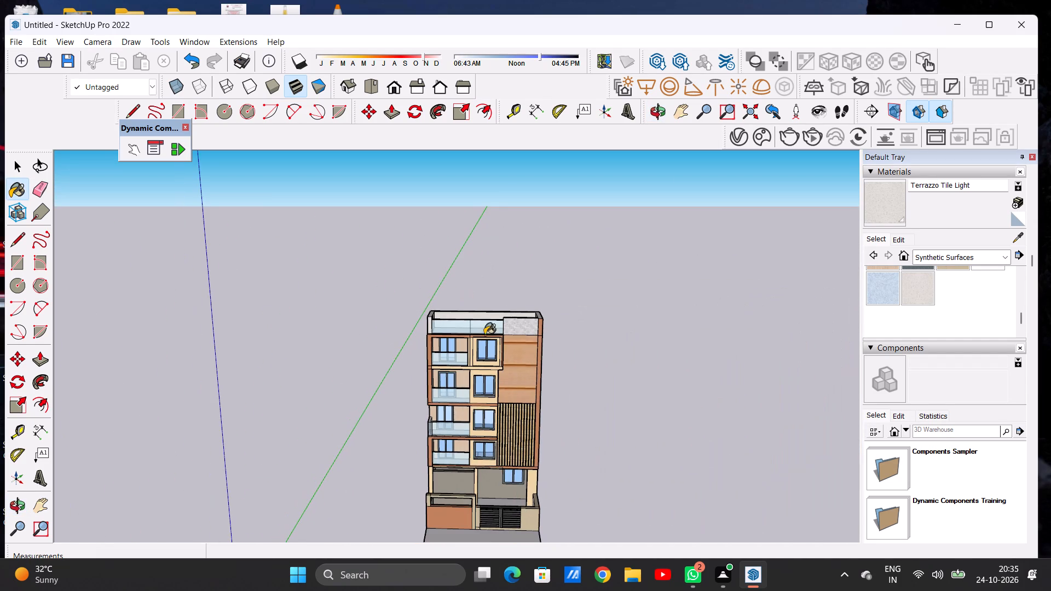
scroll(444, 521, "up", 10)
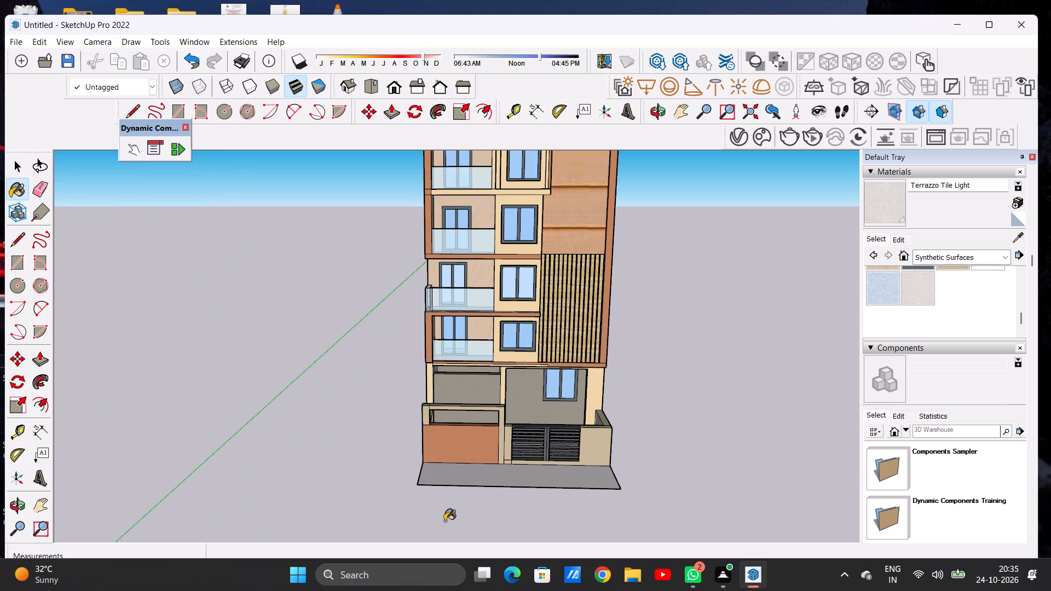
key("space")
Paint the plain side face of the tall projecting frame beside the wood cladding with Wood Veneer 02 from Wood.
scroll(449, 429, "down", 9)
middle_click_drag(550, 356, 461, 310)
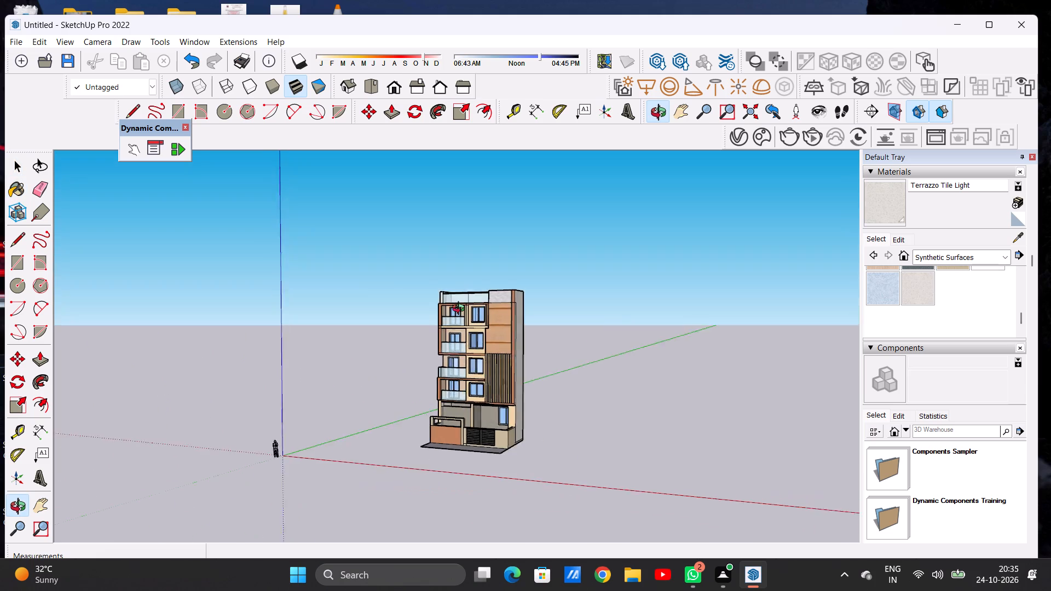
middle_click_drag(461, 310, 366, 302)
scroll(460, 321, "up", 9)
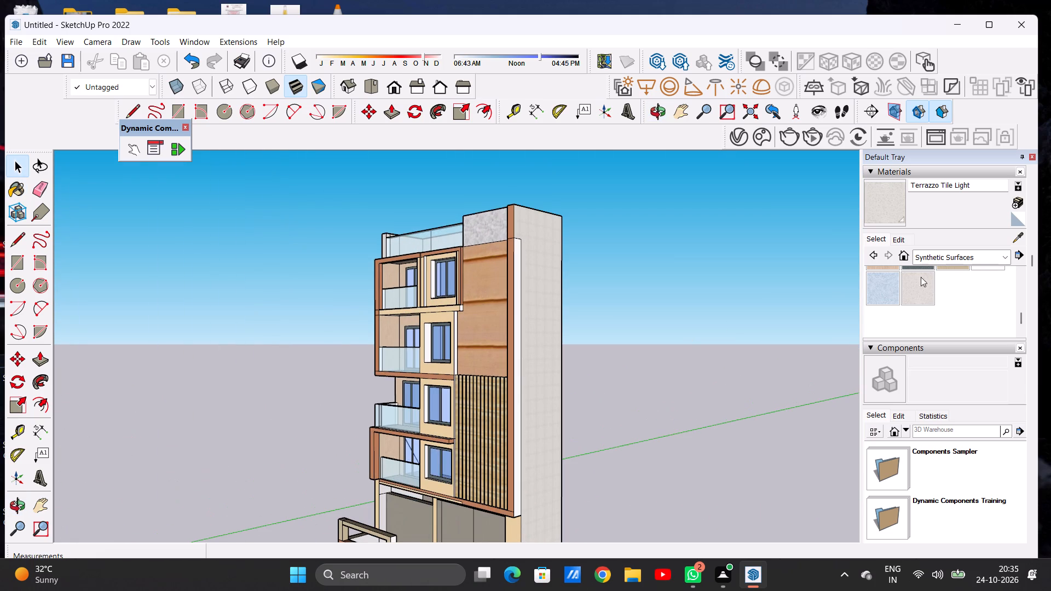
left_click(943, 255)
left_click(932, 432)
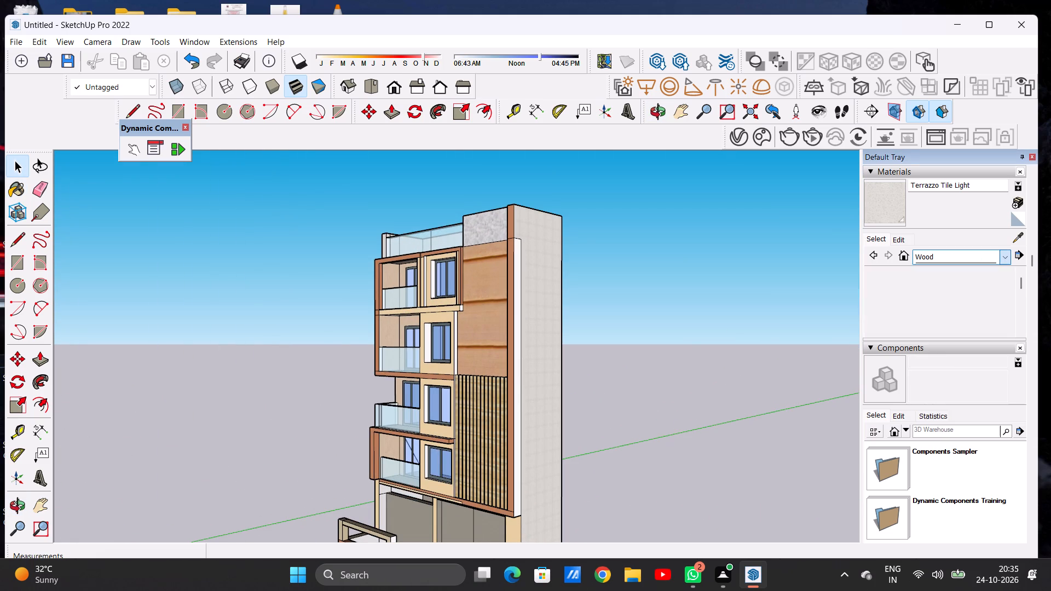
scroll(936, 326, "down", 1)
left_click(988, 287)
scroll(520, 363, "up", 6)
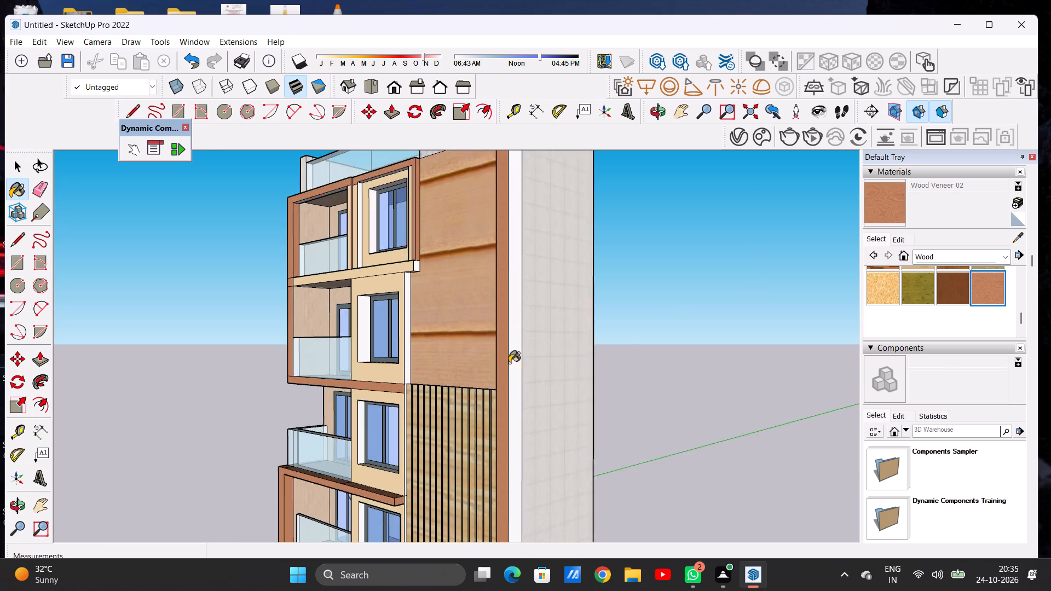
scroll(509, 363, "up", 5)
left_click(513, 350)
Examine the painted building from the side, above and front to check its materials.
scroll(513, 350, "down", 9)
scroll(528, 375, "up", 1)
scroll(528, 375, "down", 6)
middle_click_drag(514, 334, 512, 374)
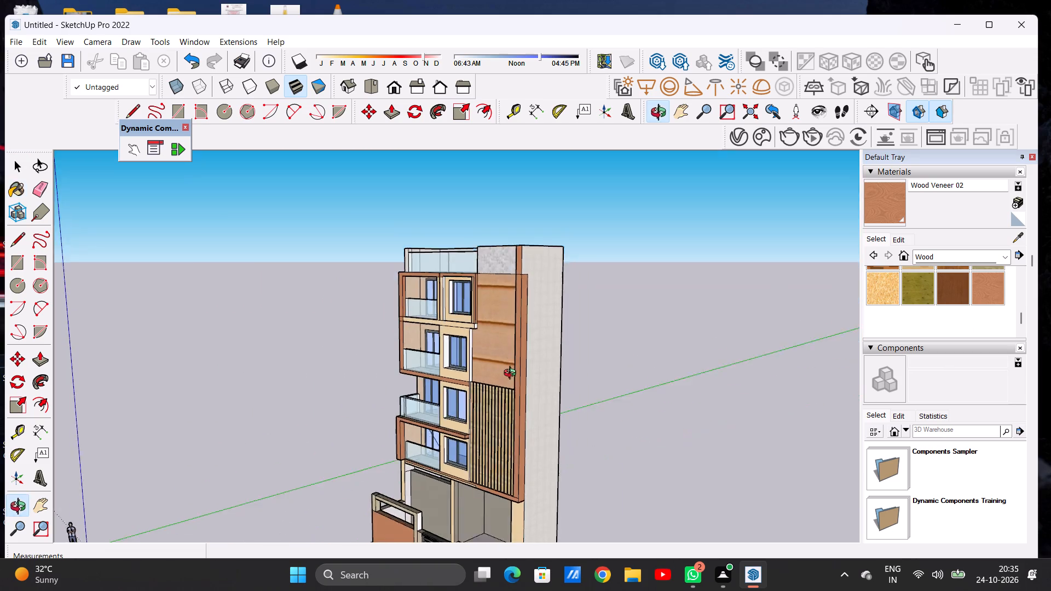
middle_click_drag(512, 374, 431, 405)
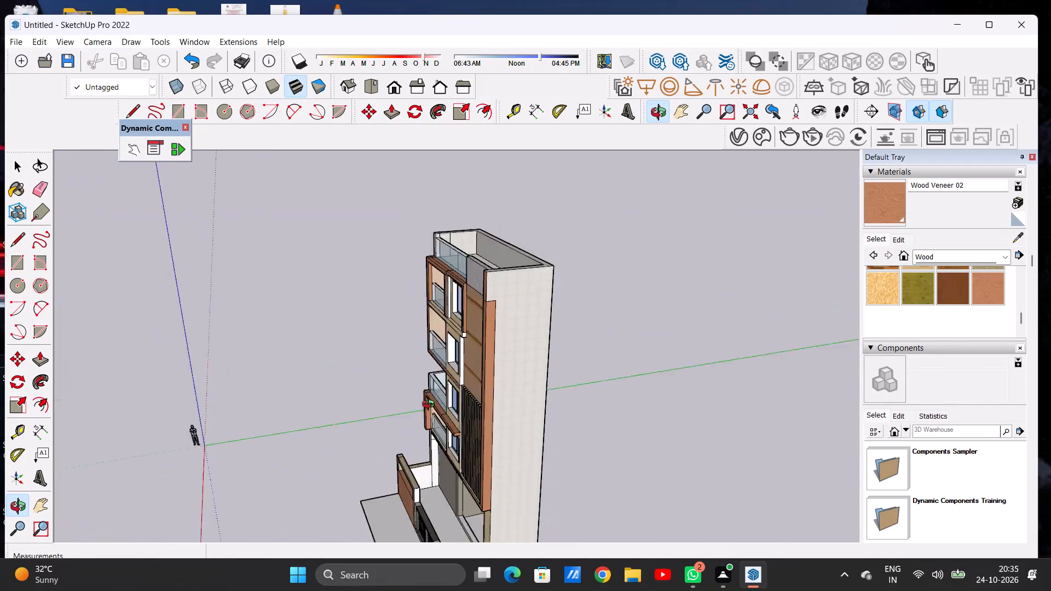
middle_click_drag(431, 405, 563, 265)
middle_click_drag(626, 343, 640, 385)
scroll(510, 293, "down", 7)
middle_click_drag(449, 357, 539, 358)
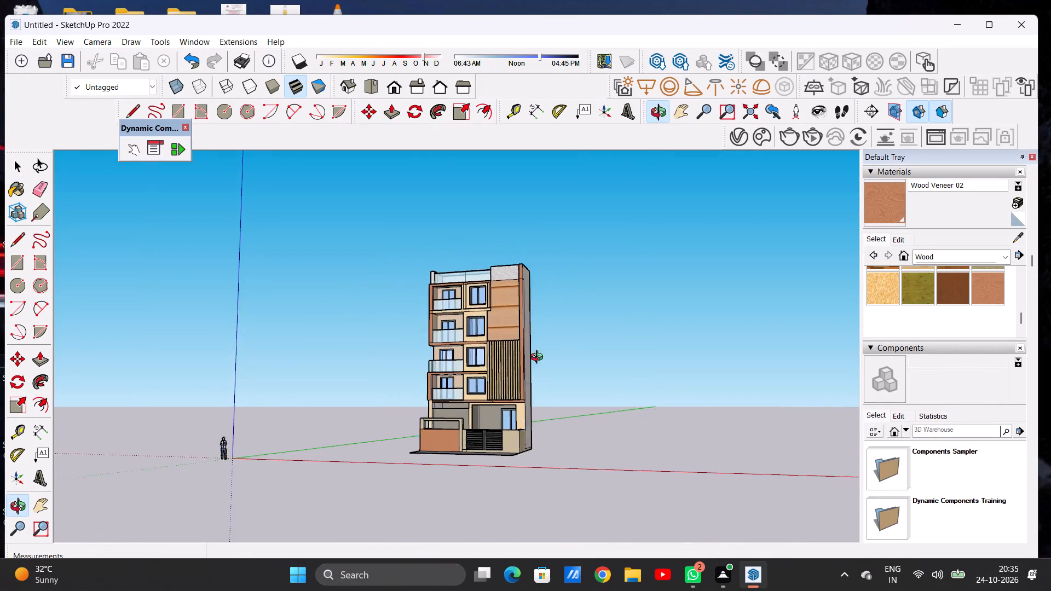
middle_click_drag(539, 358, 591, 472)
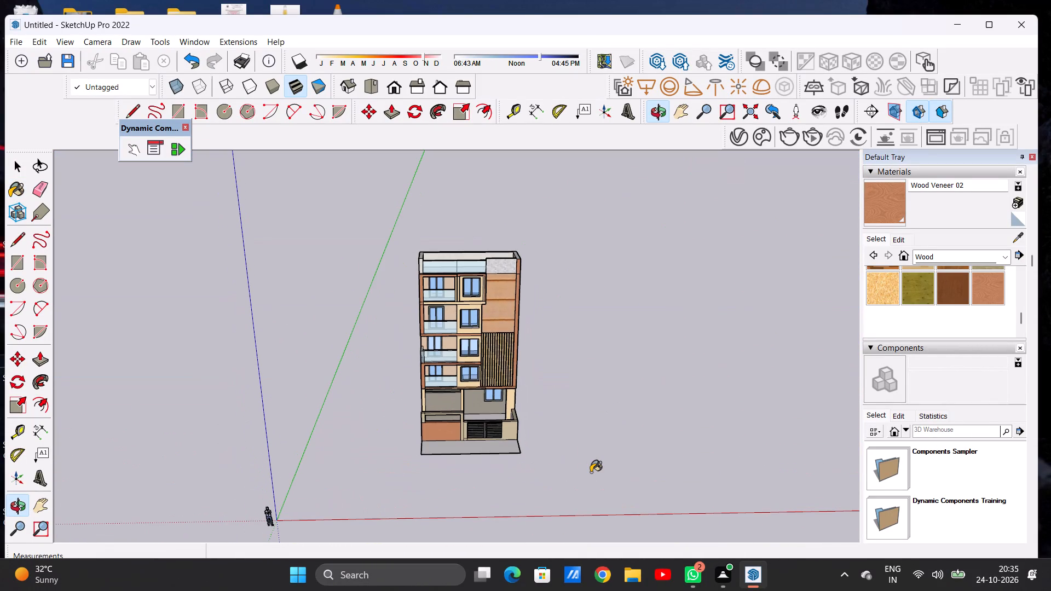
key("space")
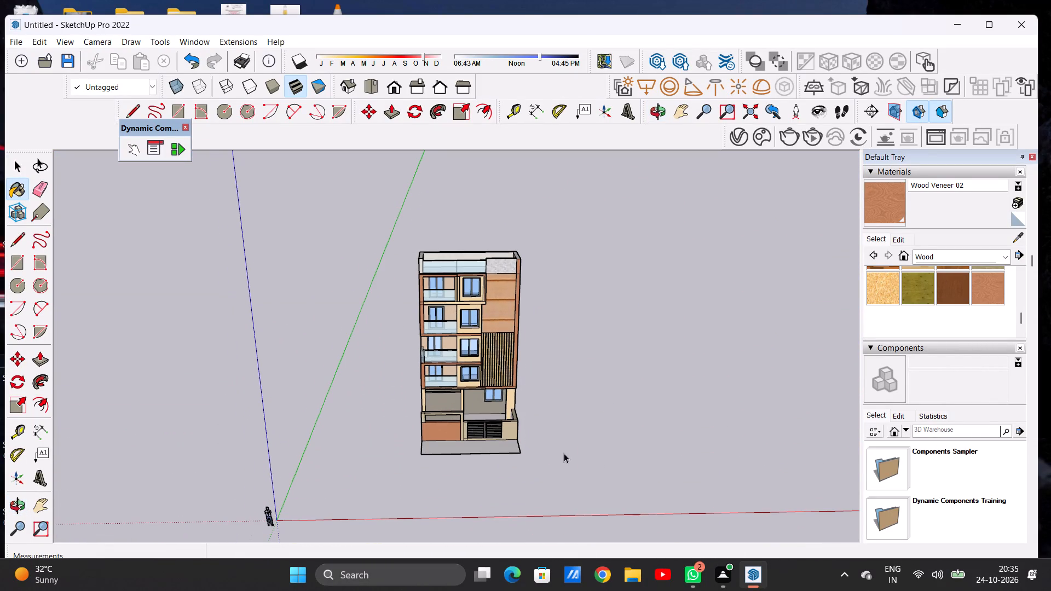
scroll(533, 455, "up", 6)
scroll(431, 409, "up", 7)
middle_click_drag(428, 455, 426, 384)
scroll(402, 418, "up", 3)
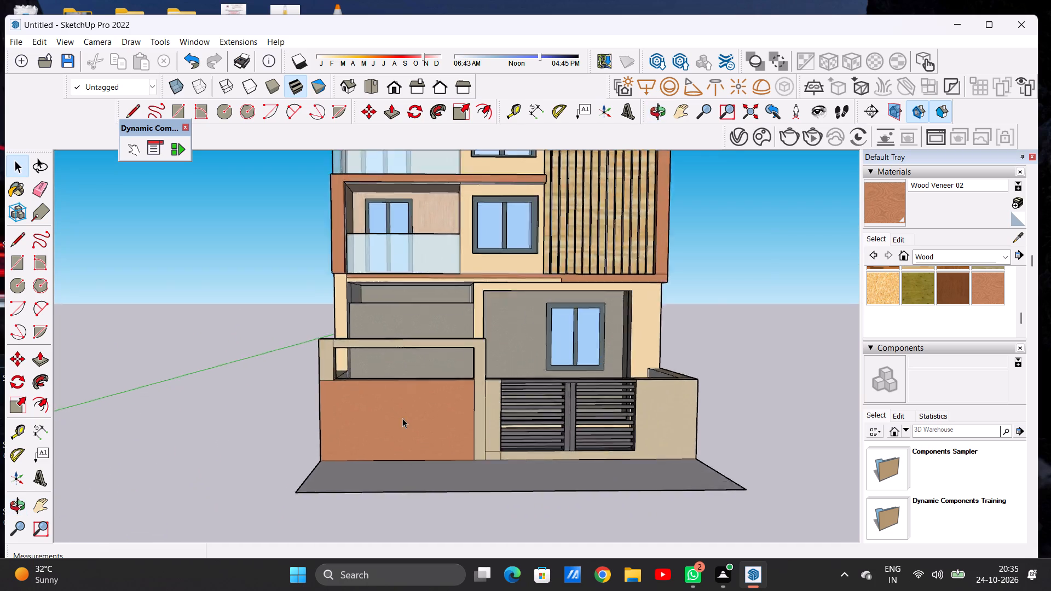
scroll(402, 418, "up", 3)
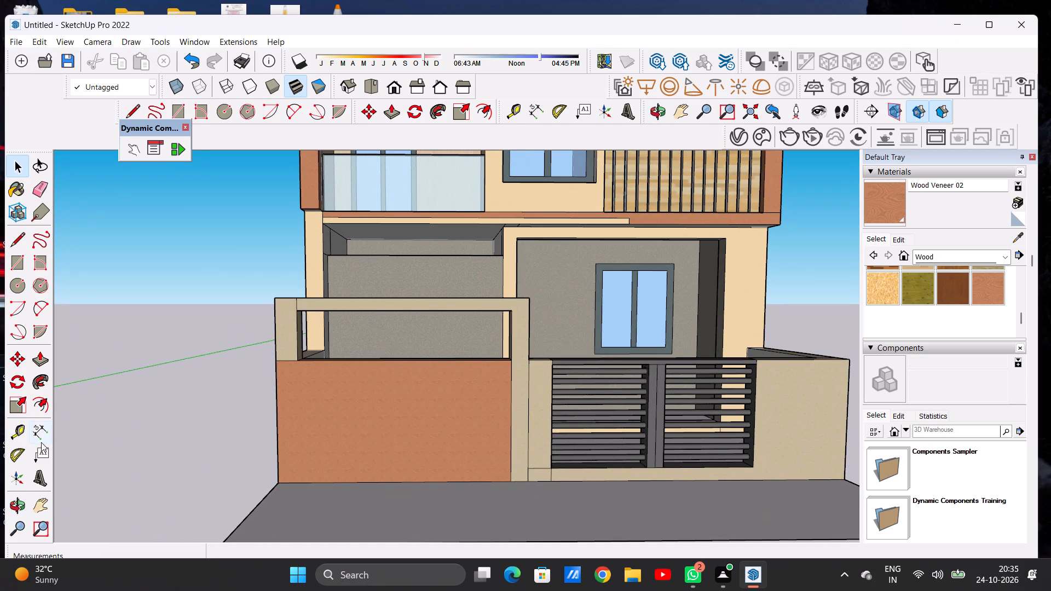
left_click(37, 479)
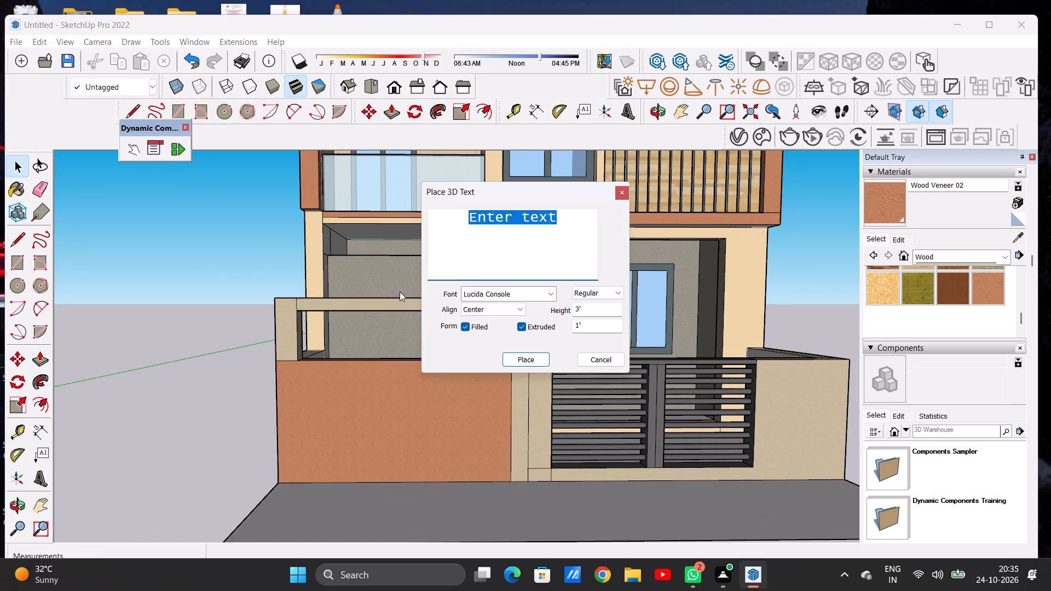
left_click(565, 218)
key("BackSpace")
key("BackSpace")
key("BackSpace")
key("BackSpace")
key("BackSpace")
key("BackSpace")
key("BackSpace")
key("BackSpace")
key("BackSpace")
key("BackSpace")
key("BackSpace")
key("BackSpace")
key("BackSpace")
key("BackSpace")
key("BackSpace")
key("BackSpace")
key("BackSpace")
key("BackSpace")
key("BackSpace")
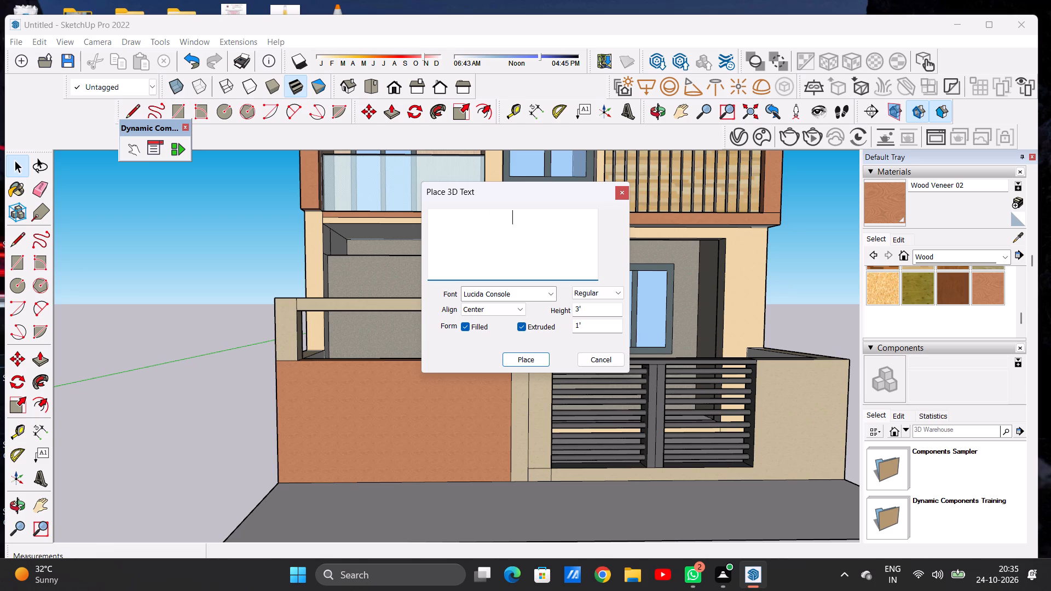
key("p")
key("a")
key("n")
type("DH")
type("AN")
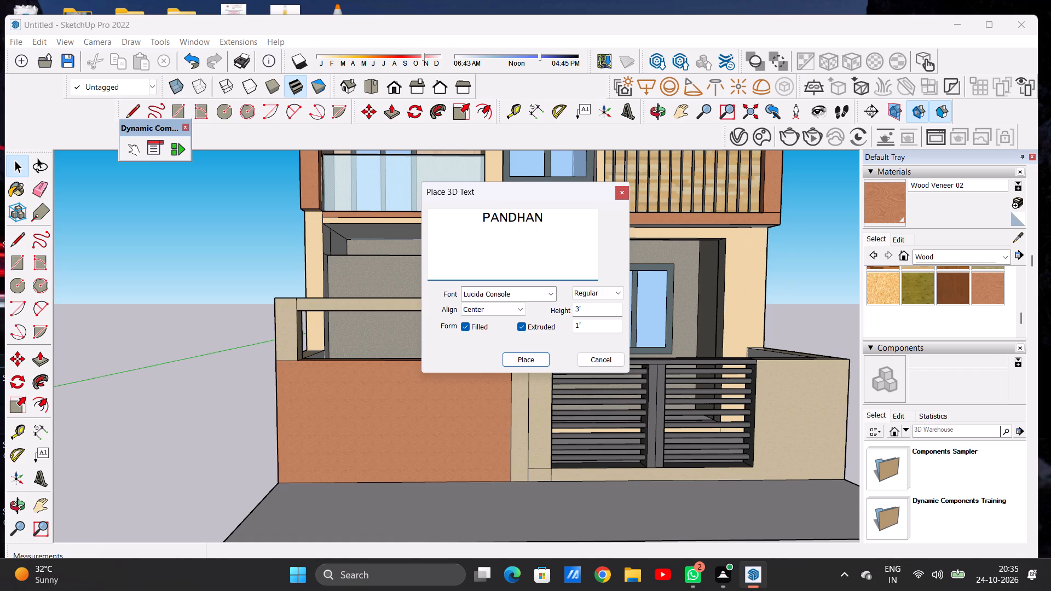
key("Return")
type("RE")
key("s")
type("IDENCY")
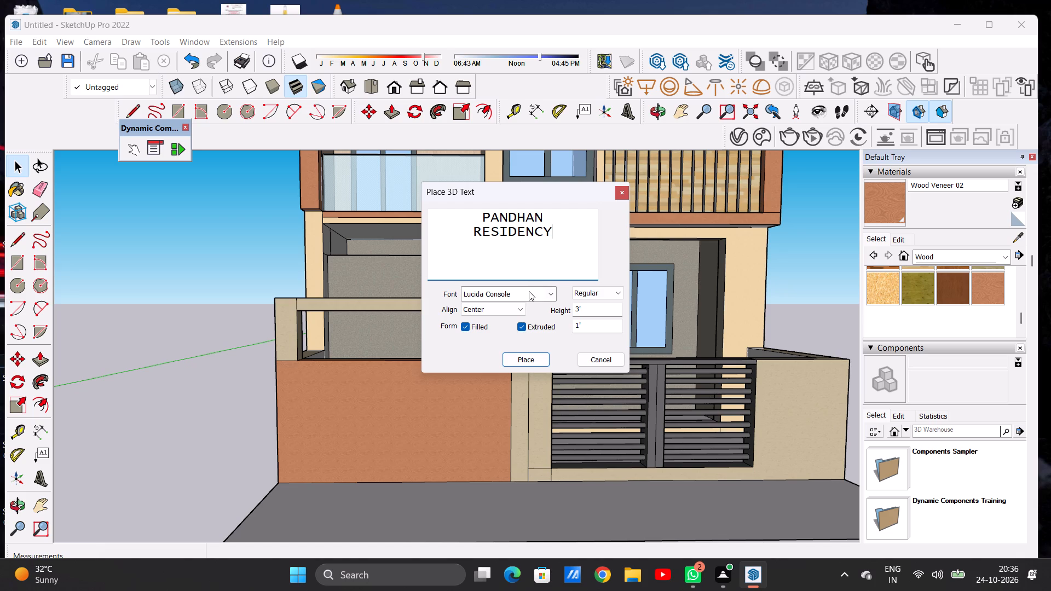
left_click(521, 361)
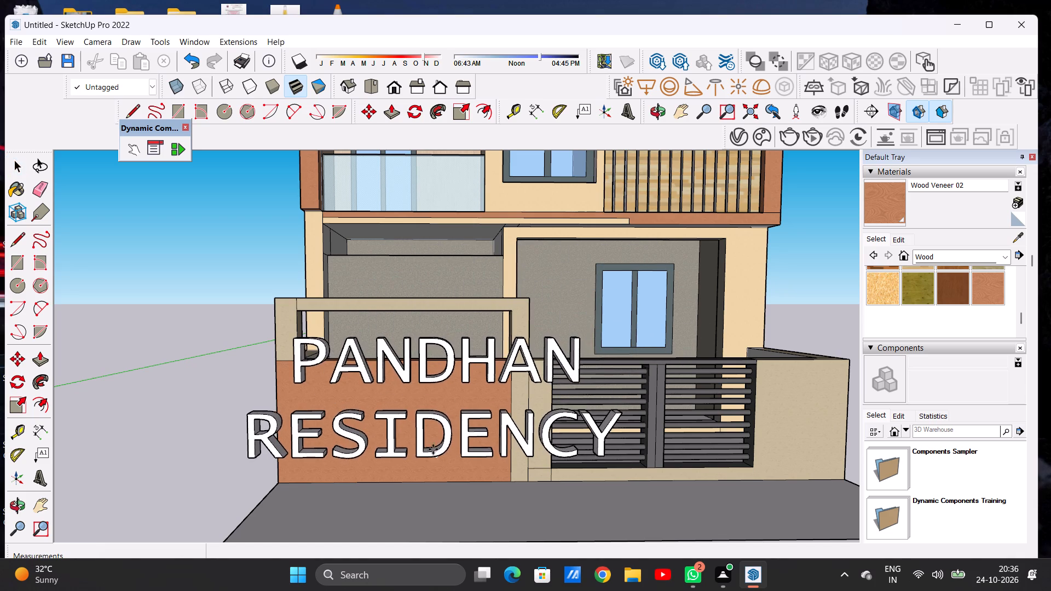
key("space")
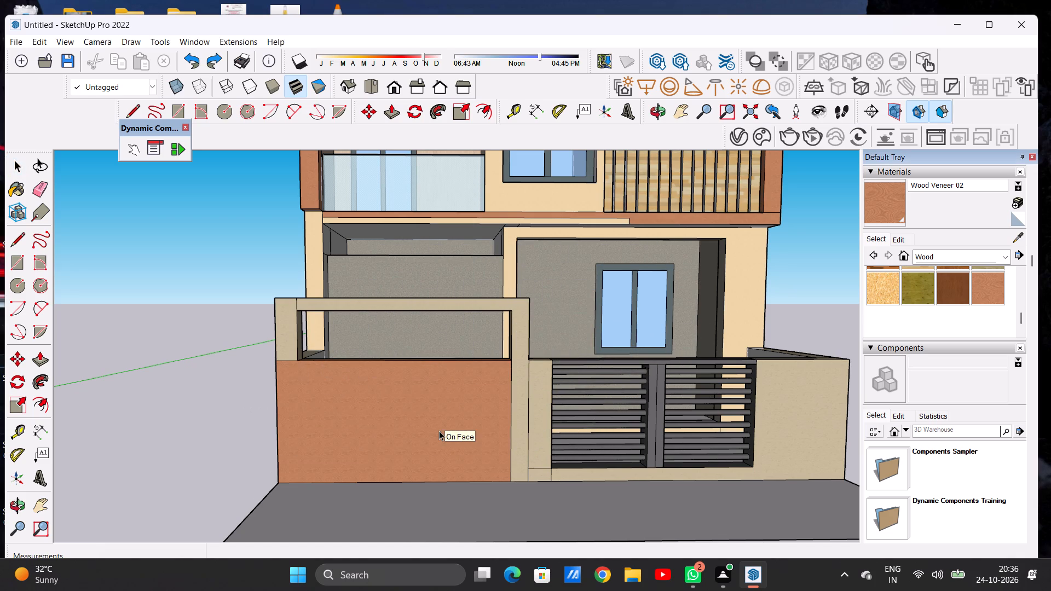
Start a new 3D text reading PANDHAN on the first line and RESIDENCY on the second.
left_click(38, 481)
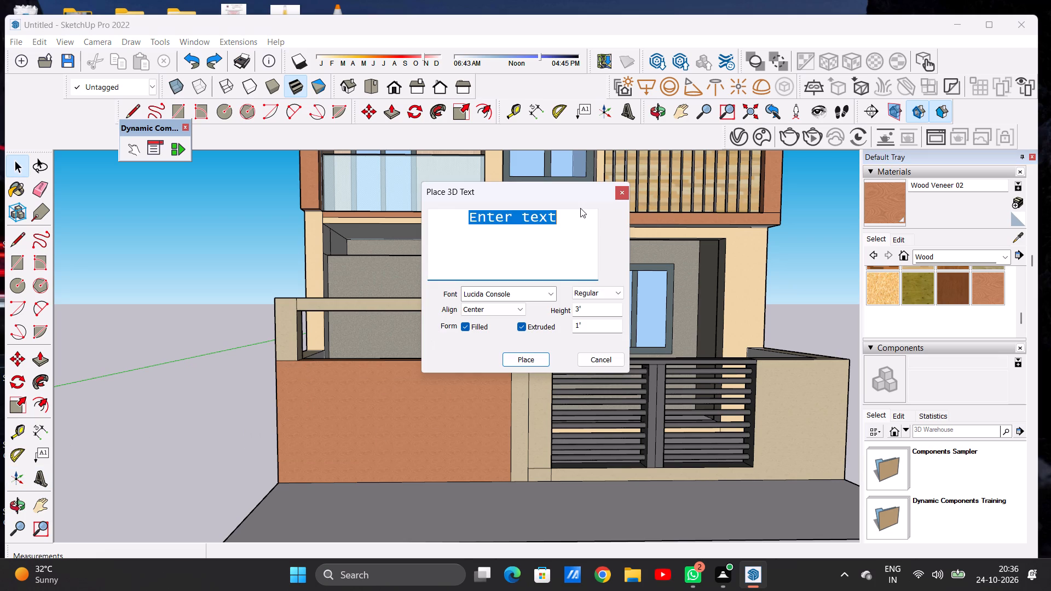
key("BackSpace")
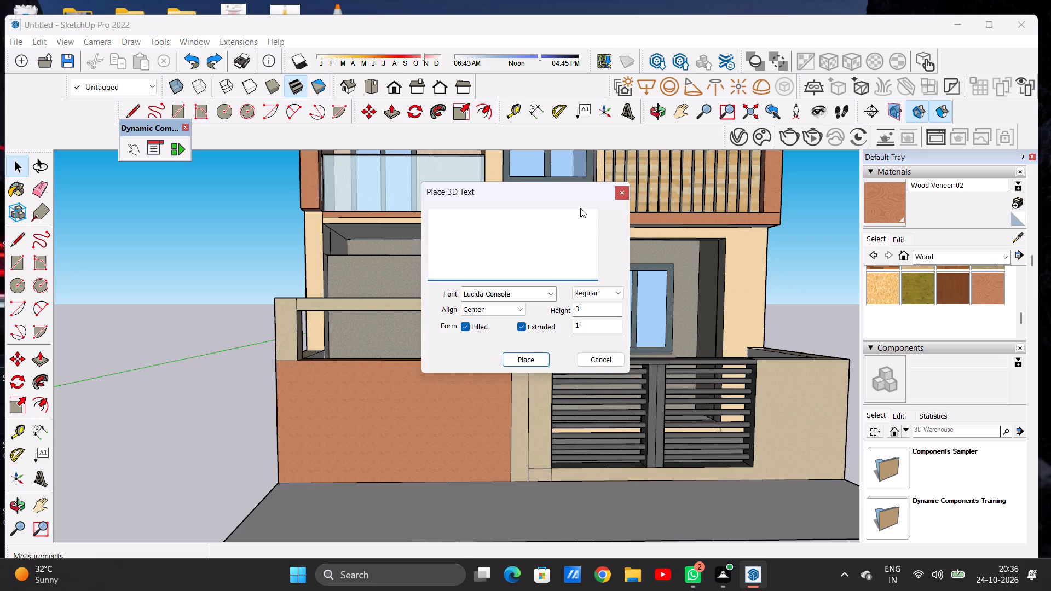
type("PA")
key("n")
type("DHAN")
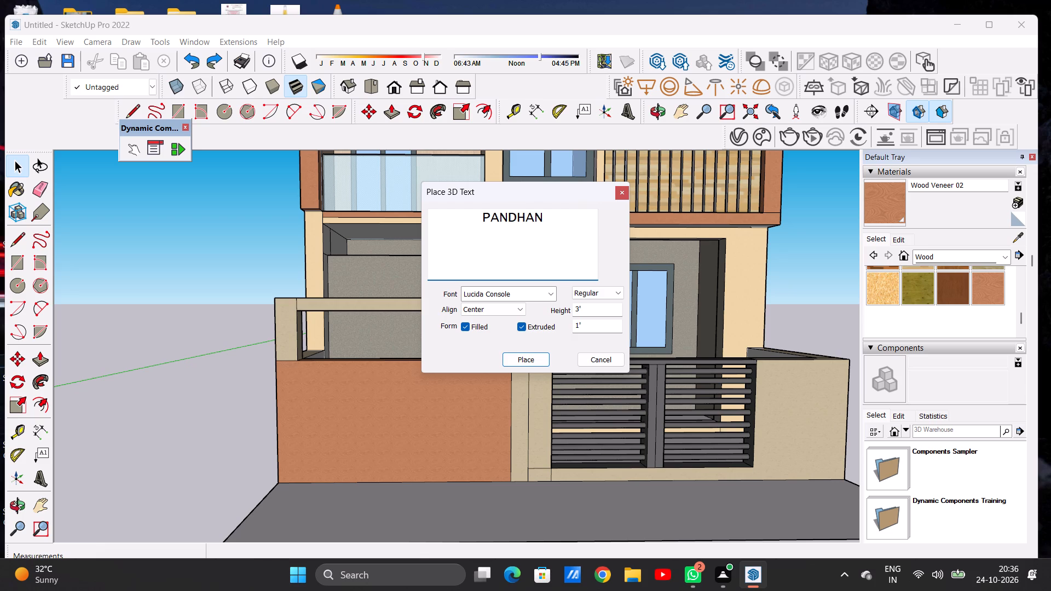
key("Return")
key("r")
key("e")
type("SID")
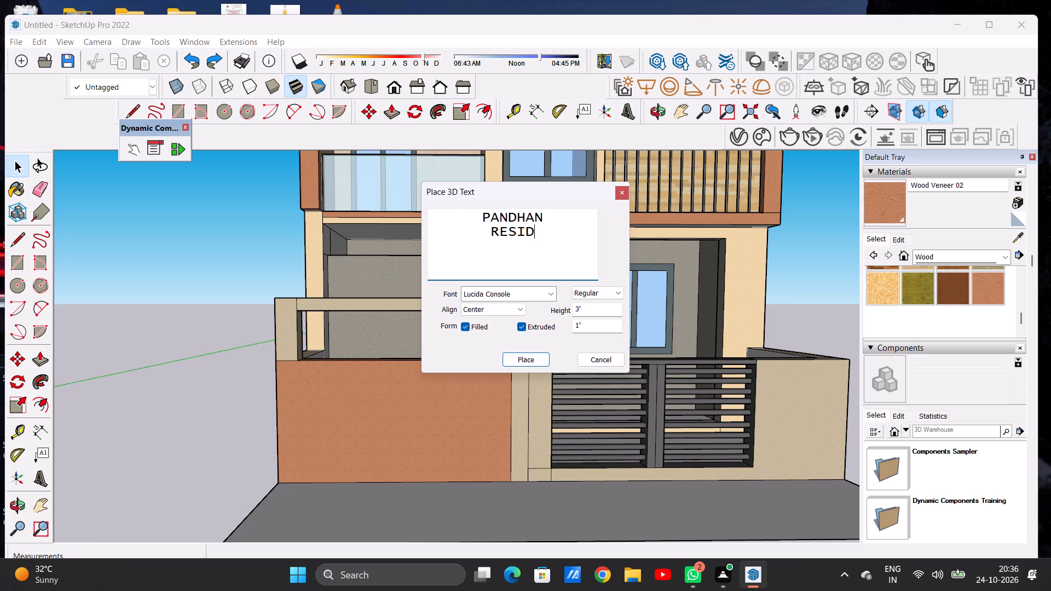
key("e")
type("NCY")
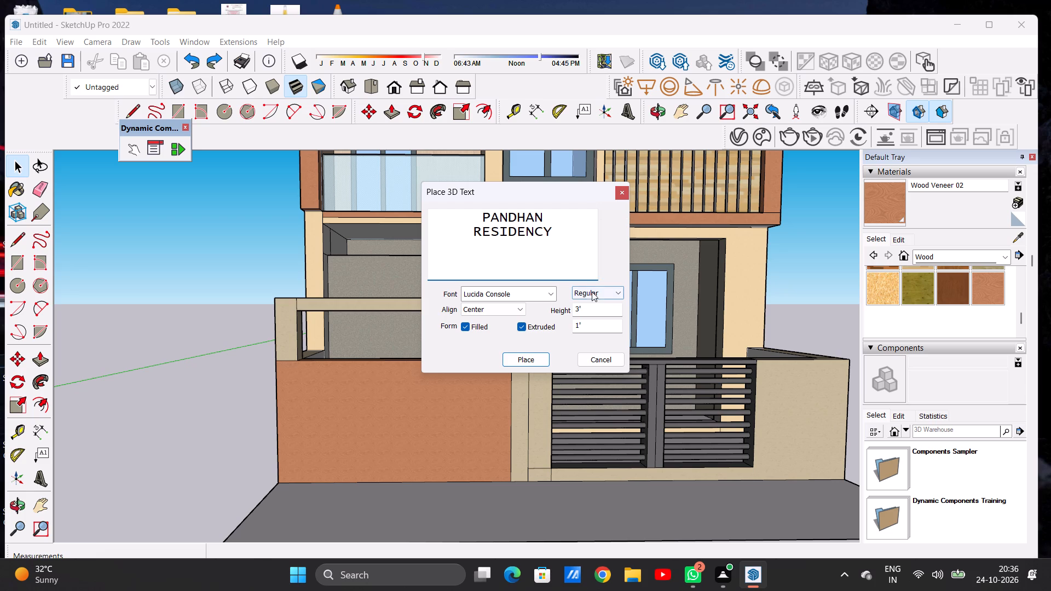
Set the 3D text height to 2' and place the lettering on the wood-veneer front boundary wall beside the gate.
left_click(582, 305)
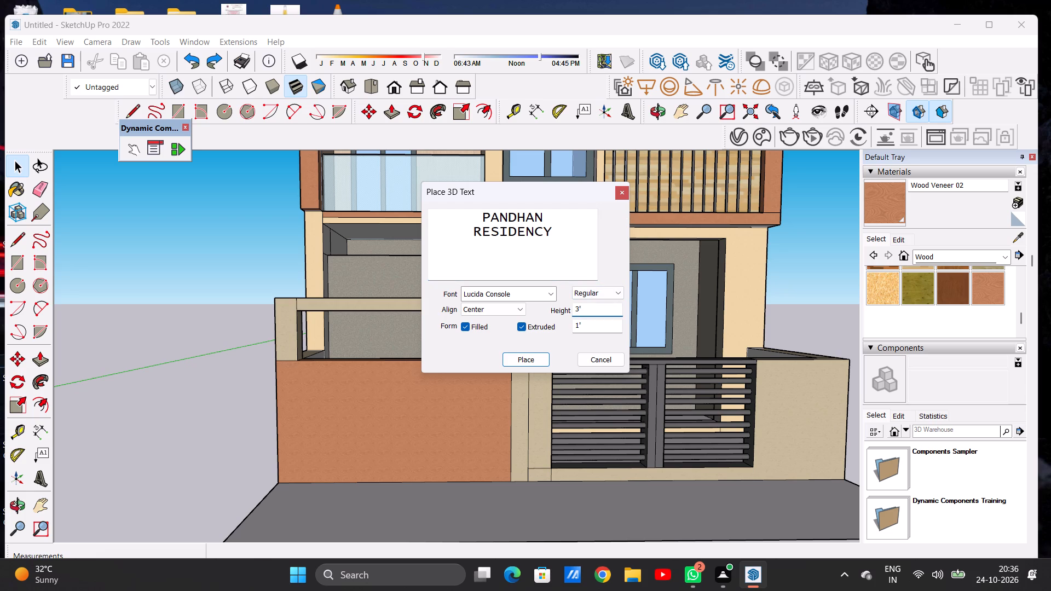
key("BackSpace")
key("BackSpace")
key("BackSpace")
key("BackSpace")
key("2")
key("apostrophe")
left_click(523, 357)
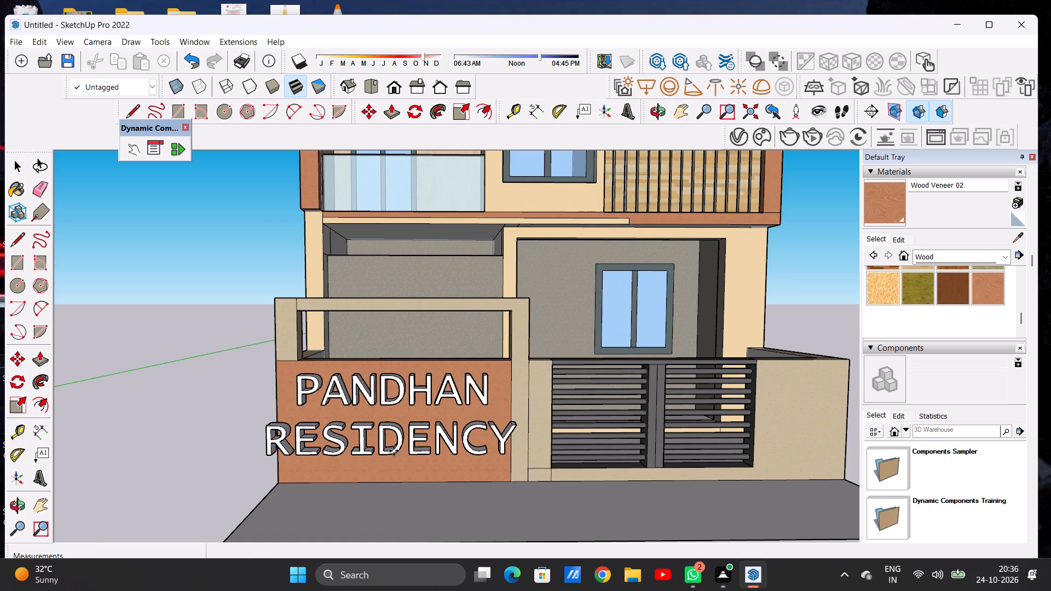
left_click(394, 451)
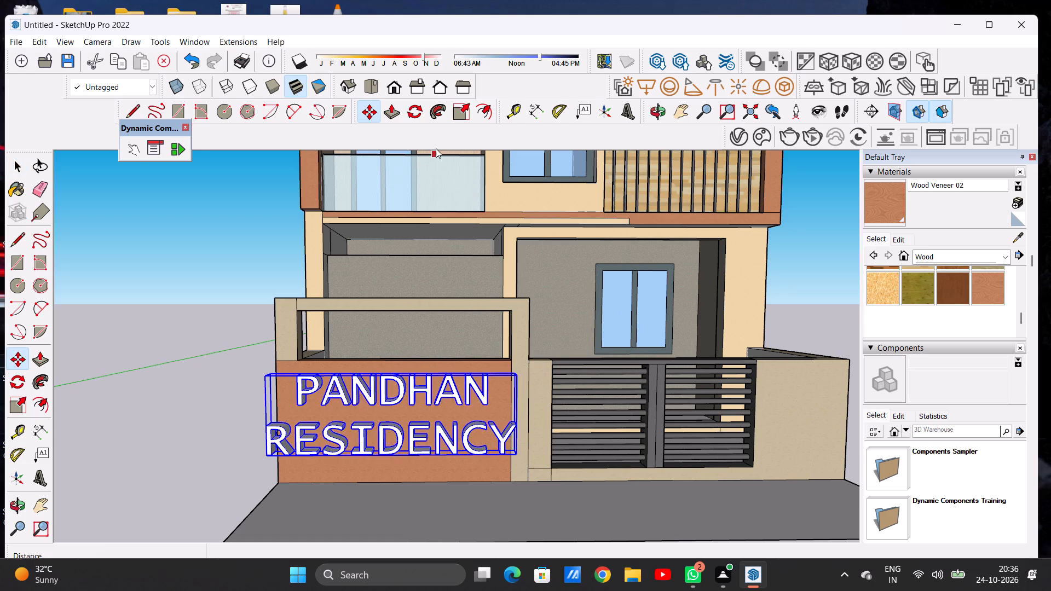
Scale the lettering narrower from both ends, to about 0.92 at the outer end and about 0.90 at the gate end, to fit the wall.
left_click(458, 118)
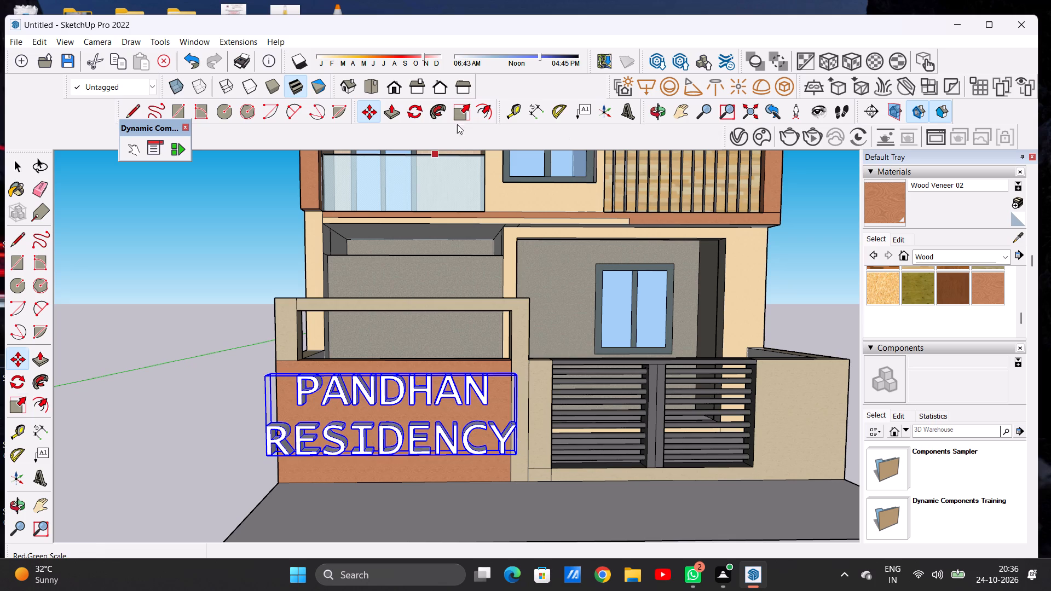
middle_click_drag(336, 420, 493, 445)
scroll(377, 462, "up", 4)
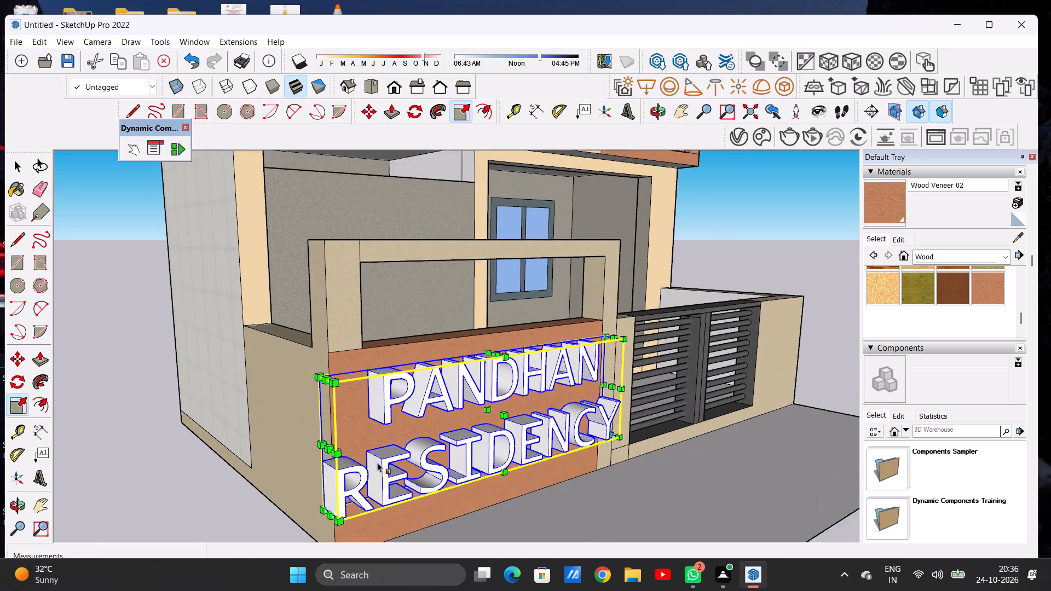
scroll(377, 462, "up", 2)
left_click(317, 448)
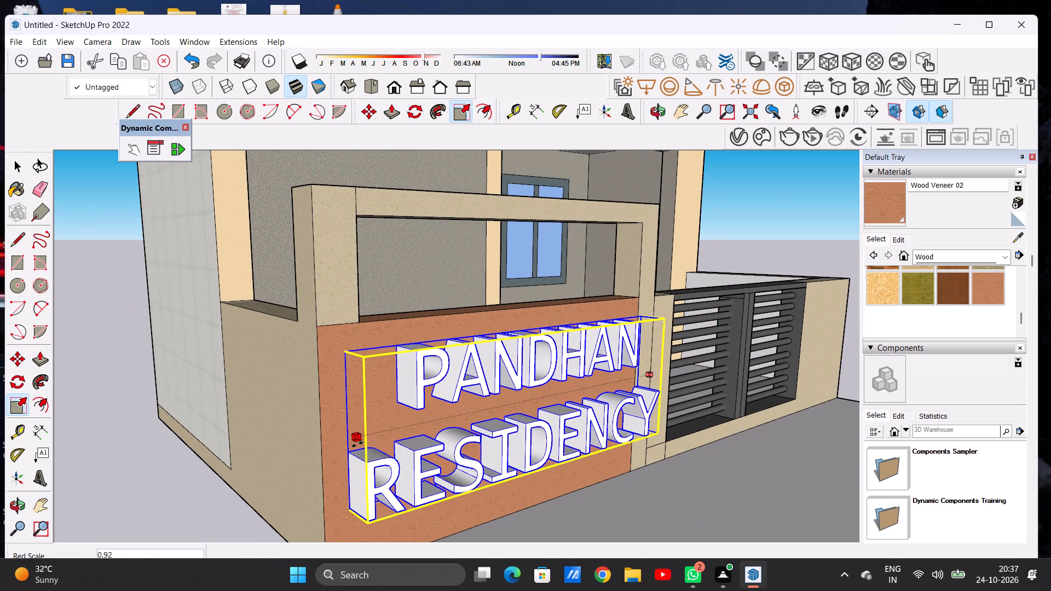
left_click(357, 444)
scroll(309, 449, "down", 7)
middle_click_drag(465, 448, 177, 409)
scroll(318, 398, "up", 3)
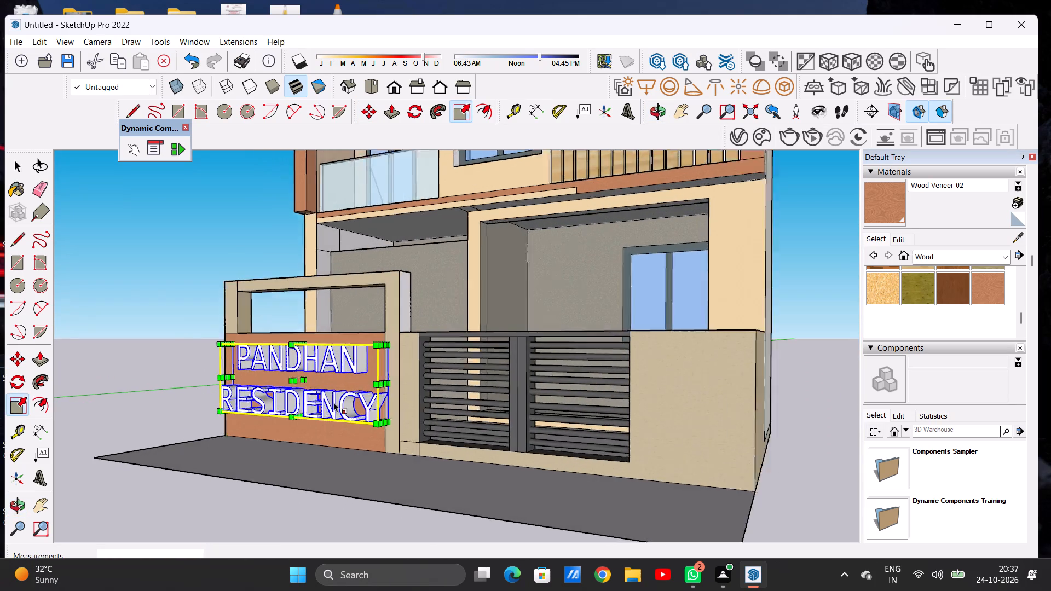
scroll(333, 402, "up", 9)
left_click(425, 354)
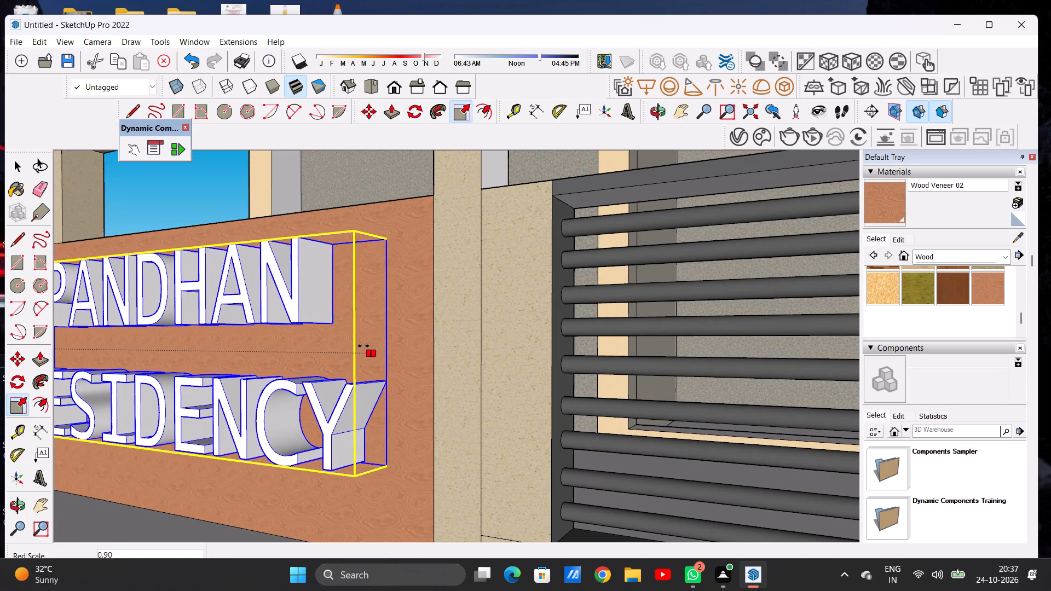
left_click(361, 346)
scroll(394, 360, "down", 8)
middle_click_drag(258, 375, 471, 433)
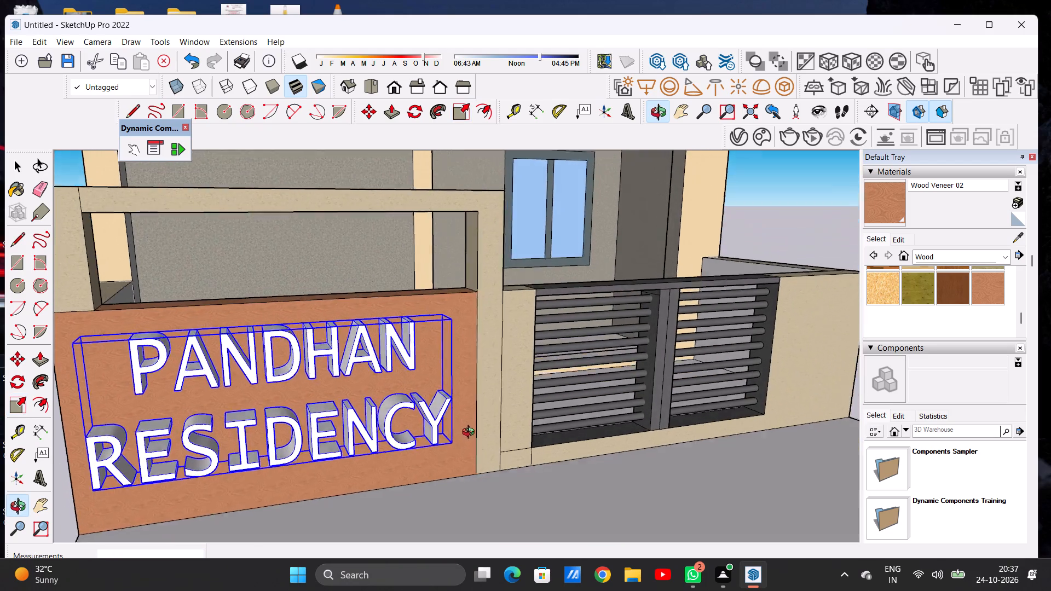
middle_click_drag(471, 433, 473, 459)
Scale the lettering's height down from its top edge, leaving more of the boundary wall clear above it.
scroll(426, 354, "down", 7)
middle_click_drag(431, 372, 325, 470)
scroll(315, 384, "up", 9)
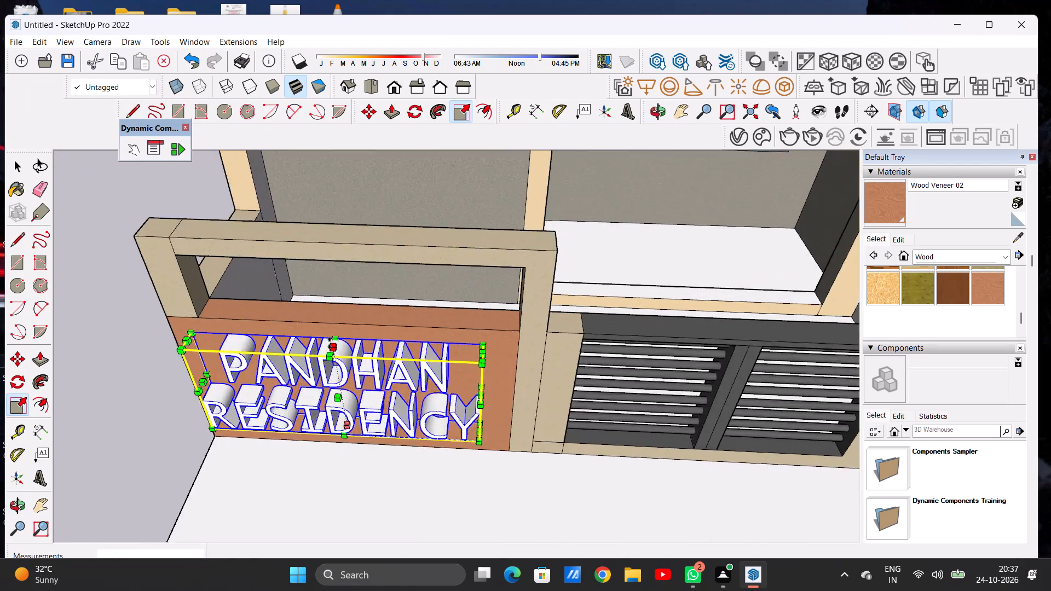
scroll(330, 343, "up", 3)
left_click(330, 343)
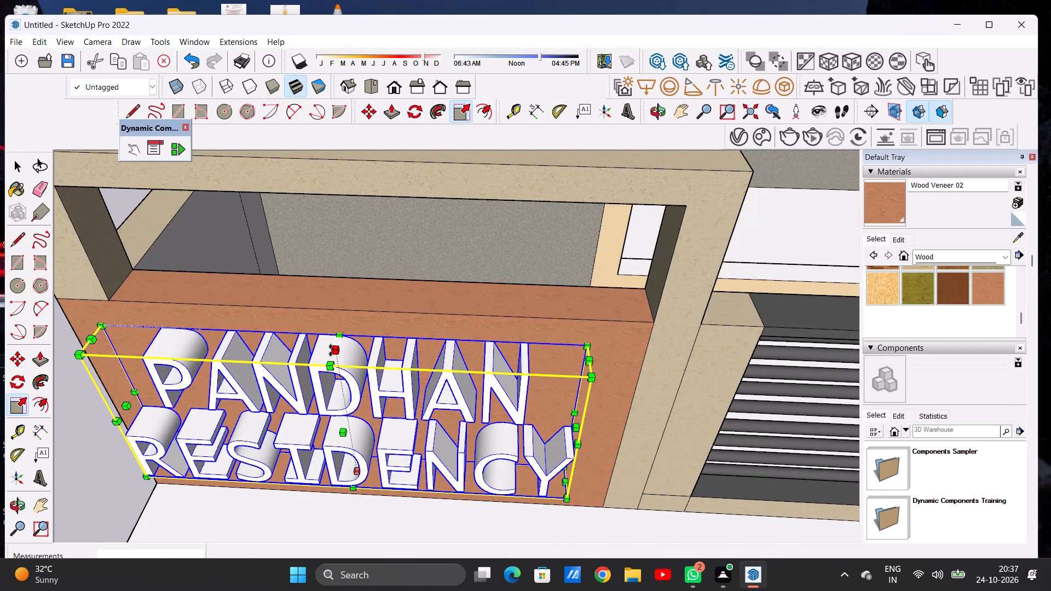
left_click(331, 350)
left_click(337, 384)
scroll(382, 369, "down", 12)
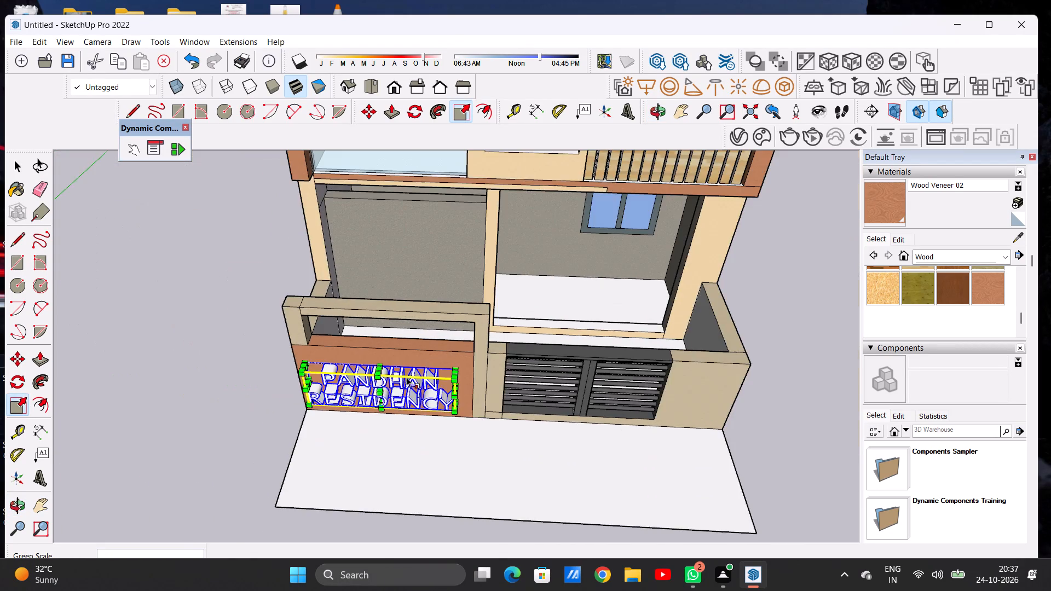
Scale the PANDHAN RESIDENCY lettering's depth down towards the boundary wall in two passes, the second to about 0.68.
middle_click_drag(384, 427, 363, 312)
scroll(392, 367, "up", 6)
middle_click_drag(392, 361, 252, 445)
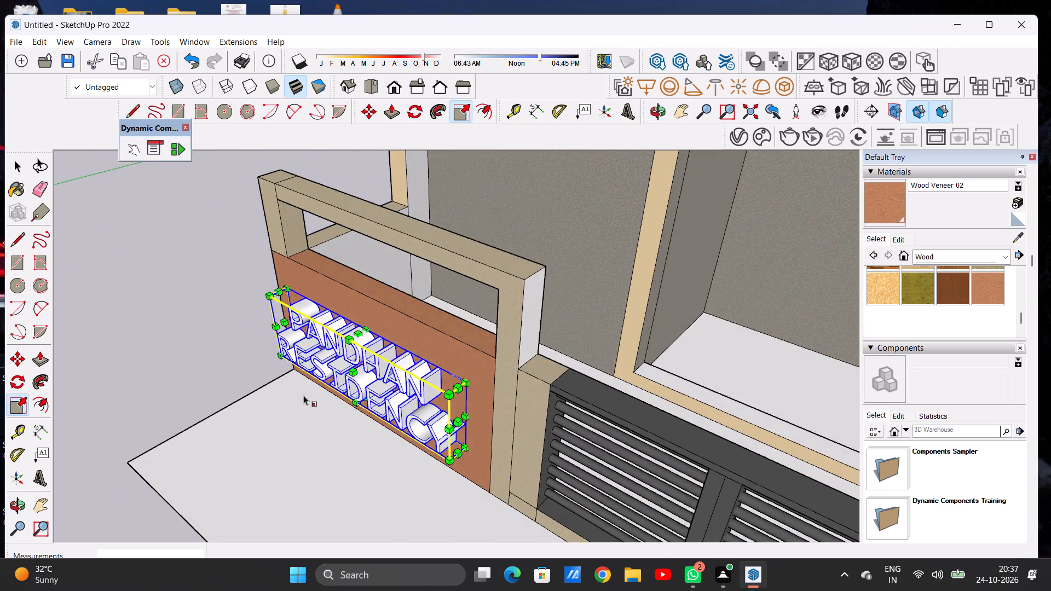
scroll(306, 397, "up", 13)
left_click(424, 304)
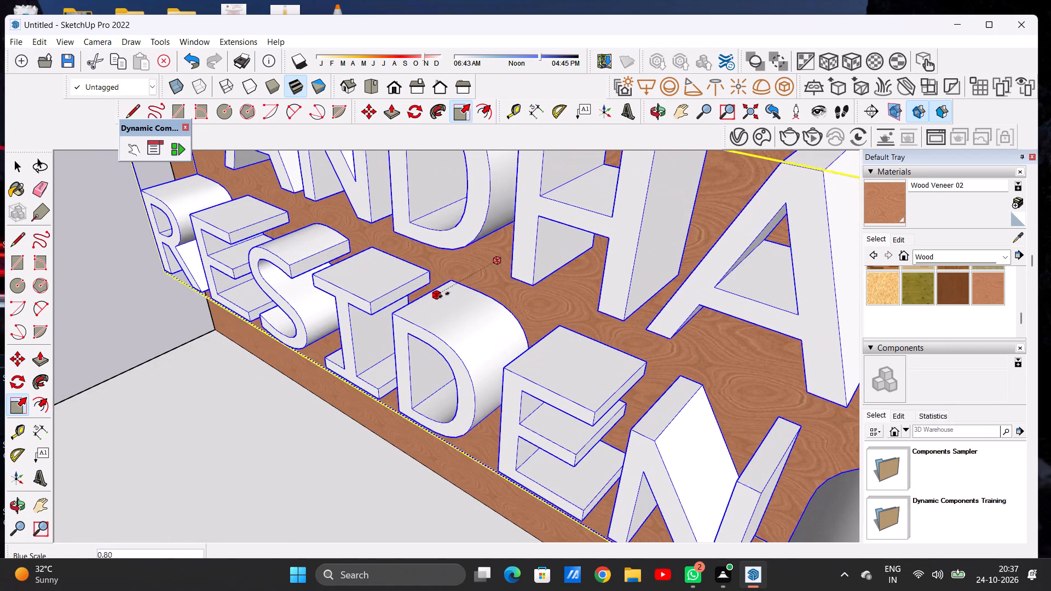
left_click(498, 266)
scroll(331, 393, "down", 2)
scroll(356, 410, "up", 1)
scroll(361, 410, "down", 6)
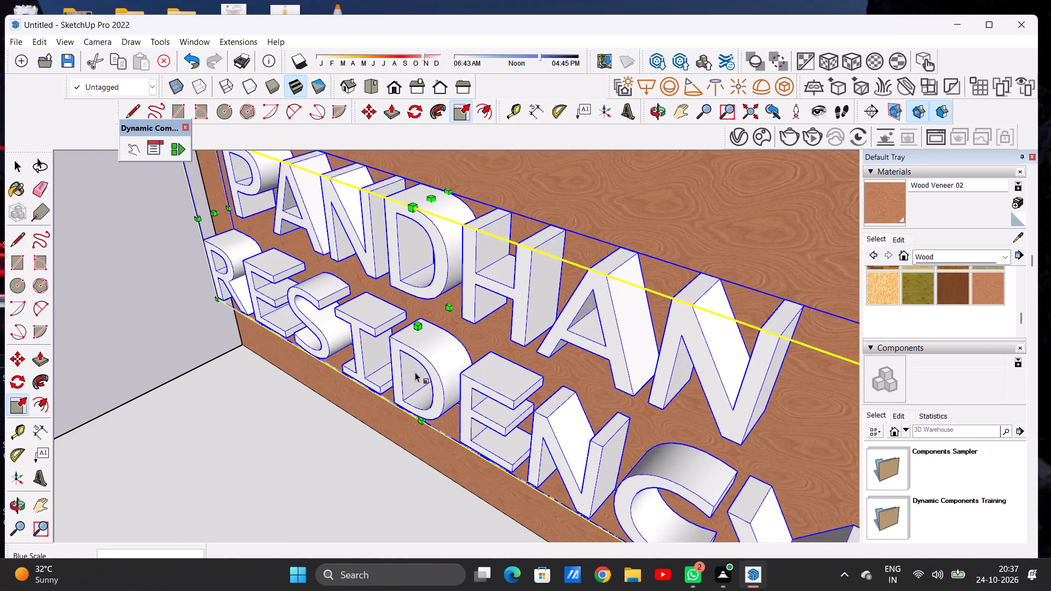
scroll(415, 372, "down", 4)
middle_click_drag(447, 372, 375, 354)
scroll(437, 349, "up", 11)
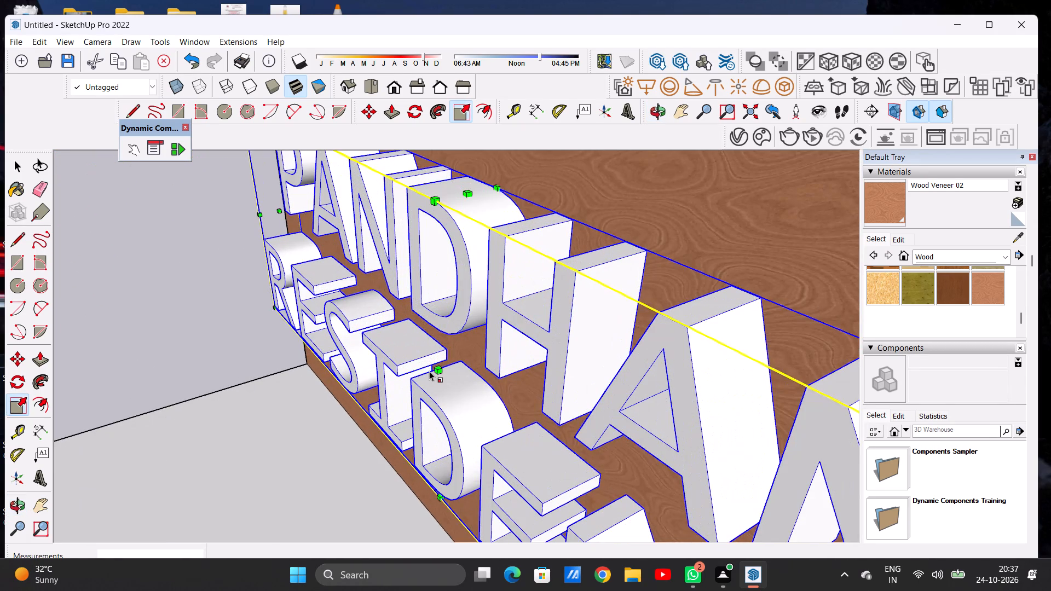
left_click(437, 371)
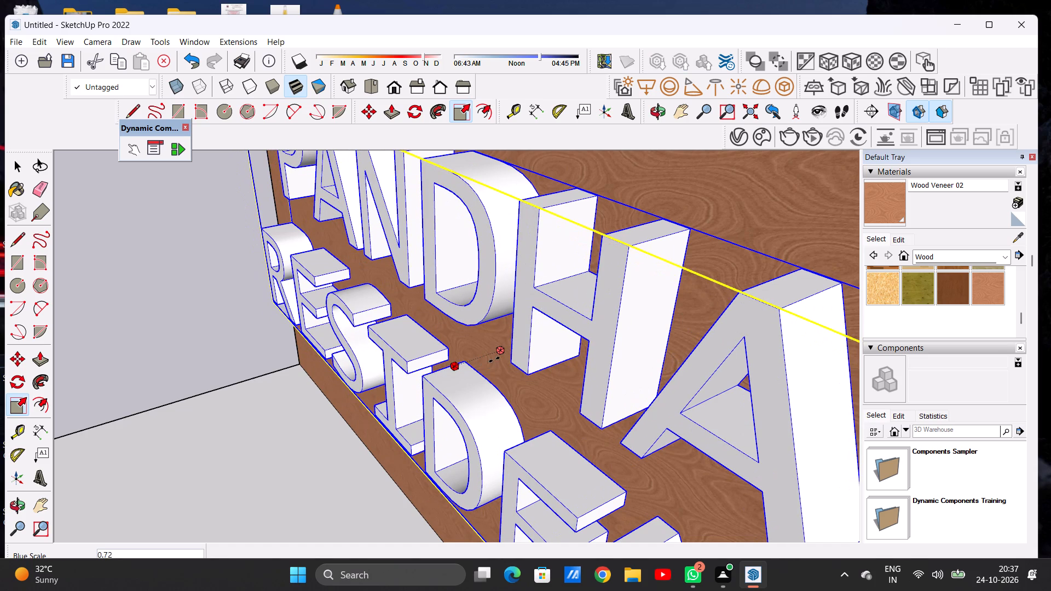
left_click(494, 360)
key("space")
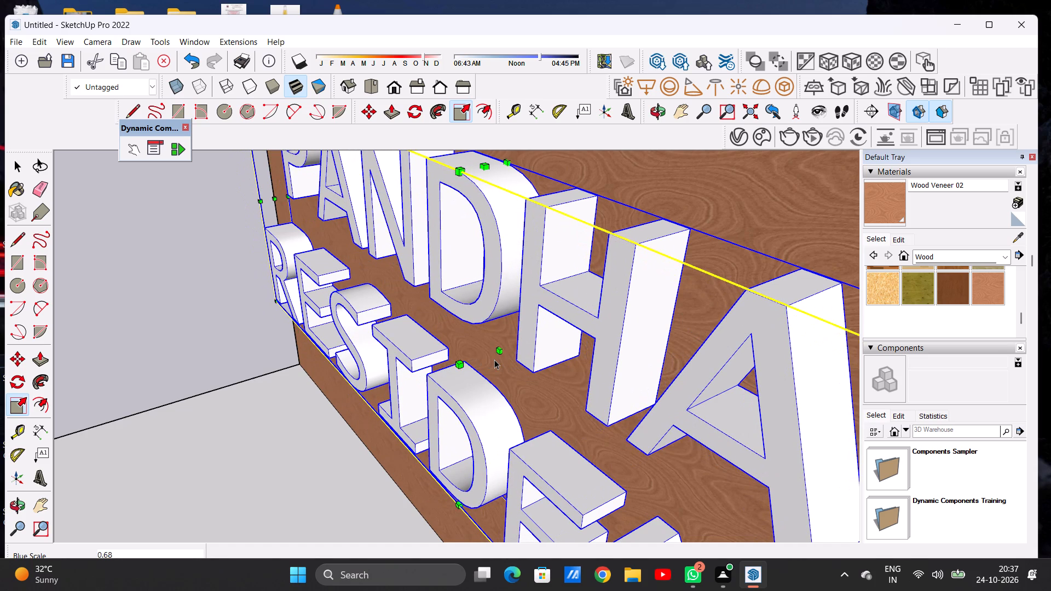
Examine the lettering's thickness and its fit on the boundary wall from the front and the side.
scroll(494, 360, "up", 1)
scroll(495, 341, "down", 17)
middle_click_drag(589, 332, 612, 317)
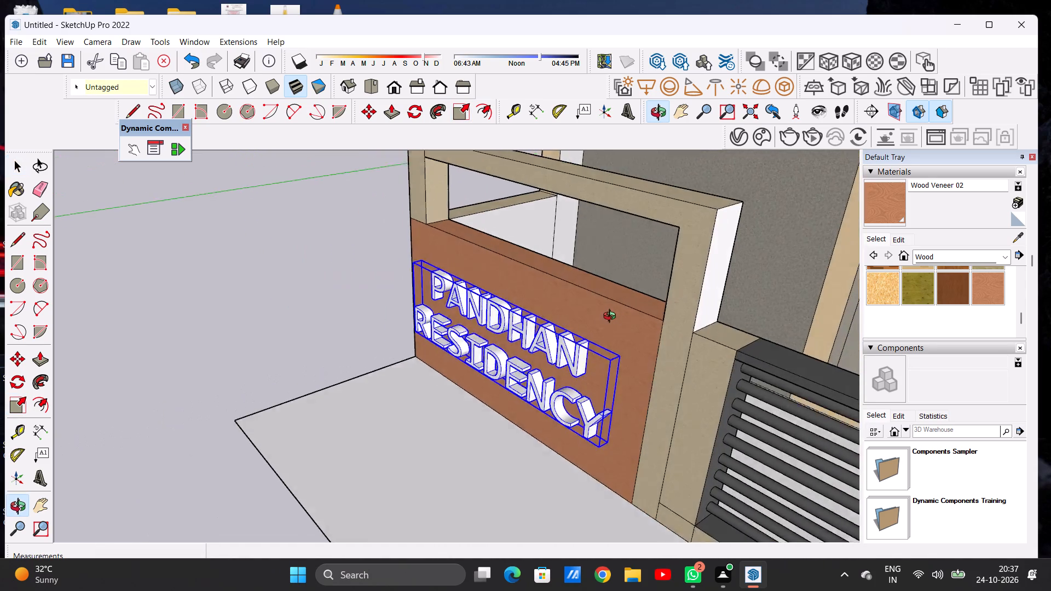
middle_click_drag(612, 317, 753, 271)
middle_click_drag(492, 392, 594, 337)
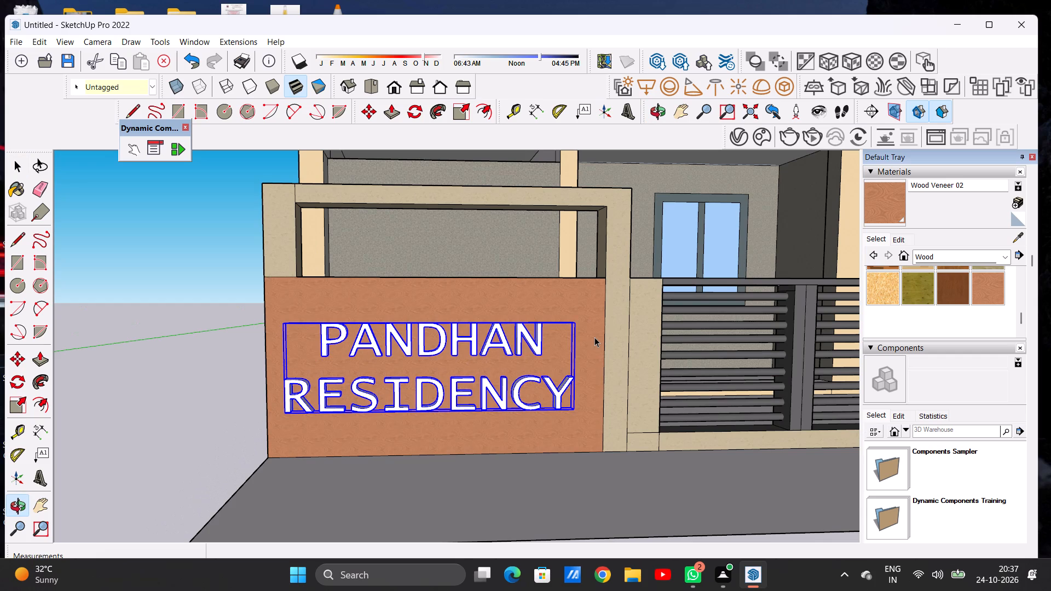
scroll(610, 289, "down", 7)
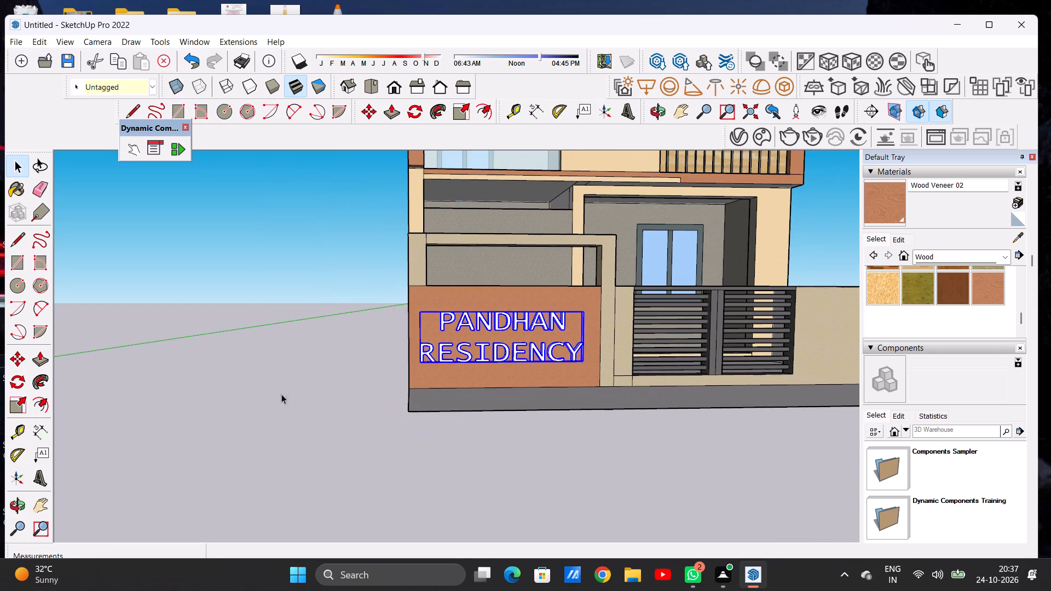
middle_click_drag(332, 398, 586, 426)
scroll(485, 293, "up", 1)
scroll(485, 293, "down", 1)
scroll(485, 293, "up", 1)
scroll(486, 293, "down", 1)
scroll(486, 293, "up", 9)
Scale the lettering's depth down once more, to about 0.69, so it projects less from the wood-veneer wall.
middle_click_drag(531, 351, 518, 389)
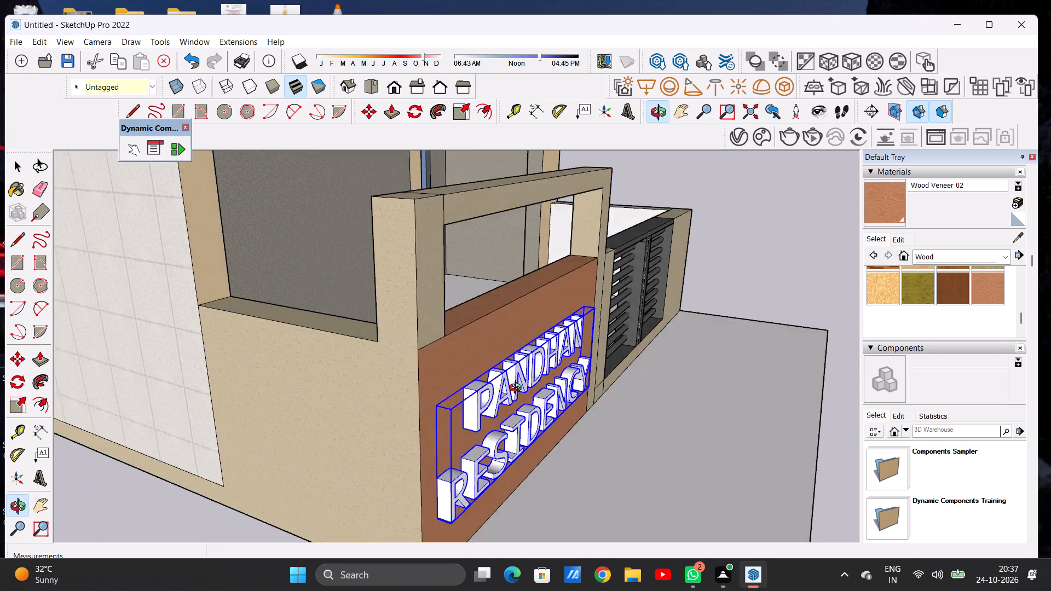
middle_click_drag(518, 389, 517, 415)
scroll(504, 311, "down", 6)
scroll(536, 385, "up", 6)
scroll(485, 379, "up", 4)
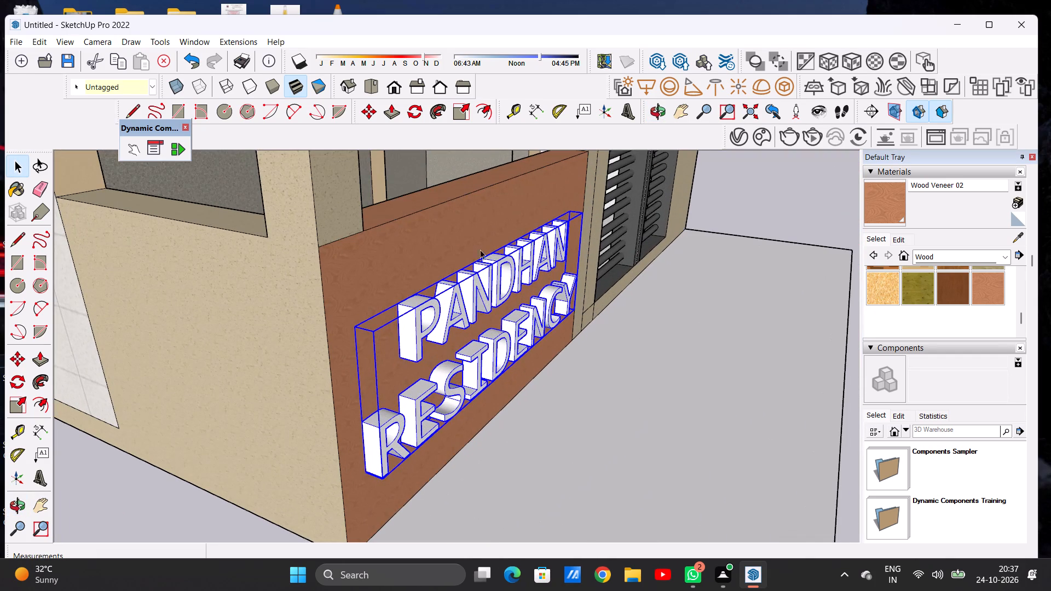
left_click(461, 109)
scroll(513, 329, "up", 6)
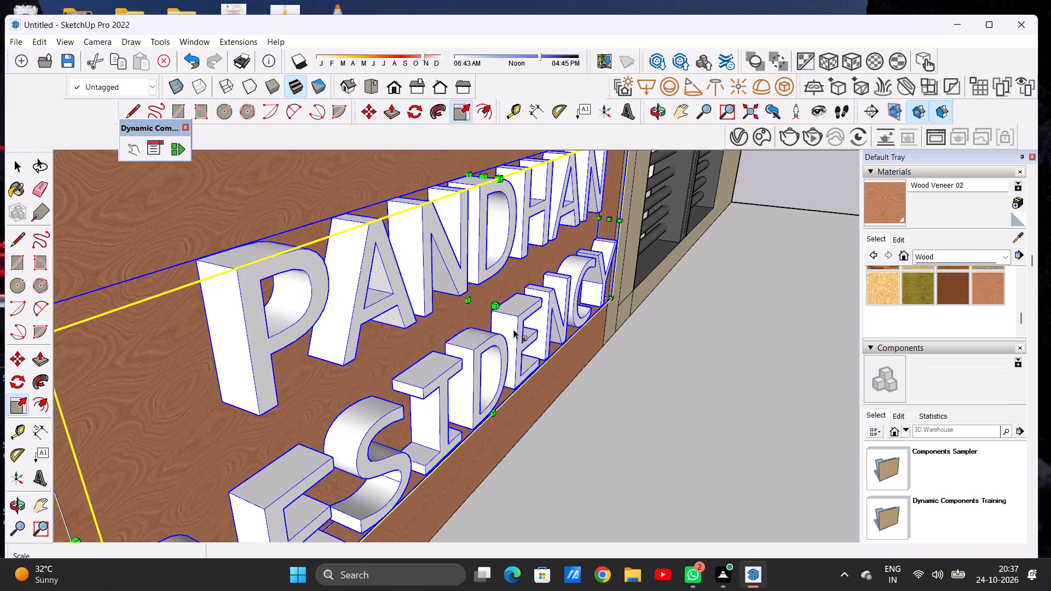
left_click(498, 309)
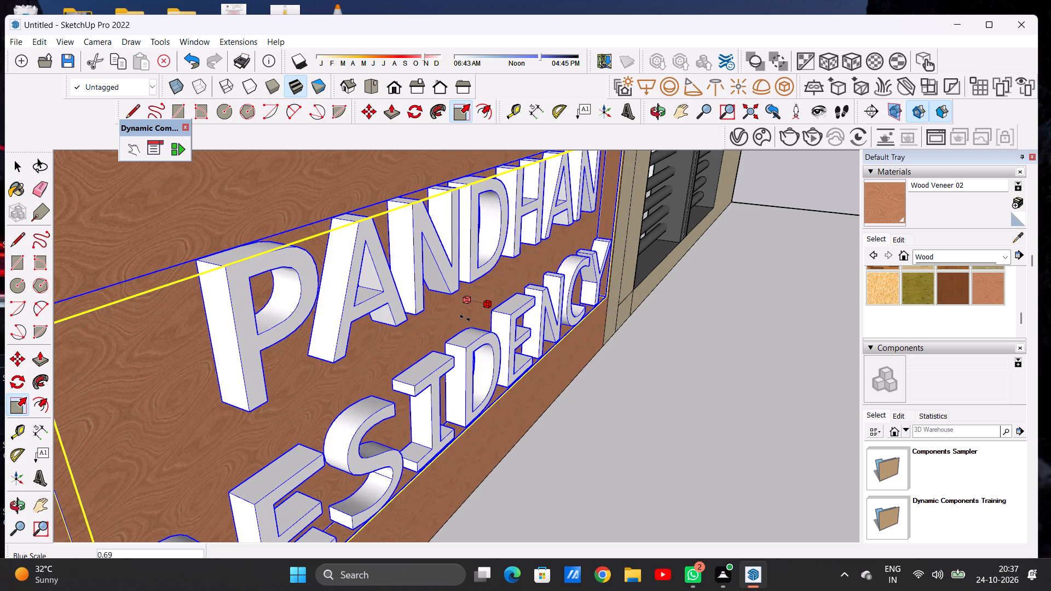
left_click(460, 313)
key("space")
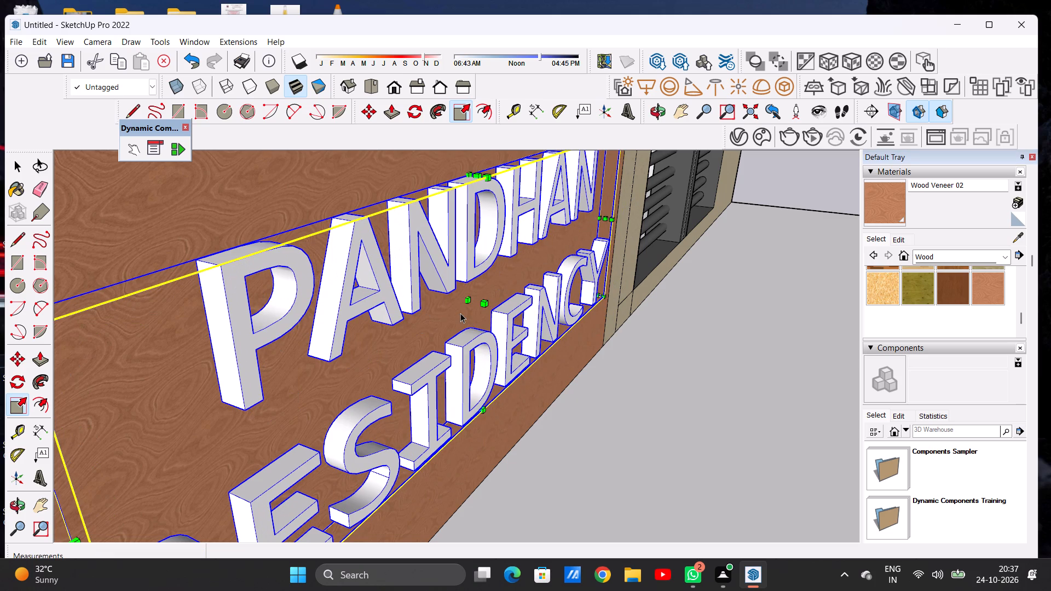
Examine the lettering's depth and its margins on the boundary wall from the front and from its outer end.
scroll(457, 309, "down", 18)
middle_click_drag(440, 336, 213, 312)
middle_click_drag(280, 285, 279, 248)
scroll(301, 247, "up", 5)
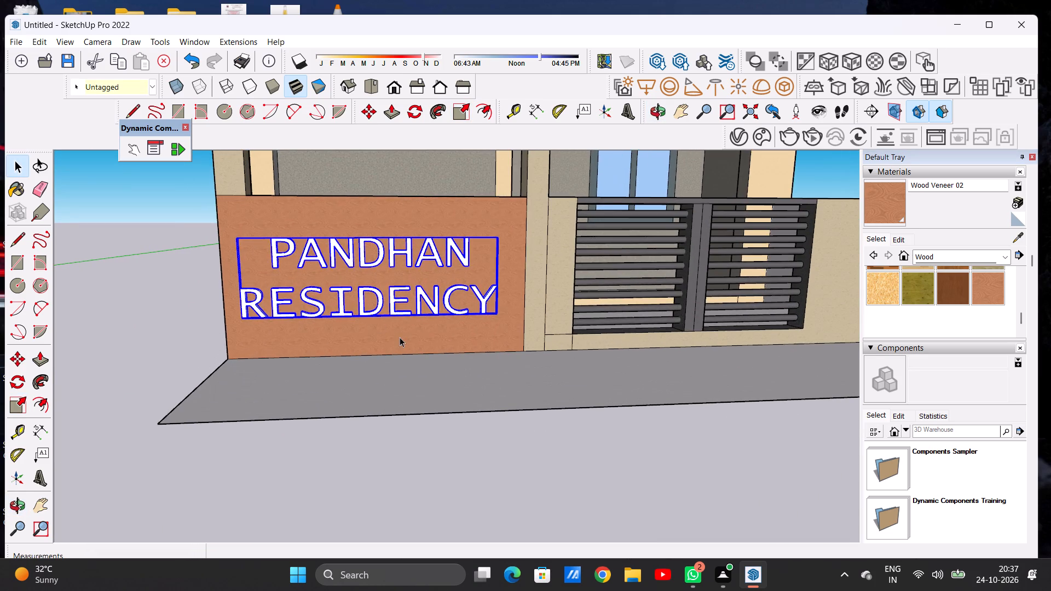
scroll(403, 339, "down", 7)
middle_click_drag(371, 317, 499, 326)
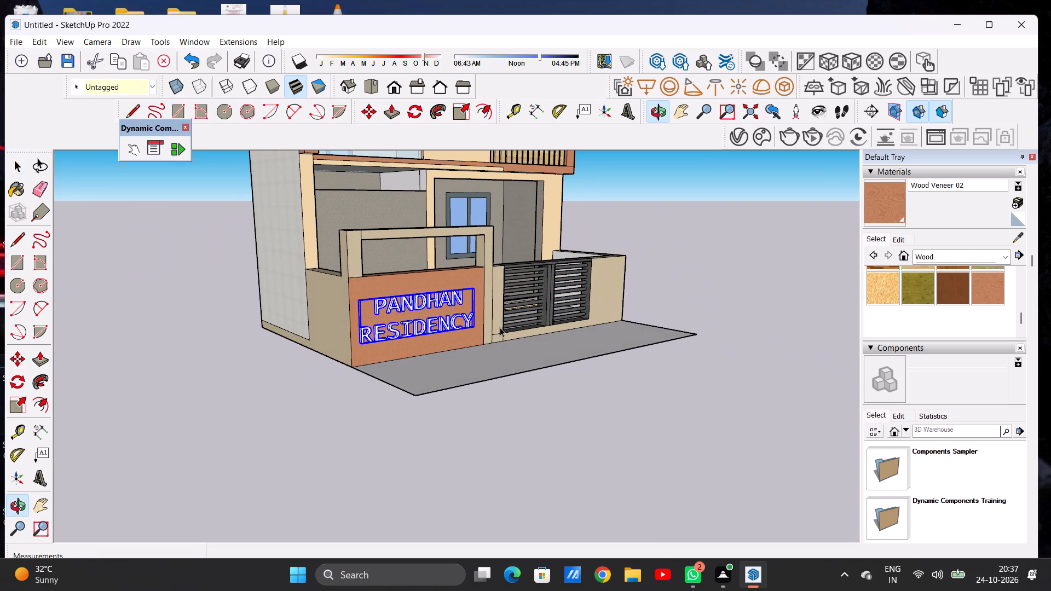
scroll(479, 322, "up", 2)
scroll(457, 322, "down", 2)
scroll(451, 322, "up", 3)
middle_click_drag(357, 318, 429, 344)
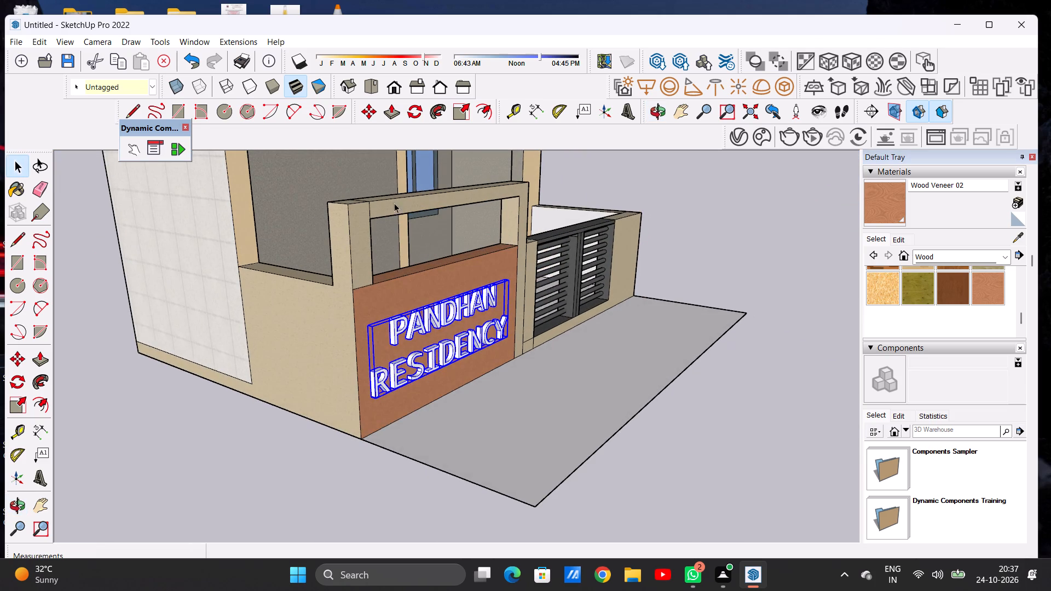
Scale the lettering narrower from its outer end in two passes, the second to about 0.89, to widen that side margin.
left_click(463, 116)
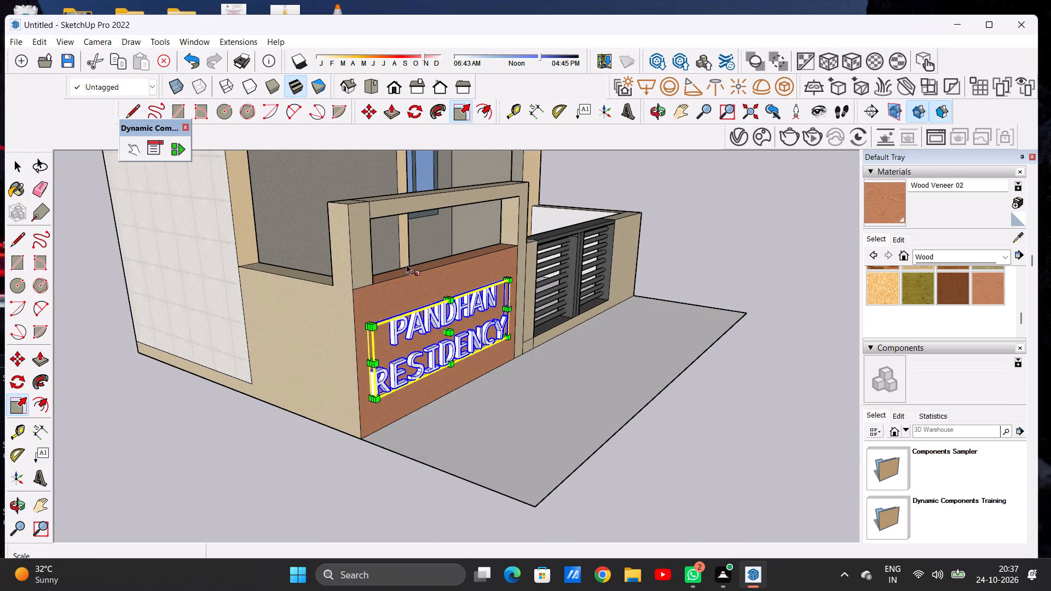
scroll(331, 386, "up", 6)
scroll(397, 340, "up", 7)
scroll(417, 340, "down", 1)
scroll(417, 340, "up", 2)
left_click(414, 351)
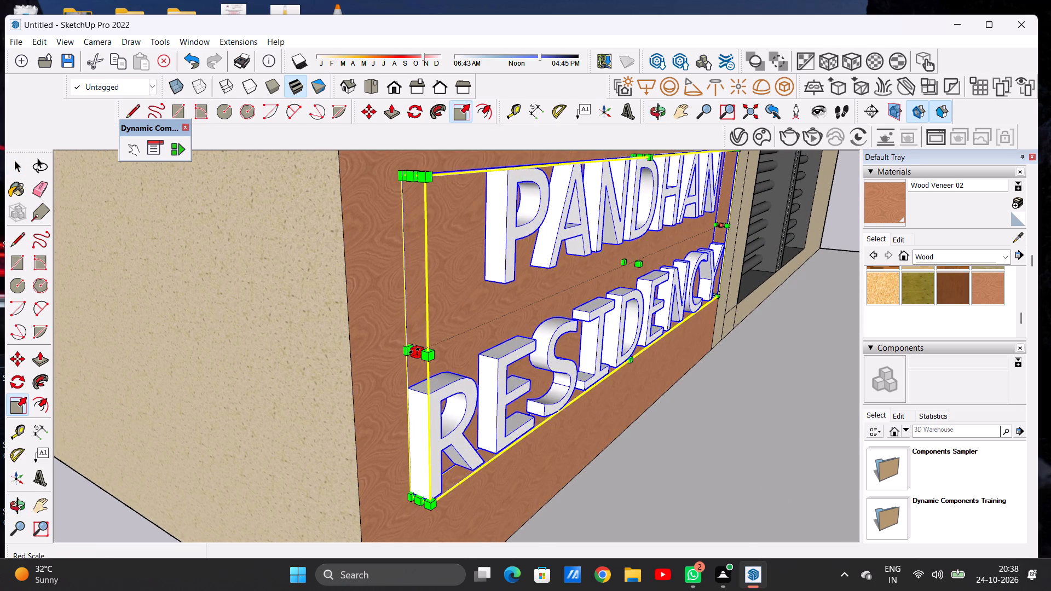
left_click(452, 319)
scroll(372, 345, "down", 14)
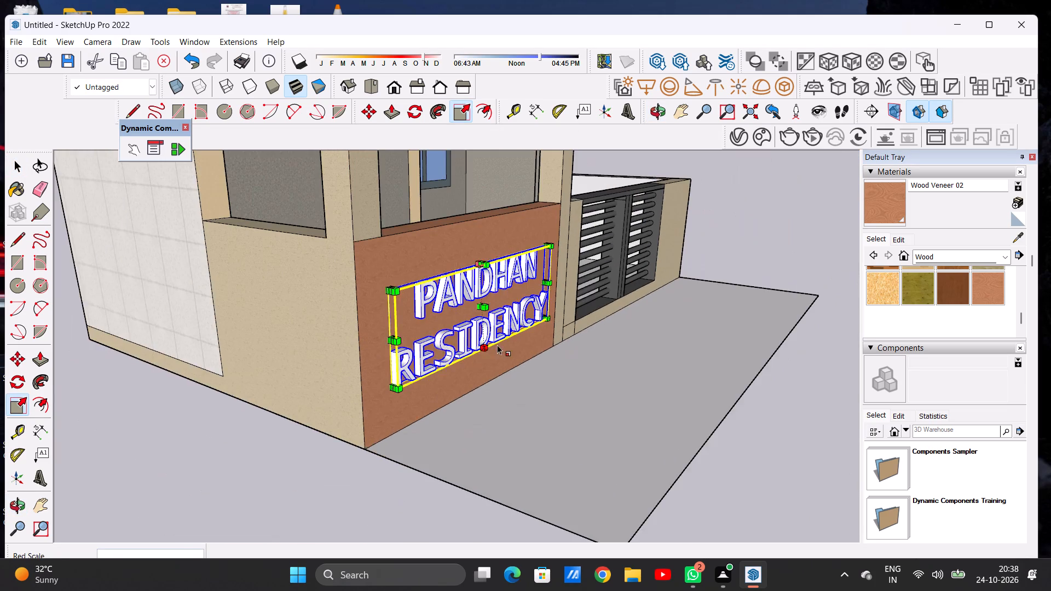
middle_click_drag(497, 345, 390, 330)
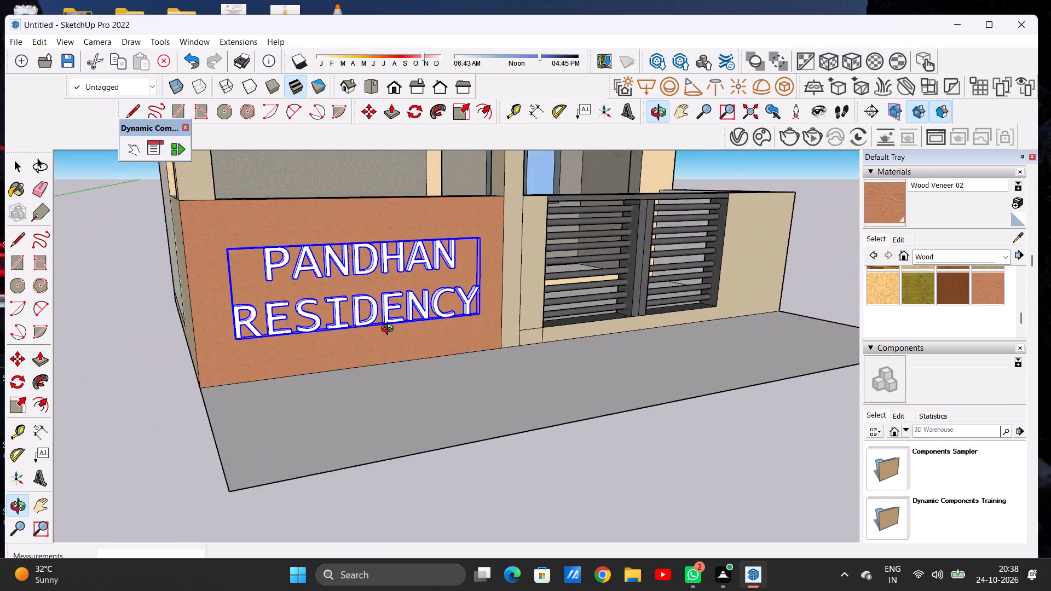
middle_click_drag(390, 330, 570, 333)
scroll(500, 322, "up", 11)
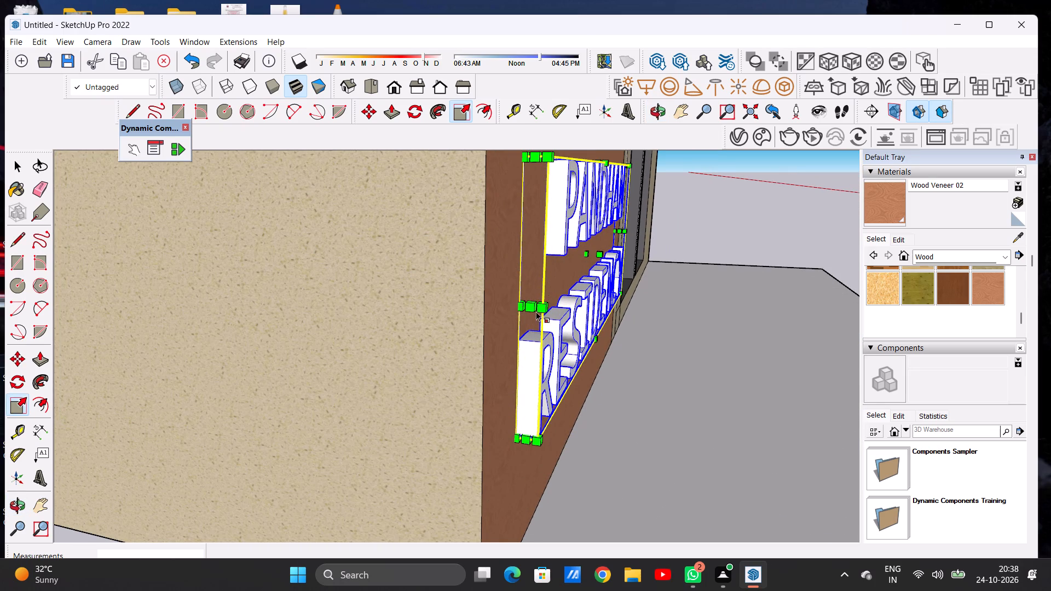
left_click(532, 310)
left_click(554, 292)
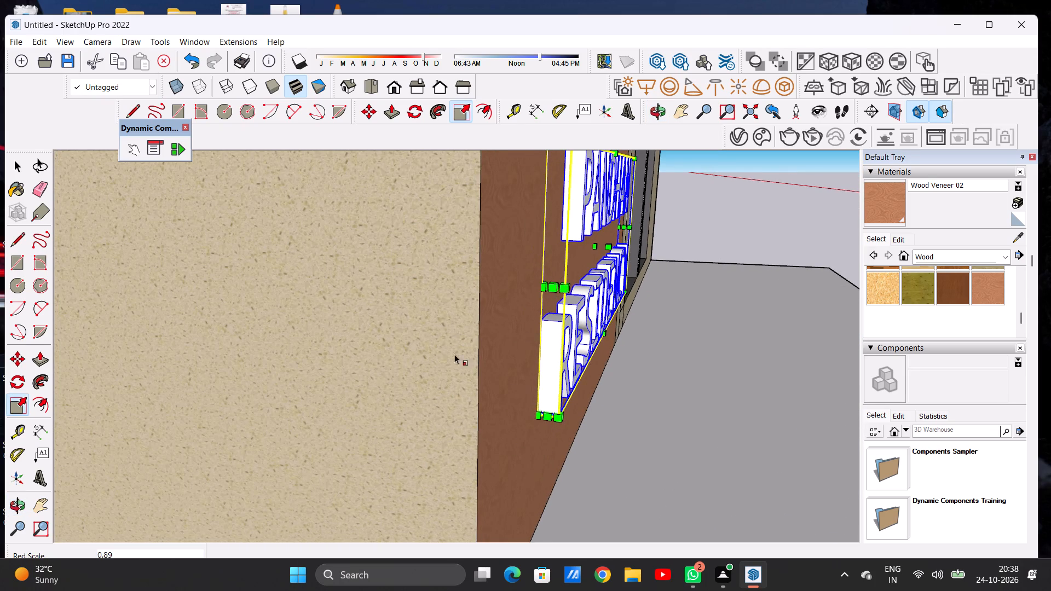
Scale the lettering narrower from its gate end, to about 0.96, to leave more clear wall on that side.
scroll(436, 364, "down", 13)
middle_click_drag(587, 350, 270, 344)
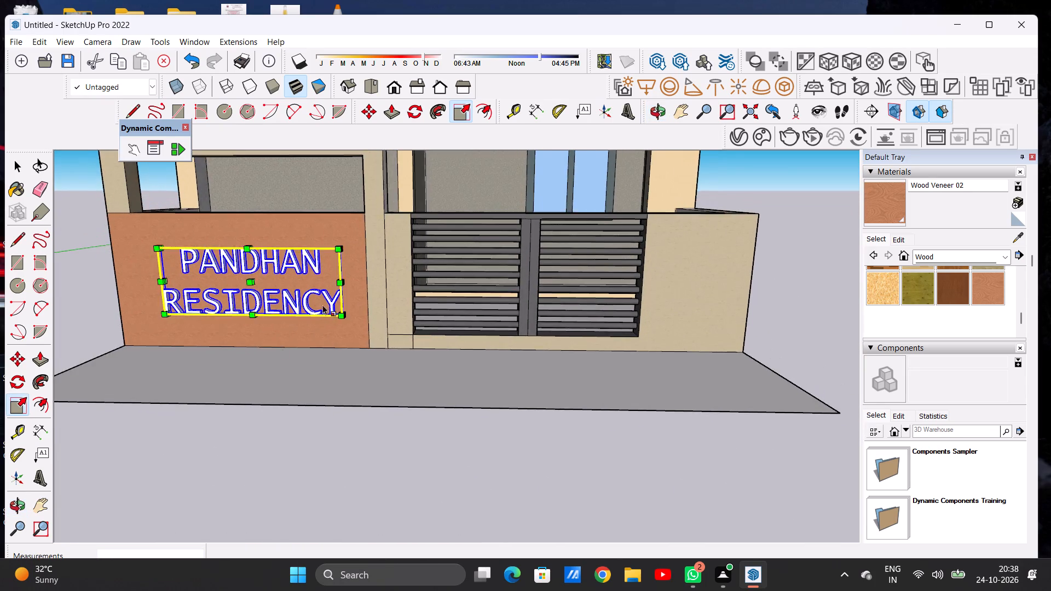
scroll(334, 294, "up", 7)
middle_click_drag(325, 288, 87, 383)
scroll(360, 252, "up", 5)
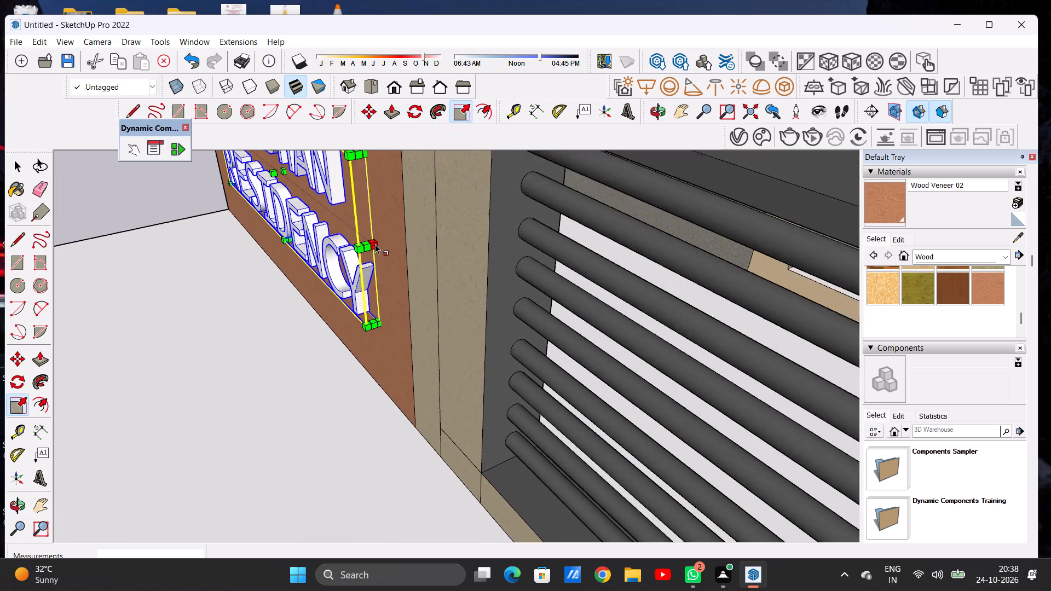
left_click(368, 252)
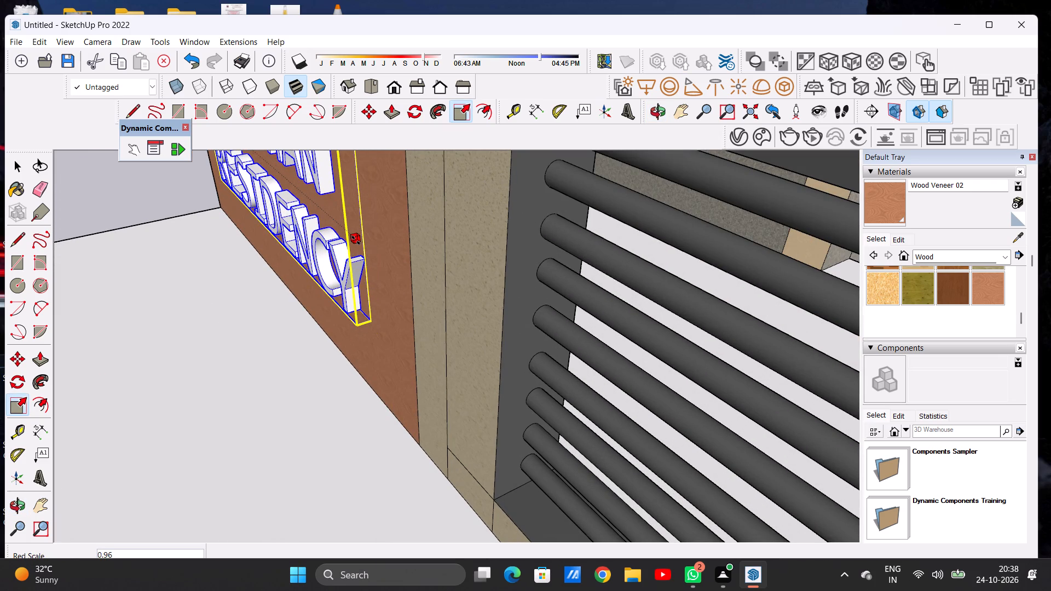
left_click(356, 240)
scroll(366, 303, "down", 12)
middle_click_drag(307, 323, 443, 274)
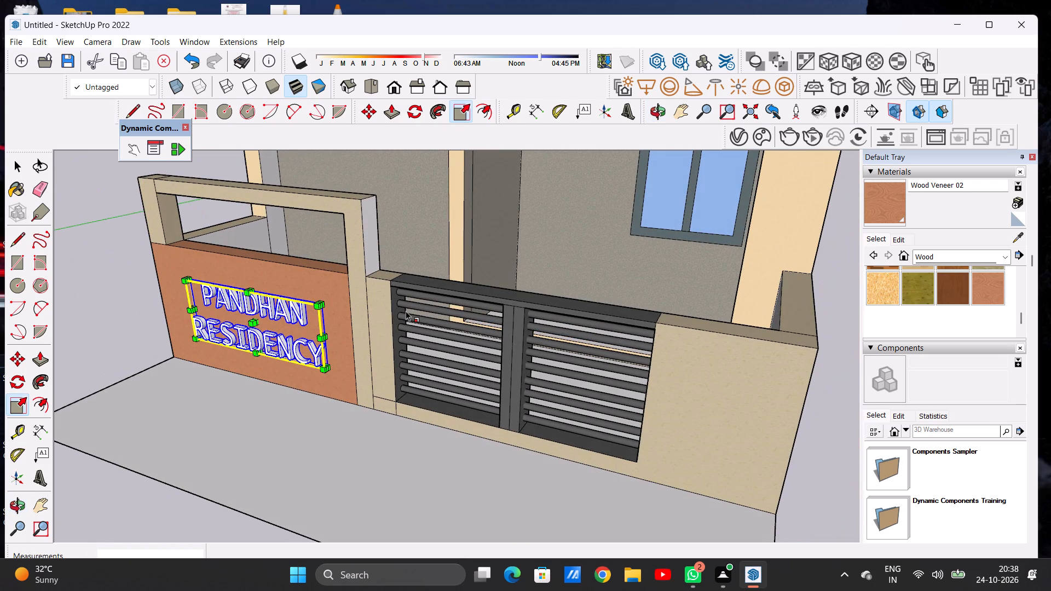
key("space")
Deselect the lettering and examine its proportions and placement on the front boundary wall.
scroll(490, 236, "down", 9)
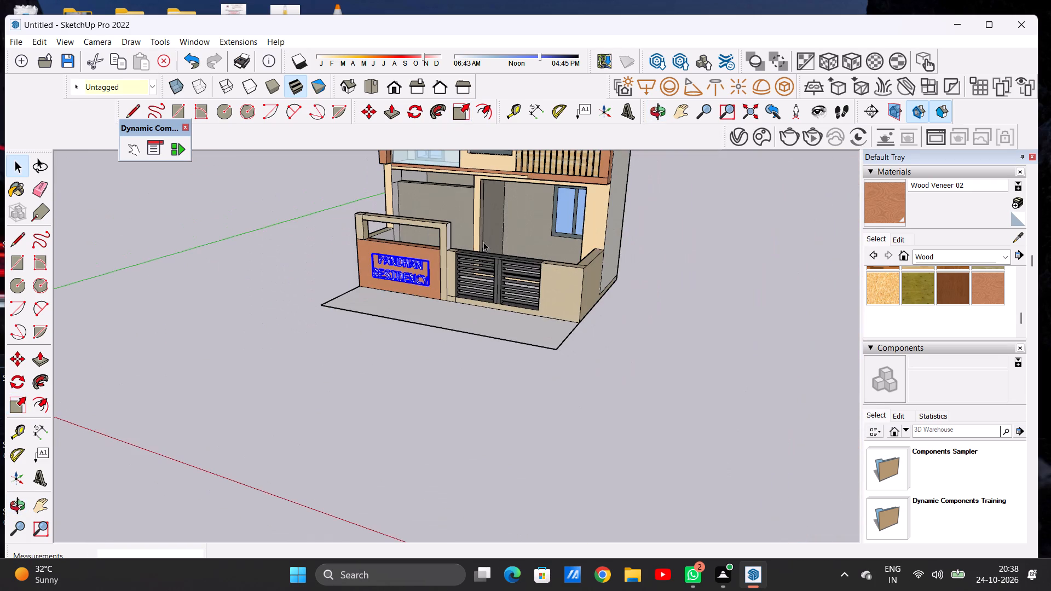
left_click(292, 260)
scroll(428, 249, "up", 6)
middle_click_drag(466, 250, 516, 218)
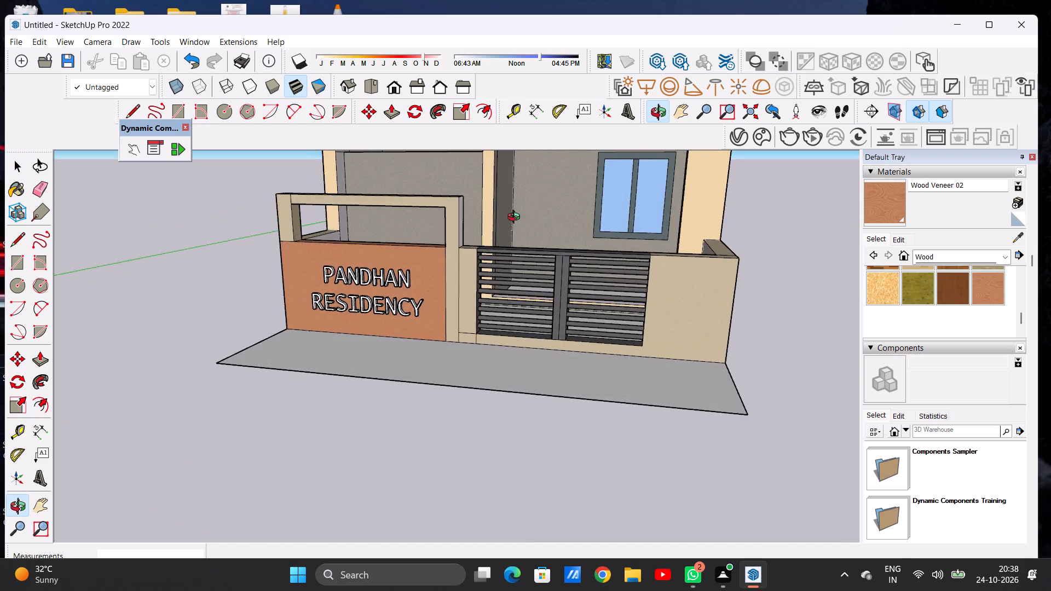
middle_click_drag(516, 218, 569, 199)
scroll(418, 288, "down", 3)
scroll(390, 299, "up", 7)
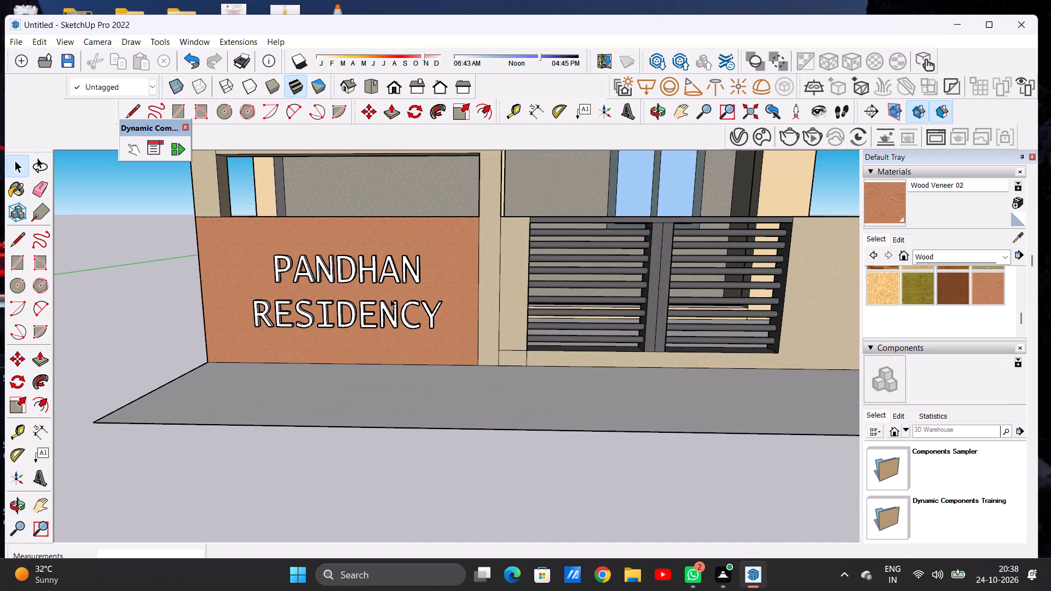
scroll(390, 265, "down", 7)
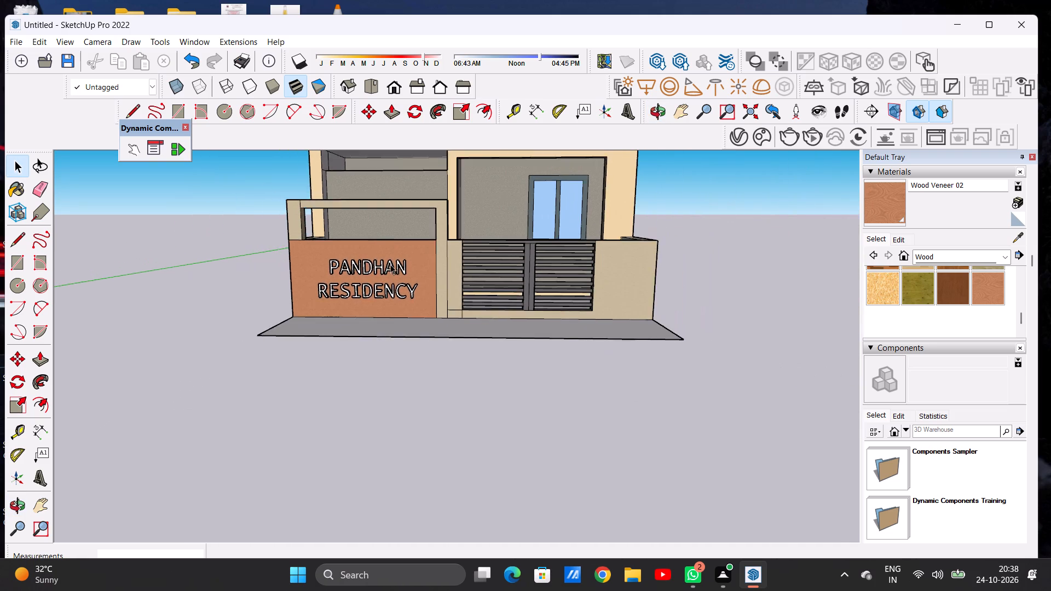
middle_click_drag(391, 309, 216, 392)
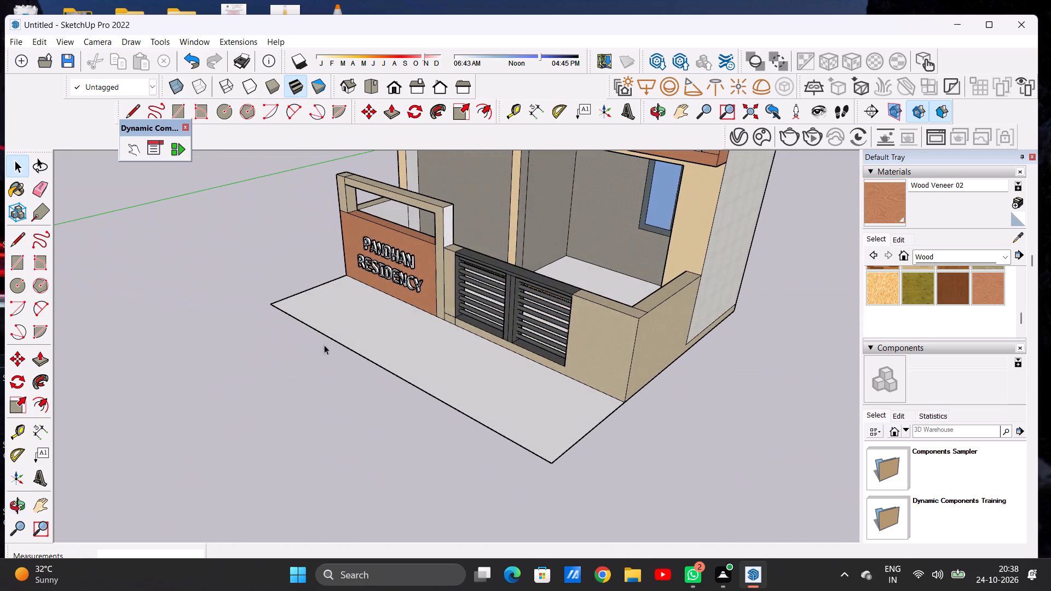
Paint the unpainted gate-side face of the front boundary wall's raised frame with Quartz Light Brown from Synthetic Surfaces.
scroll(467, 205, "up", 6)
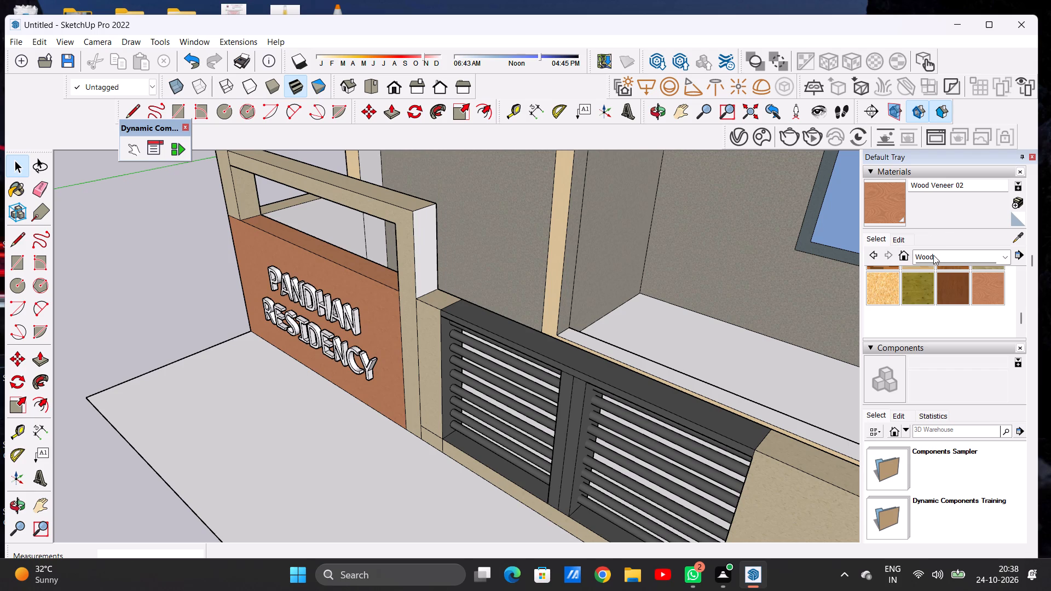
left_click(933, 254)
left_click(942, 393)
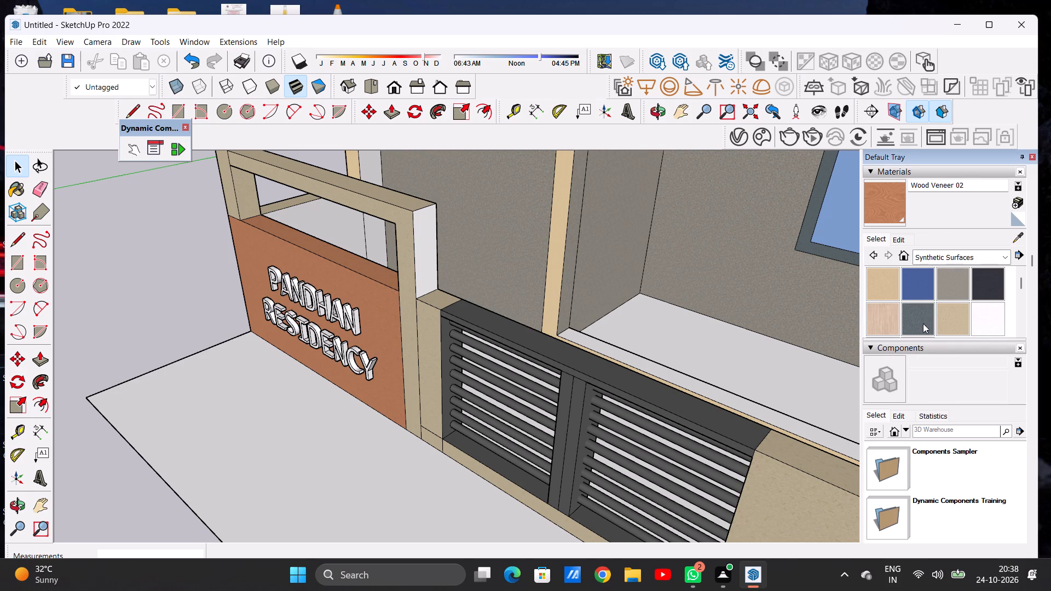
left_click(944, 319)
scroll(399, 247, "up", 5)
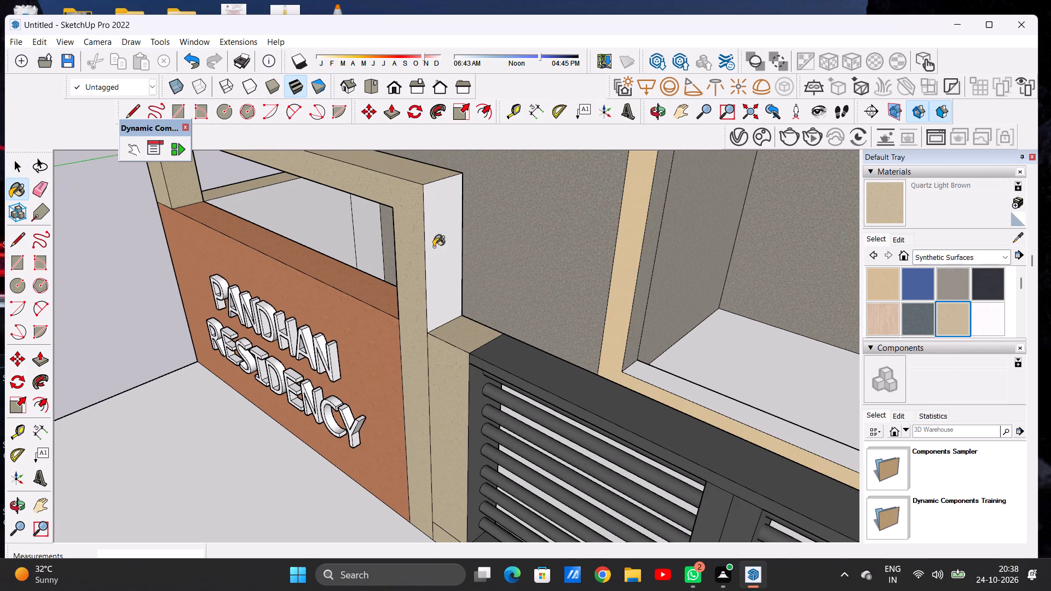
left_click(443, 247)
Paint the unpainted inner faces of the entrance gate's centre posts and top rail with Color M07 from Colors.
scroll(416, 264, "up", 1)
scroll(418, 267, "down", 6)
middle_click_drag(507, 267, 390, 241)
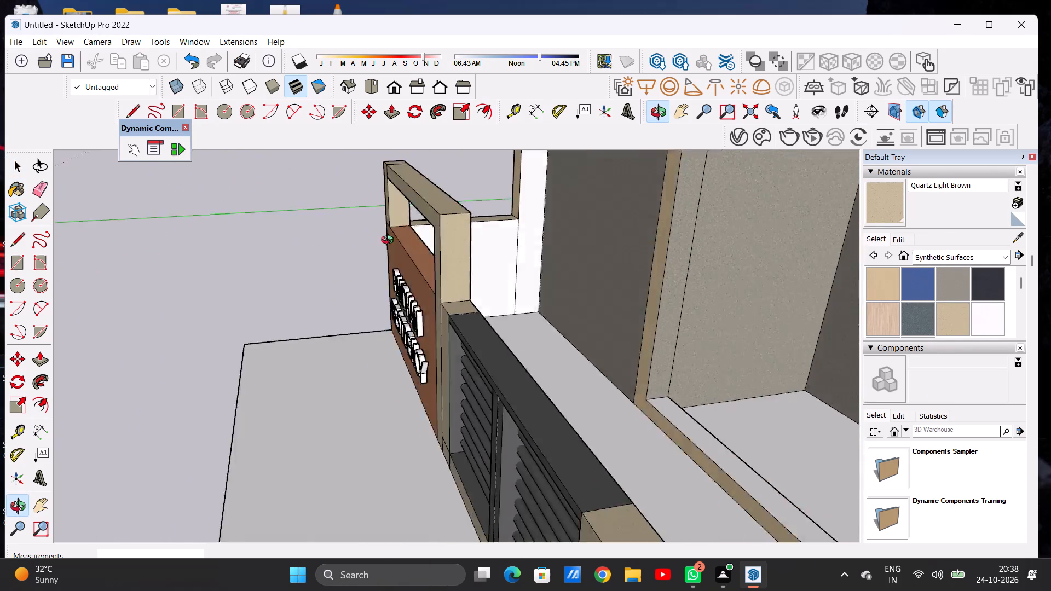
middle_click_drag(390, 241, 595, 208)
middle_click(595, 208)
scroll(431, 293, "down", 4)
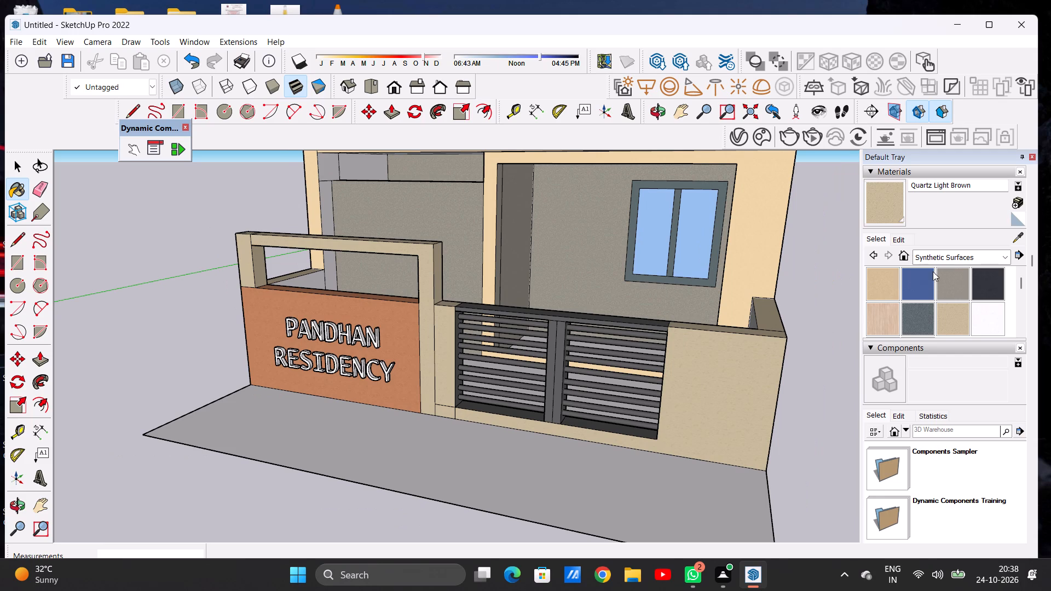
left_click(962, 254)
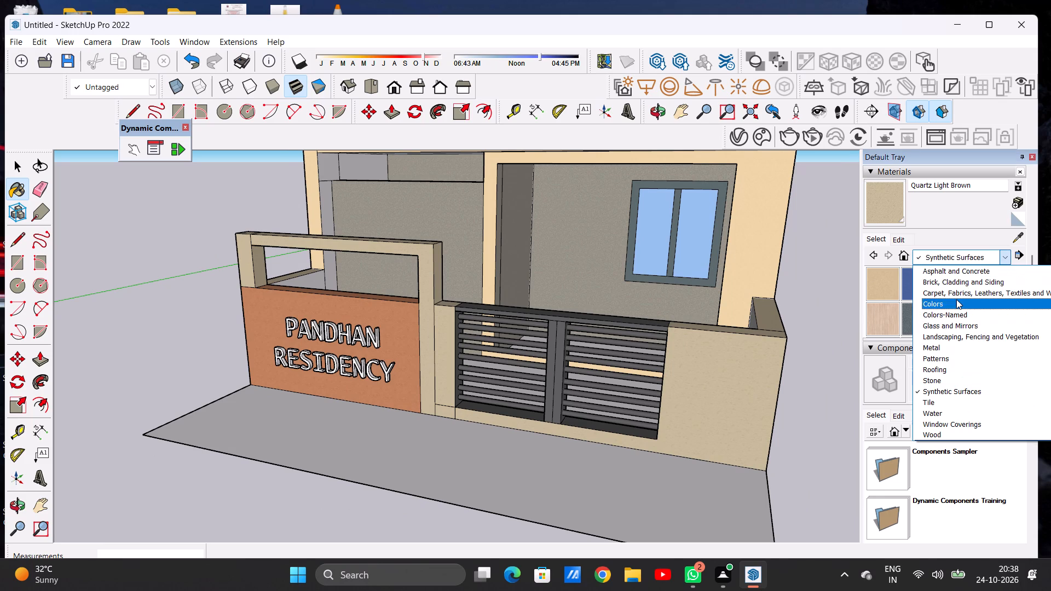
left_click(956, 299)
scroll(962, 303, "down", 9)
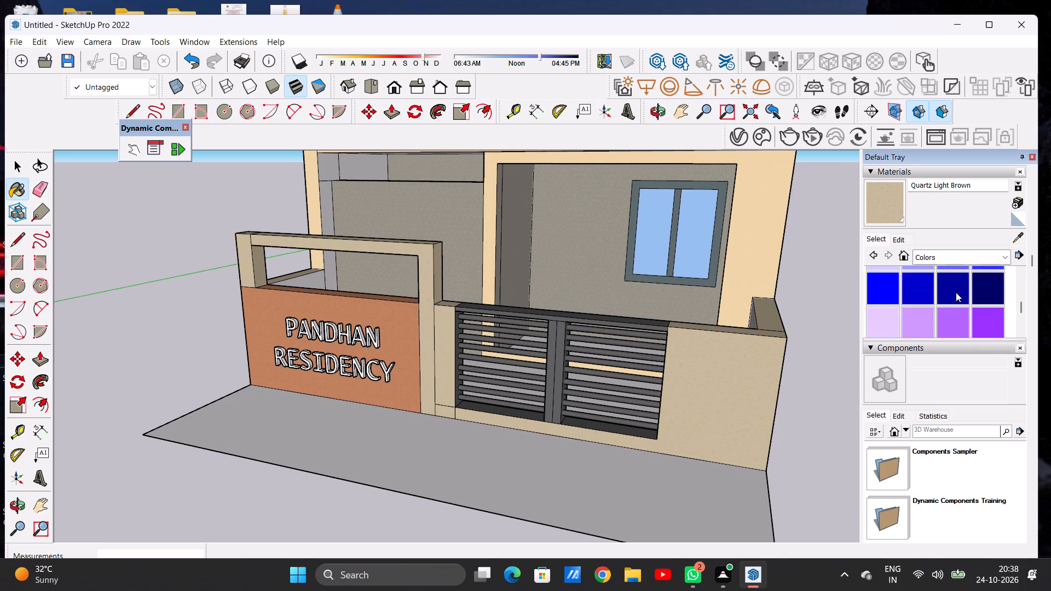
scroll(956, 292, "down", 6)
scroll(956, 291, "up", 2)
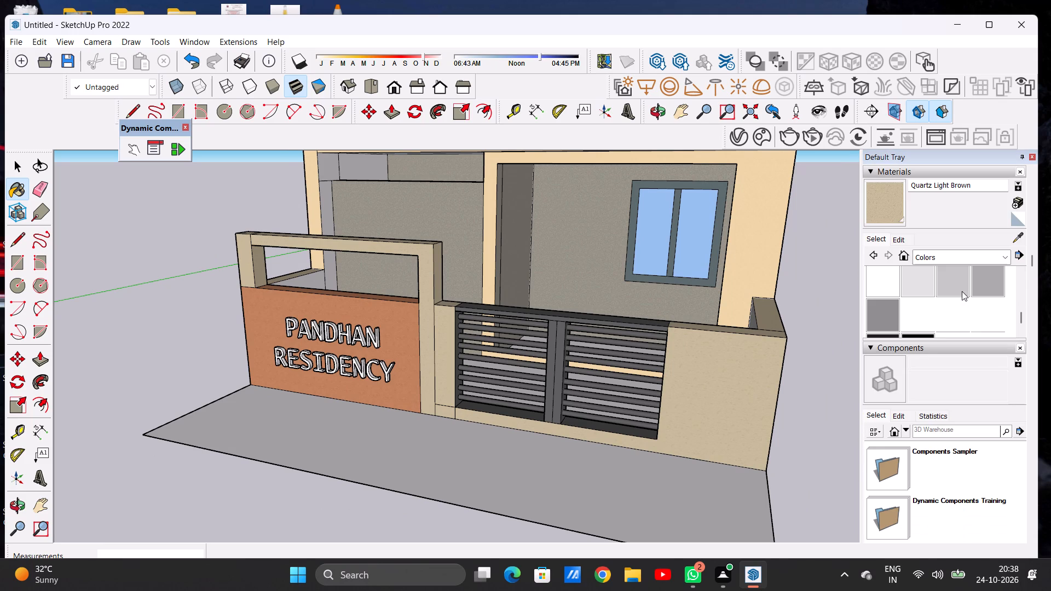
left_click(984, 310)
scroll(559, 317, "down", 3)
middle_click_drag(542, 288, 317, 311)
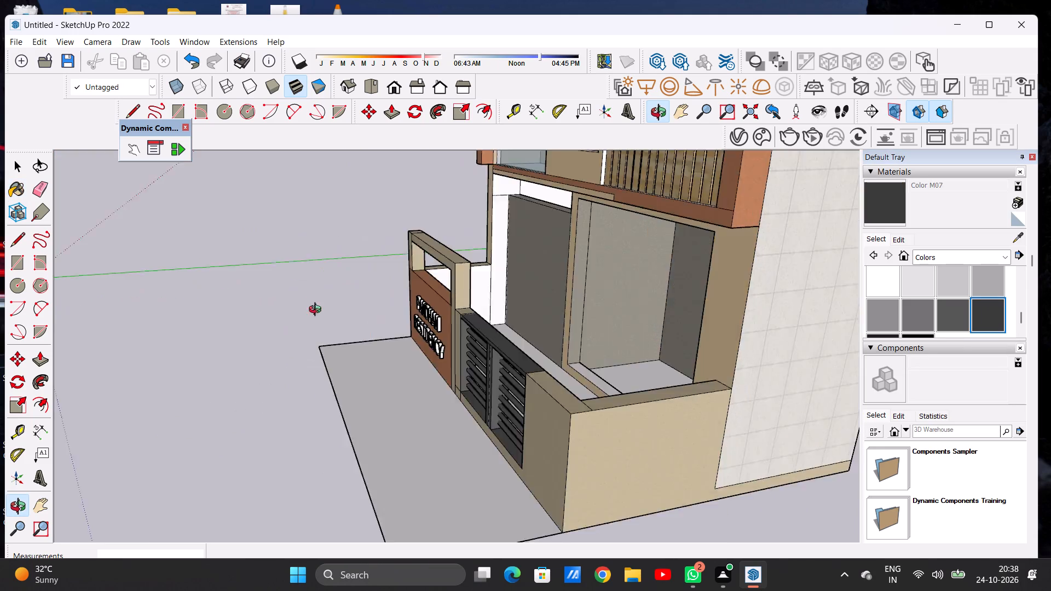
middle_click_drag(317, 311, 118, 340)
scroll(357, 415, "up", 15)
left_click(450, 373)
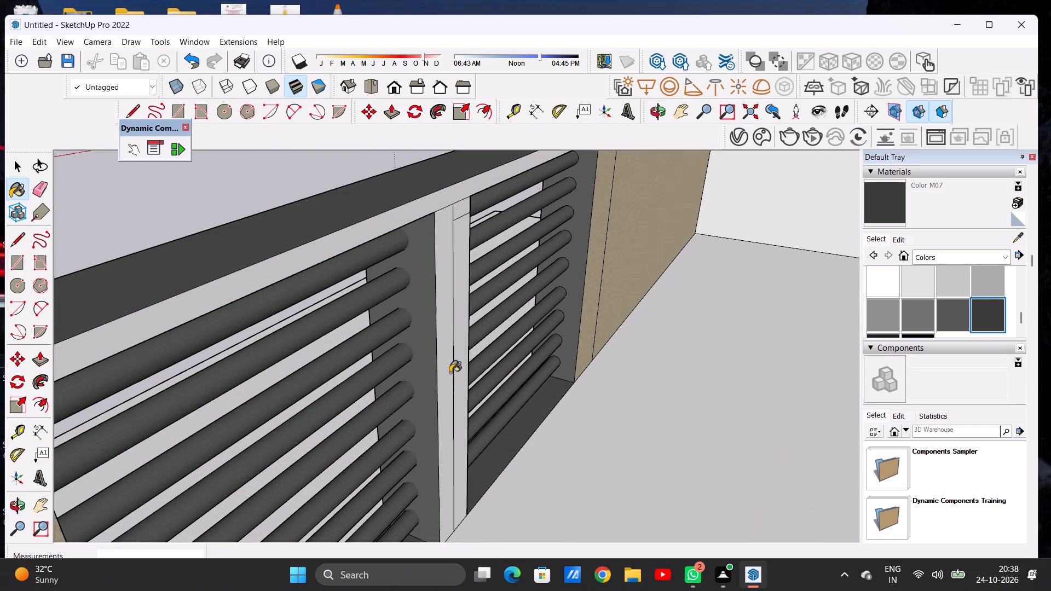
left_click(459, 363)
left_click(375, 227)
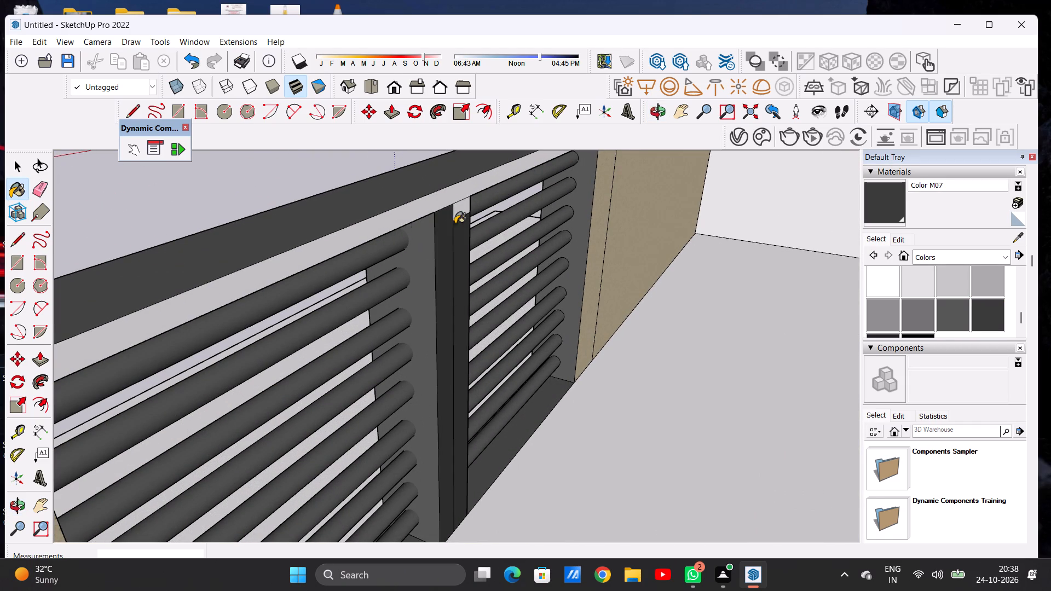
left_click(461, 211)
Examine the whole house from the front and side, including the boundary wall, lettering and gate.
scroll(450, 277, "down", 6)
middle_click_drag(214, 307, 601, 286)
middle_click_drag(334, 365, 448, 308)
scroll(498, 310, "down", 18)
scroll(477, 323, "up", 1)
scroll(477, 323, "down", 8)
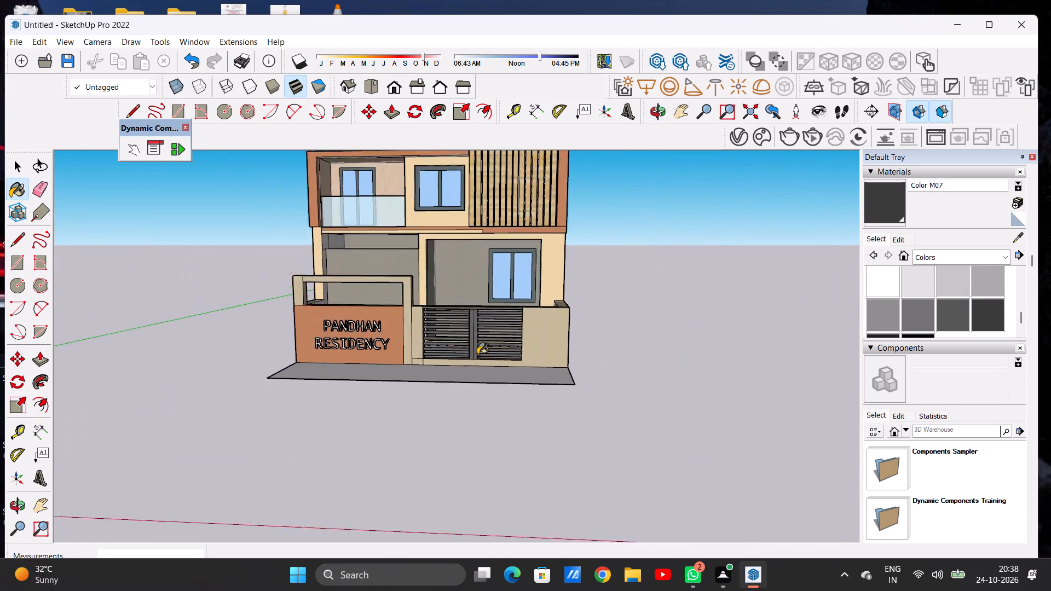
scroll(477, 355, "down", 8)
scroll(488, 247, "up", 6)
key("space")
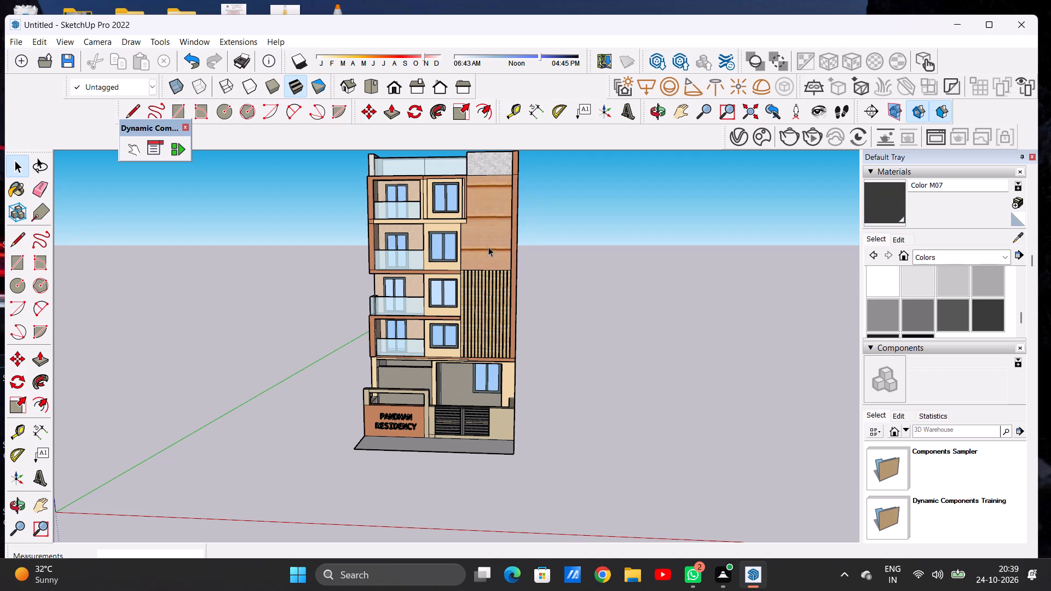
scroll(492, 343, "down", 6)
scroll(492, 343, "up", 1)
scroll(492, 343, "down", 2)
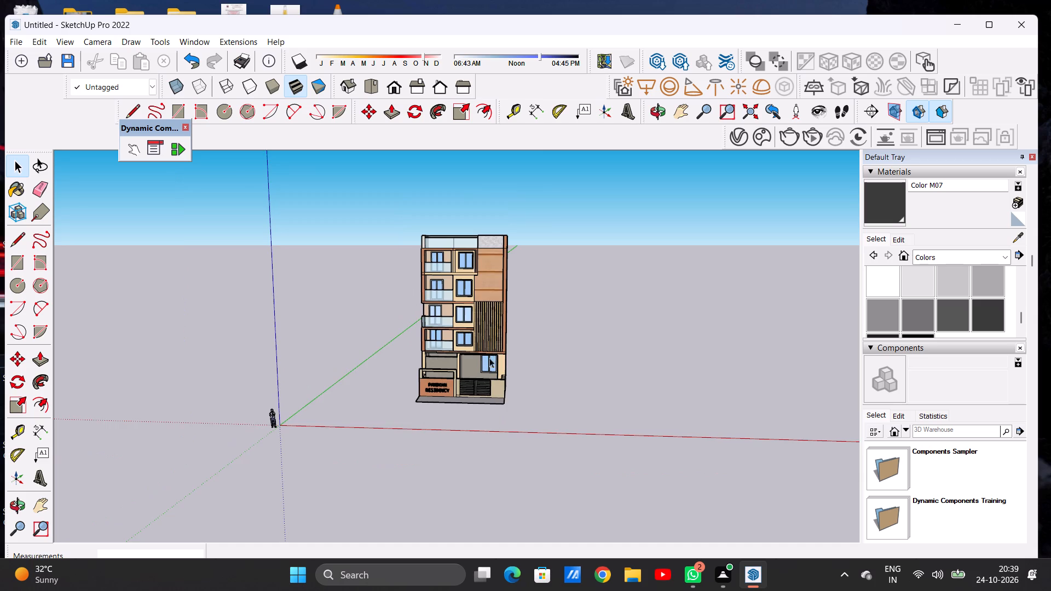
scroll(482, 371, "up", 15)
scroll(420, 390, "down", 2)
scroll(418, 387, "up", 1)
middle_click_drag(421, 391, 438, 404)
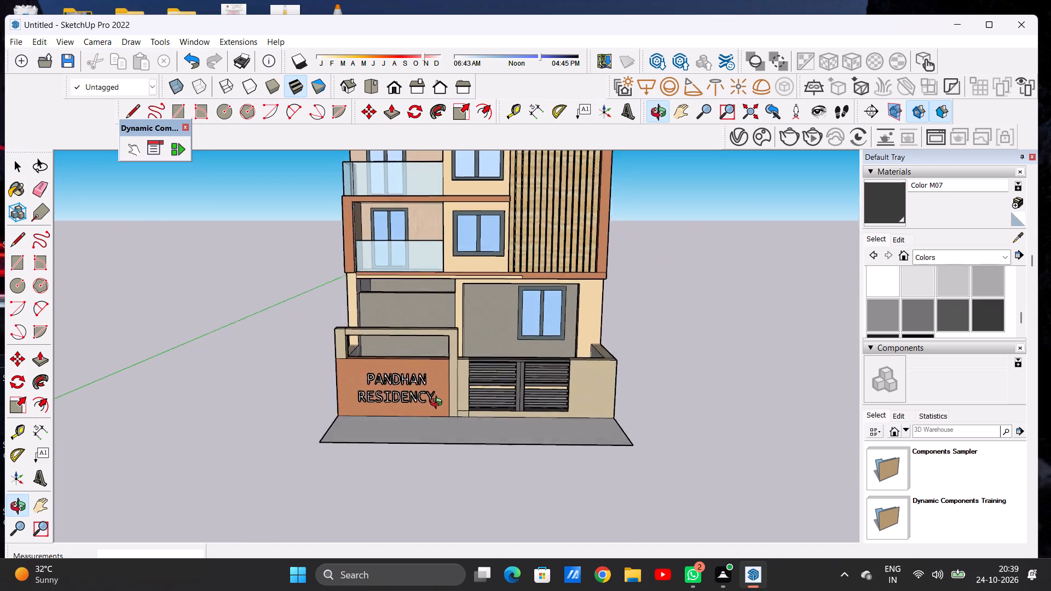
middle_click_drag(438, 404, 426, 451)
scroll(426, 451, "up", 1)
scroll(428, 425, "down", 12)
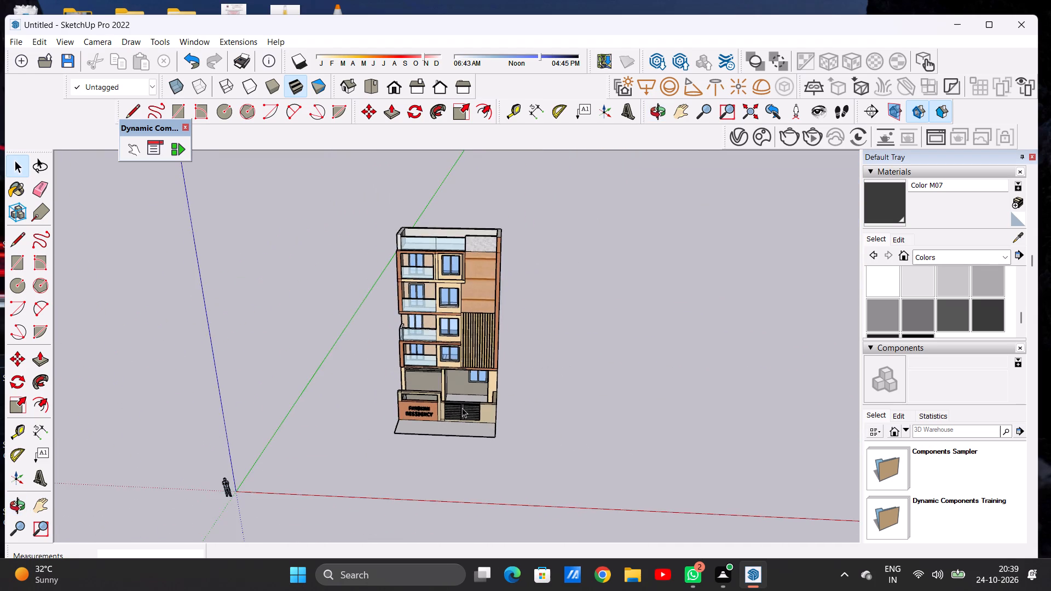
scroll(464, 409, "up", 6)
scroll(435, 392, "down", 5)
middle_click_drag(534, 293, 415, 279)
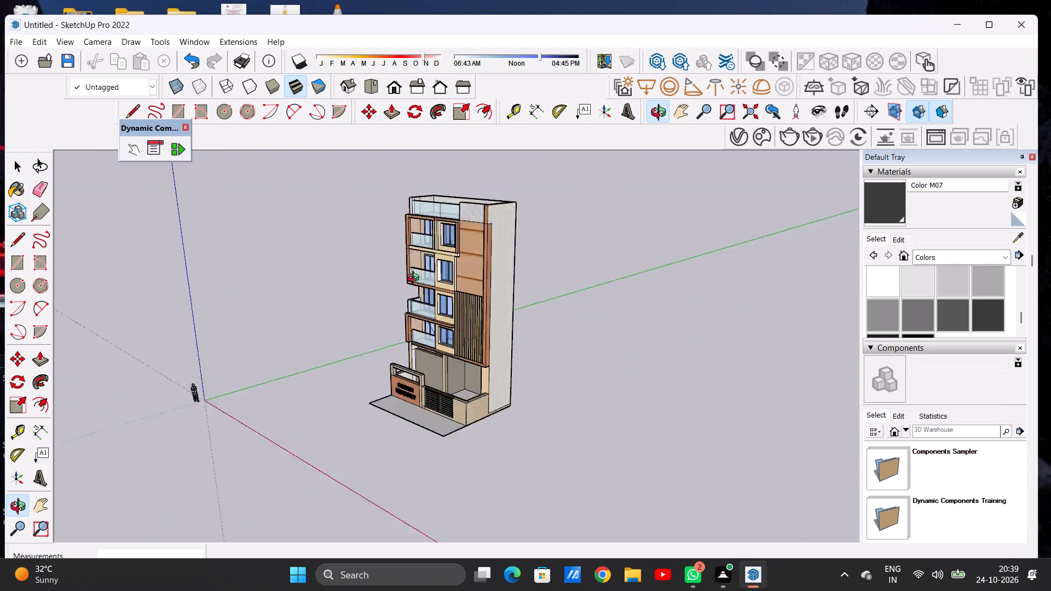
middle_click_drag(415, 279, 503, 254)
scroll(408, 414, "up", 4)
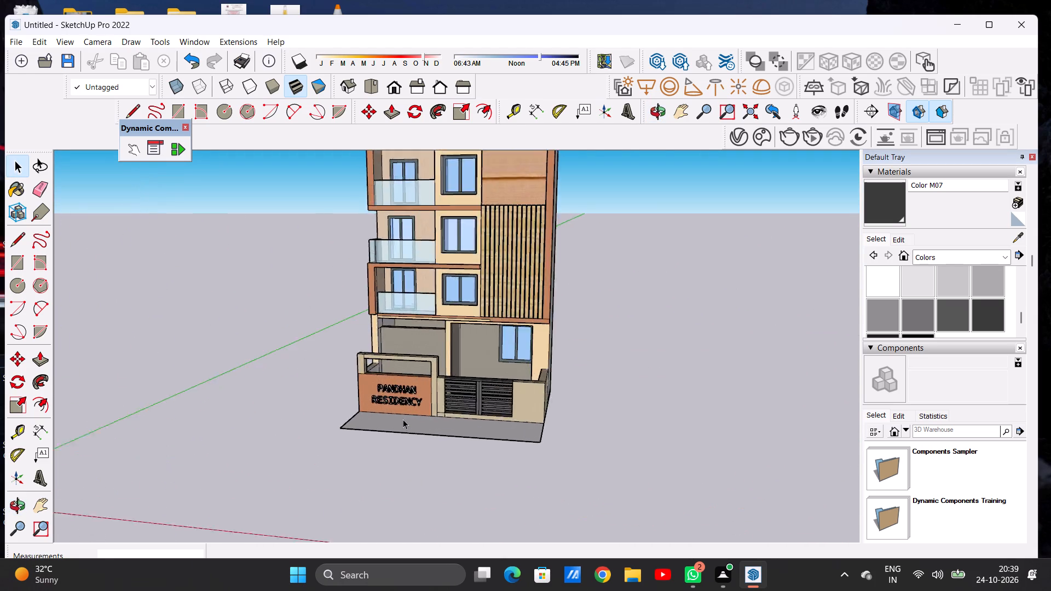
scroll(403, 419, "up", 8)
middle_click_drag(388, 376, 397, 443)
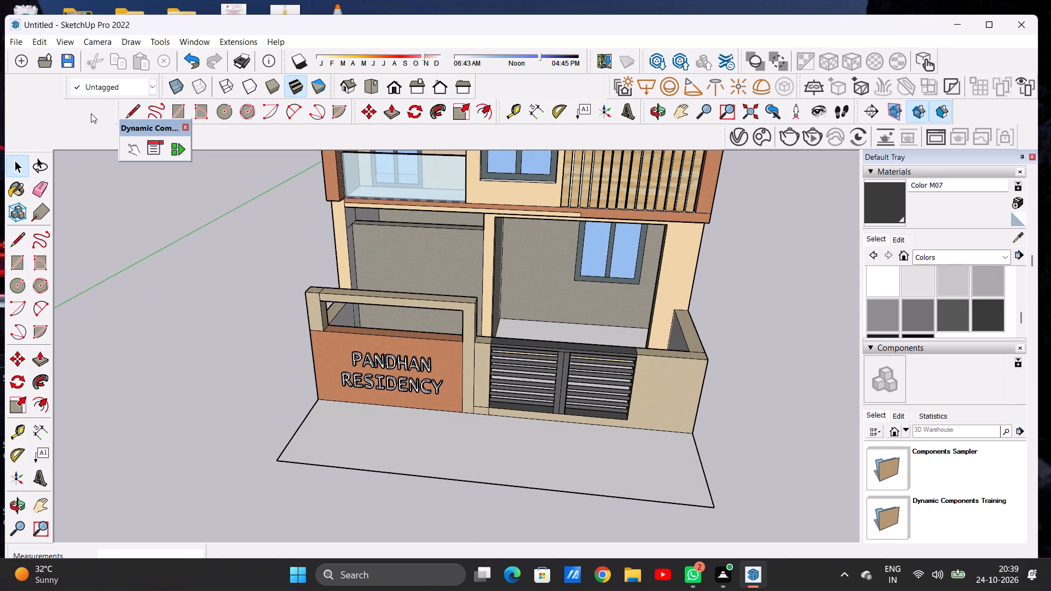
Import the chau+cay potted plant from Downloads and place it on the front paving near the boundary wall's outer end.
left_click(19, 39)
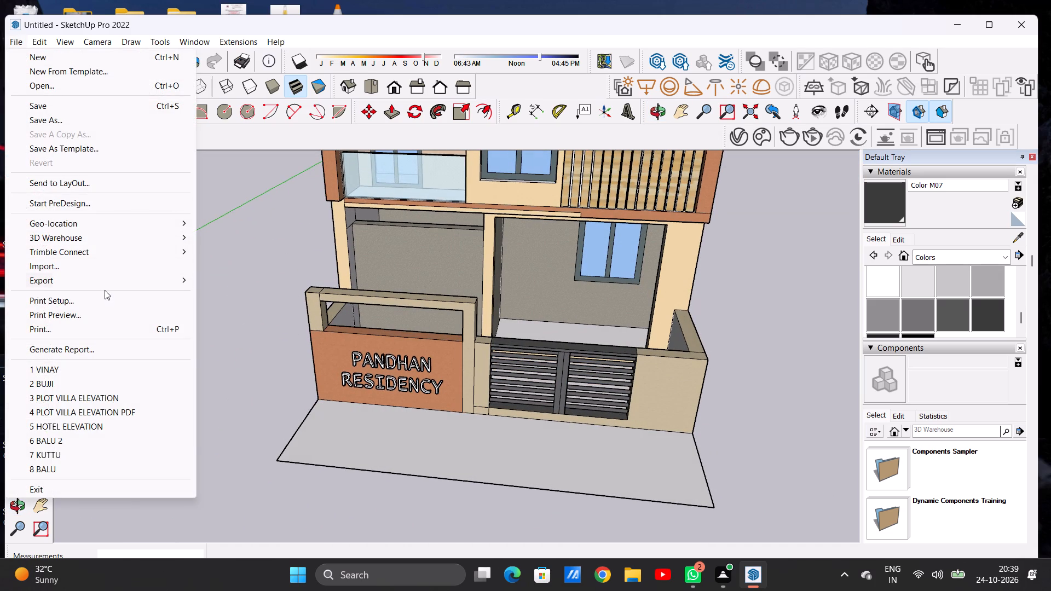
left_click(106, 269)
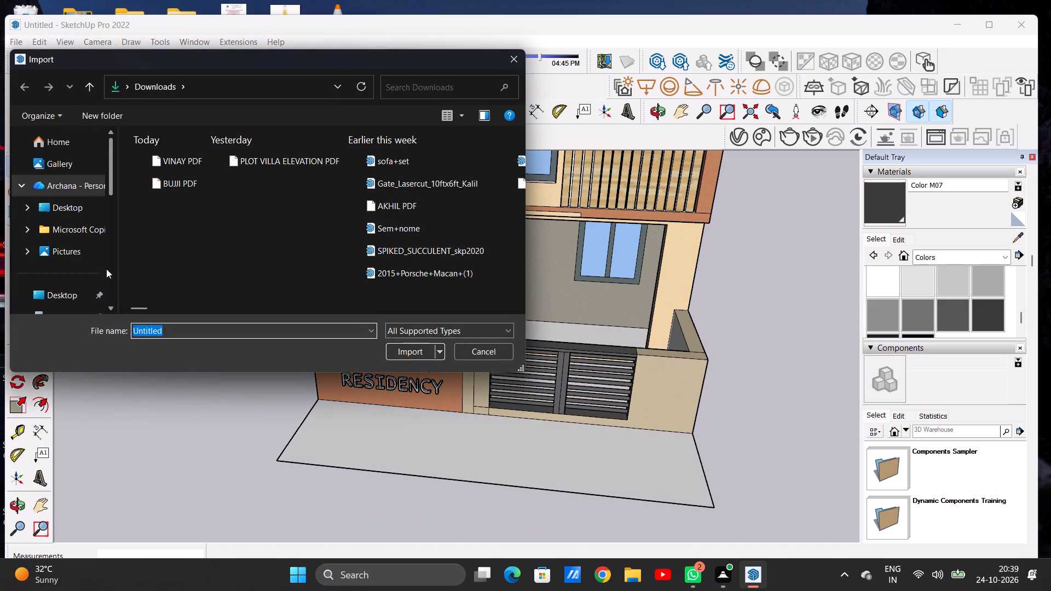
left_click(520, 310)
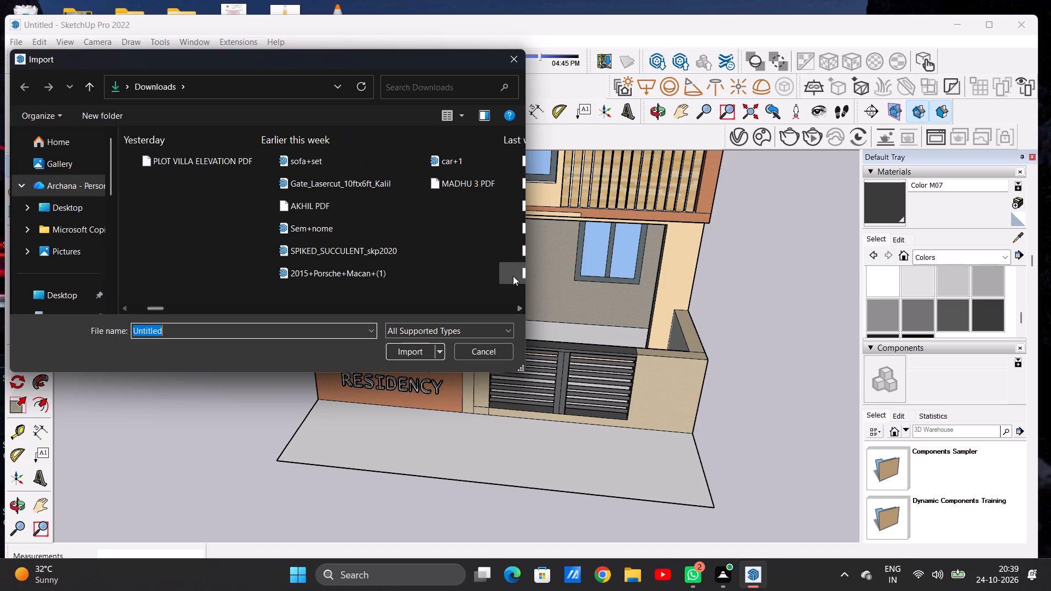
left_click(522, 307)
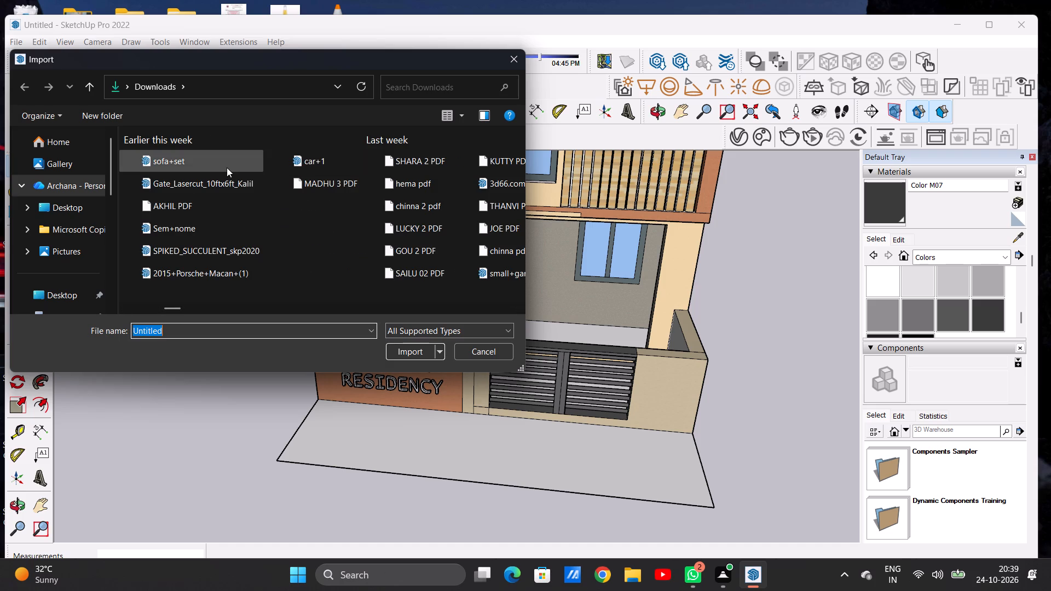
left_click(515, 310)
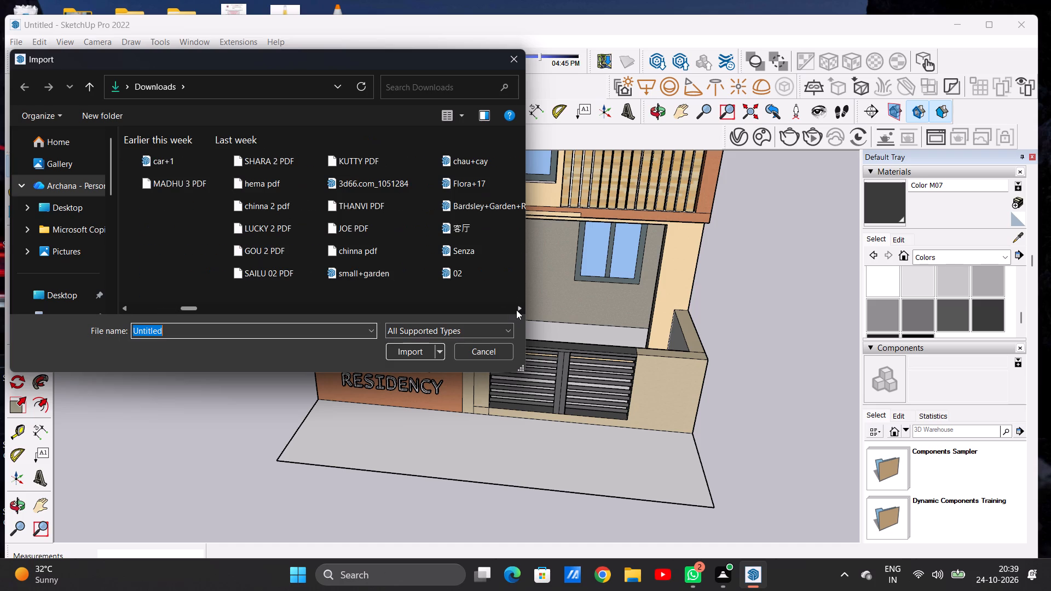
left_click(516, 310)
double_click(405, 165)
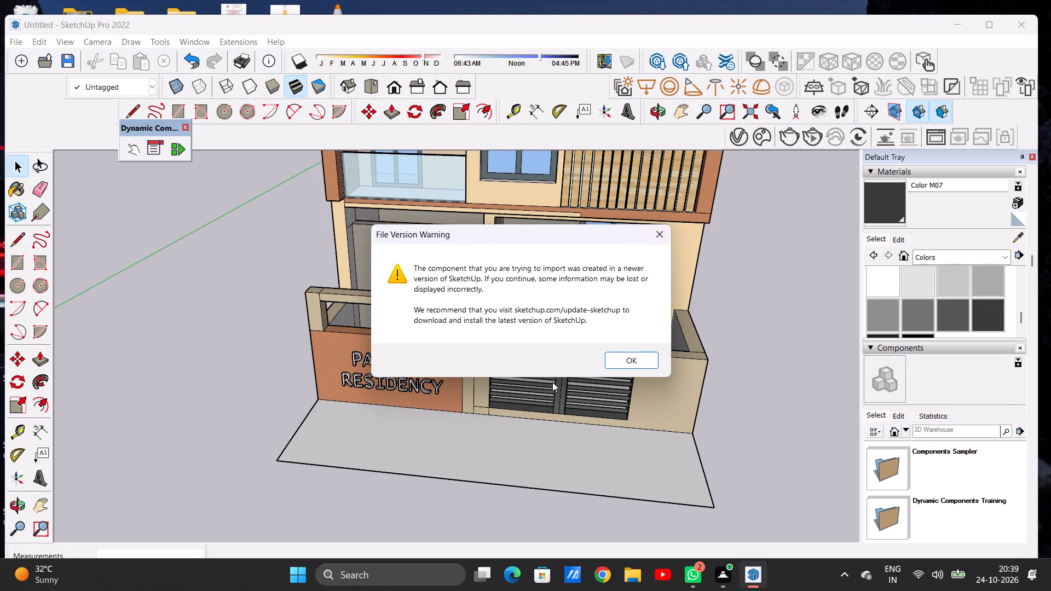
left_click(620, 366)
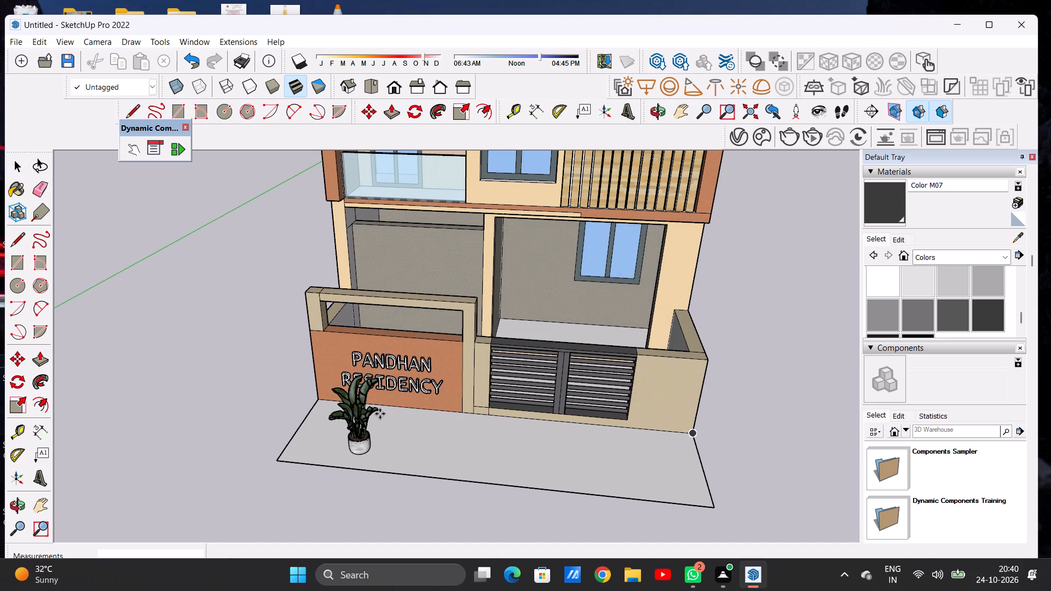
scroll(380, 414, "up", 13)
scroll(320, 299, "down", 16)
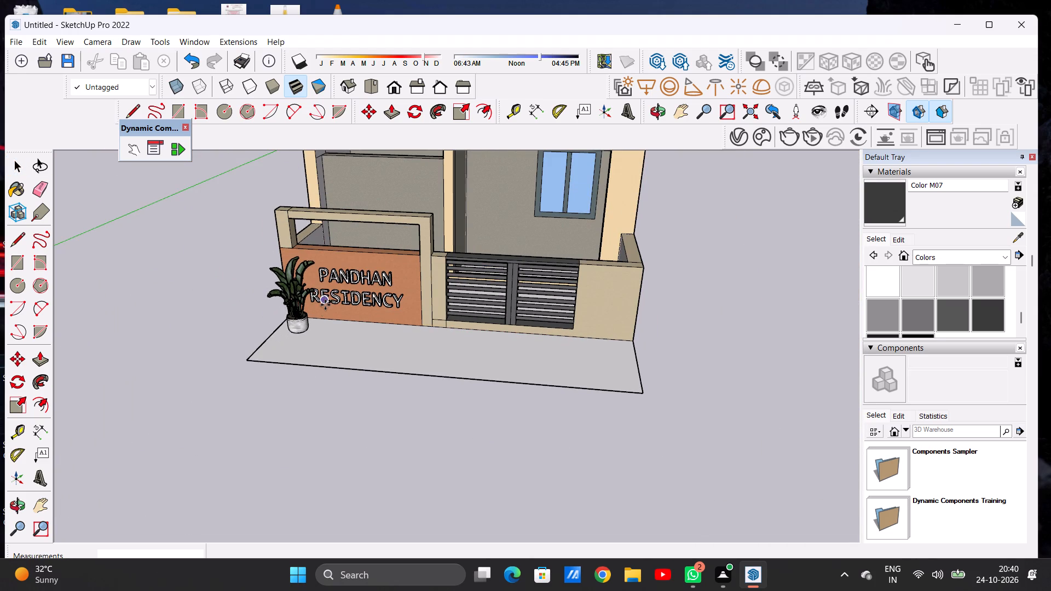
left_click(325, 305)
key("space")
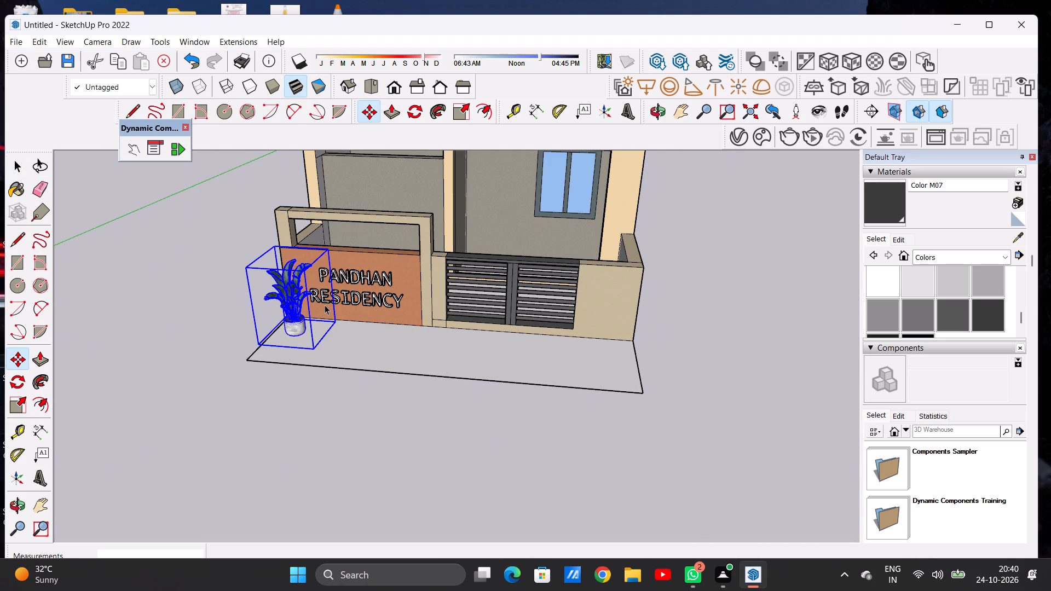
Move the potted plant about 4' 6" inward over the front paving, away from the boundary wall's outer end, and deselect it.
scroll(249, 401, "up", 5)
middle_click_drag(379, 297, 194, 337)
scroll(194, 337, "up", 1)
scroll(210, 344, "down", 2)
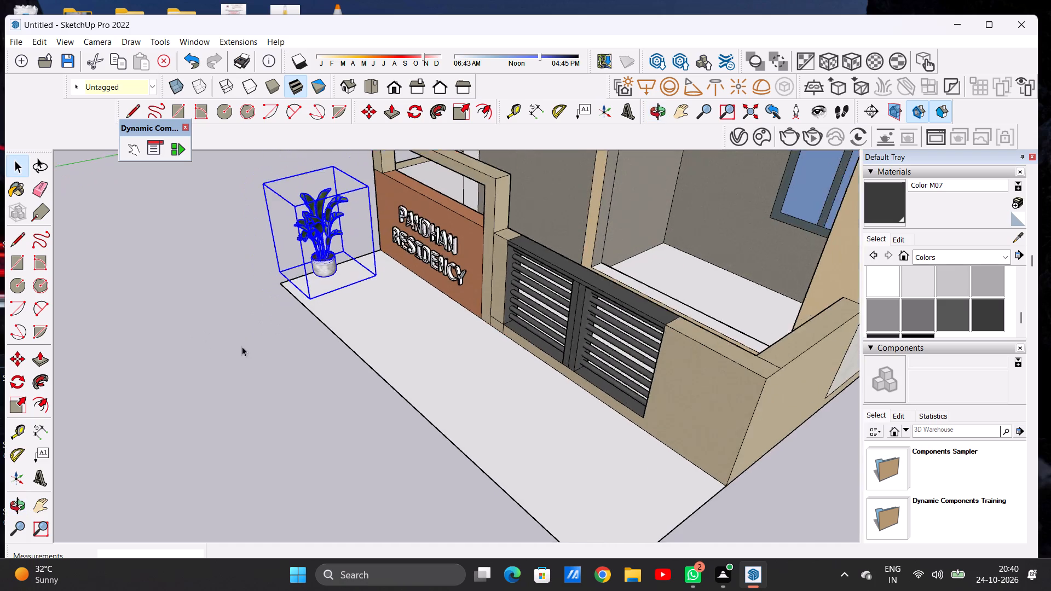
scroll(242, 346, "down", 2)
scroll(298, 295, "up", 6)
middle_click_drag(311, 300, 438, 282)
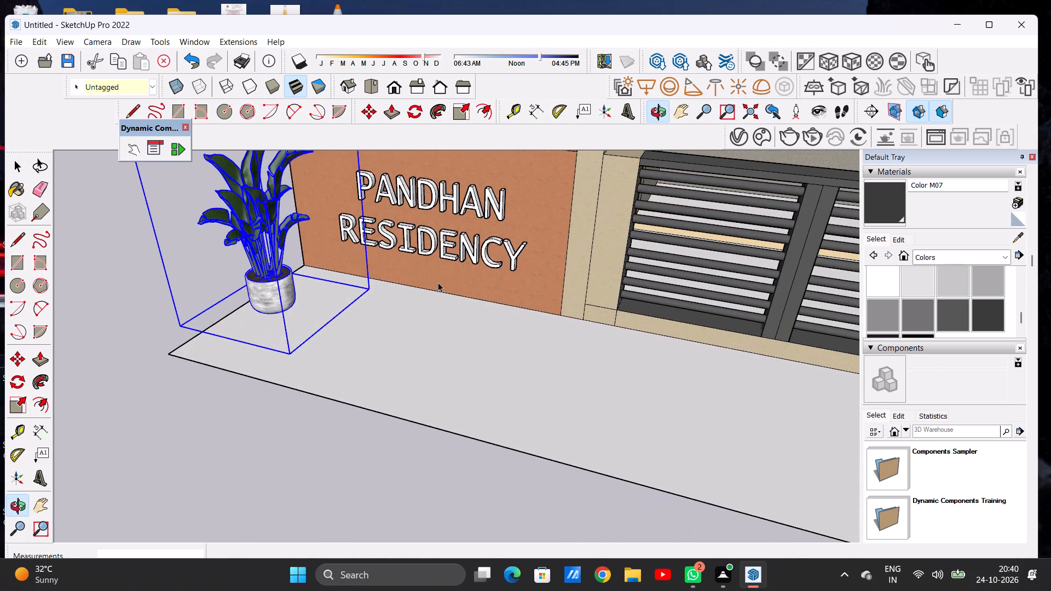
key("m")
left_click(287, 354)
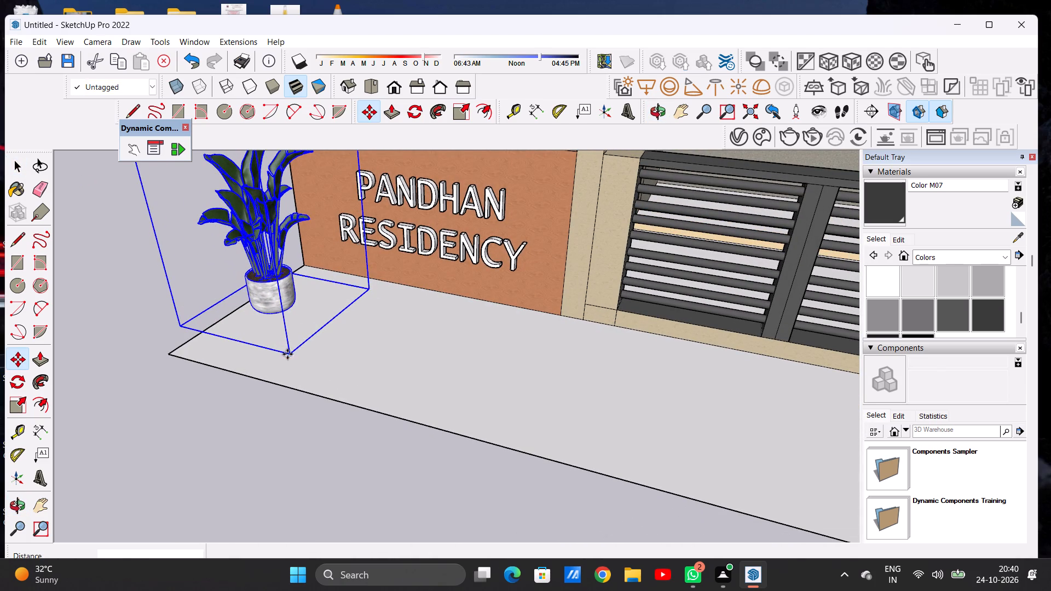
left_click(338, 338)
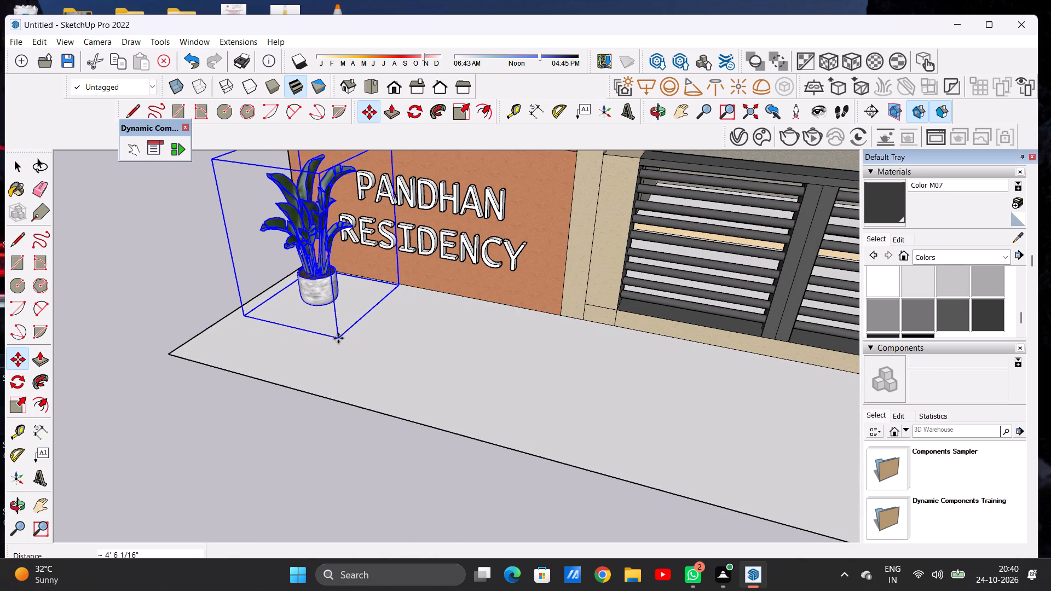
key("space")
scroll(324, 291, "down", 19)
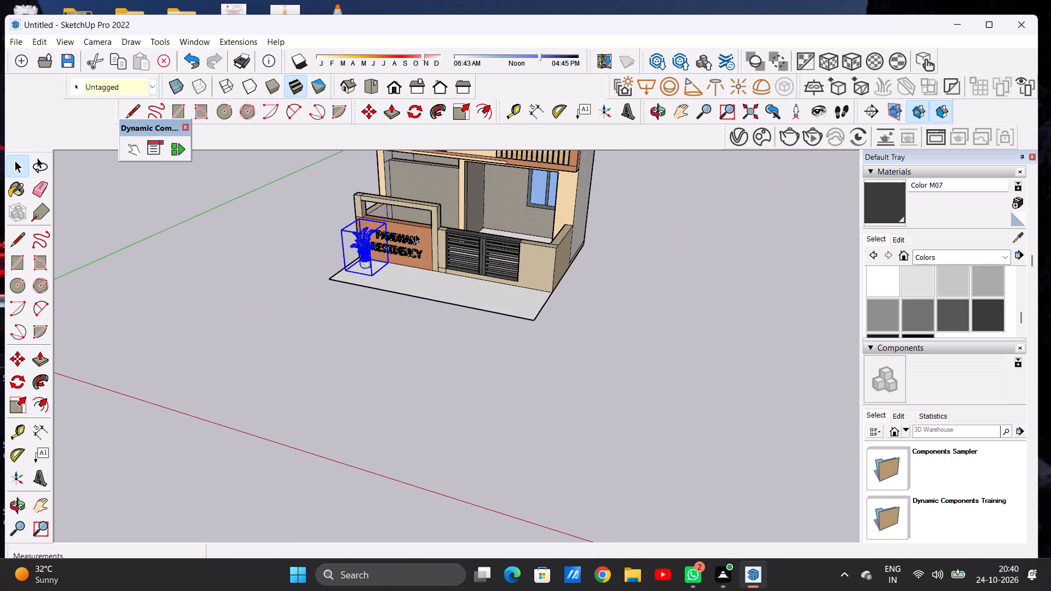
left_click(302, 254)
Move the potted plant by its rear bottom corner to the base corner at the lettered wall's outer end.
middle_click_drag(377, 258, 561, 245)
scroll(351, 282, "up", 3)
scroll(350, 282, "down", 1)
scroll(348, 283, "up", 10)
scroll(319, 317, "up", 7)
left_click(319, 317)
scroll(359, 257, "down", 8)
scroll(359, 246, "up", 1)
scroll(359, 246, "down", 4)
middle_click_drag(323, 279, 394, 346)
key("m")
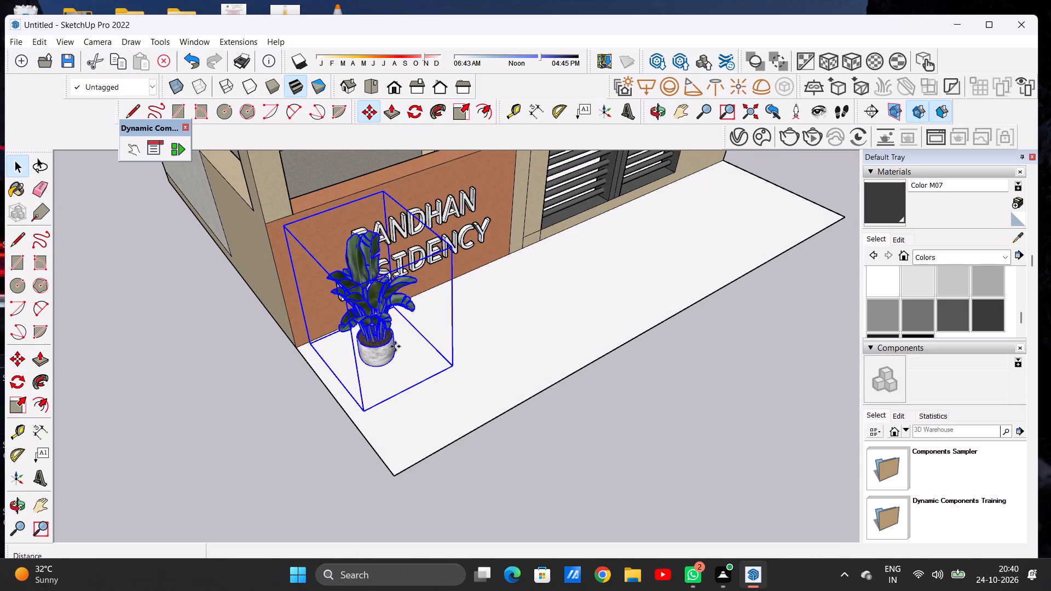
left_click(308, 342)
left_click(301, 351)
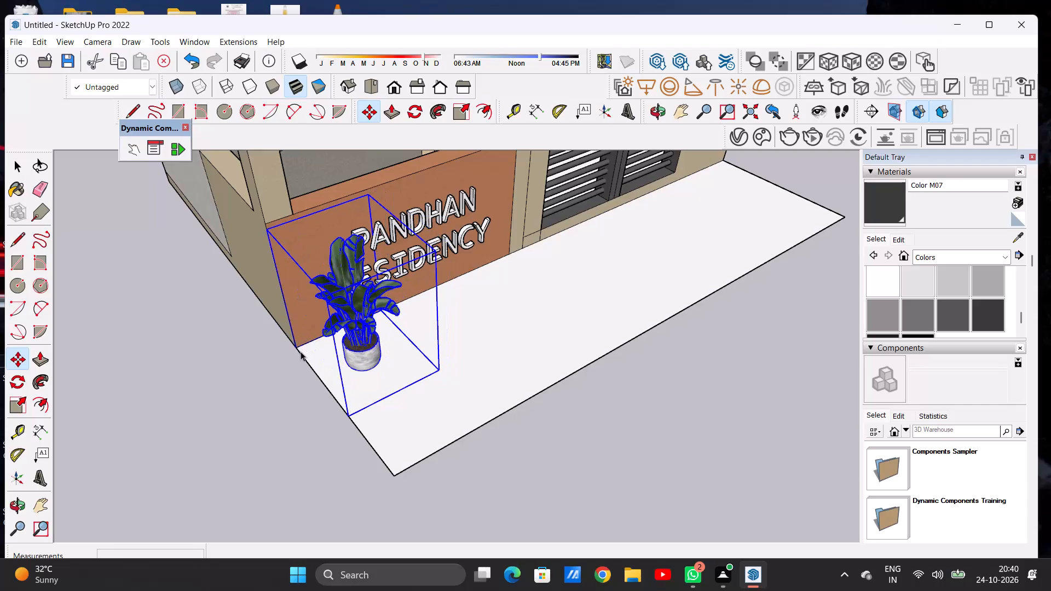
Move the potted plant back toward the lettered boundary wall so the pot sits closer to the wall face, and deselect it.
key("space")
left_click(286, 407)
scroll(250, 367, "down", 7)
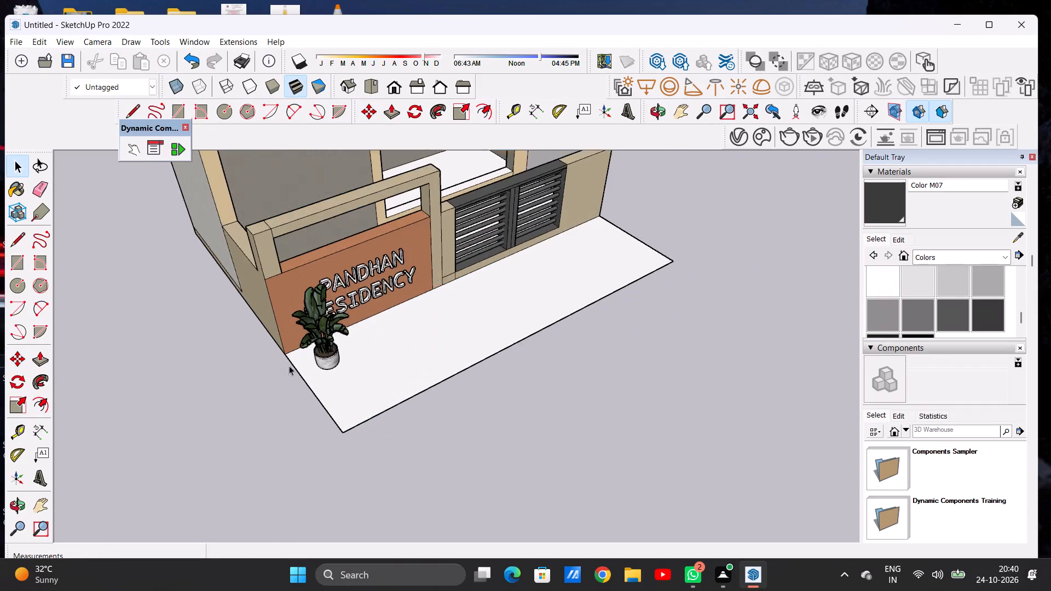
middle_click_drag(377, 356, 181, 322)
scroll(307, 356, "down", 6)
scroll(314, 311, "up", 15)
middle_click_drag(437, 321, 254, 301)
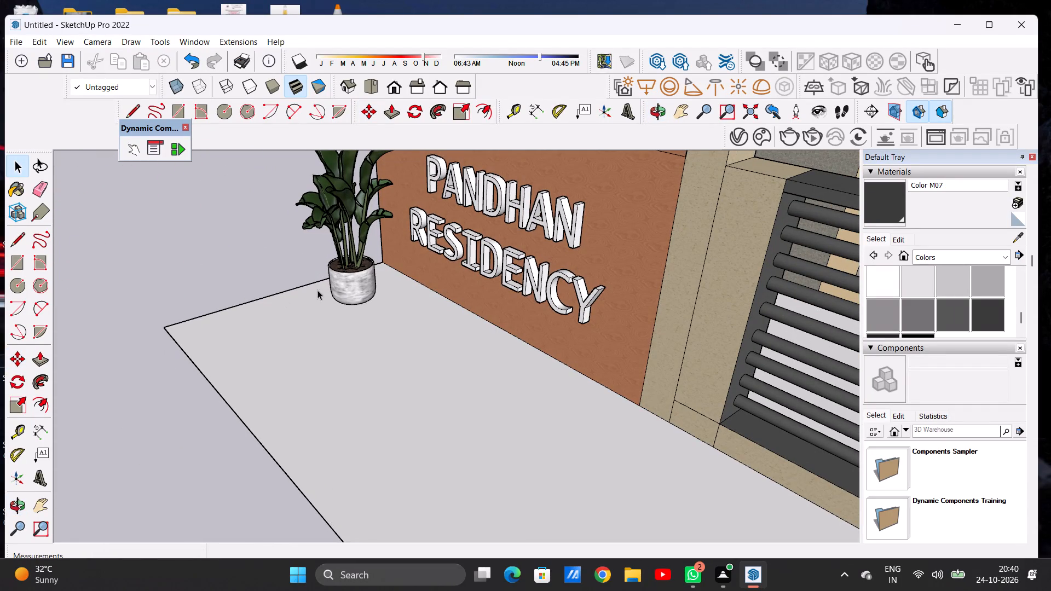
left_click(351, 288)
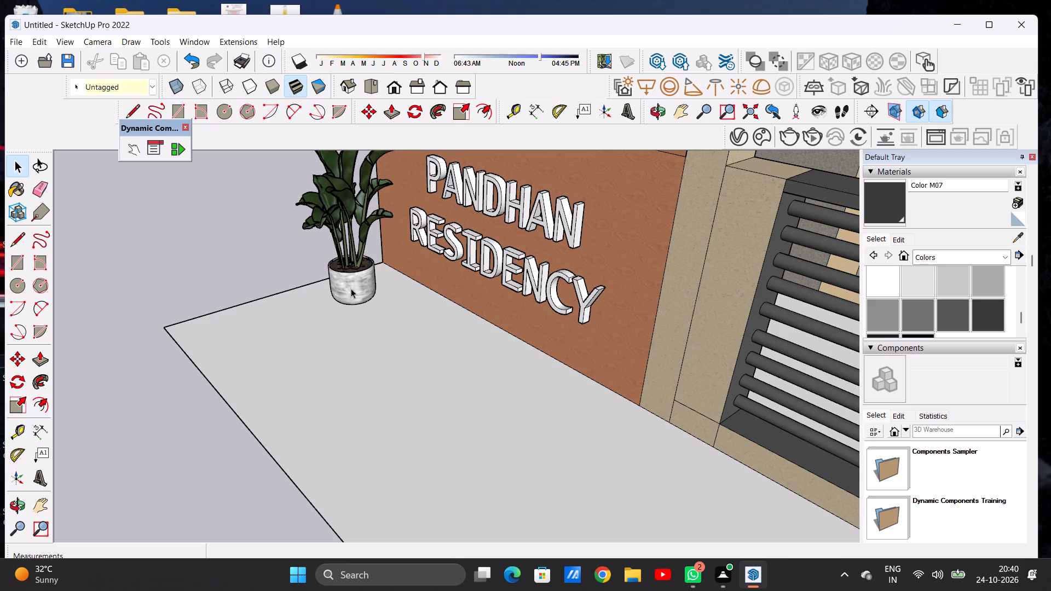
key("m")
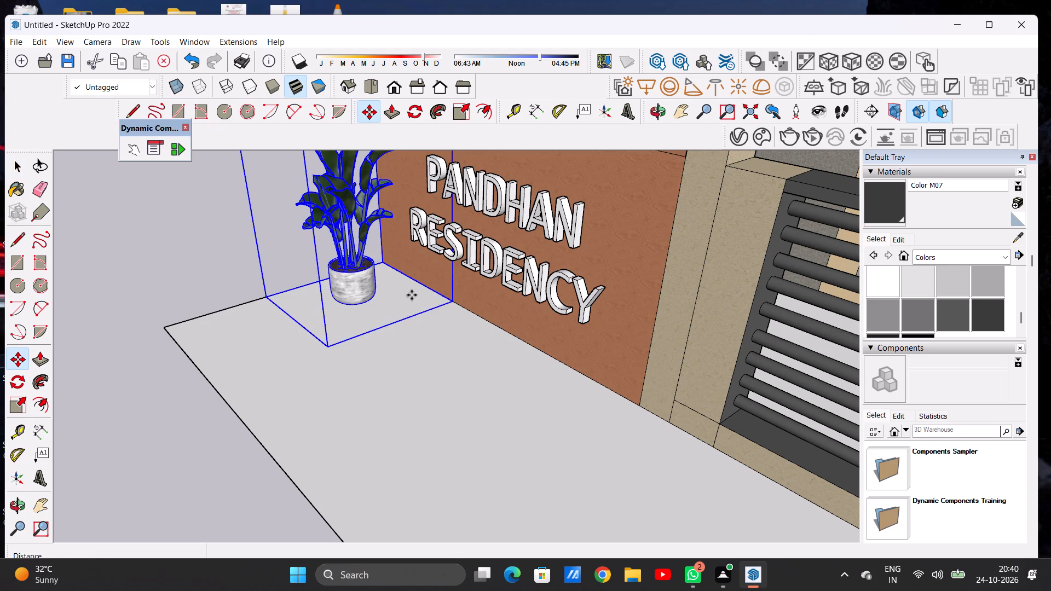
left_click(451, 300)
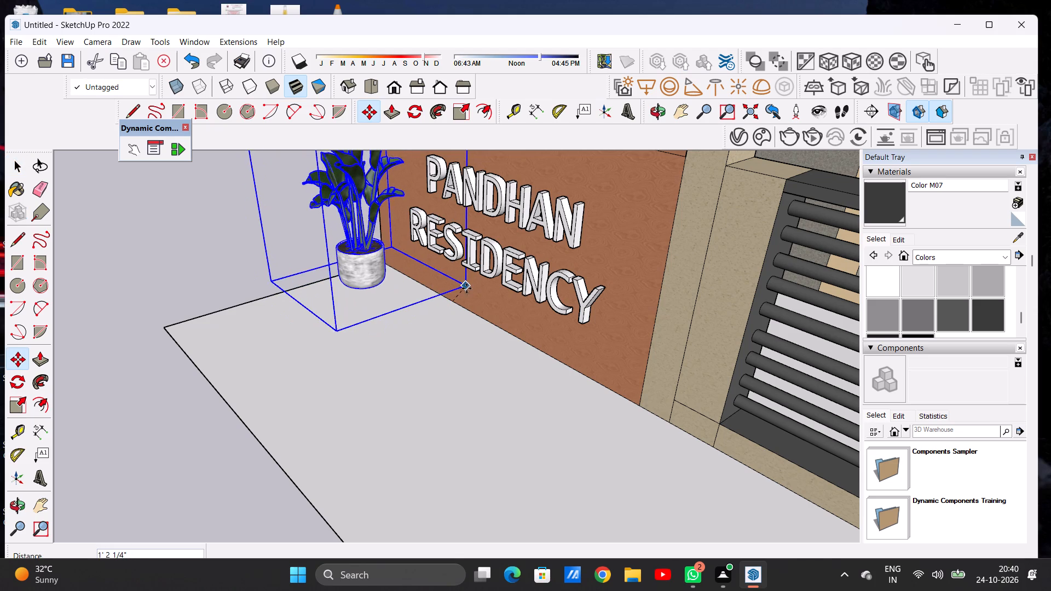
left_click(473, 297)
key("space")
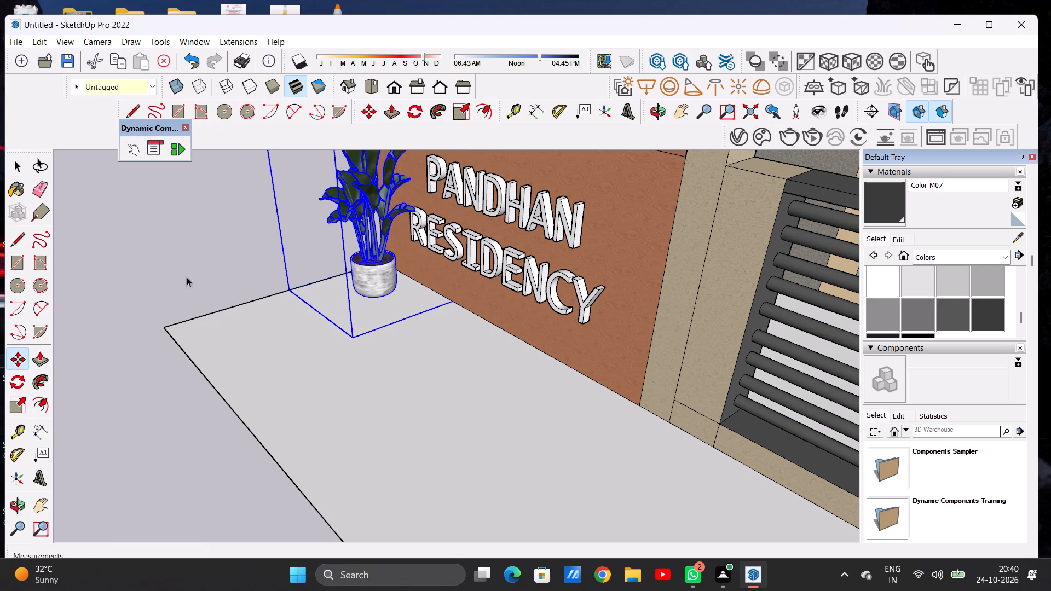
left_click(177, 276)
Shift the potted plant about 9" along the lettered wall toward its outer end and deselect it.
scroll(346, 317, "down", 8)
middle_click_drag(331, 322, 546, 268)
scroll(458, 286, "down", 7)
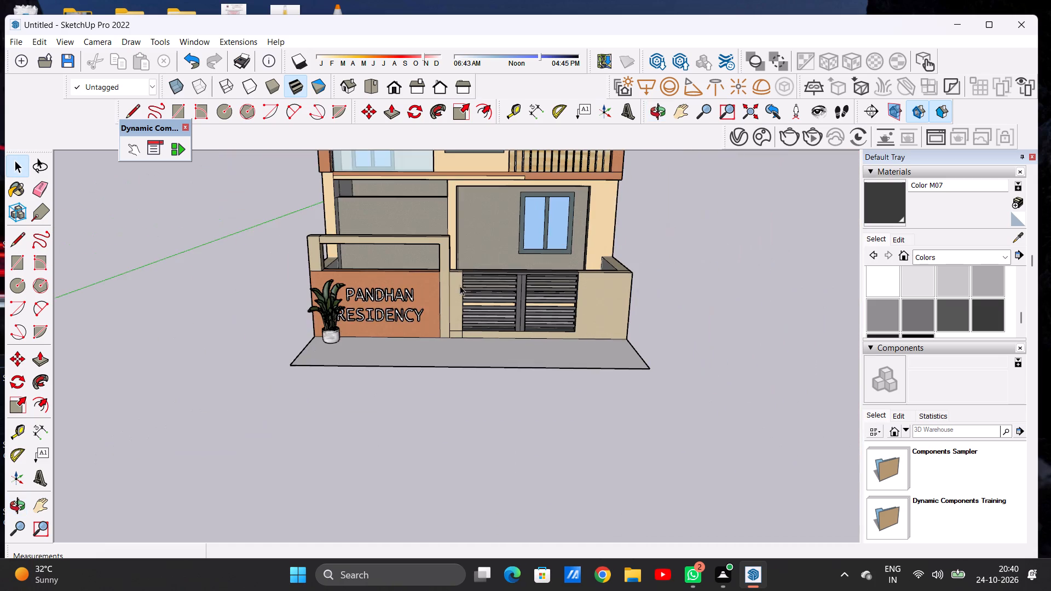
scroll(326, 338, "up", 6)
scroll(325, 335, "down", 1)
scroll(329, 331, "up", 7)
left_click(339, 344)
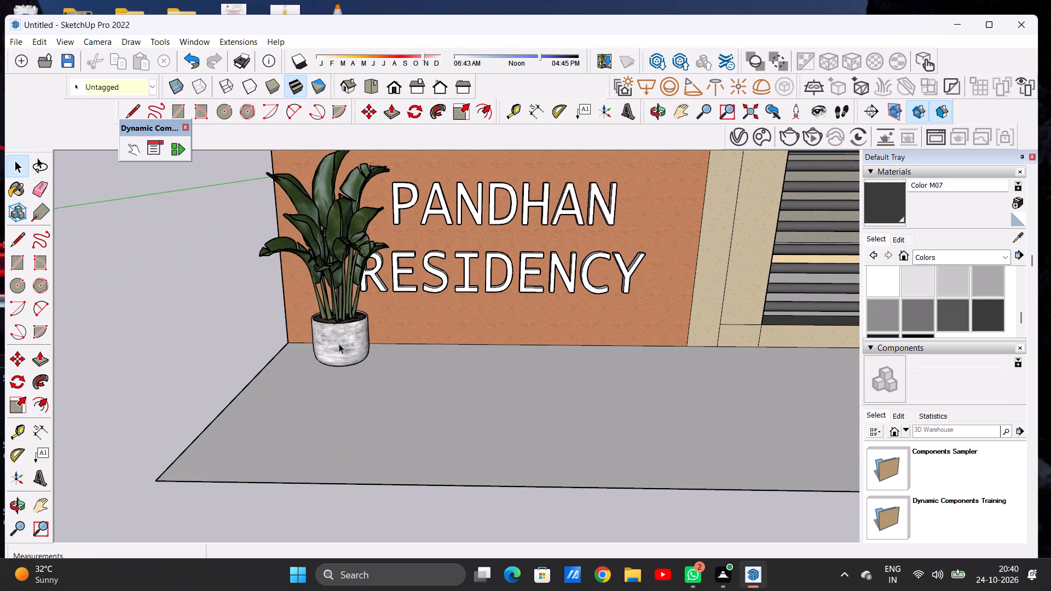
key("m")
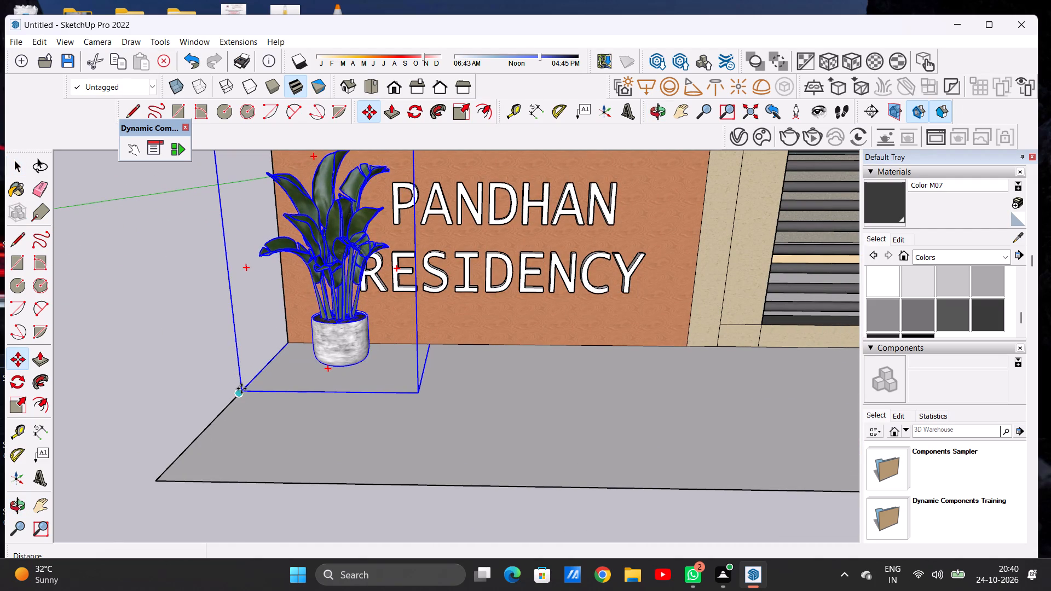
left_click(241, 389)
left_click(211, 391)
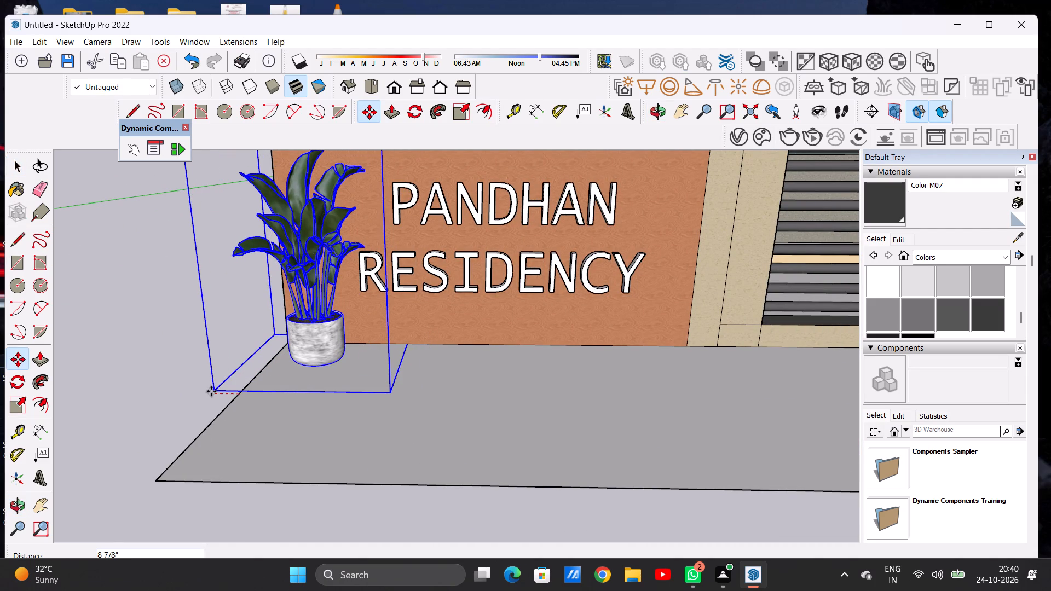
key("space")
left_click(192, 373)
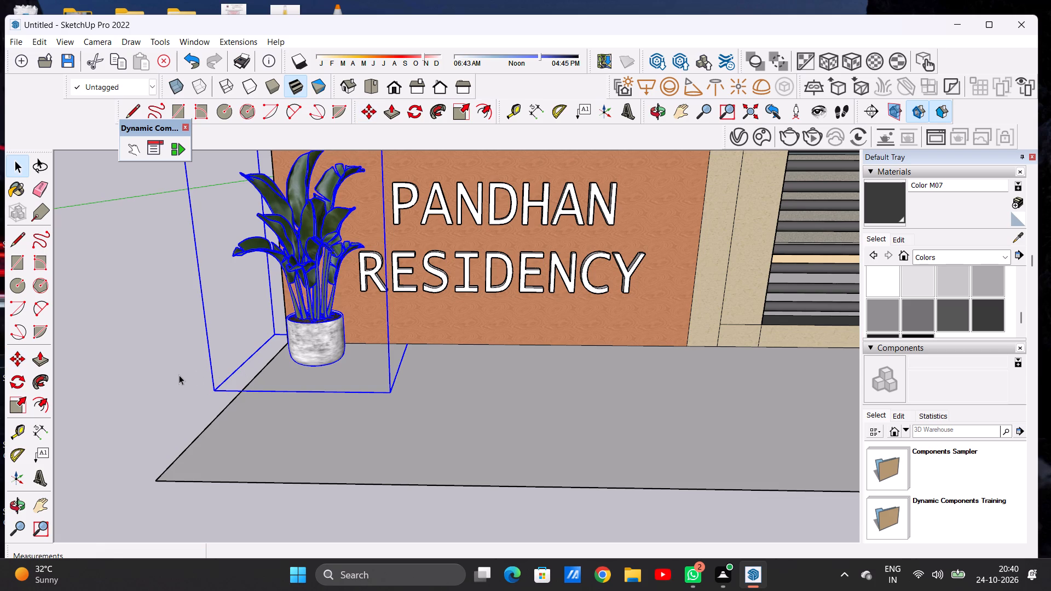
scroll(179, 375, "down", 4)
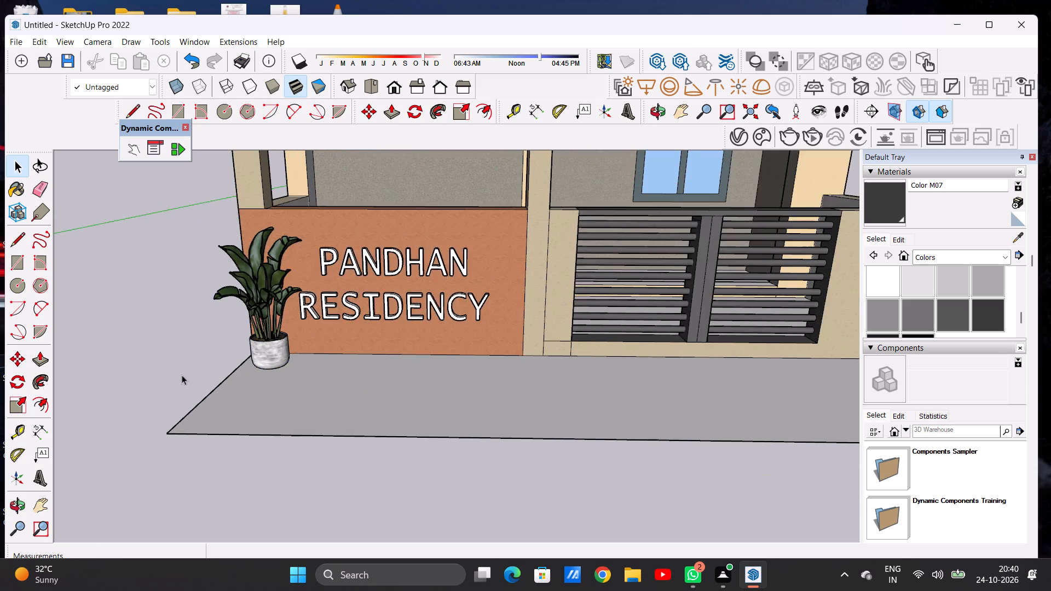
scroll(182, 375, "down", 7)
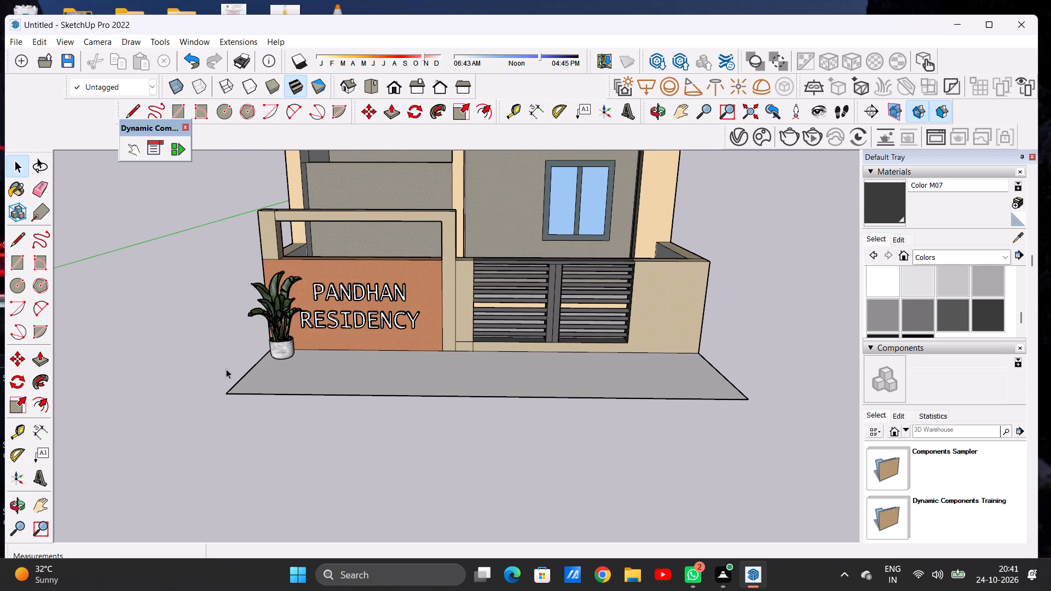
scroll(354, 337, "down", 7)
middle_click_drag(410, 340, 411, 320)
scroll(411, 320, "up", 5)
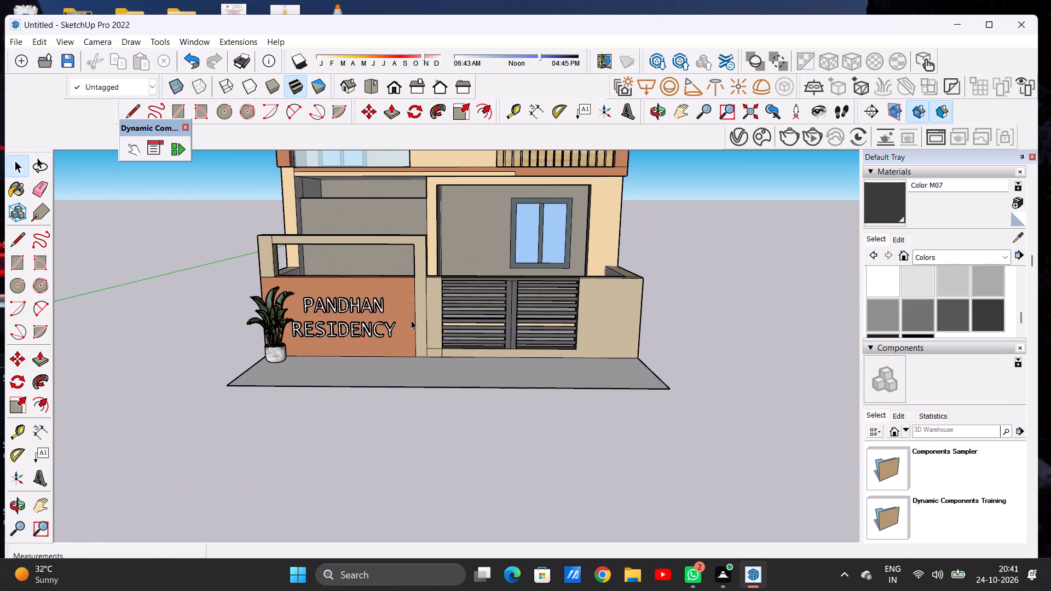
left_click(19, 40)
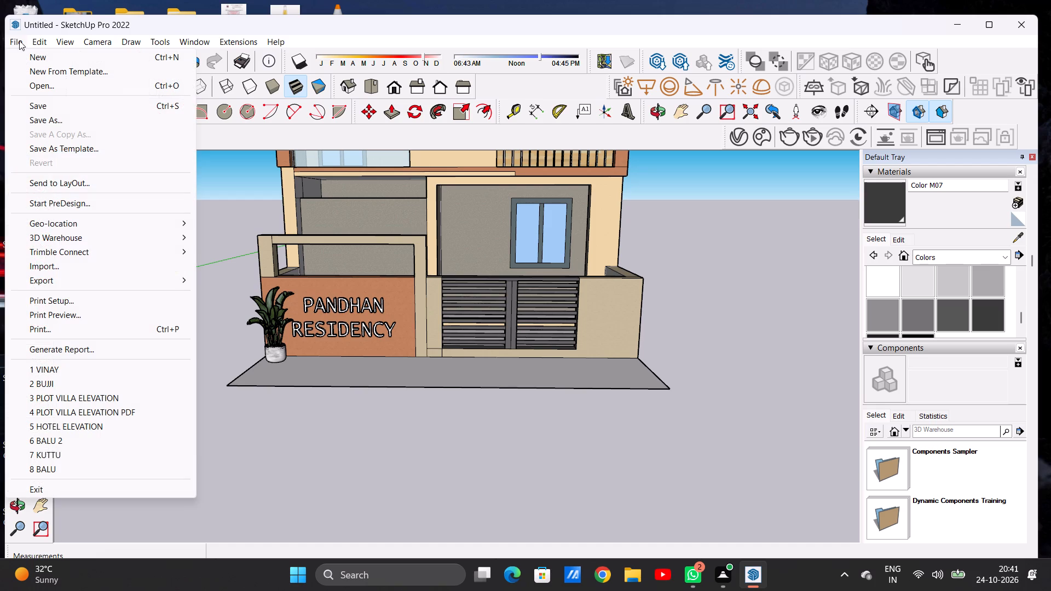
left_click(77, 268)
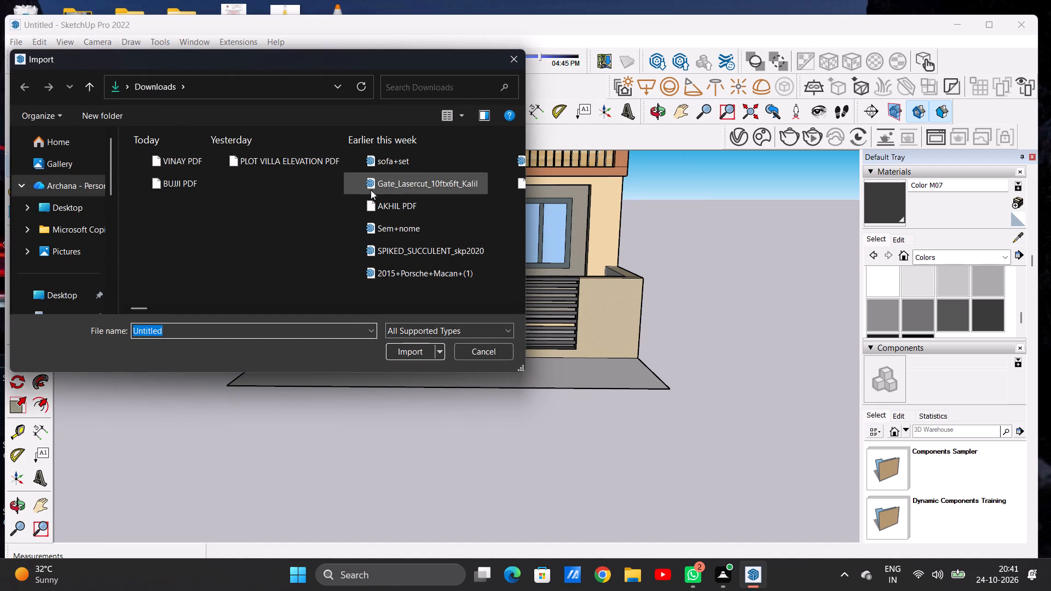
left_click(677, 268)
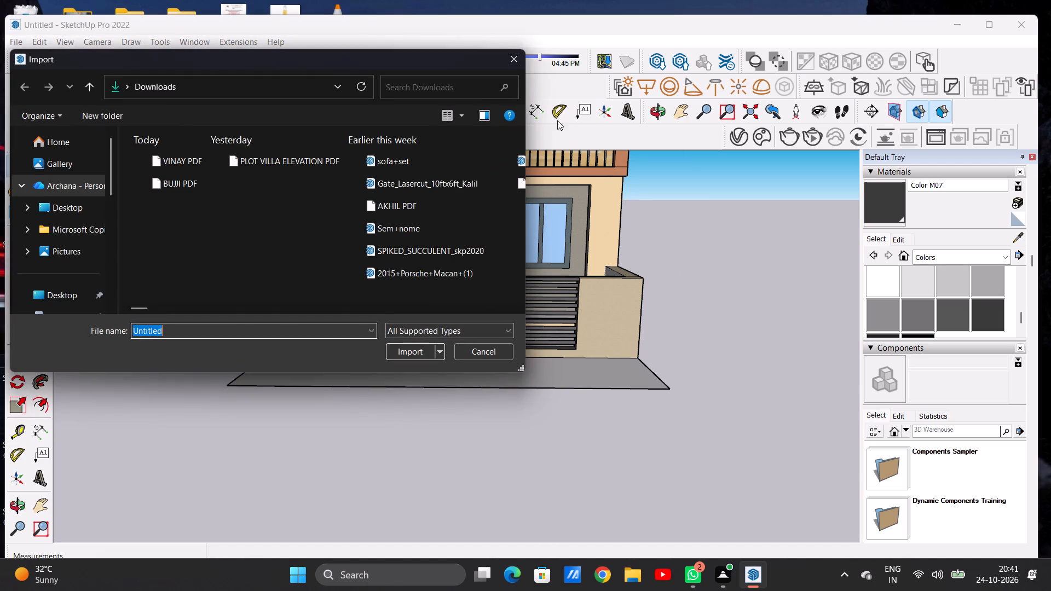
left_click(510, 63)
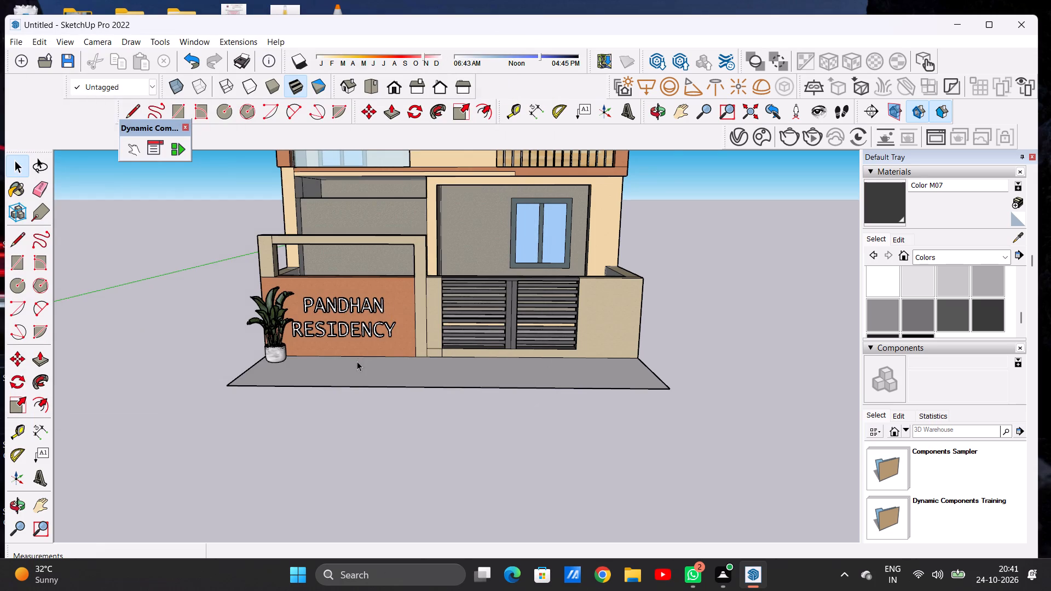
Copy the potted plant about 11' 10" along the front paving to the lettered wall's gate end, and deselect the copy.
scroll(357, 361, "up", 4)
scroll(357, 361, "down", 1)
left_click(251, 350)
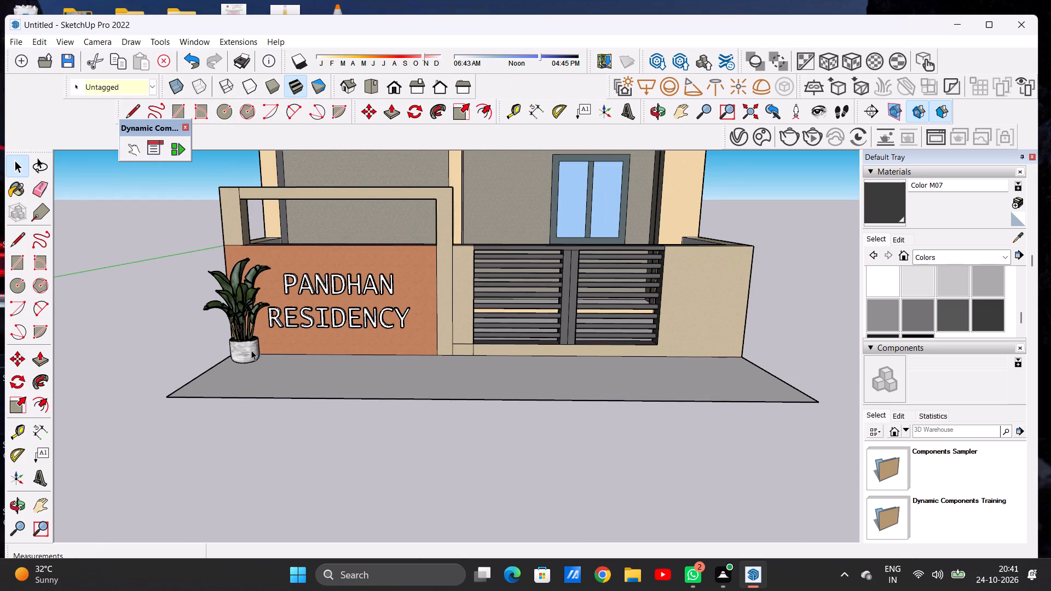
key("m")
left_click(276, 376)
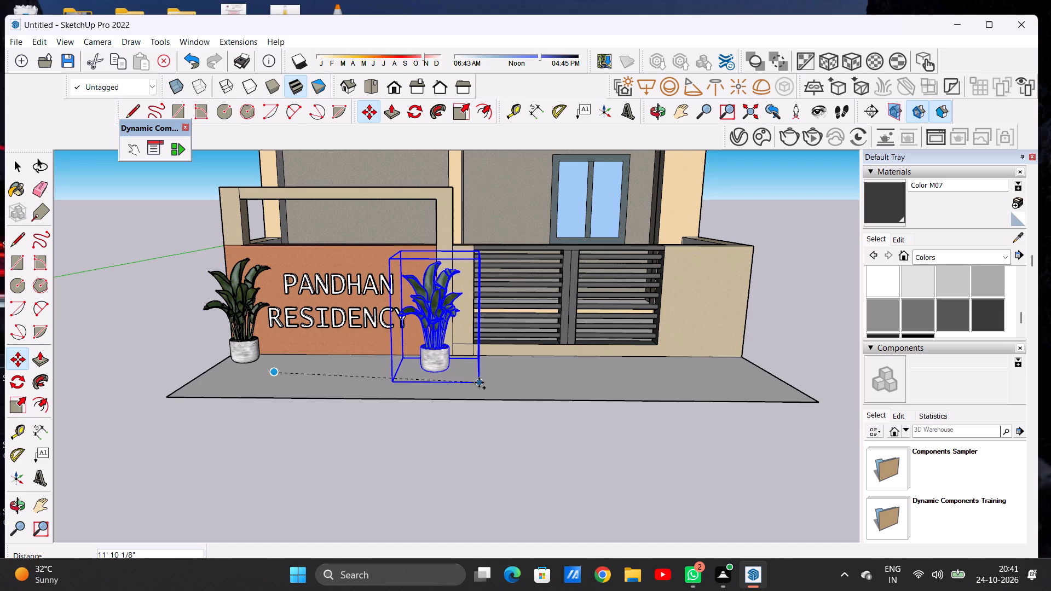
left_click(479, 383)
key("space")
left_click(174, 263)
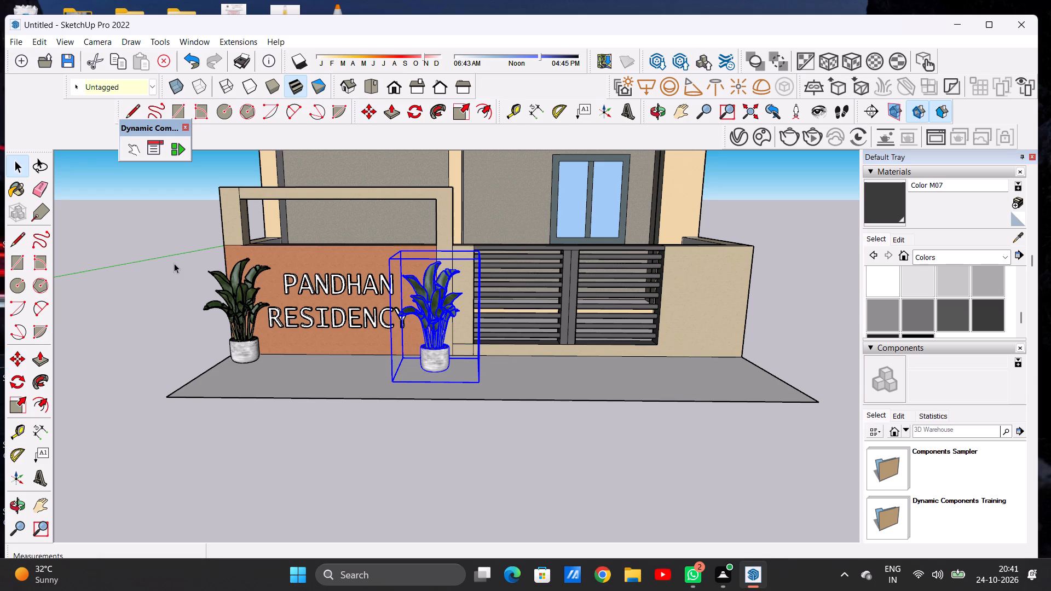
Move the copied plant about 1' 10" back toward the boundary wall, beside the gate pillar, and deselect it.
scroll(424, 298, "down", 2)
middle_click_drag(476, 324, 224, 338)
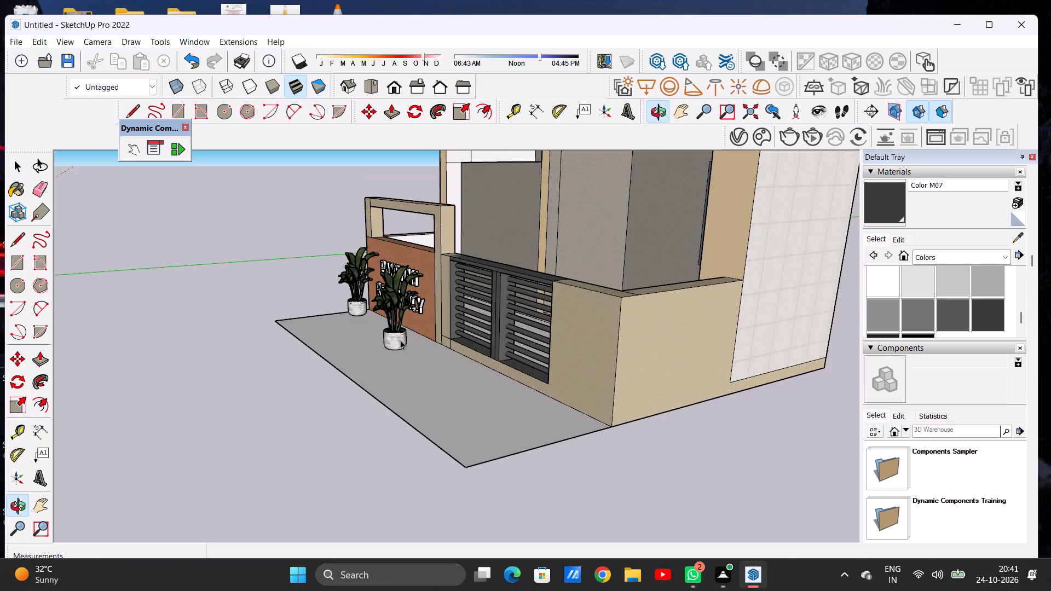
scroll(400, 340, "up", 1)
scroll(400, 340, "down", 1)
scroll(400, 340, "up", 1)
scroll(400, 340, "down", 1)
scroll(400, 340, "up", 1)
scroll(397, 338, "down", 1)
middle_click_drag(417, 367, 335, 386)
scroll(432, 322, "up", 9)
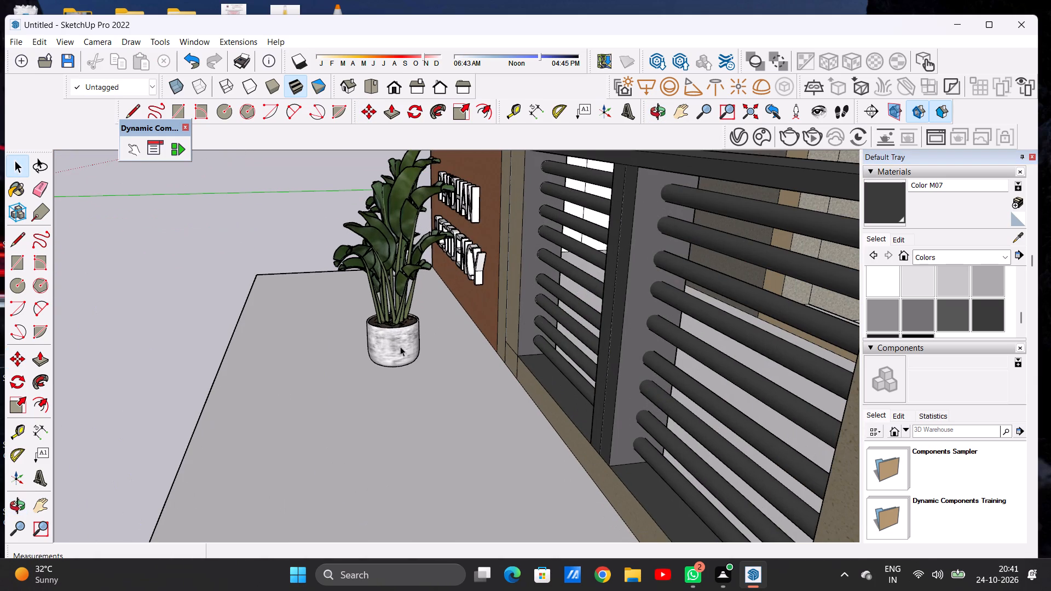
left_click(400, 346)
key("m")
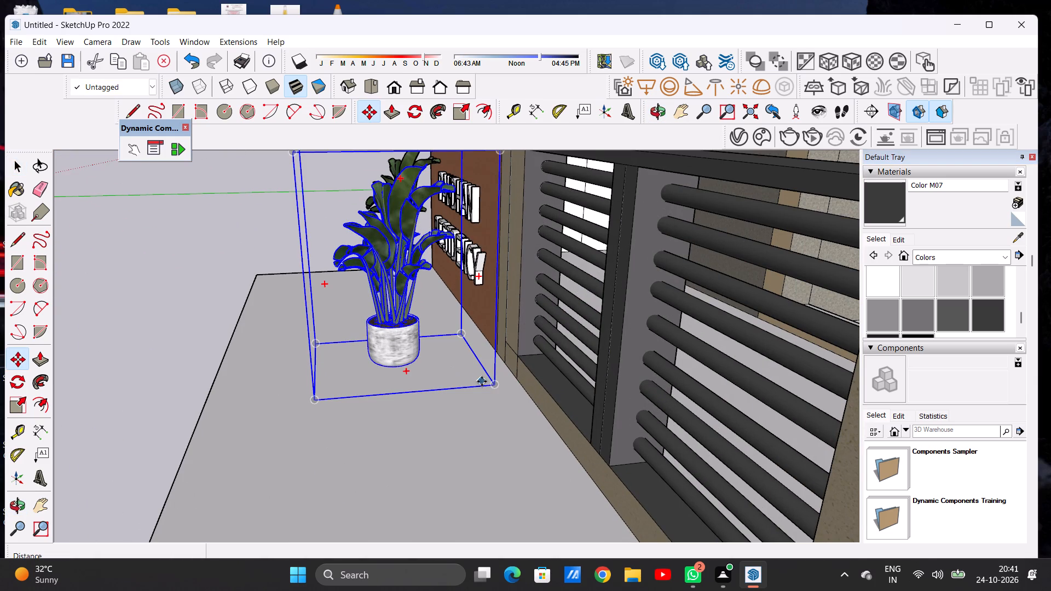
left_click(499, 381)
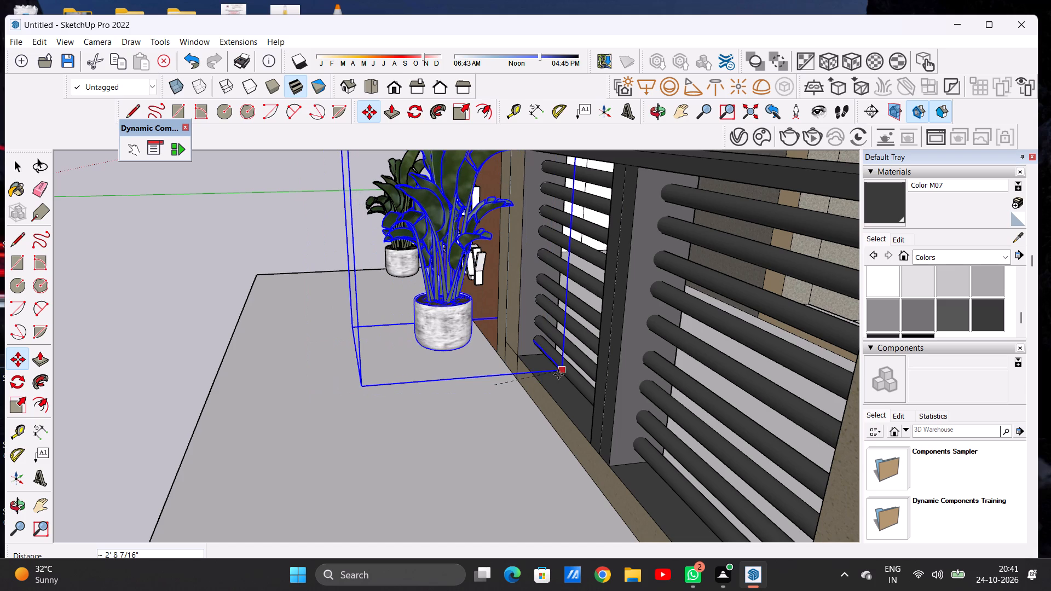
left_click(554, 376)
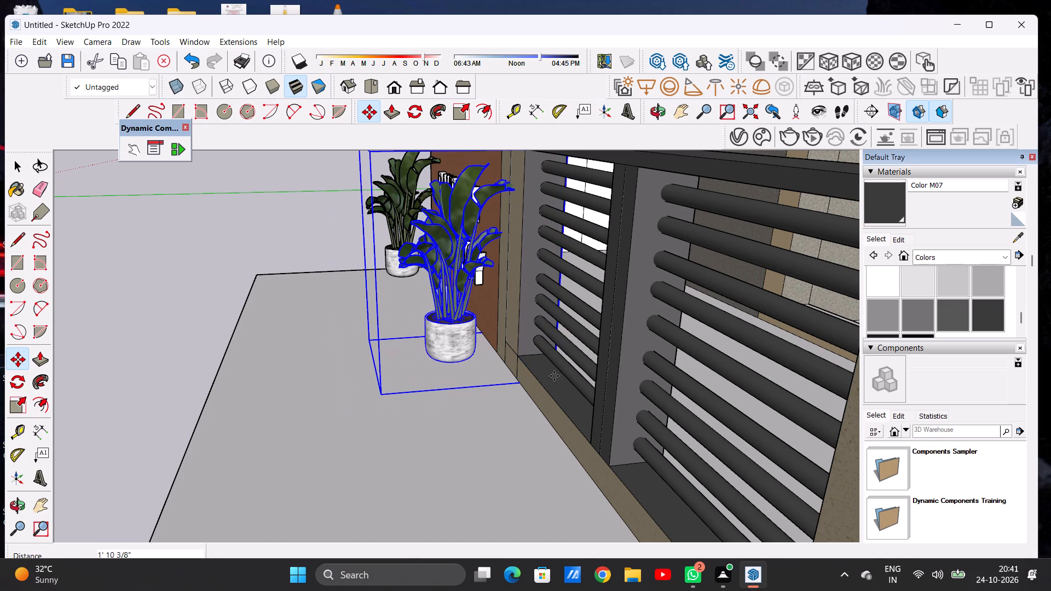
key("space")
left_click(192, 287)
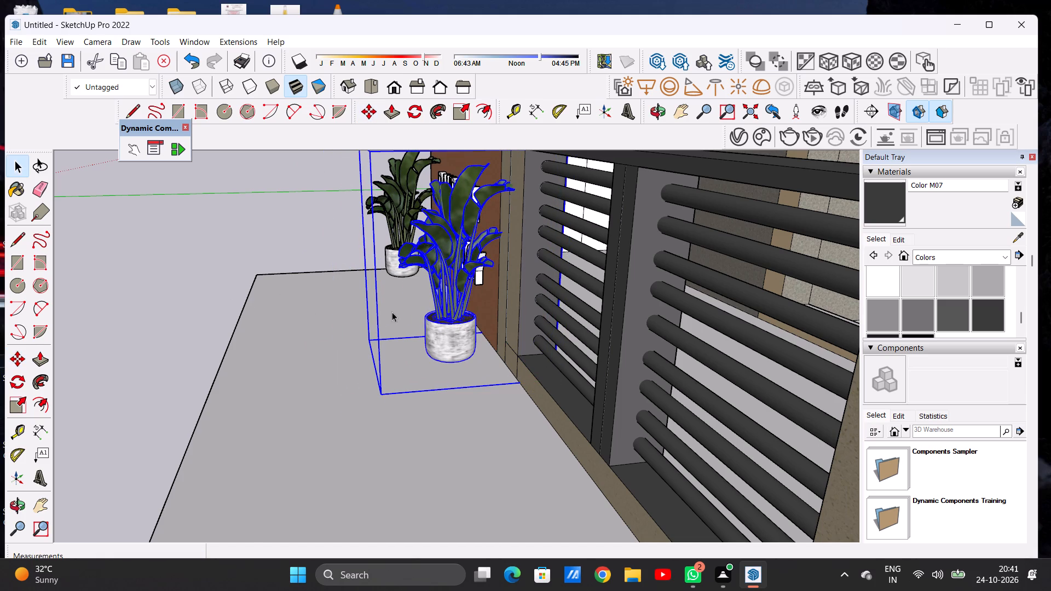
Examine the whole house from the front, including the two potted plants flanking the PANDHAN RESIDENCY lettering.
scroll(392, 313, "down", 4)
middle_click_drag(344, 325, 602, 305)
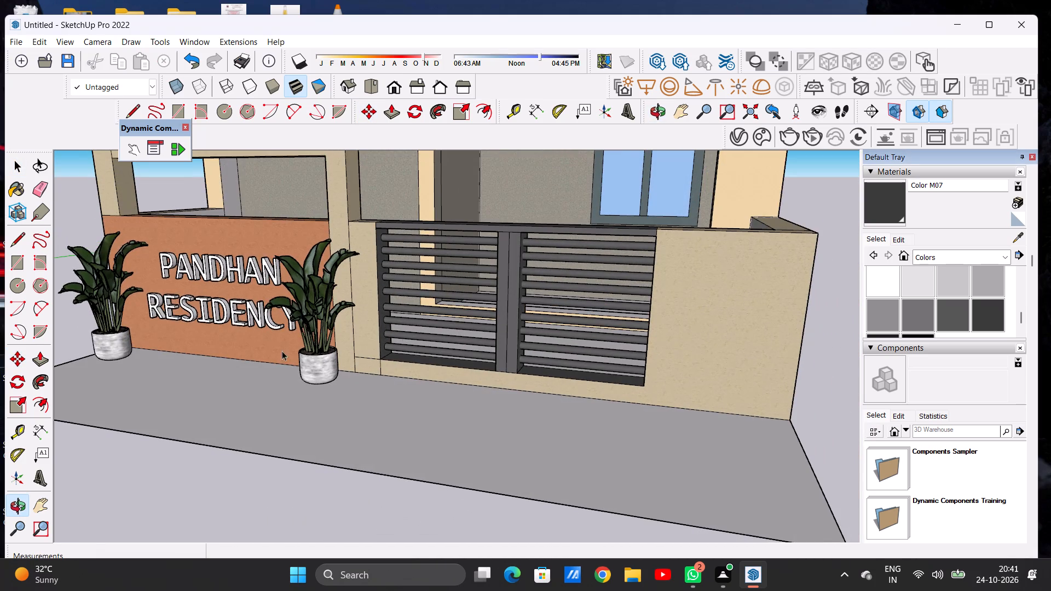
middle_click_drag(275, 354, 434, 334)
scroll(297, 331, "down", 4)
scroll(305, 331, "up", 1)
scroll(315, 331, "down", 10)
middle_click_drag(245, 347, 231, 347)
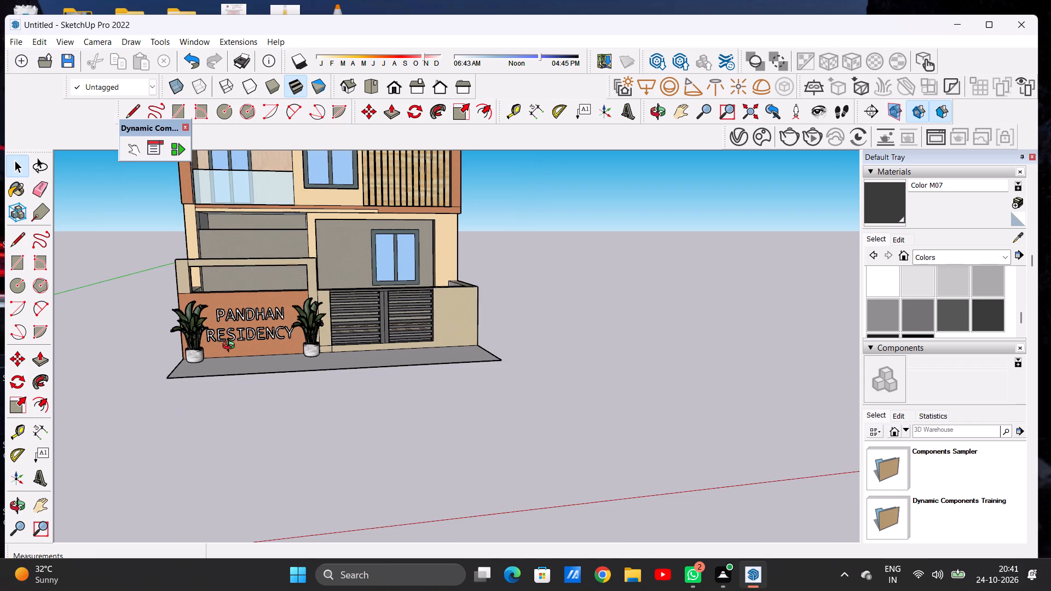
middle_click_drag(231, 347, 220, 357)
scroll(280, 358, "down", 19)
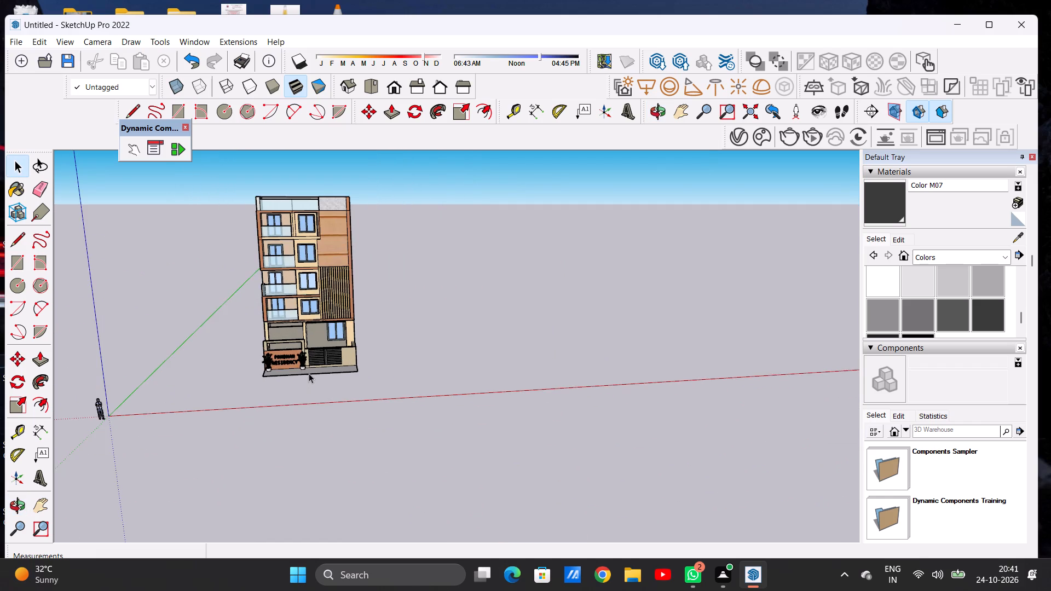
scroll(309, 373, "down", 4)
scroll(305, 305, "up", 8)
scroll(305, 305, "down", 1)
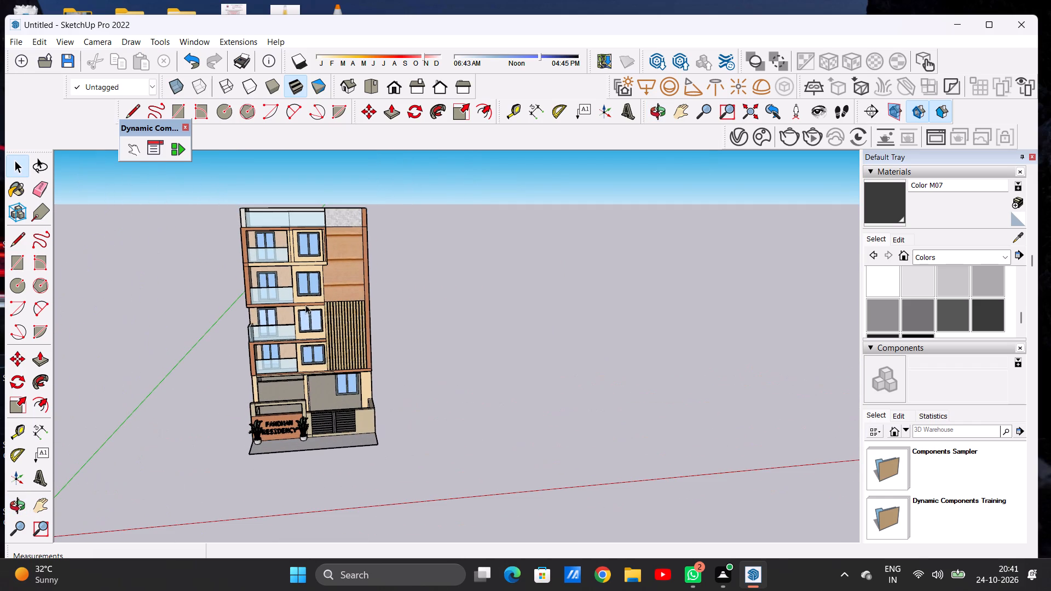
scroll(313, 246, "down", 5)
scroll(311, 379, "up", 19)
scroll(276, 390, "down", 10)
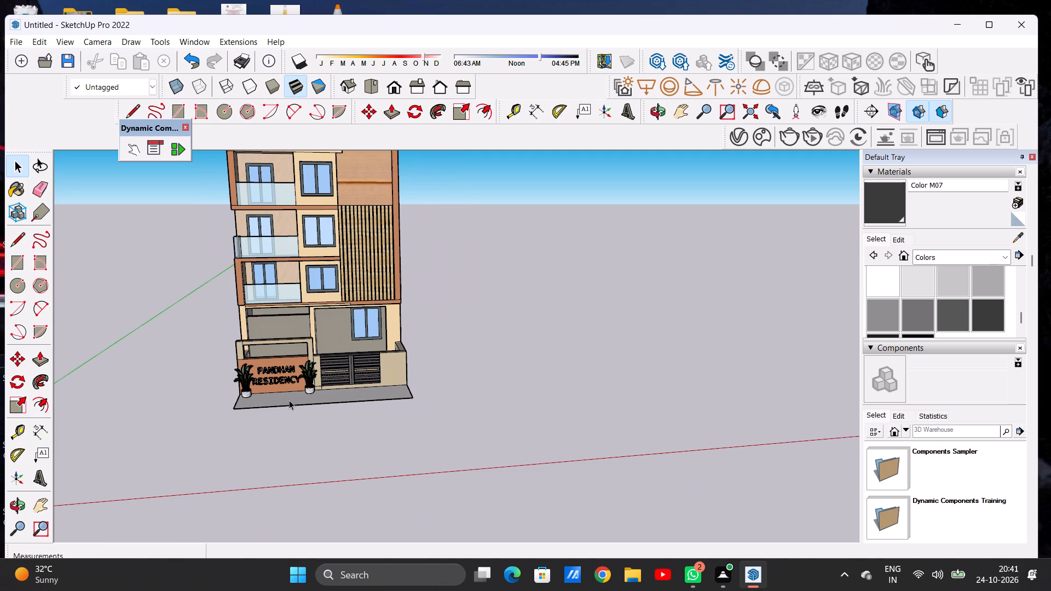
scroll(316, 358, "down", 8)
scroll(320, 230, "up", 1)
scroll(320, 230, "down", 1)
scroll(320, 230, "up", 2)
middle_click_drag(326, 254, 270, 219)
scroll(322, 191, "up", 2)
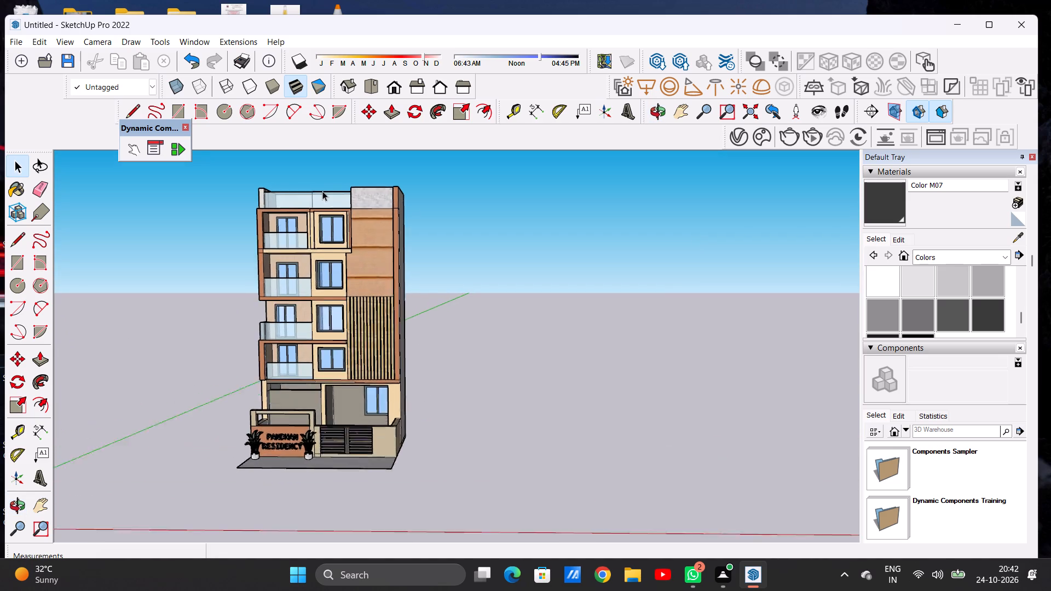
scroll(322, 191, "up", 2)
scroll(326, 192, "down", 1)
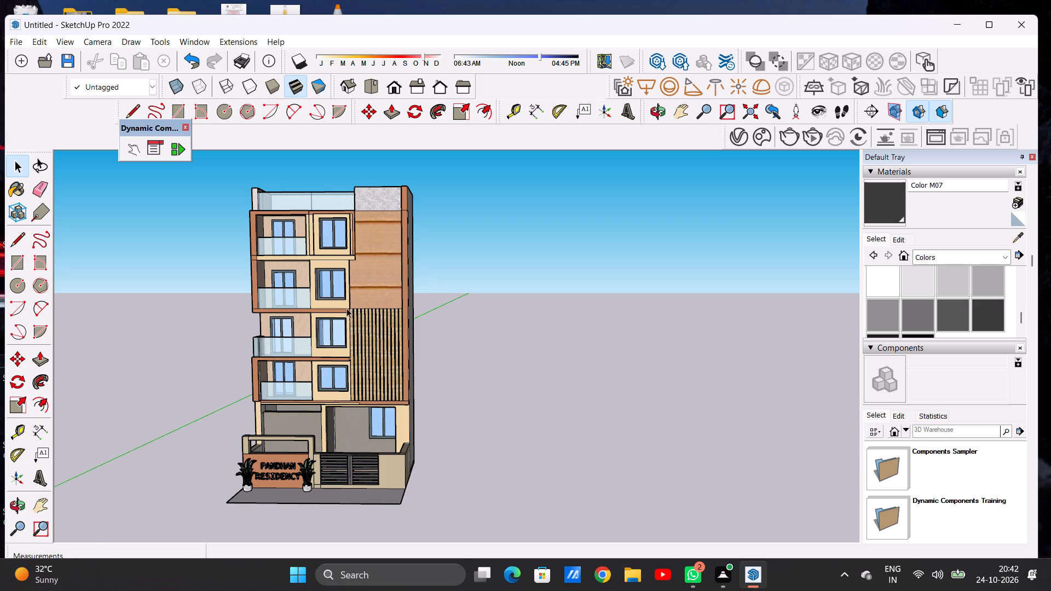
scroll(390, 251, "down", 4)
scroll(404, 282, "up", 3)
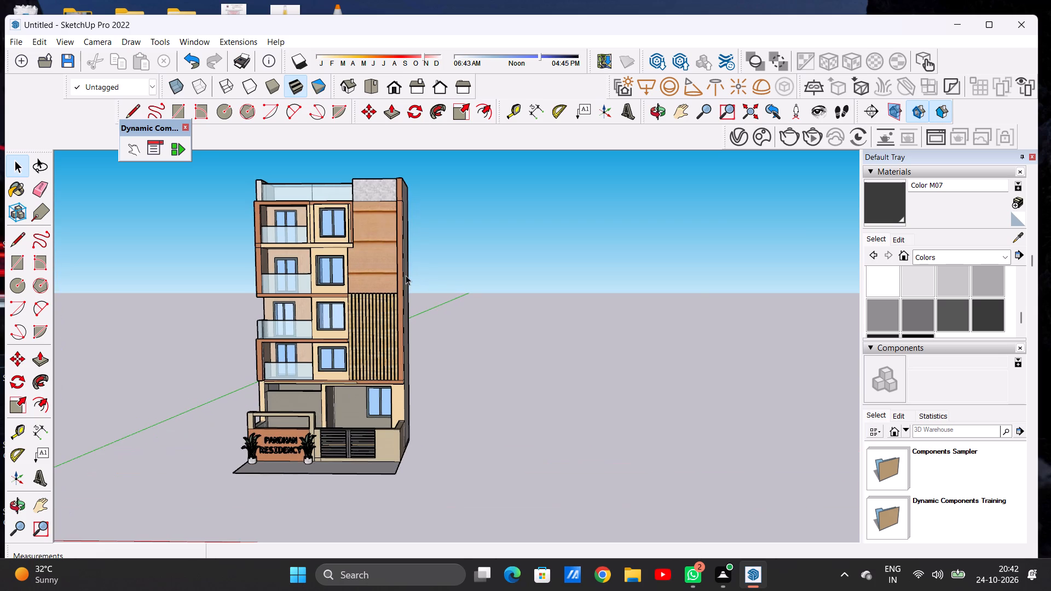
Examine the whole house from the front and from its plain side wall, including the boundary wall and gate.
scroll(350, 180, "up", 1)
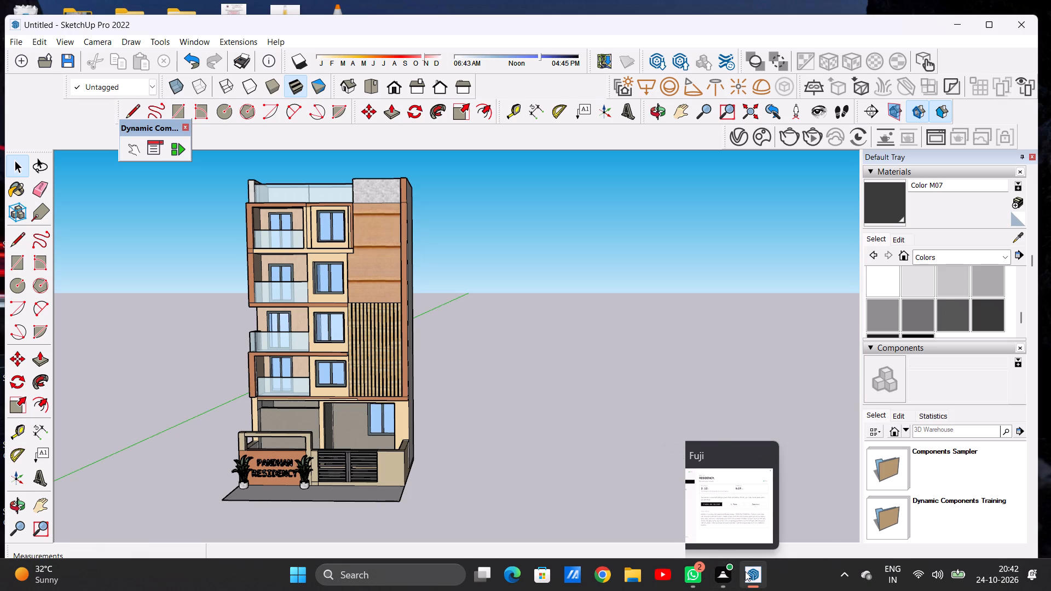
left_click(736, 523)
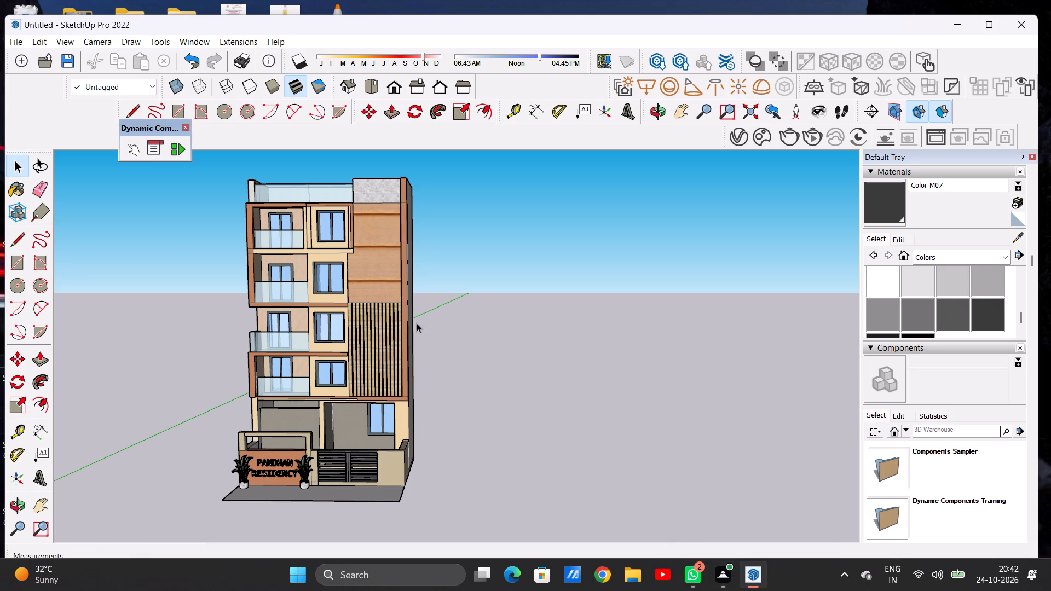
scroll(408, 308, "down", 2)
scroll(365, 303, "up", 3)
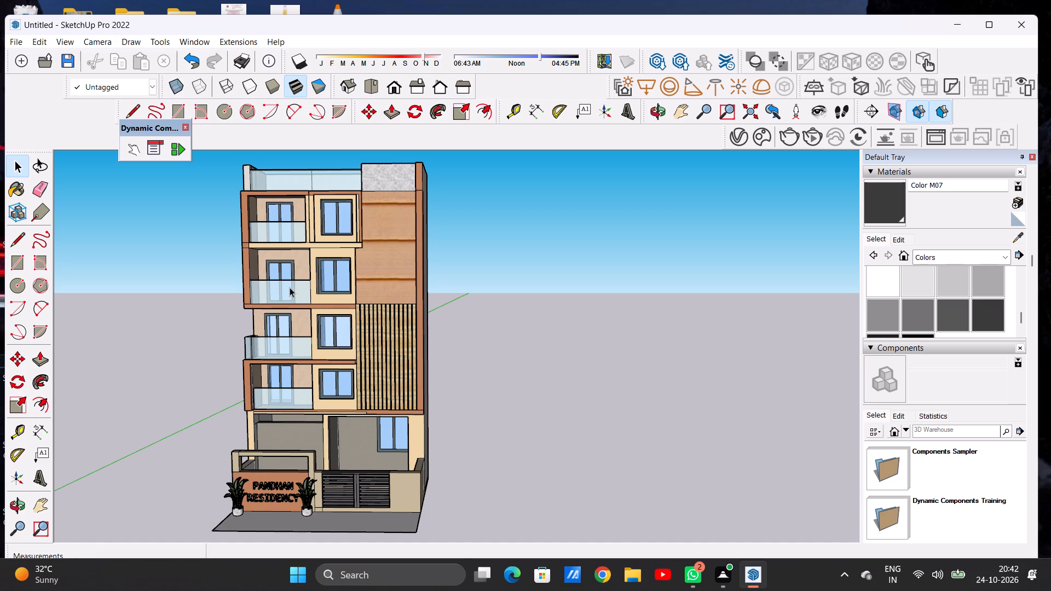
scroll(314, 297, "down", 5)
scroll(313, 335, "up", 7)
middle_click_drag(338, 269, 180, 264)
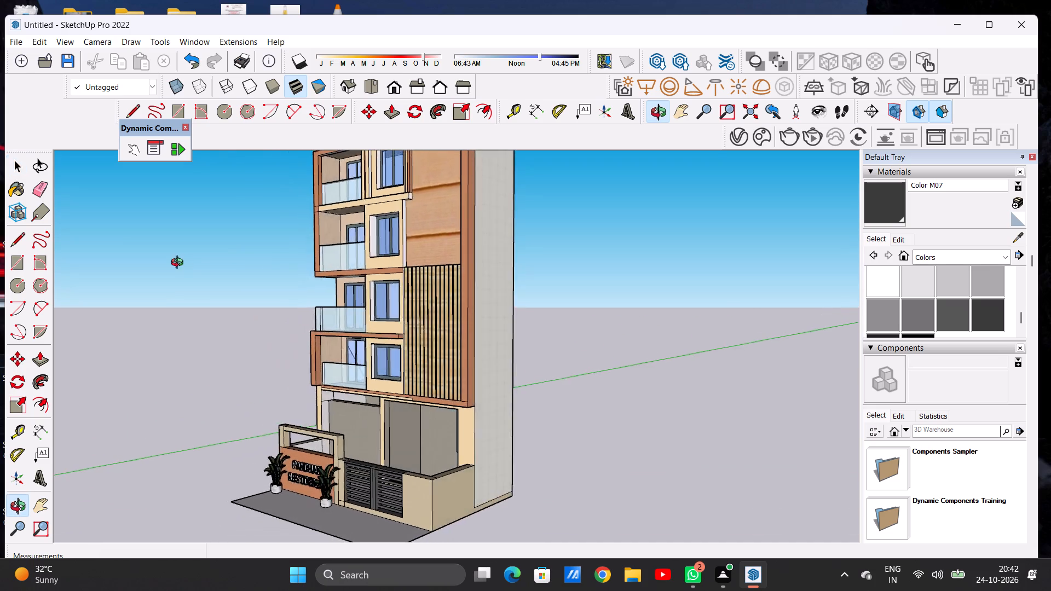
middle_click_drag(180, 264, 379, 304)
scroll(412, 338, "down", 14)
scroll(438, 280, "up", 7)
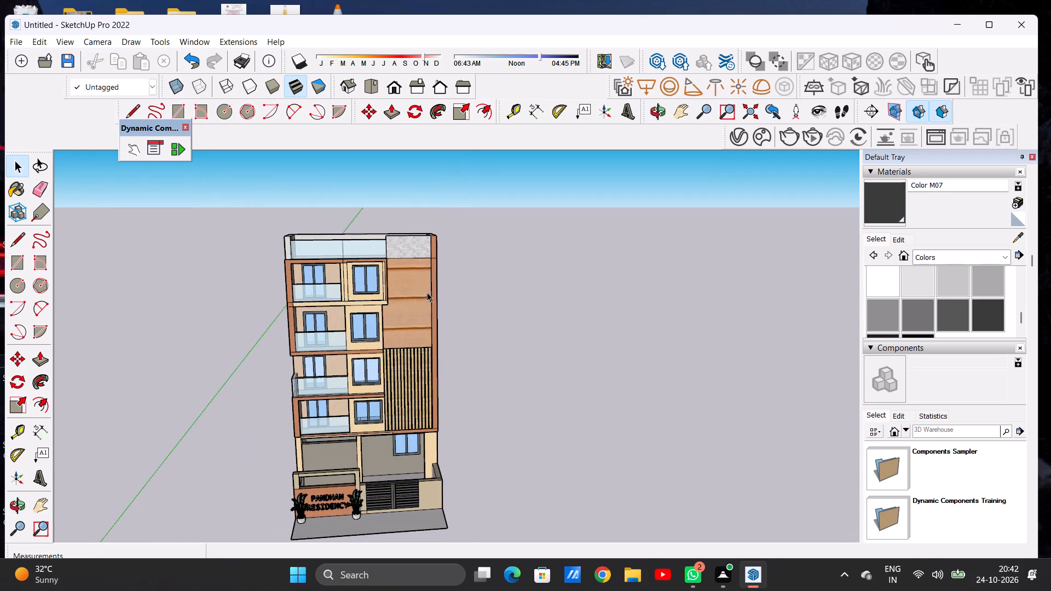
middle_click_drag(427, 304, 235, 311)
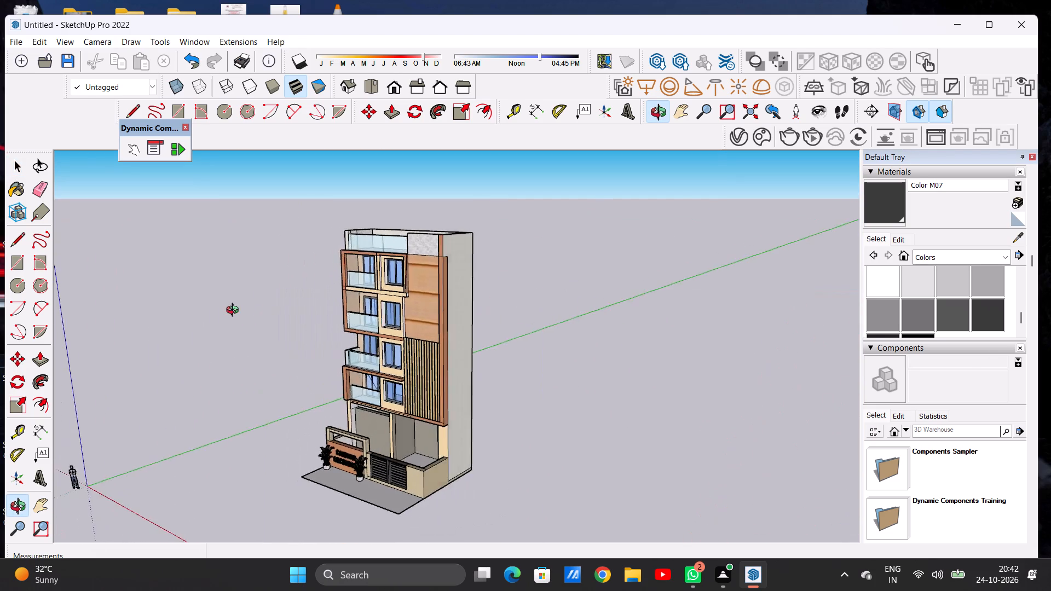
middle_click_drag(235, 311, 331, 309)
middle_click_drag(513, 312, 283, 315)
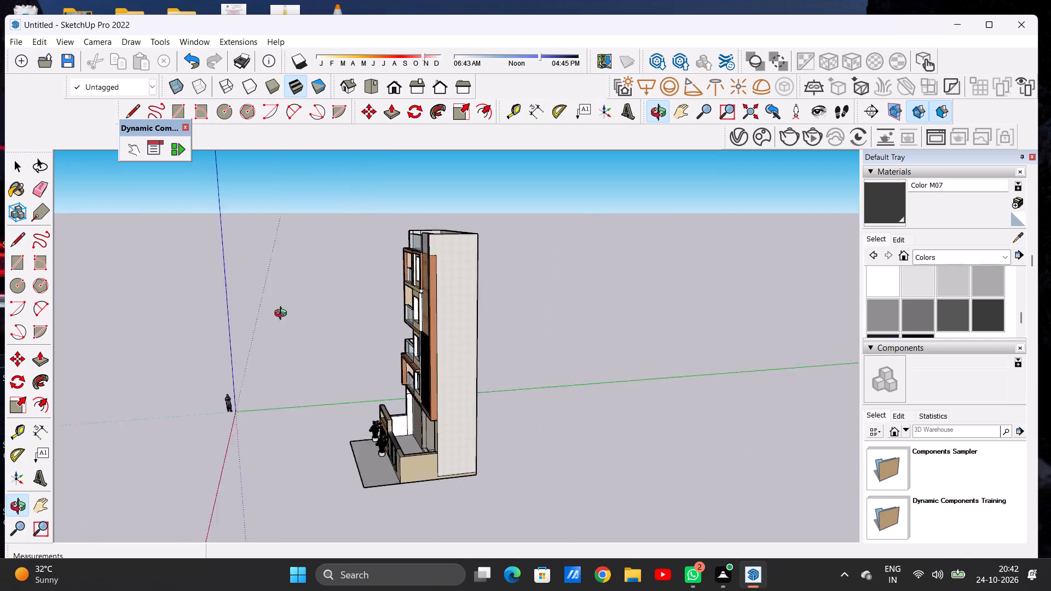
middle_click_drag(283, 315, 539, 330)
scroll(550, 335, "down", 5)
scroll(442, 433, "up", 6)
Paint the raised sill along the front edge of the ground-floor room with Formica Beige from the Synthetic Surfaces materials.
middle_click_drag(405, 397, 400, 487)
scroll(440, 427, "up", 7)
middle_click_drag(436, 420, 436, 437)
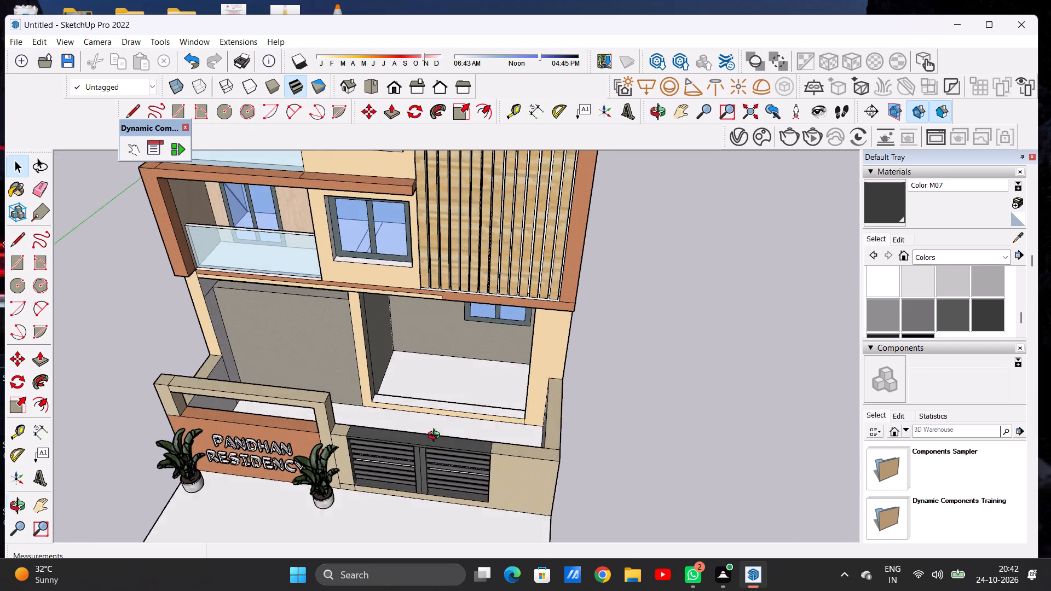
middle_click_drag(436, 437, 436, 438)
scroll(489, 408, "up", 7)
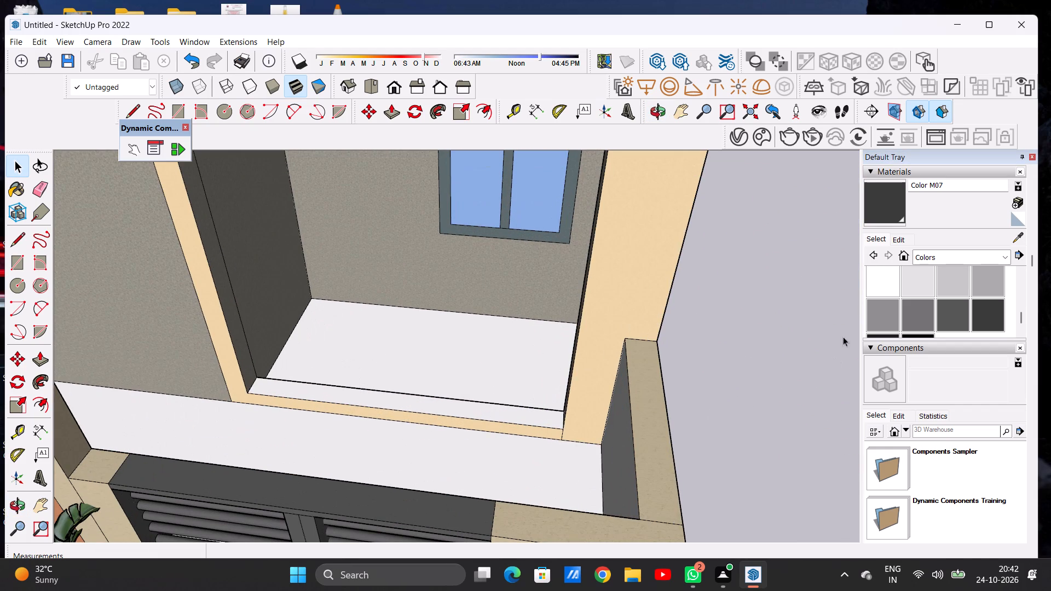
left_click(939, 256)
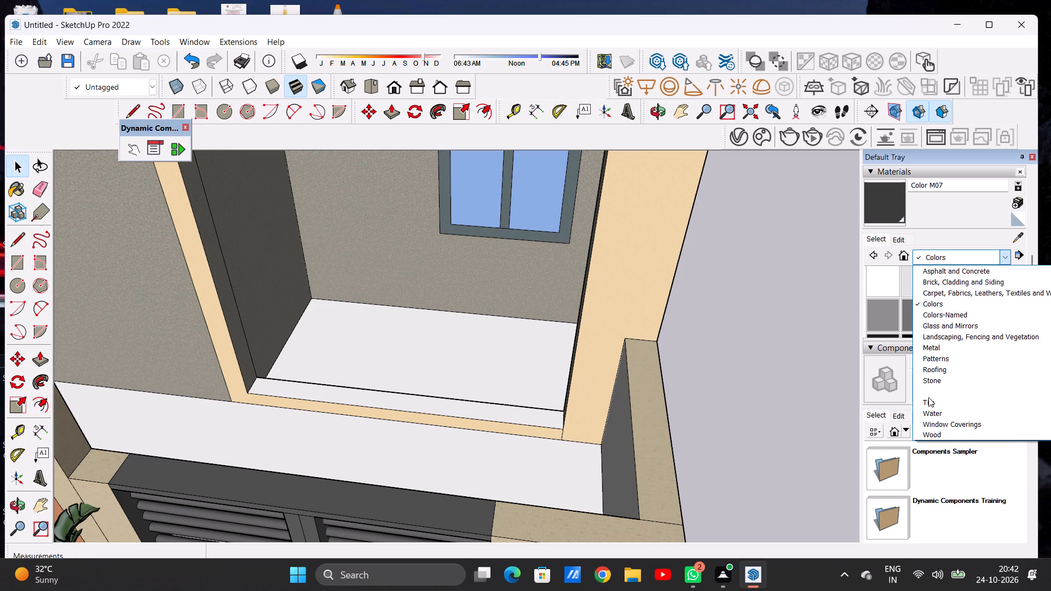
left_click(928, 397)
left_click(924, 259)
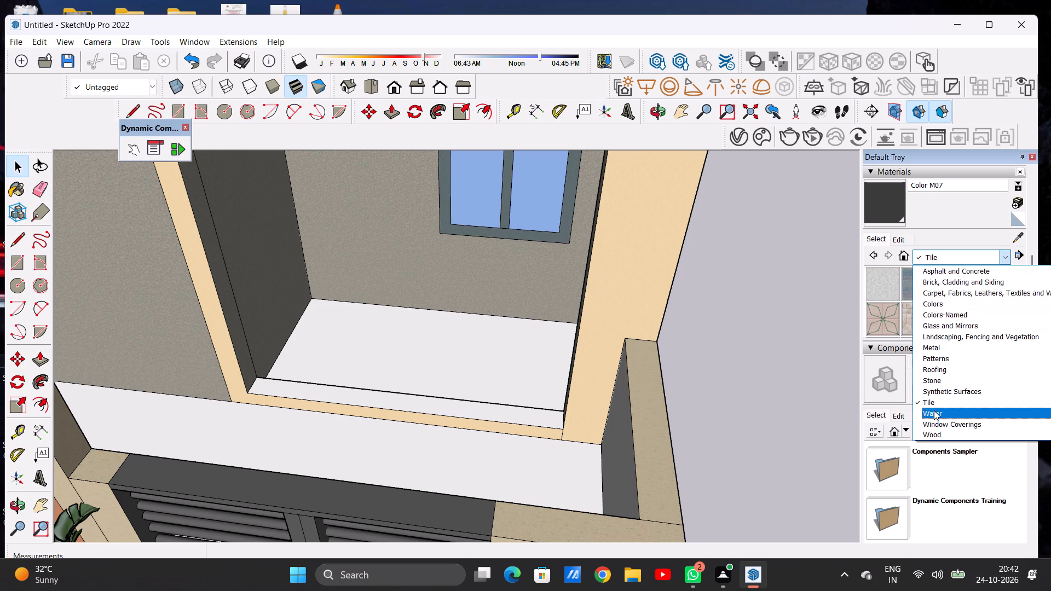
left_click(935, 392)
left_click(874, 284)
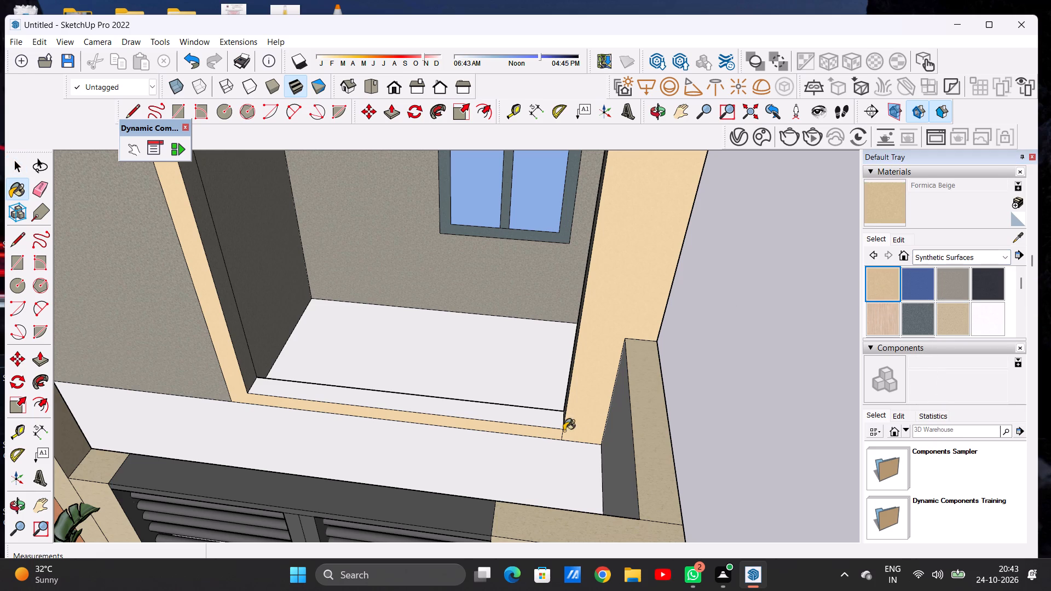
scroll(561, 438, "up", 4)
left_click(528, 413)
scroll(555, 441, "down", 6)
key("space")
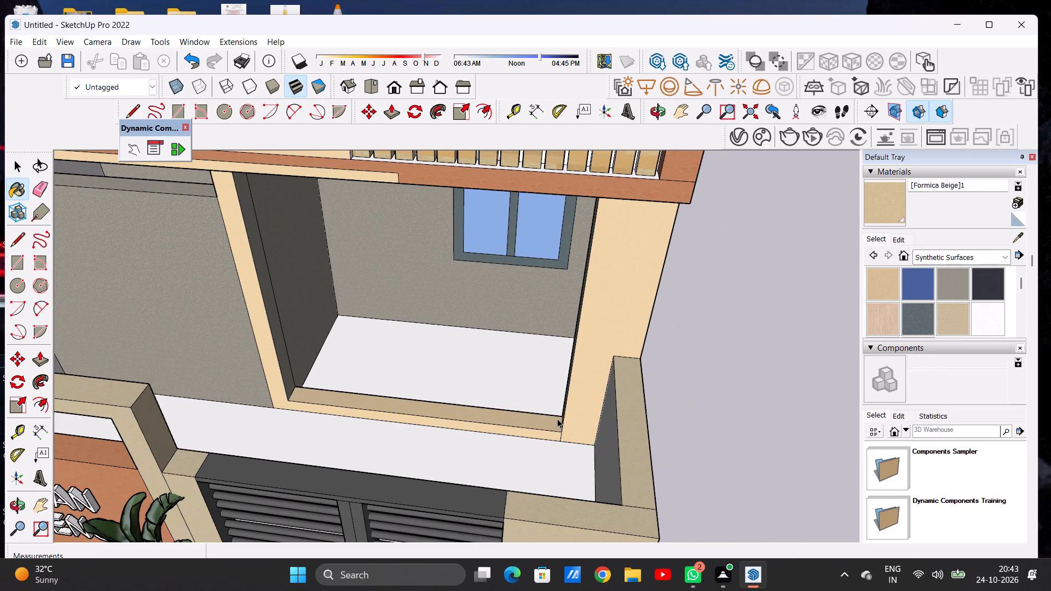
Paint the ground-floor room's floor and the courtyard floor behind the gate with Field Rectangle Tile.
scroll(551, 416, "down", 6)
scroll(575, 382, "up", 6)
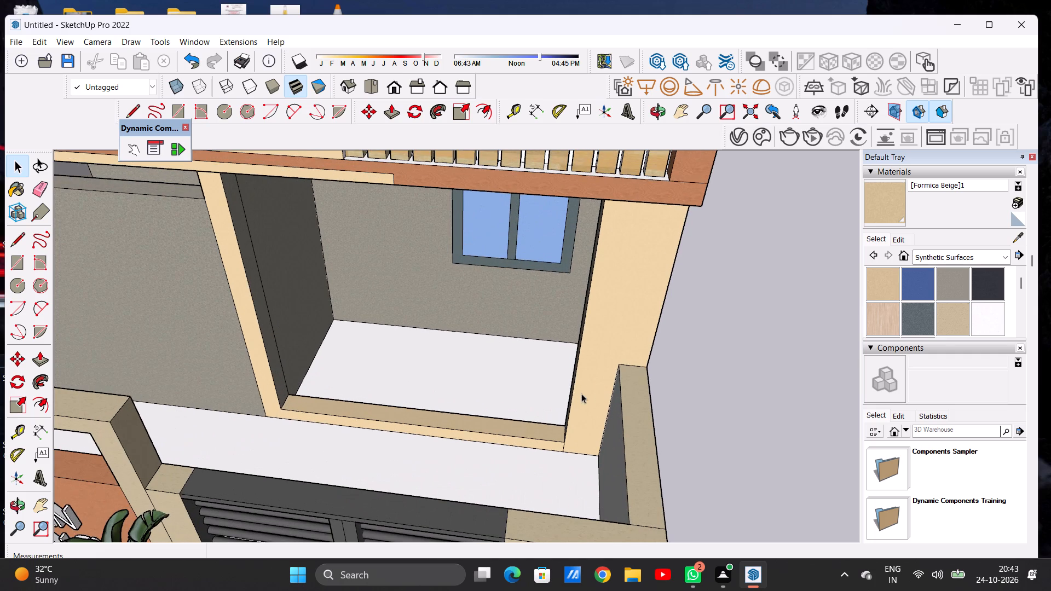
left_click(950, 253)
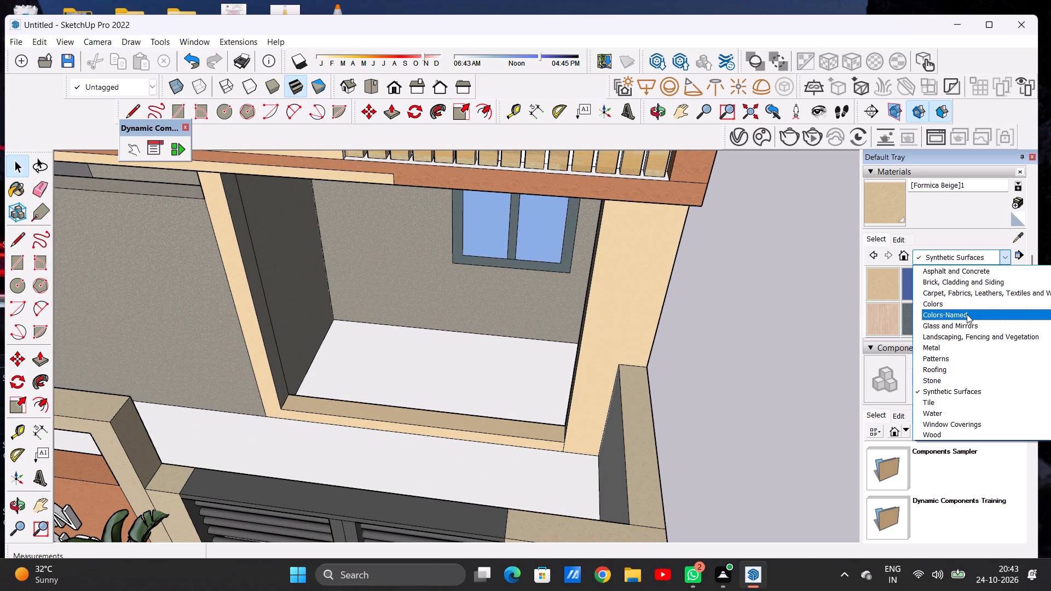
left_click(960, 405)
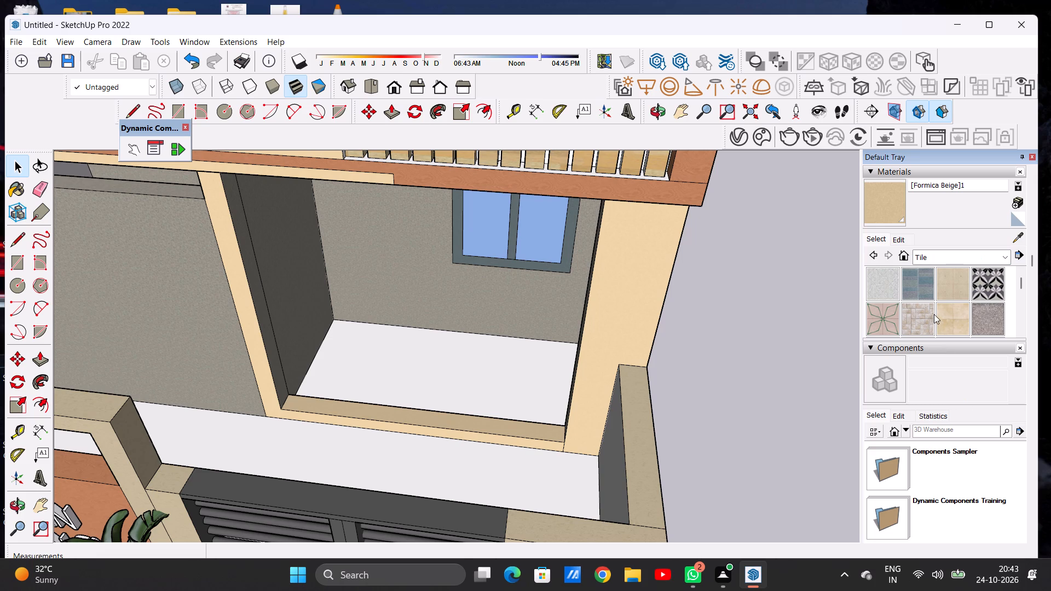
left_click(926, 315)
left_click(520, 400)
scroll(520, 400, "up", 7)
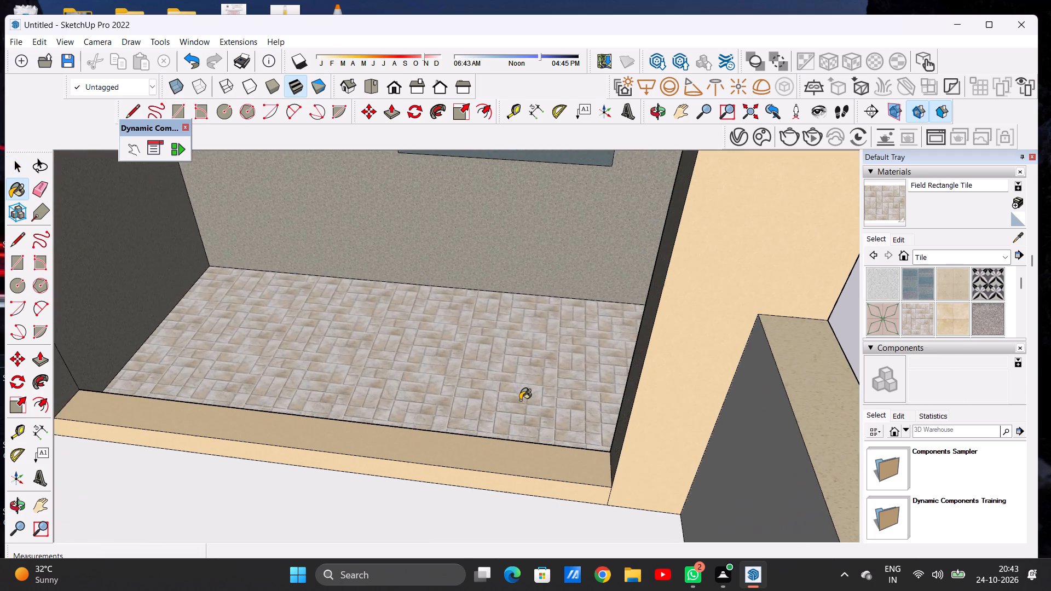
scroll(523, 376, "down", 8)
scroll(484, 443, "up", 7)
left_click(483, 441)
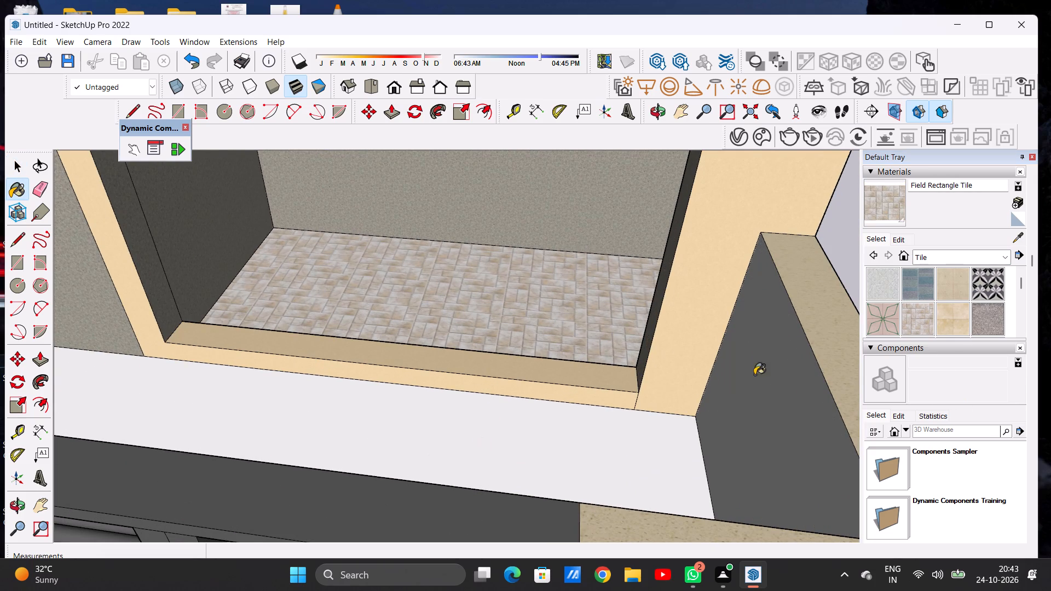
Repaint the ground-floor room's floor behind the raised sill with Field Square Tile.
left_click(955, 314)
left_click(500, 323)
scroll(506, 327, "up", 4)
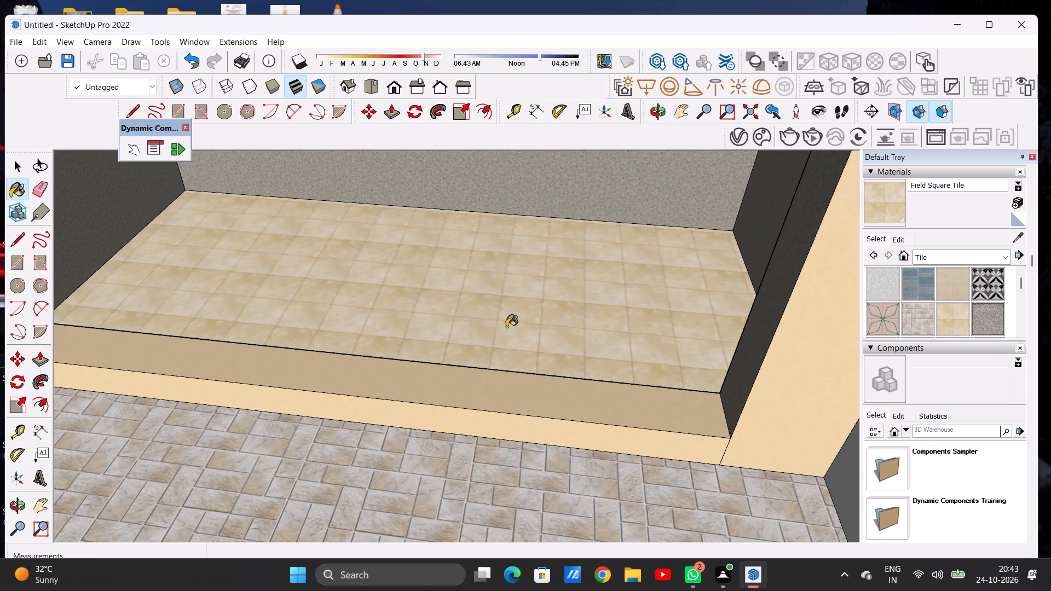
scroll(506, 327, "down", 18)
Paint the front paving outside the boundary wall with Pavers with Grass Herringbone from the landscaping materials.
middle_click_drag(546, 362, 328, 382)
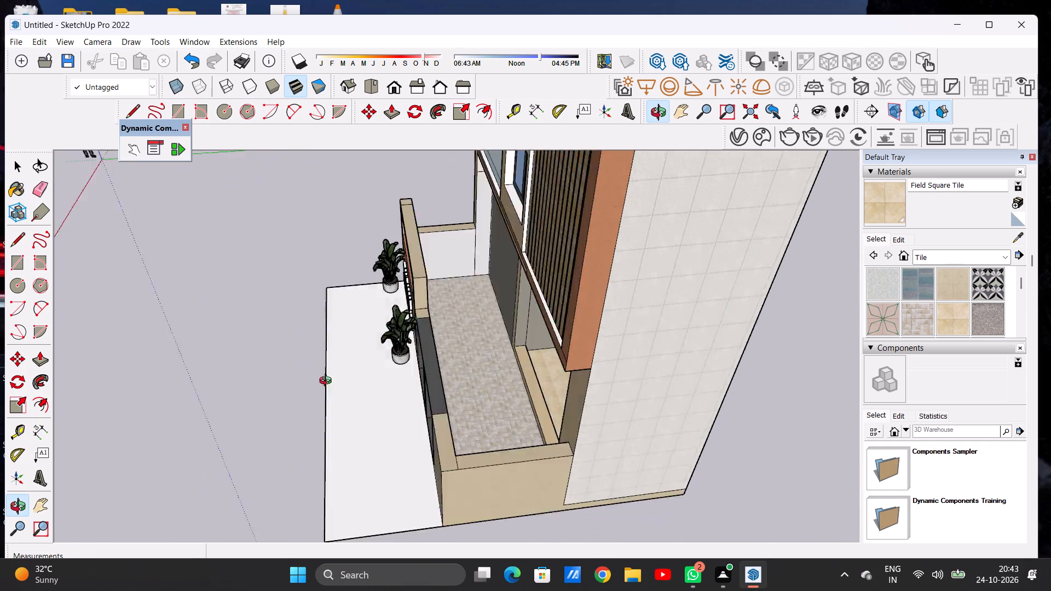
middle_click_drag(328, 382, 510, 350)
scroll(516, 317, "down", 6)
scroll(477, 421, "up", 7)
middle_click_drag(556, 361, 550, 417)
left_click(932, 262)
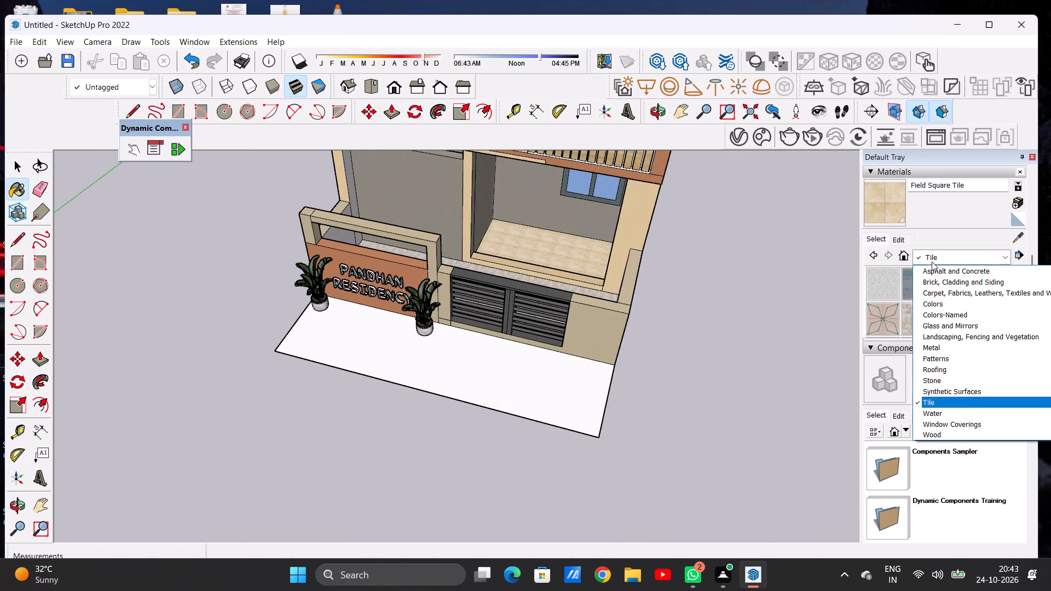
left_click(942, 339)
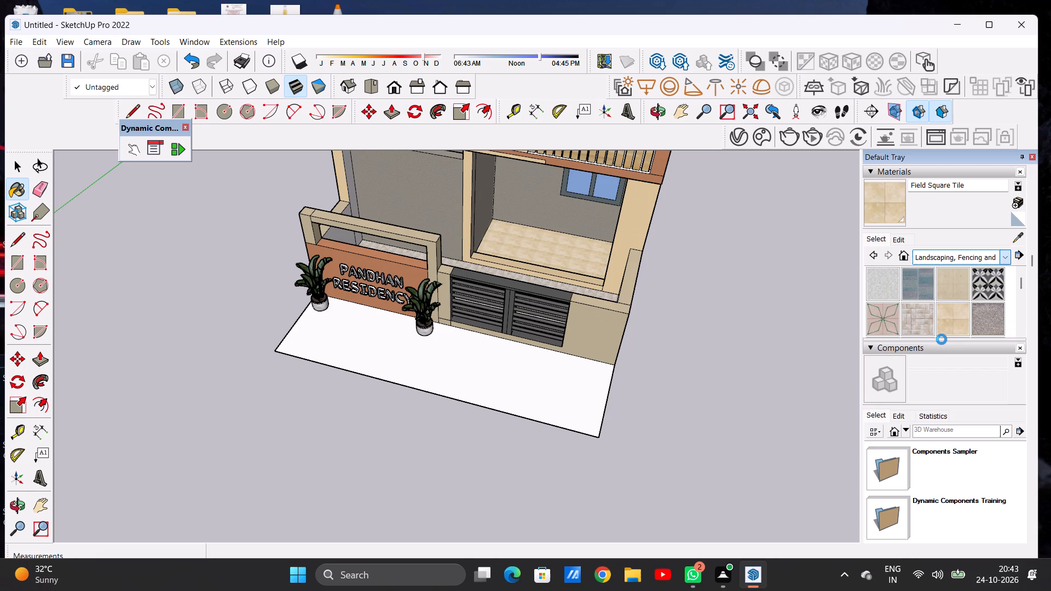
scroll(938, 306, "down", 2)
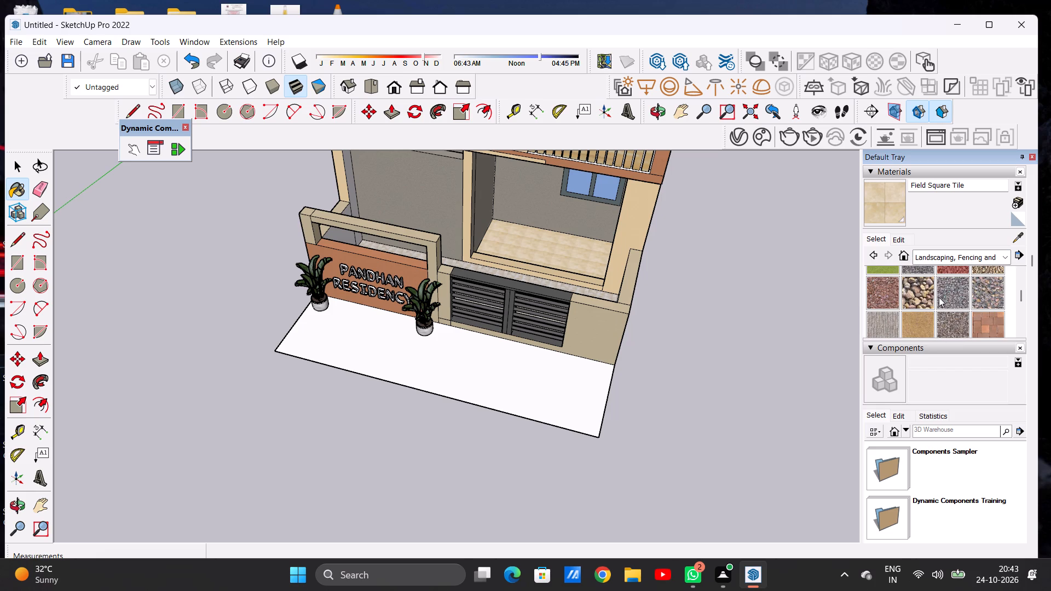
scroll(948, 309, "up", 3)
scroll(941, 317, "down", 4)
scroll(943, 300, "up", 5)
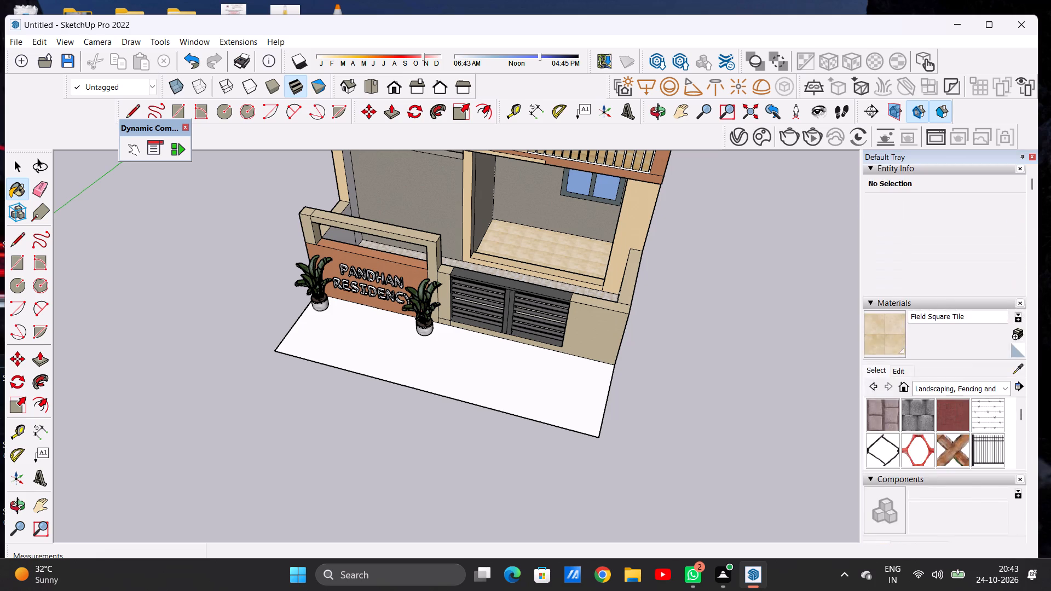
scroll(954, 311, "down", 3)
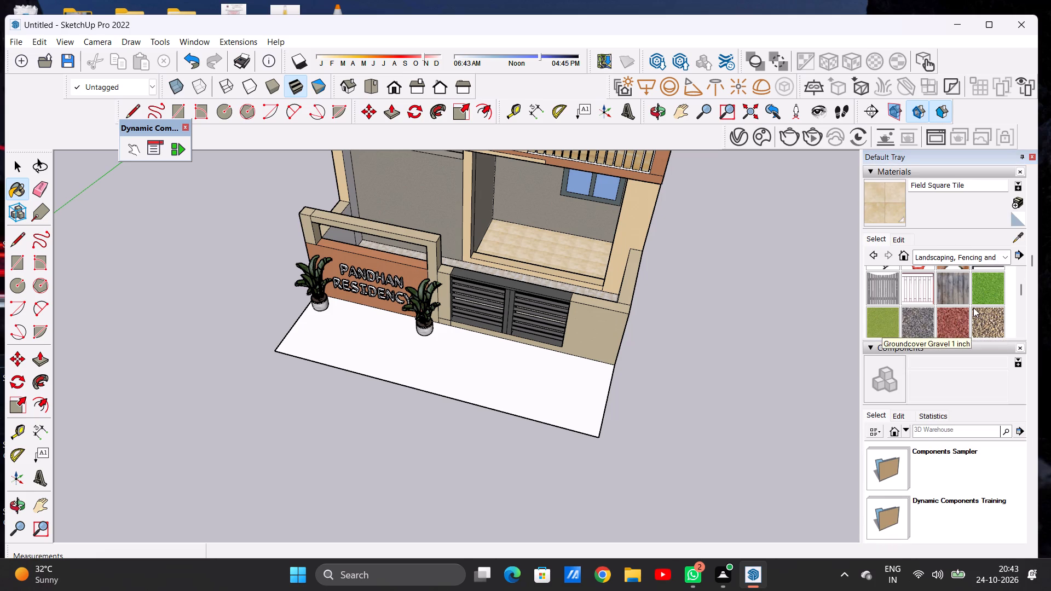
scroll(973, 308, "down", 3)
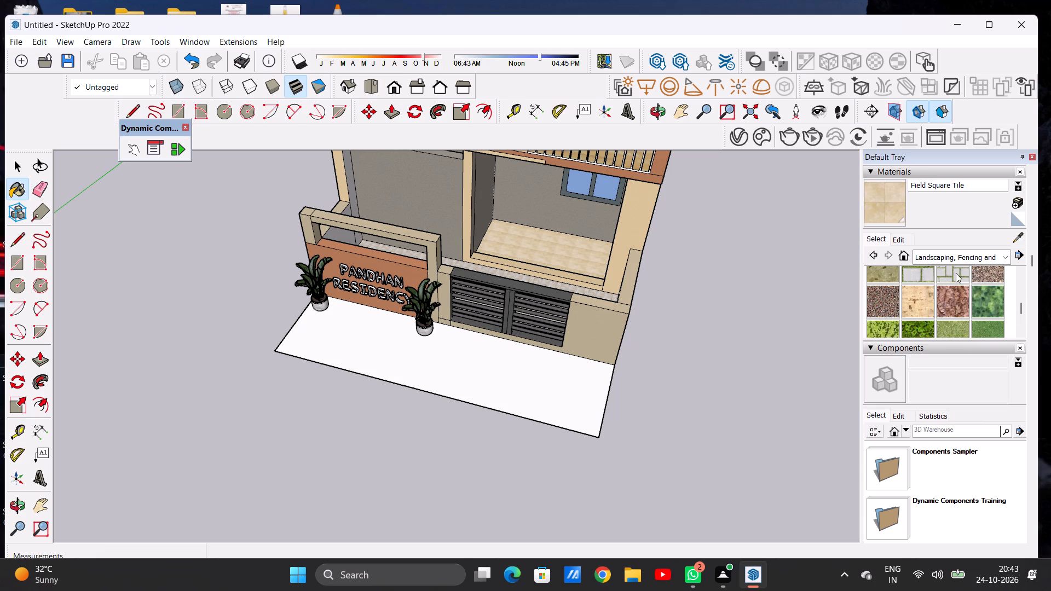
left_click(956, 273)
left_click(493, 381)
scroll(507, 387, "up", 7)
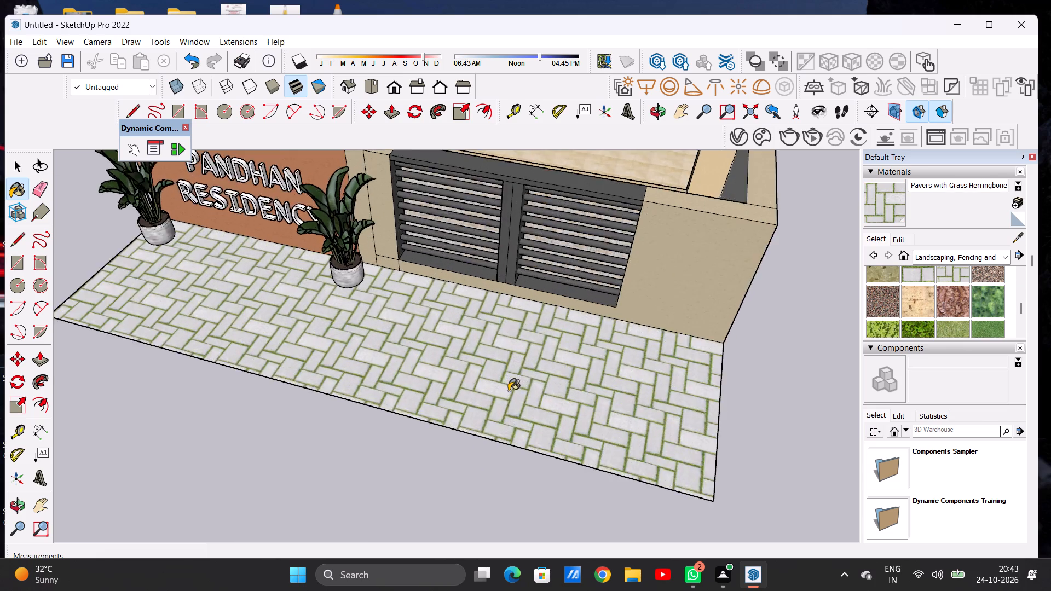
scroll(509, 391, "up", 9)
scroll(506, 406, "down", 1)
scroll(506, 406, "up", 5)
scroll(506, 406, "down", 8)
scroll(506, 406, "up", 1)
scroll(506, 406, "down", 11)
scroll(506, 406, "up", 1)
scroll(529, 391, "down", 9)
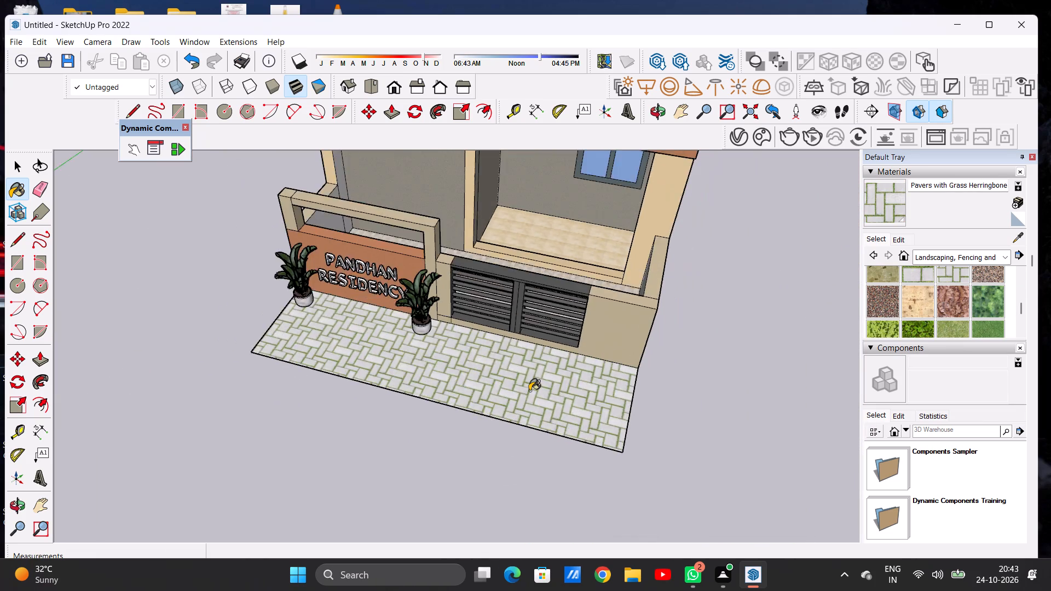
scroll(529, 391, "down", 4)
scroll(529, 391, "up", 6)
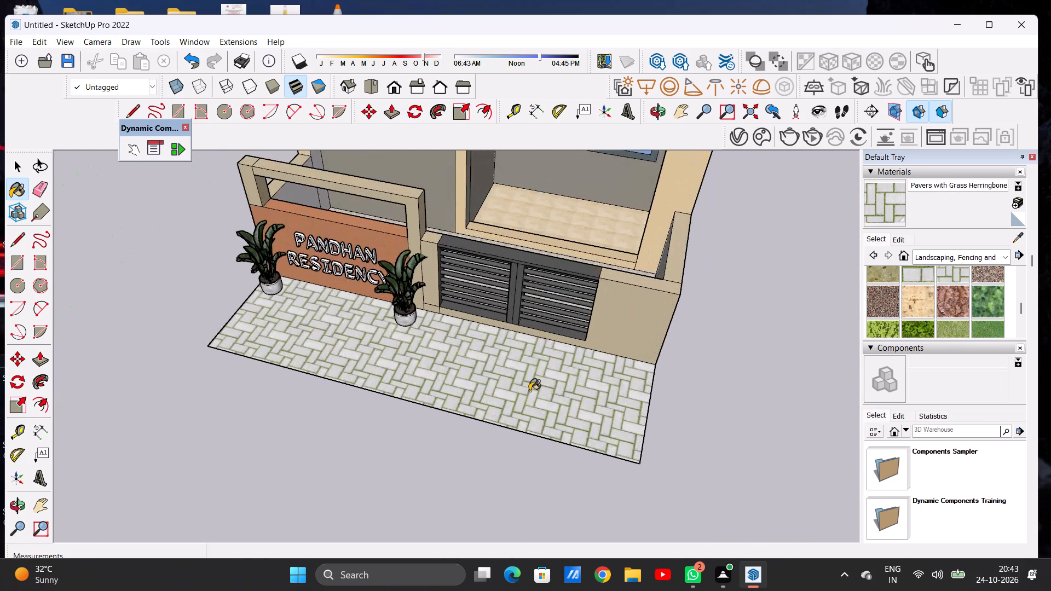
key("space")
Examine the whole house from the front and above, including the ground-floor tiling and the front paving.
scroll(531, 386, "down", 10)
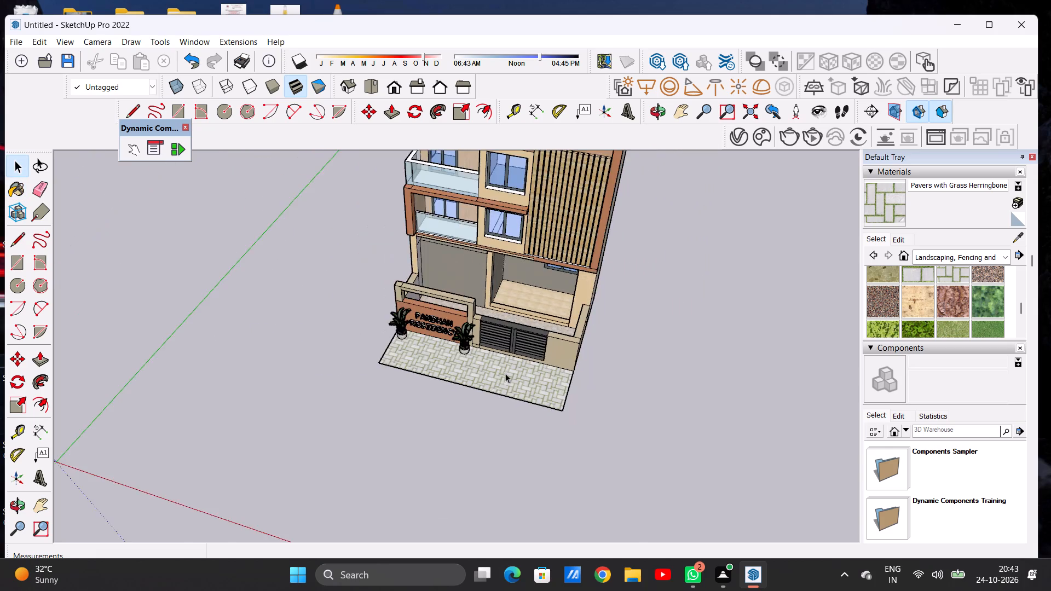
scroll(505, 373, "down", 7)
scroll(500, 380, "up", 1)
scroll(500, 380, "down", 3)
middle_click_drag(498, 377, 559, 330)
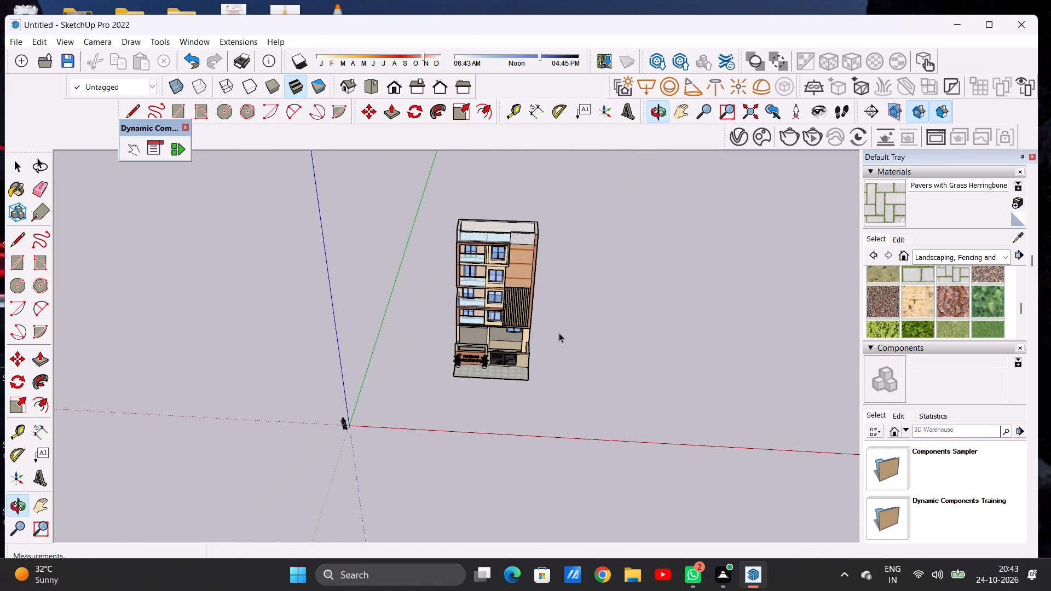
middle_click(559, 333)
middle_click_drag(556, 348, 552, 355)
middle_click(548, 359)
middle_click_drag(544, 361, 534, 361)
scroll(529, 287, "up", 6)
middle_click_drag(425, 412, 440, 366)
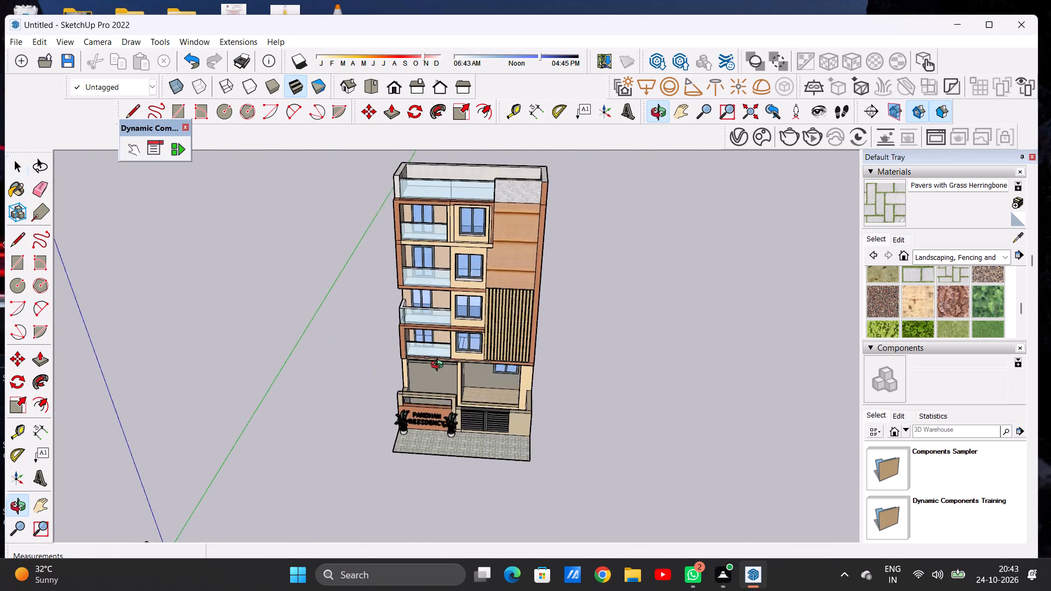
middle_click_drag(440, 366, 444, 352)
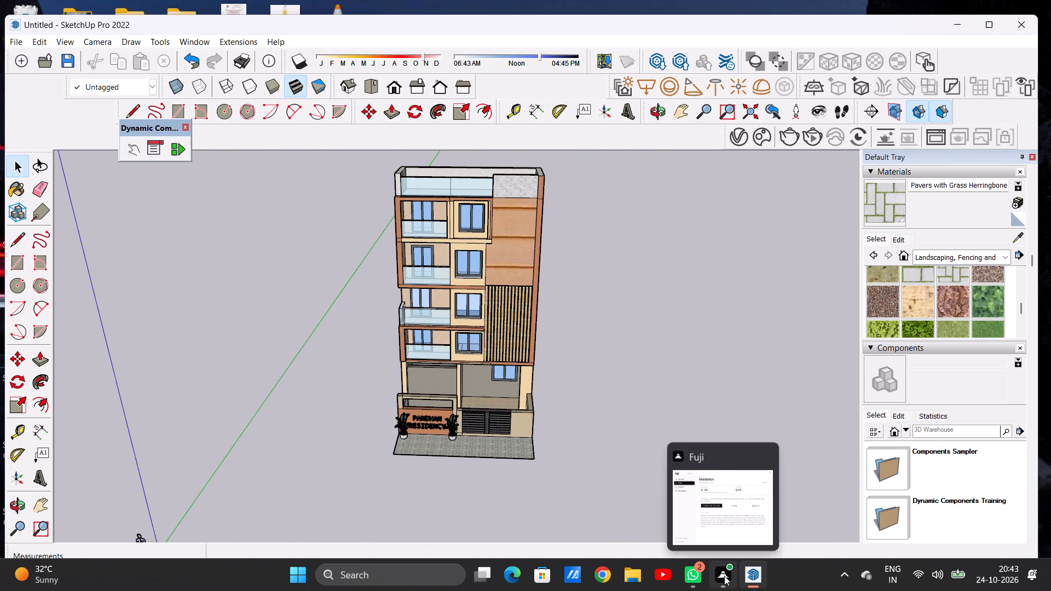
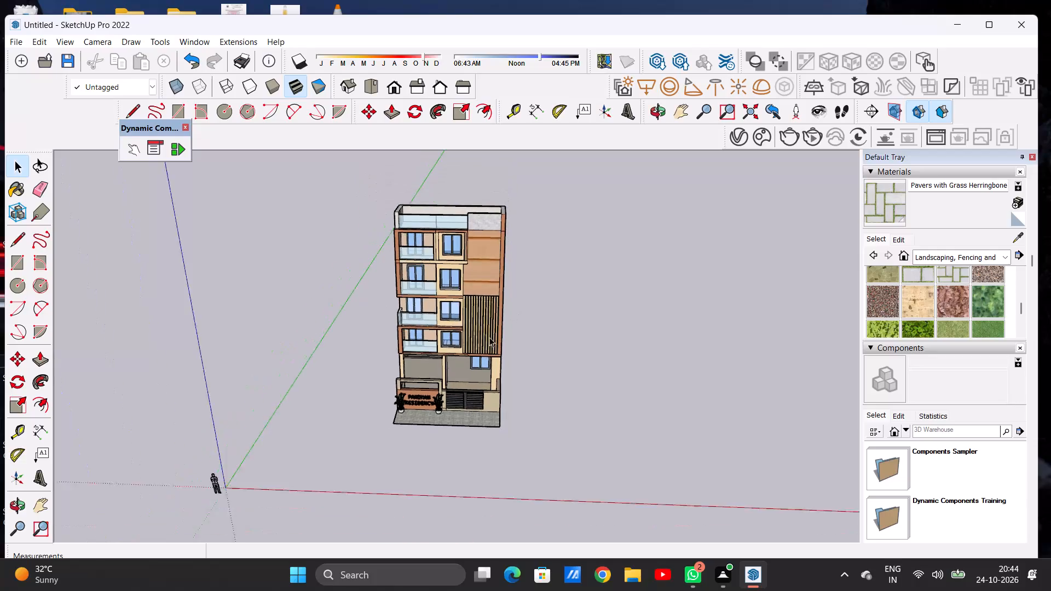
Examine the front boundary wall, gate and paving together with the full facade.
middle_click_drag(486, 369, 486, 345)
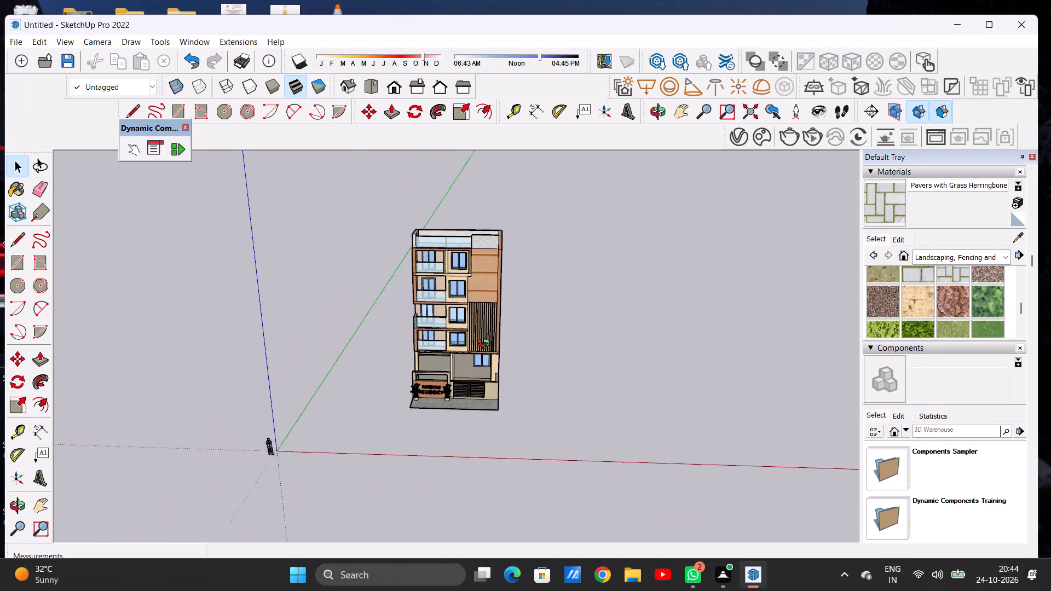
middle_click_drag(486, 345, 486, 327)
scroll(438, 397, "up", 17)
middle_click_drag(478, 387, 417, 377)
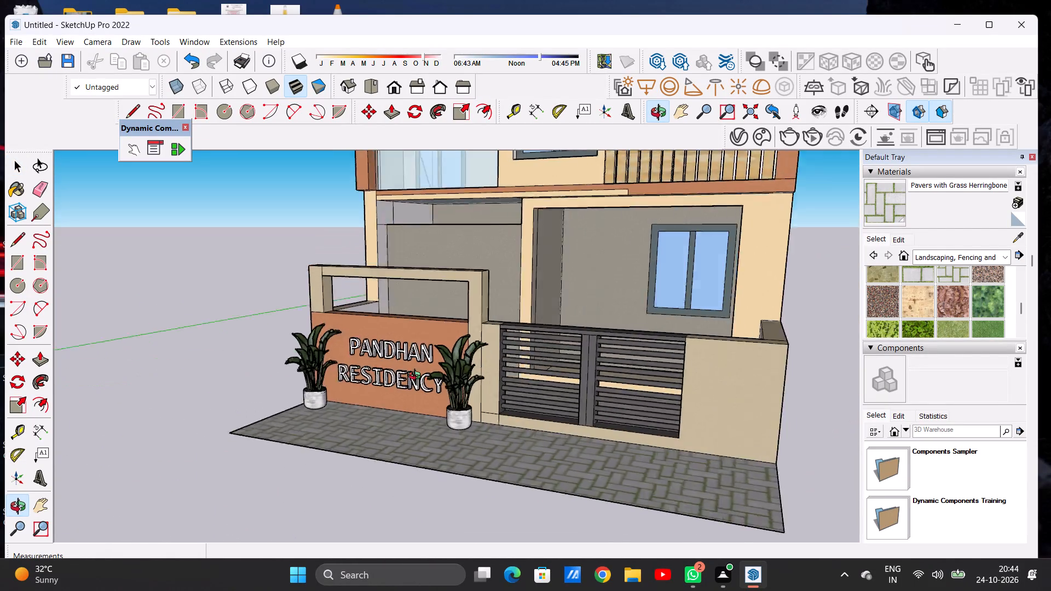
middle_click_drag(417, 377, 497, 431)
scroll(472, 439, "down", 15)
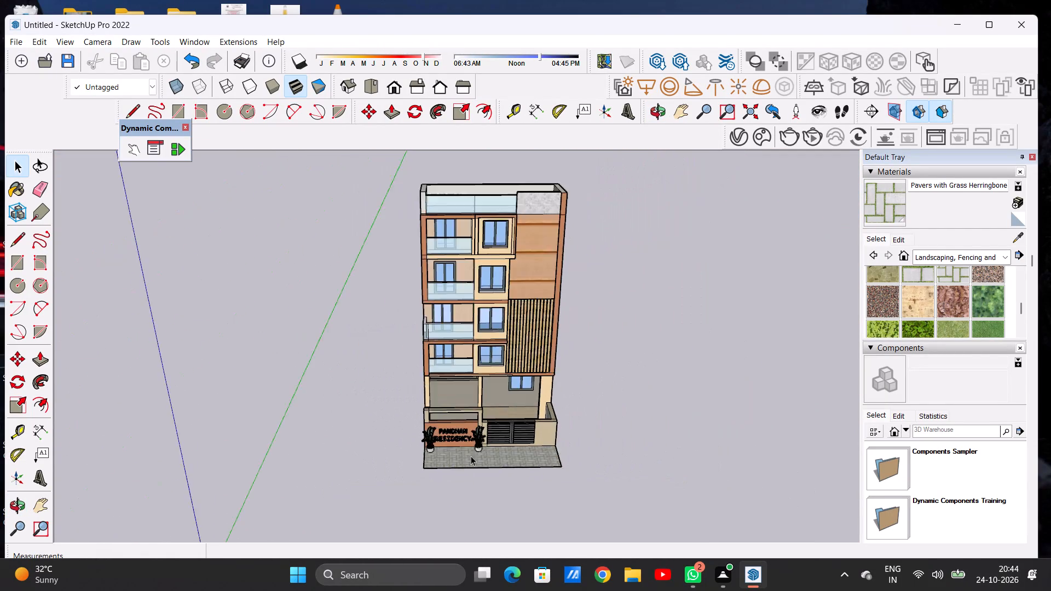
scroll(471, 456, "down", 5)
scroll(546, 239, "up", 7)
Paint the roof terrace floor inside the parapet with Terrazzo Light Blue from the Synthetic Surfaces materials.
middle_click_drag(507, 318, 493, 383)
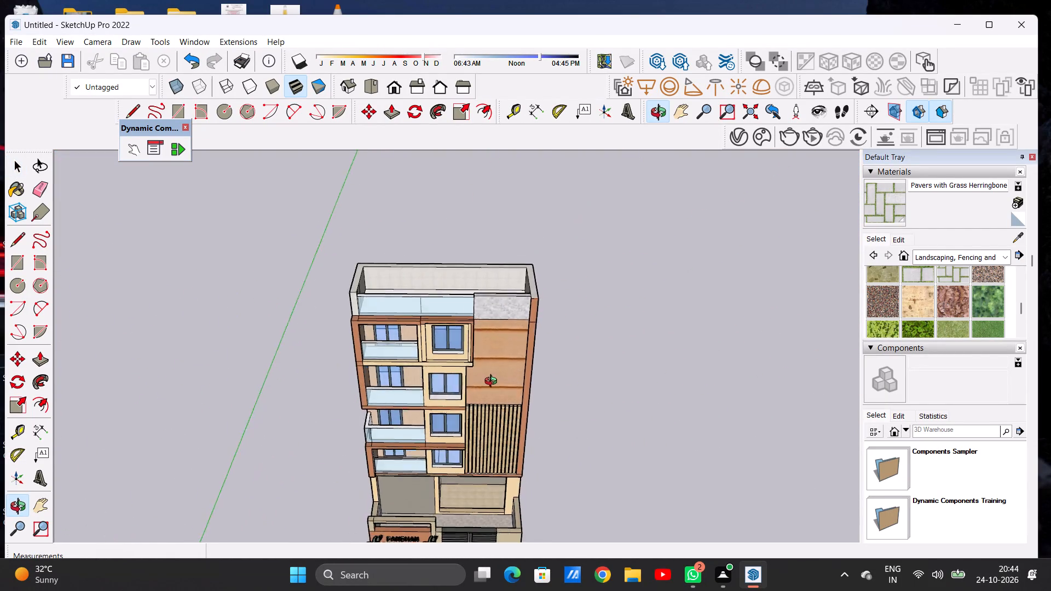
middle_click_drag(493, 383, 374, 399)
scroll(395, 258, "up", 10)
scroll(396, 283, "down", 1)
scroll(396, 283, "up", 4)
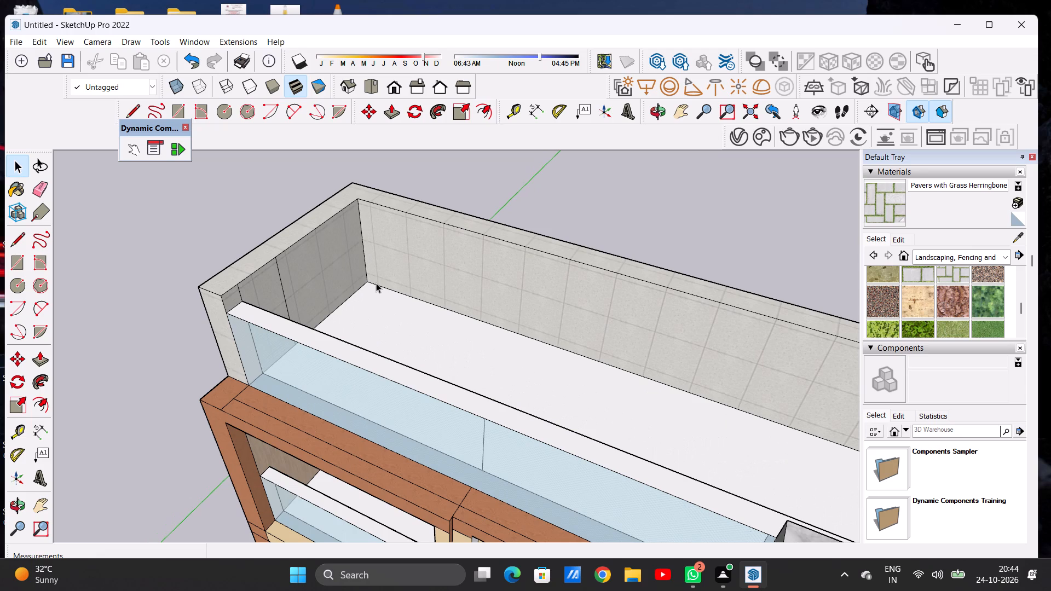
scroll(334, 265, "down", 13)
middle_click_drag(368, 309, 646, 376)
scroll(522, 369, "down", 1)
scroll(522, 369, "up", 6)
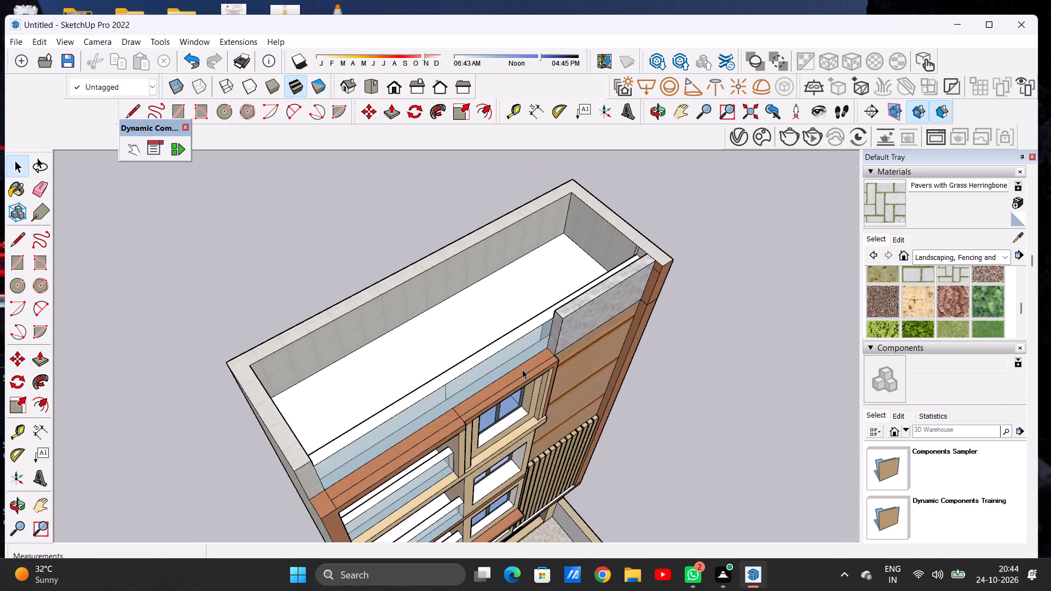
scroll(483, 333, "up", 4)
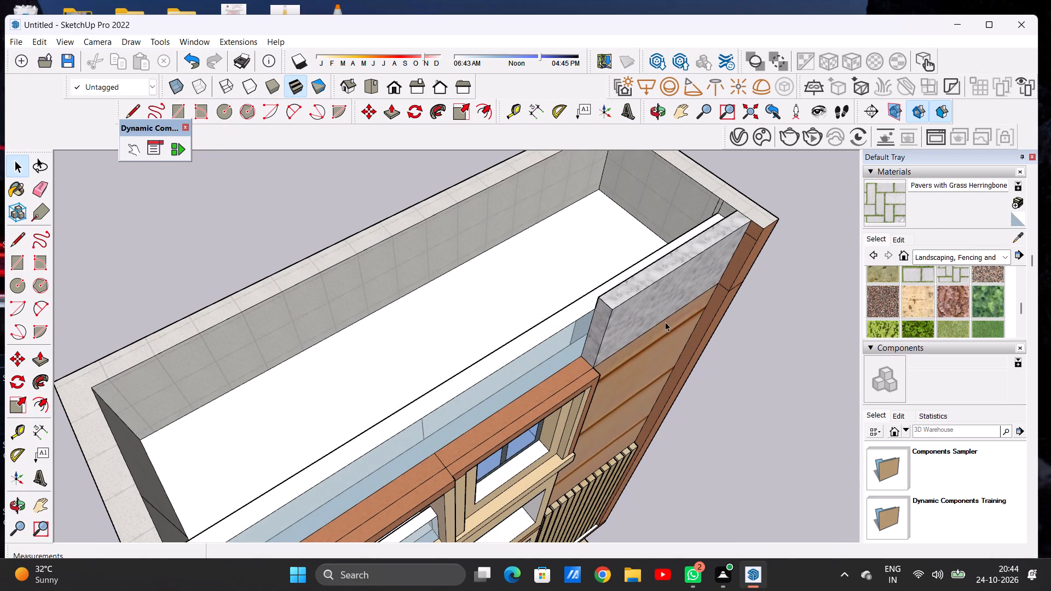
left_click(938, 256)
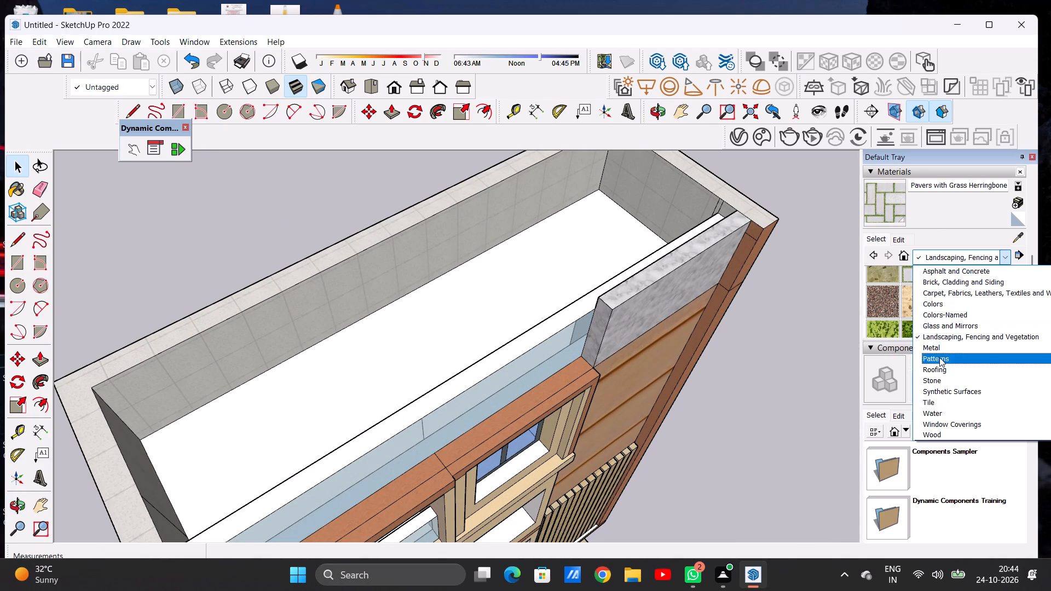
left_click(938, 393)
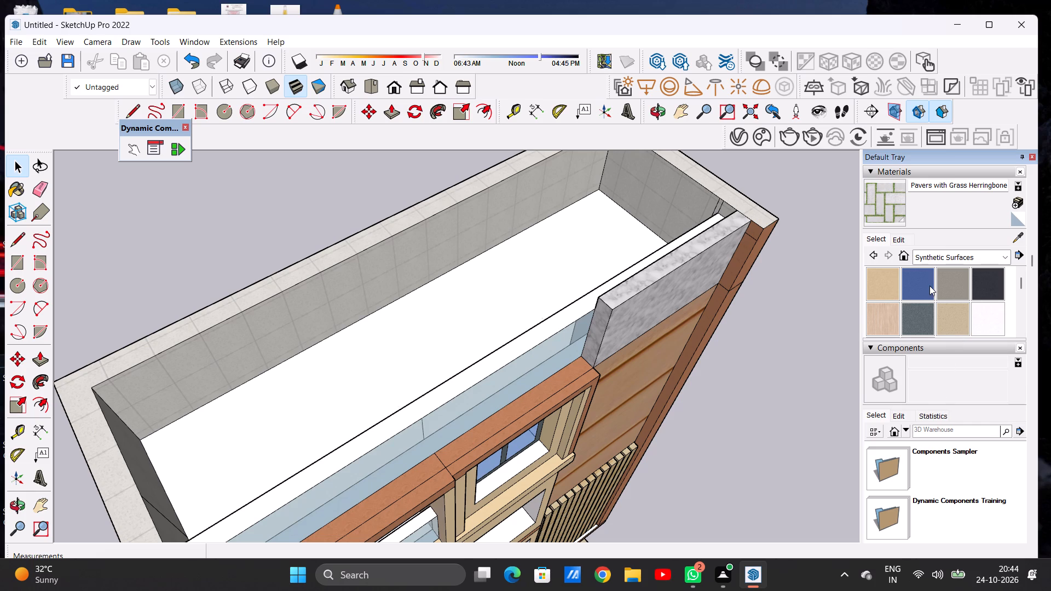
scroll(922, 298, "down", 1)
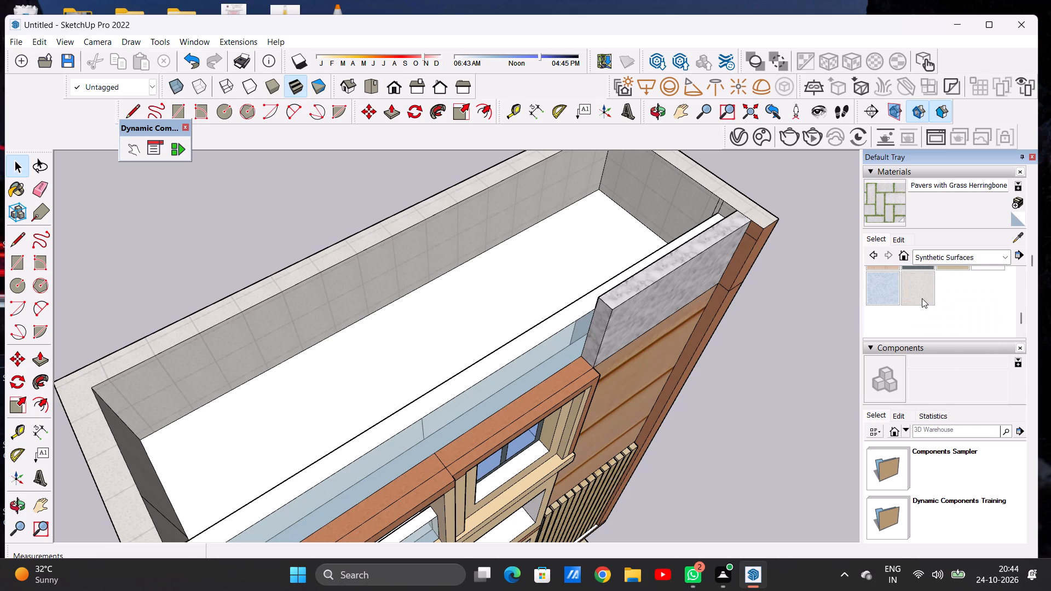
left_click(882, 292)
left_click(414, 366)
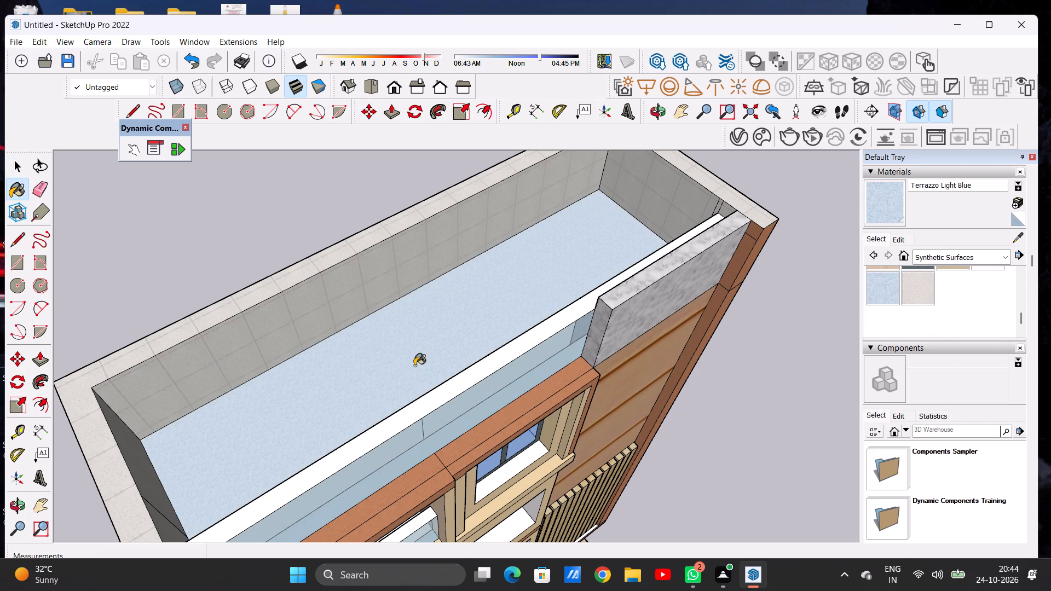
Examine the house's front facade from the roof terrace down to the paving, then leave the Paint Bucket tool.
scroll(414, 366, "down", 5)
middle_click_drag(460, 399, 366, 252)
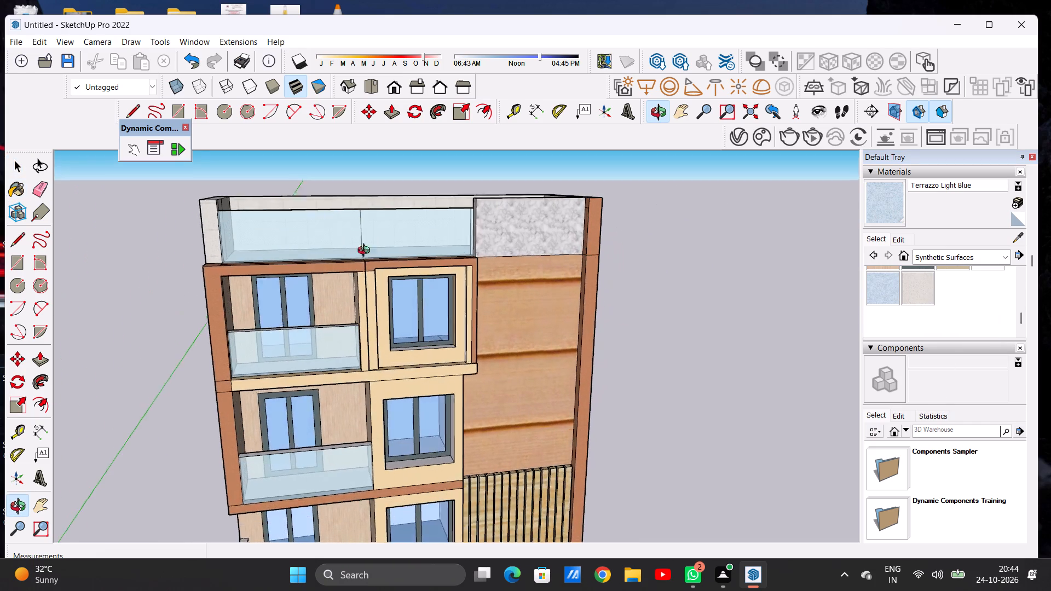
middle_click_drag(366, 252, 325, 258)
scroll(496, 300, "down", 6)
scroll(515, 312, "up", 1)
scroll(506, 305, "down", 3)
scroll(506, 311, "up", 1)
scroll(506, 313, "down", 1)
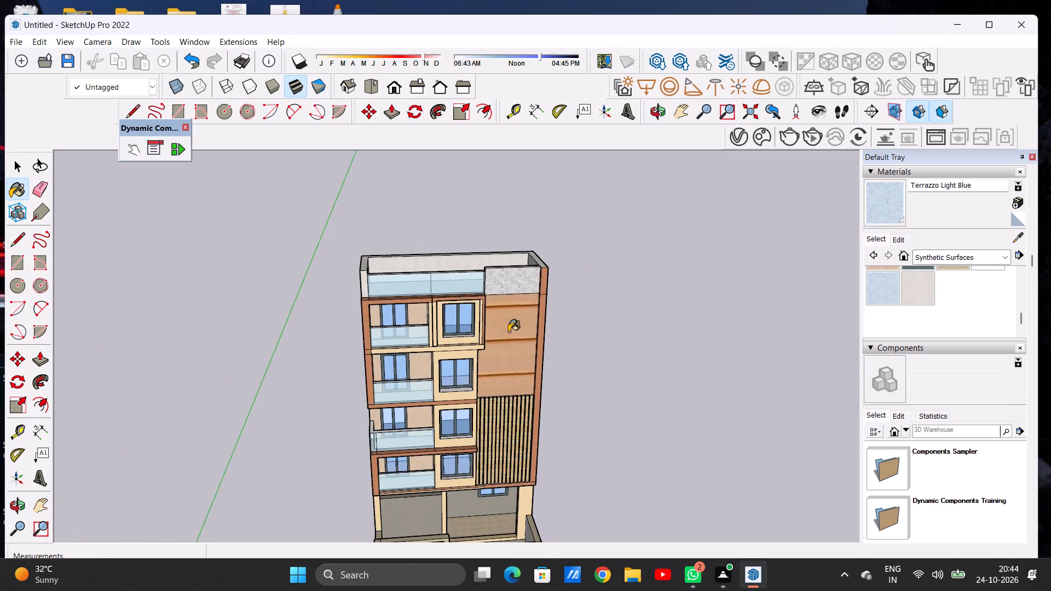
middle_click_drag(503, 406, 479, 374)
scroll(480, 340, "down", 13)
scroll(525, 429, "up", 4)
scroll(511, 431, "down", 2)
scroll(505, 431, "up", 9)
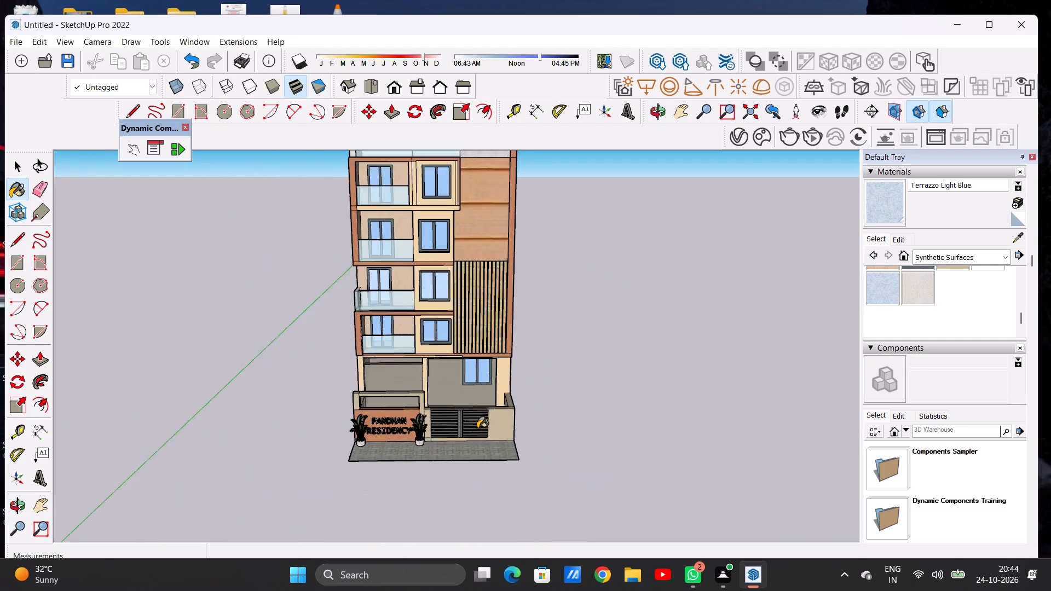
scroll(470, 445, "down", 6)
scroll(484, 274, "up", 6)
middle_click_drag(493, 344, 466, 333)
scroll(508, 313, "down", 6)
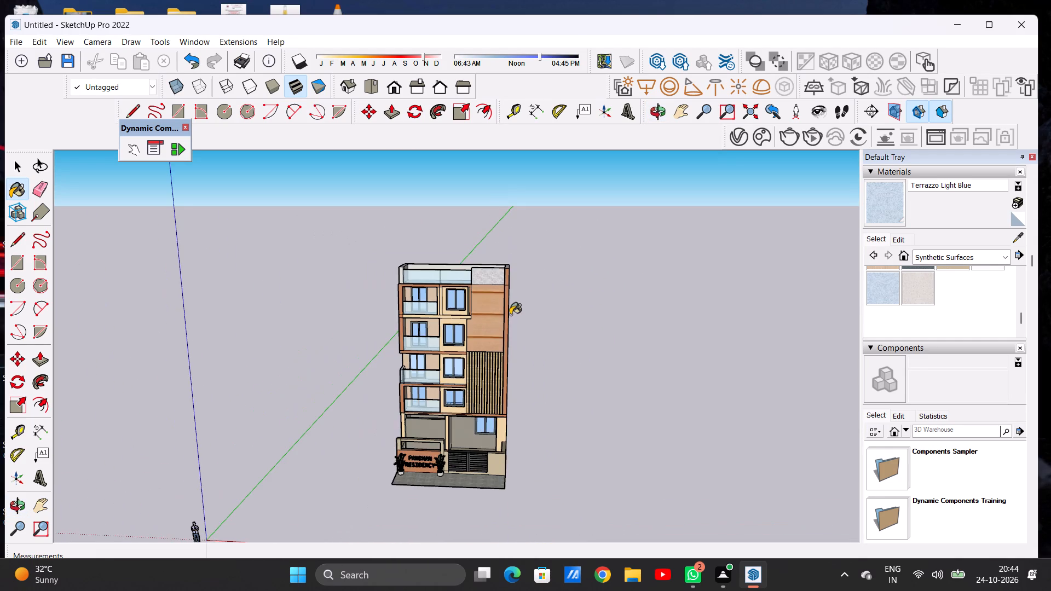
middle_click_drag(480, 362, 452, 408)
scroll(490, 332, "up", 2)
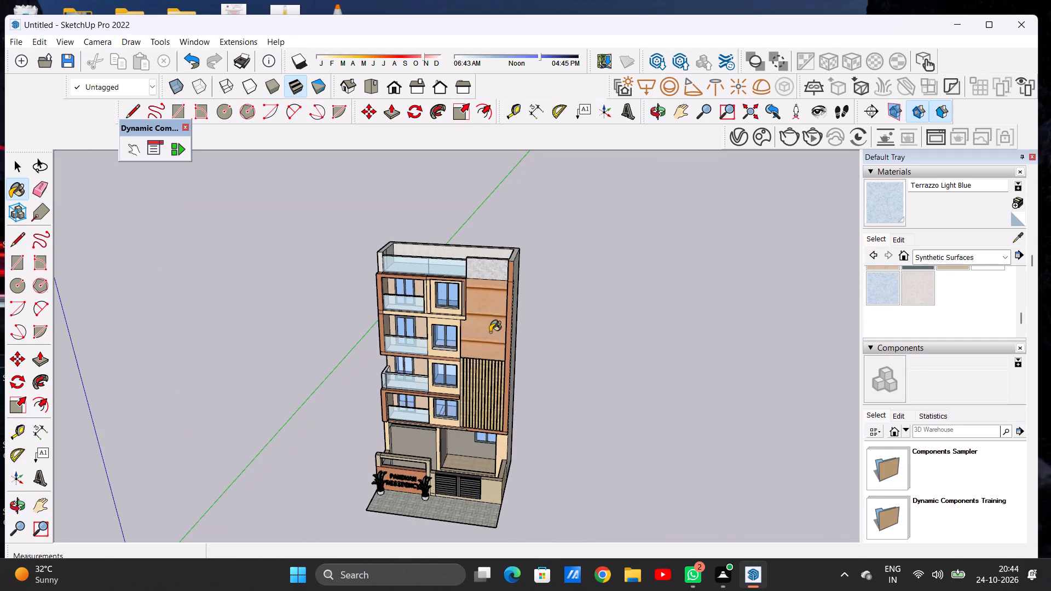
key("space")
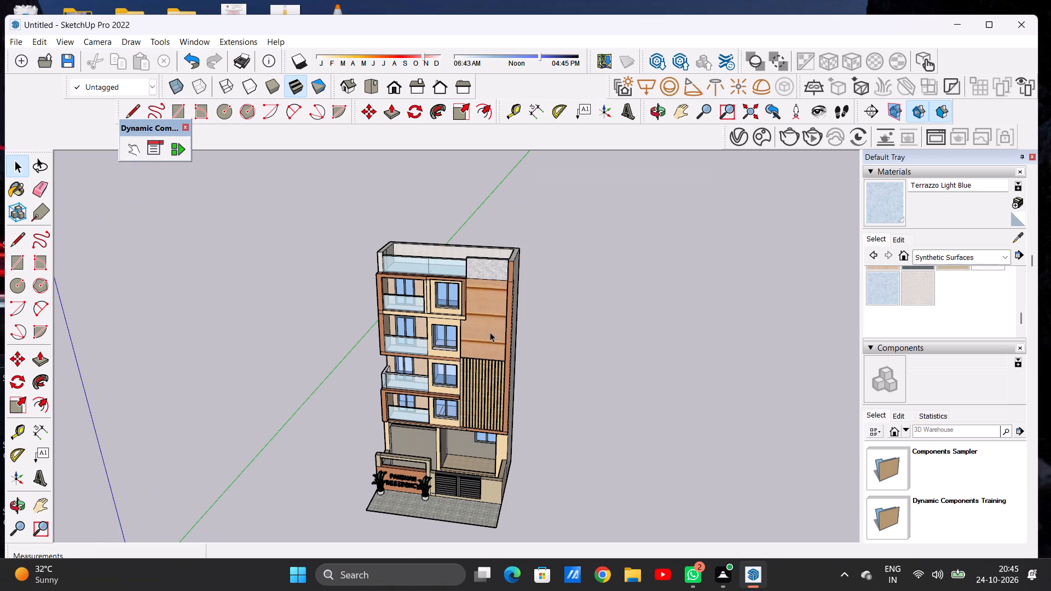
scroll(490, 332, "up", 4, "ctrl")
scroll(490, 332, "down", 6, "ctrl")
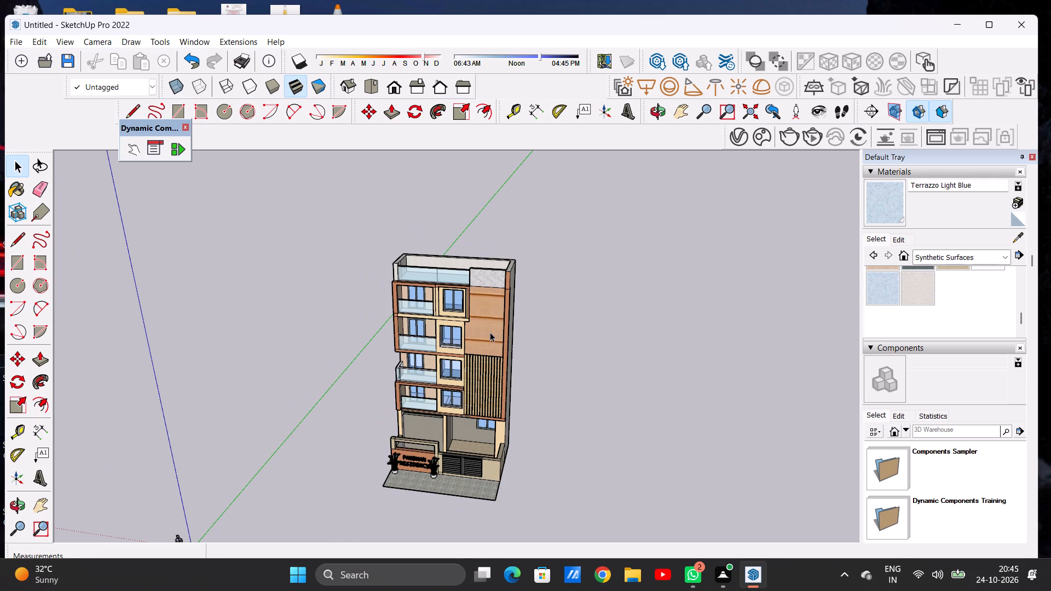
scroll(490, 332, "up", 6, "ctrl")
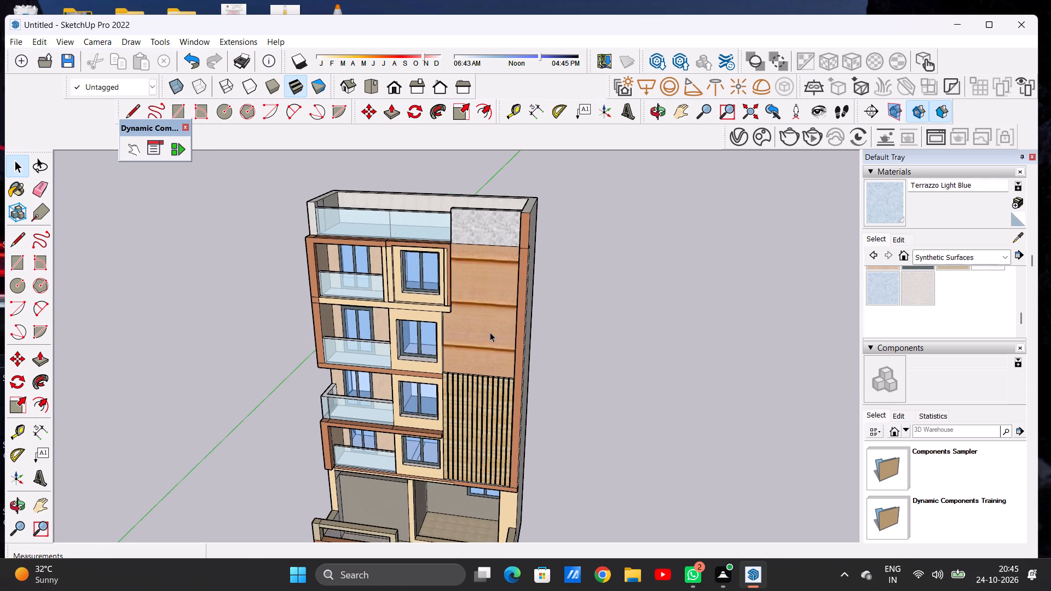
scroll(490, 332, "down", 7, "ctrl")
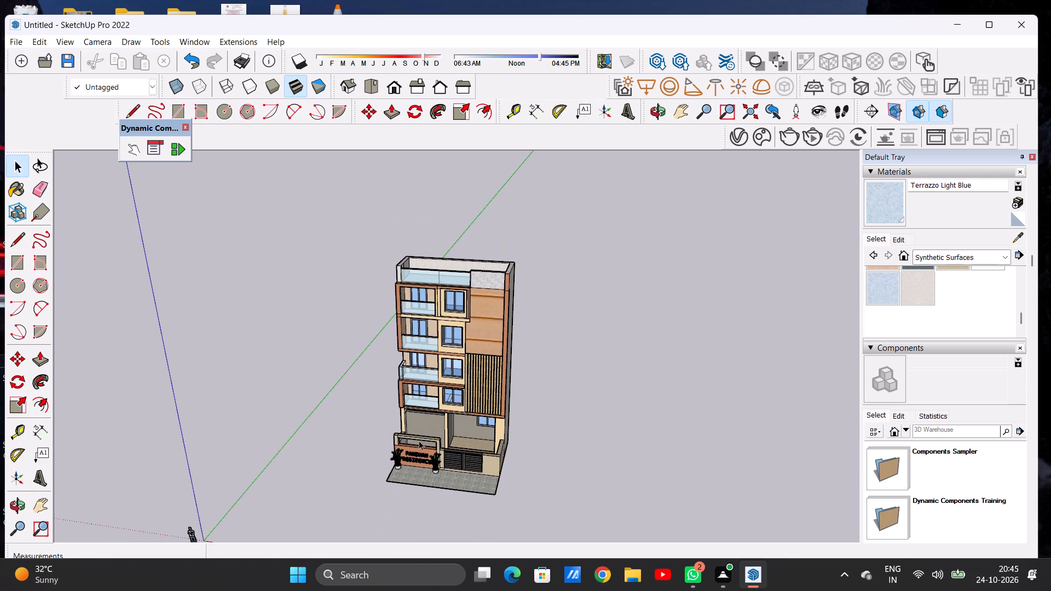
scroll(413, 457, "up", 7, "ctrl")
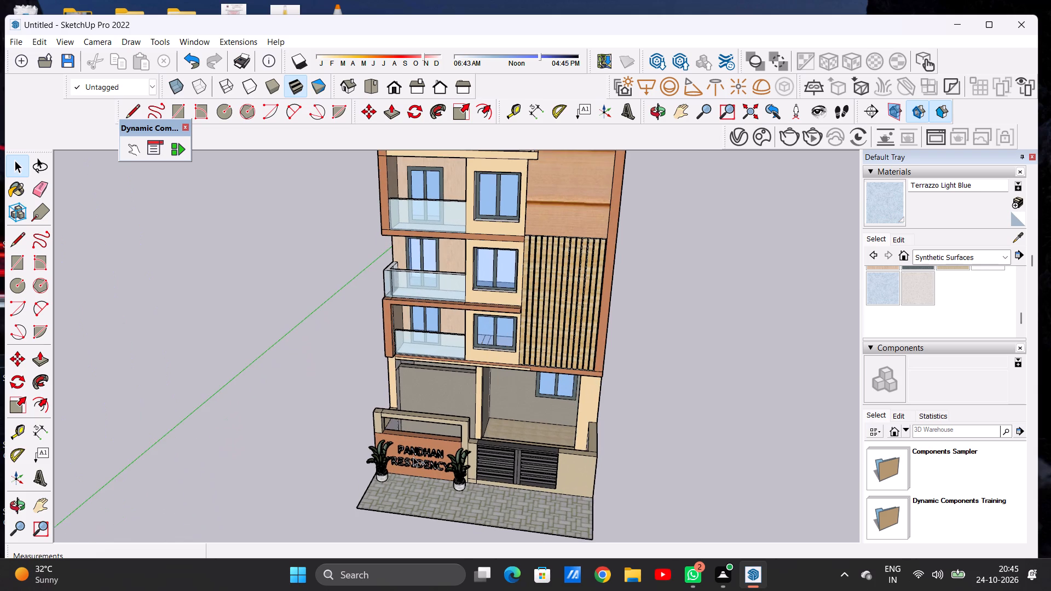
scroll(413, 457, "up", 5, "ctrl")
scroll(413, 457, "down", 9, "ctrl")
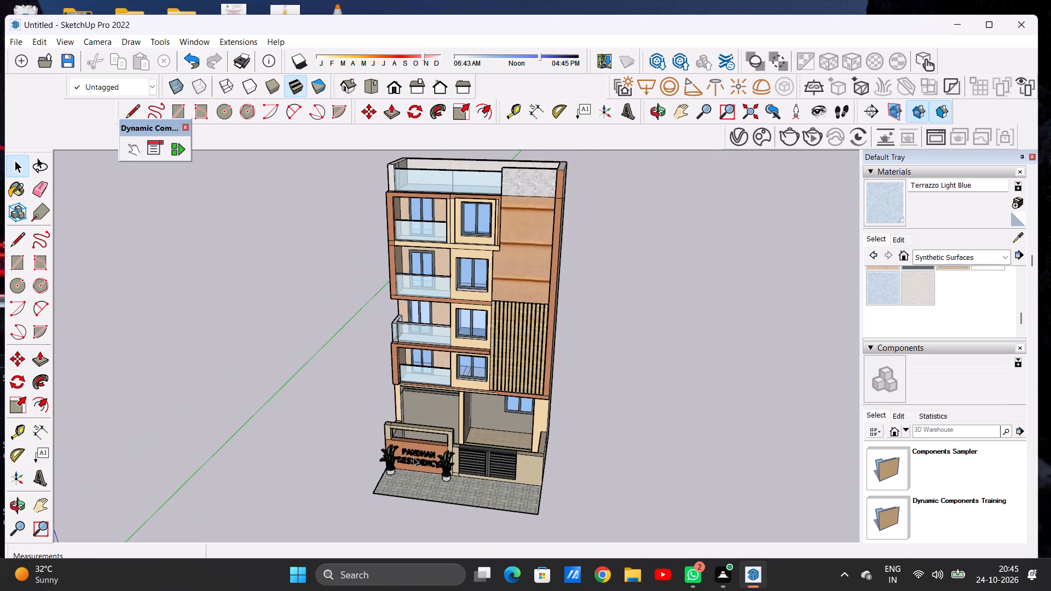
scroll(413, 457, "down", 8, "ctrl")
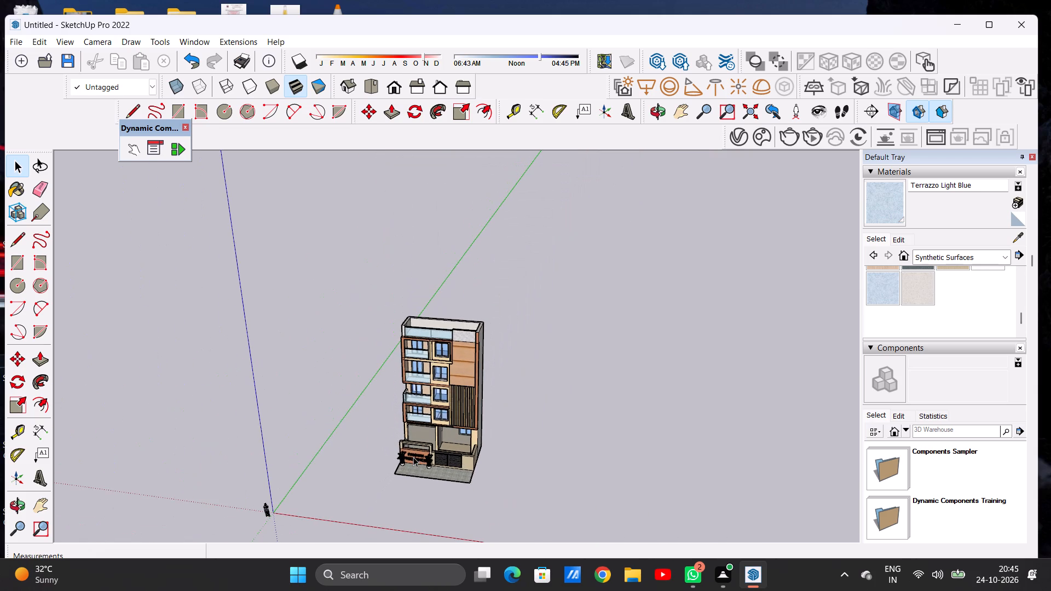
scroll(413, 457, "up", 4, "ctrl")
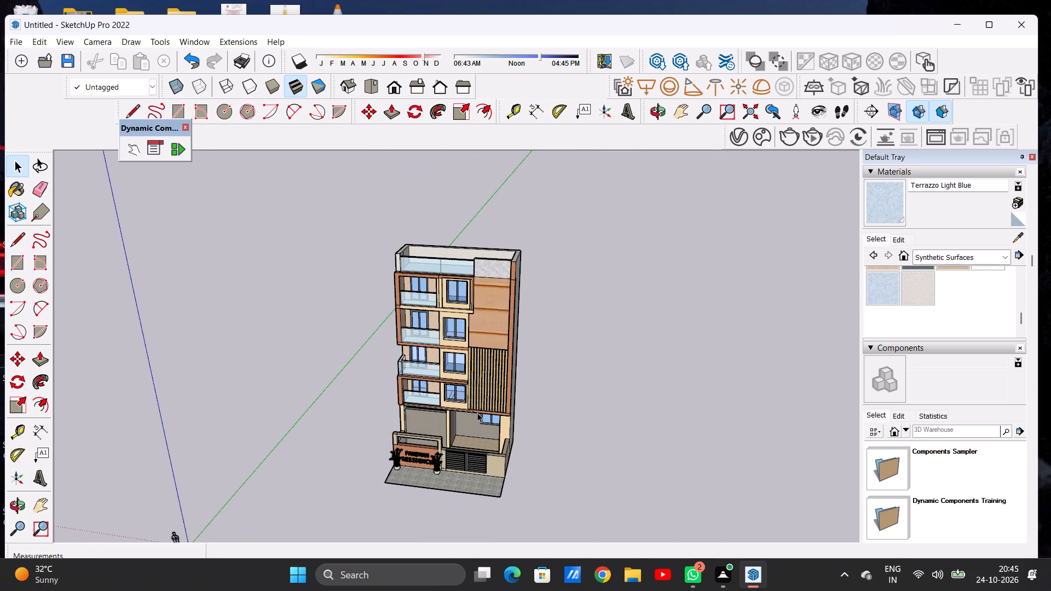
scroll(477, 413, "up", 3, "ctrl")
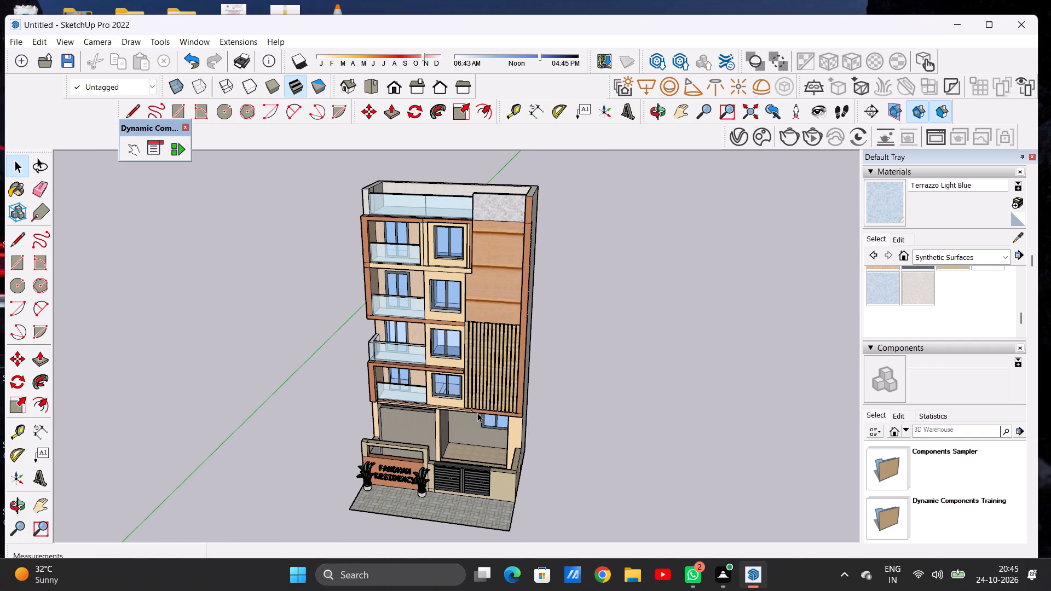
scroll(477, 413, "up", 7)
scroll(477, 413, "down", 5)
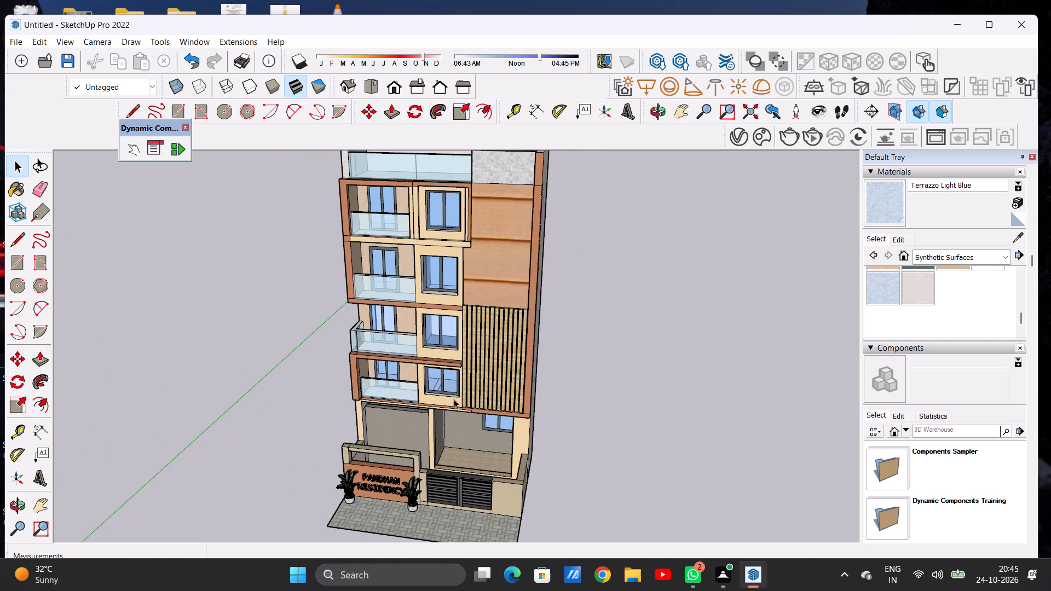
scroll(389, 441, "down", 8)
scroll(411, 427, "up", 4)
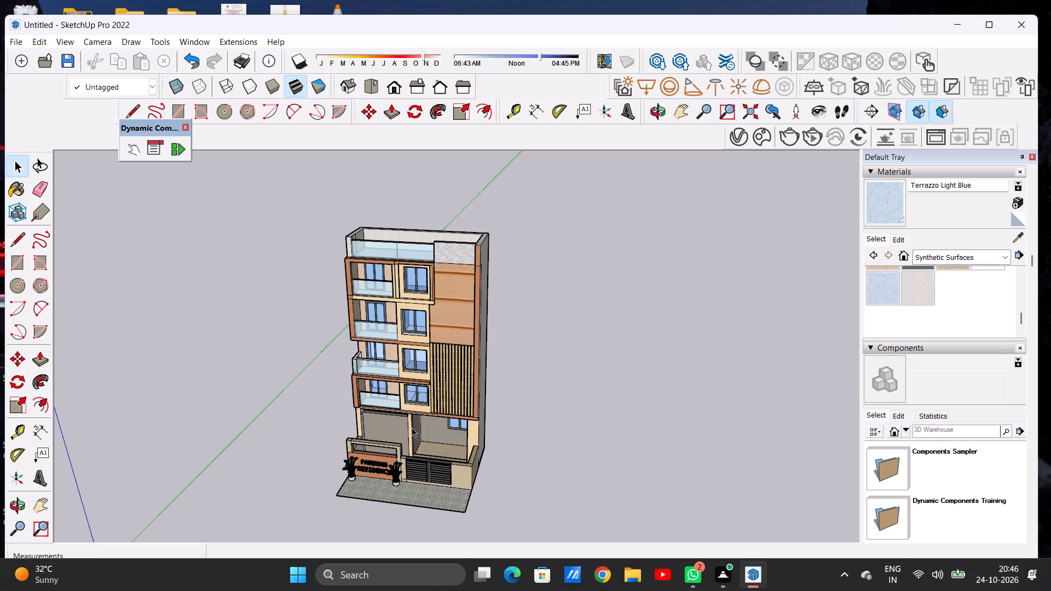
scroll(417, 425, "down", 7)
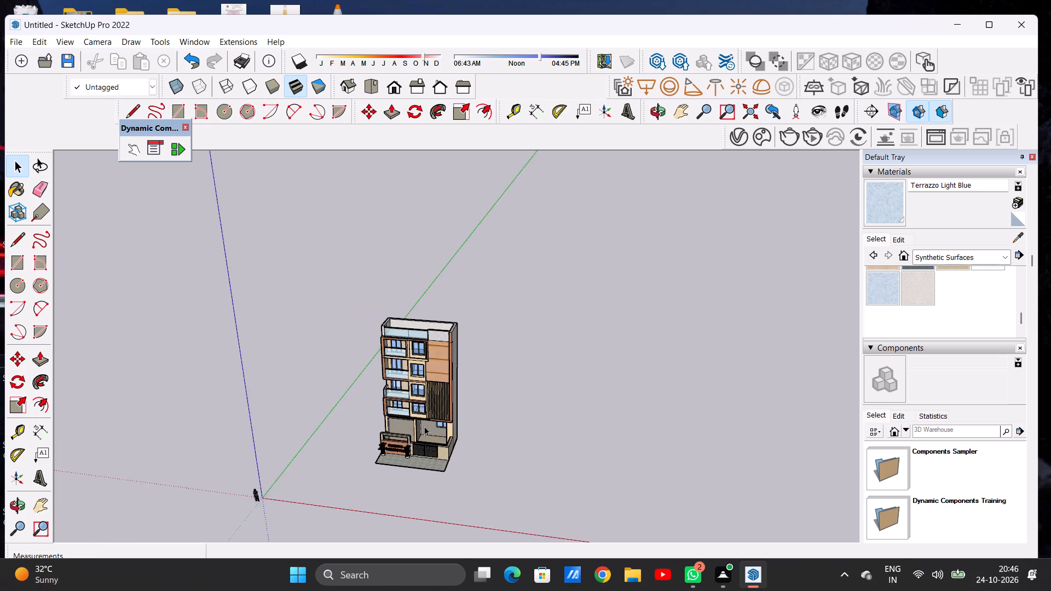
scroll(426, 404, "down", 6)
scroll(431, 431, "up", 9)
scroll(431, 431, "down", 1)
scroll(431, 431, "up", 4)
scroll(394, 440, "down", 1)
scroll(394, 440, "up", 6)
Examine the PANDHAN RESIDENCY sign wall, potted plants and gate up close, and the whole house from a distance.
scroll(362, 419, "up", 2)
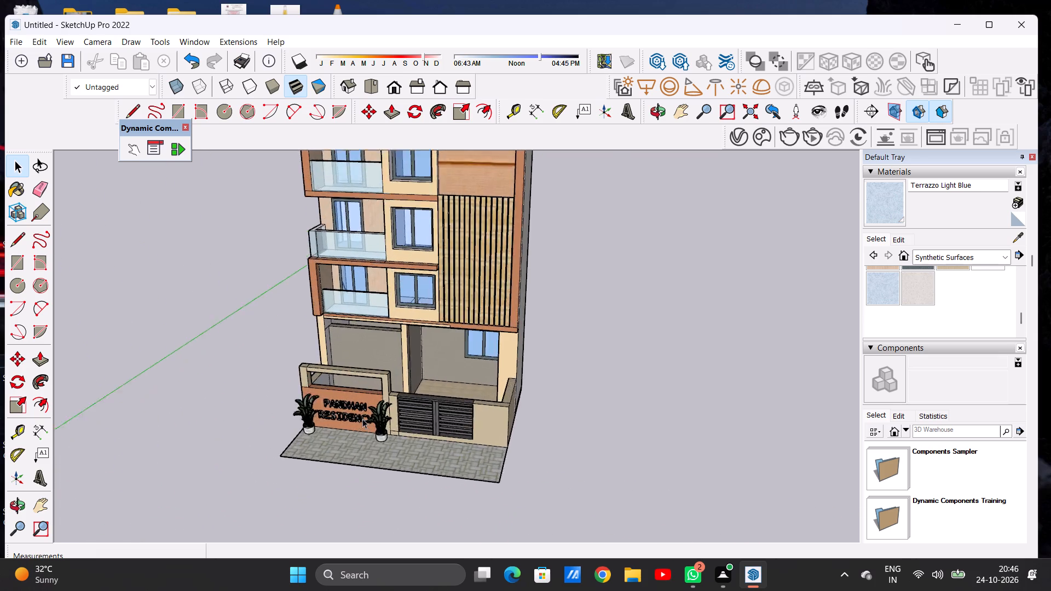
scroll(362, 419, "up", 10)
middle_click_drag(321, 409, 431, 409)
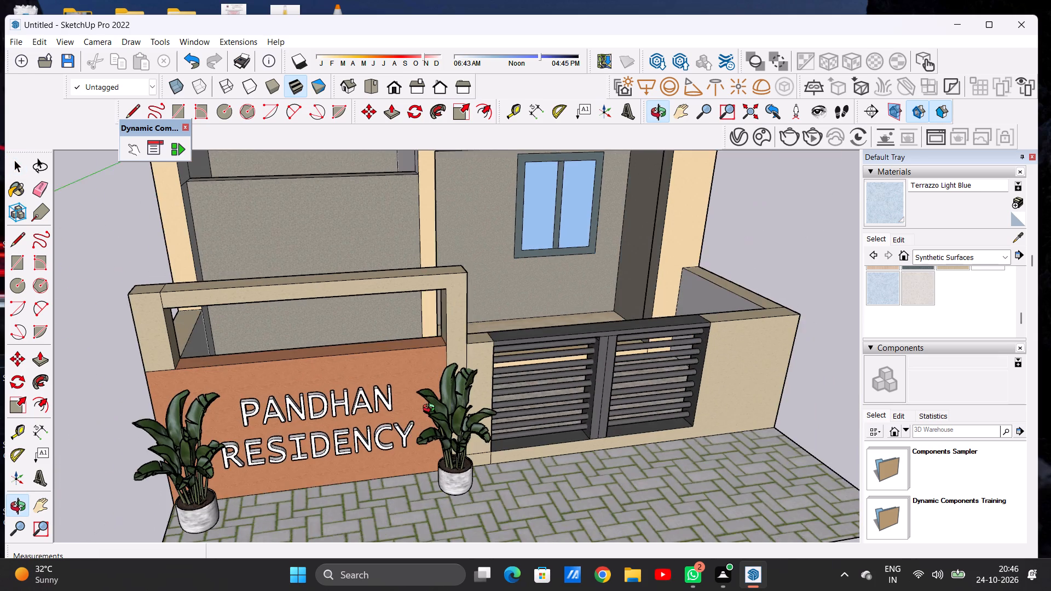
middle_click_drag(431, 409, 366, 417)
scroll(366, 417, "down", 8)
scroll(371, 395, "up", 6)
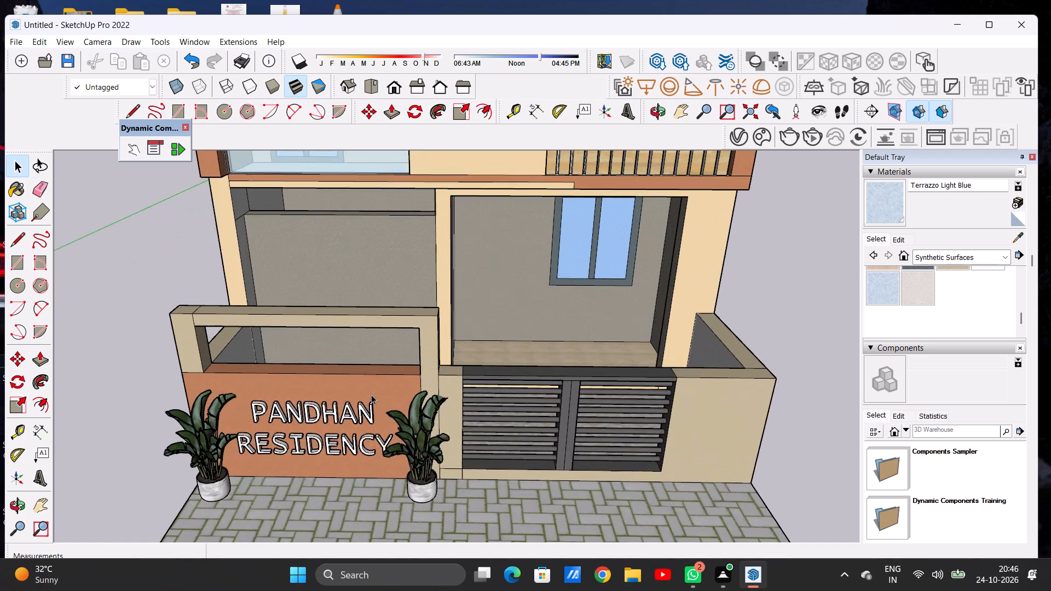
scroll(371, 395, "up", 2)
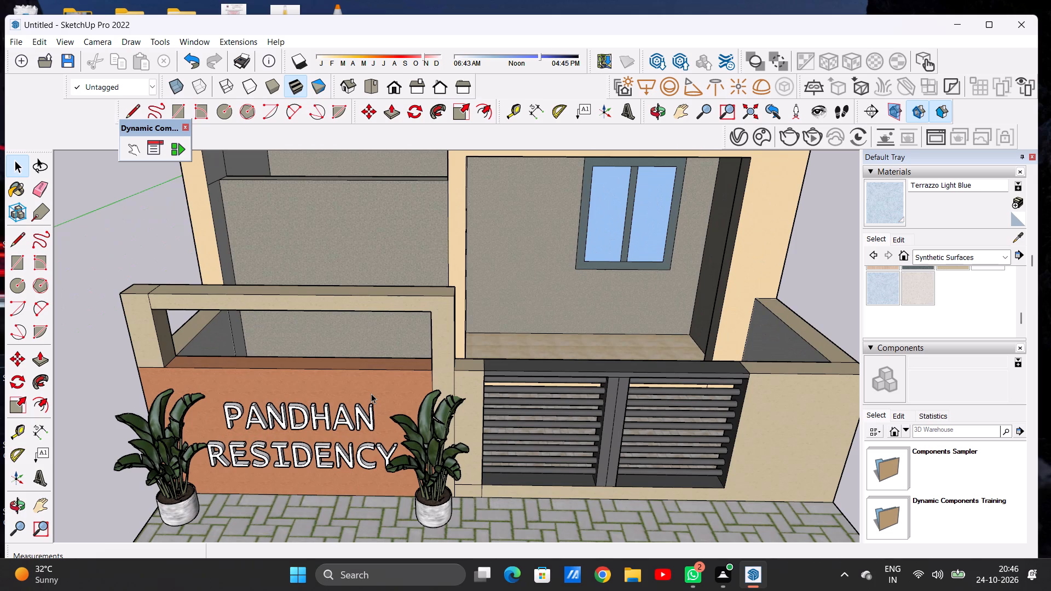
scroll(377, 401, "down", 8)
scroll(381, 408, "down", 17)
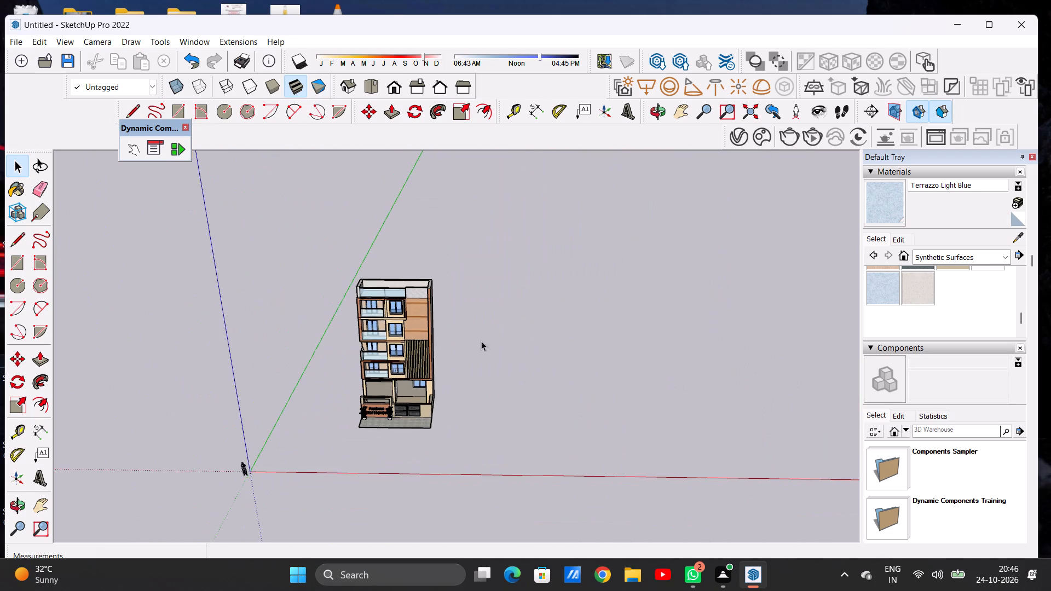
middle_click_drag(496, 333, 476, 291)
middle_click(305, 311)
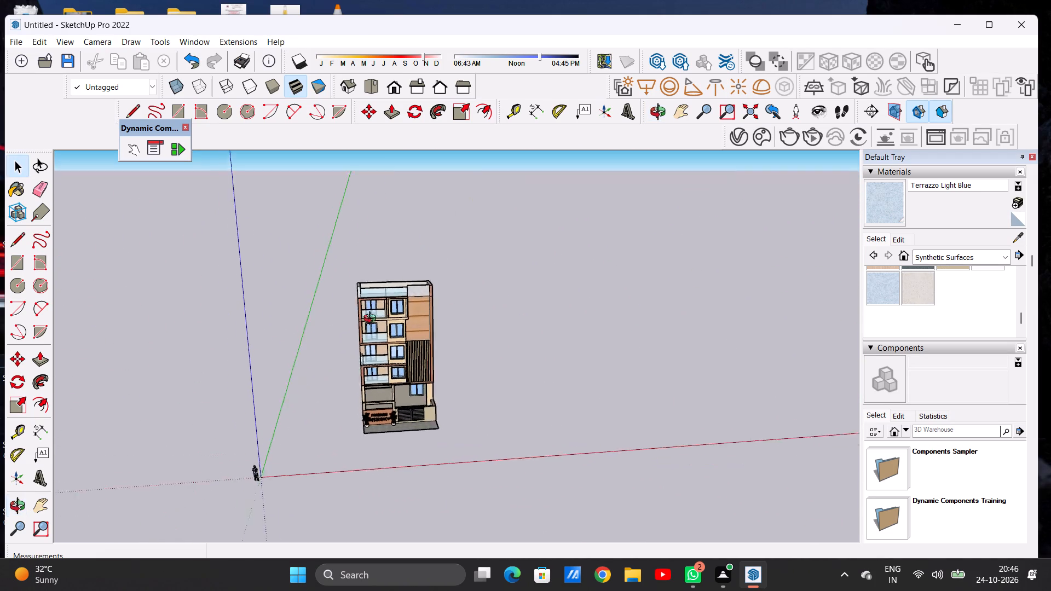
scroll(354, 305, "up", 4)
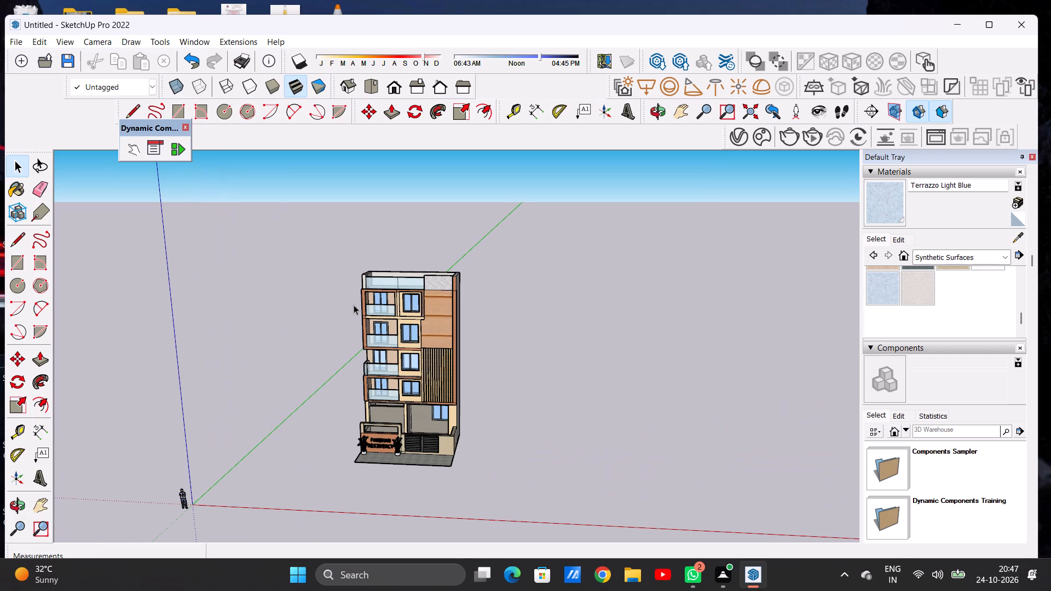
Examine the PANDHAN RESIDENCY sign wall, its raised lettering, the potted plants and the slatted gate from several angles.
scroll(389, 336, "down", 5)
scroll(401, 415, "up", 4)
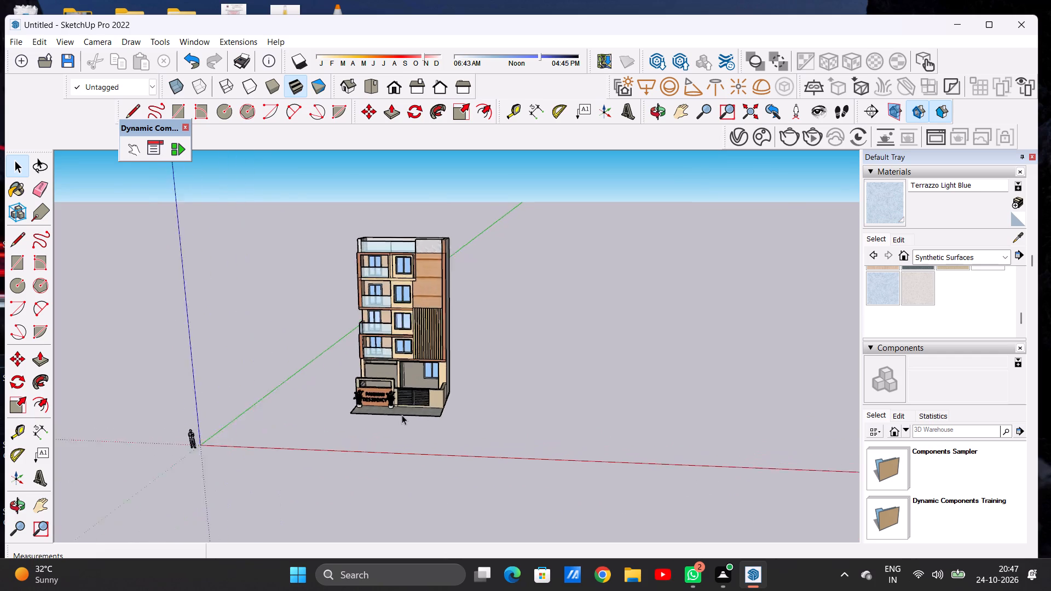
scroll(402, 415, "up", 10)
scroll(365, 374, "up", 13)
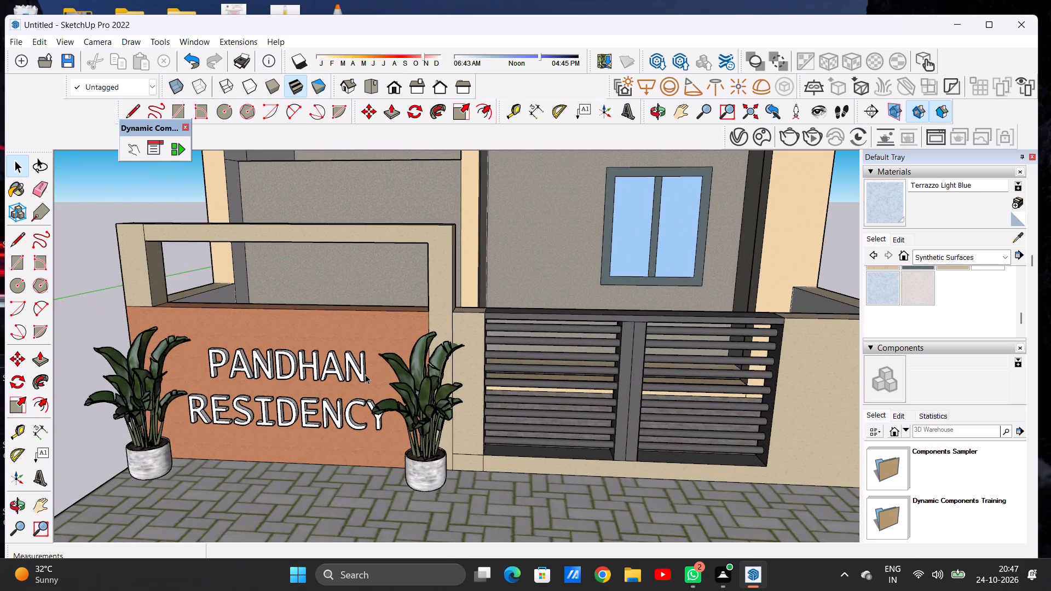
middle_click_drag(367, 362, 5, 409)
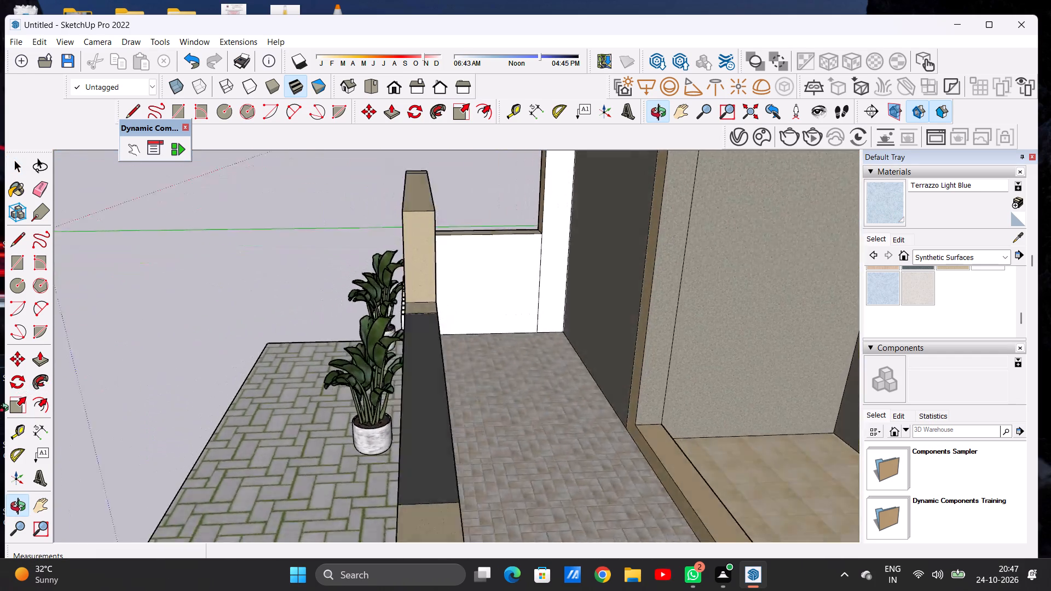
middle_click_drag(5, 409, 448, 389)
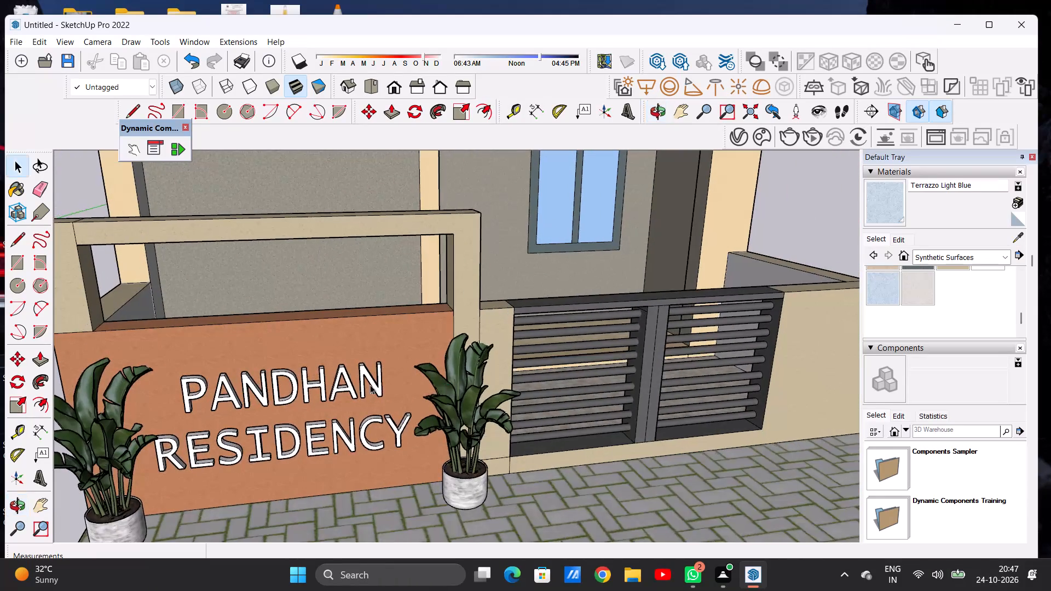
scroll(372, 378, "down", 13)
middle_click_drag(388, 403, 368, 373)
scroll(375, 369, "up", 5)
scroll(375, 369, "down", 1)
scroll(375, 369, "up", 6)
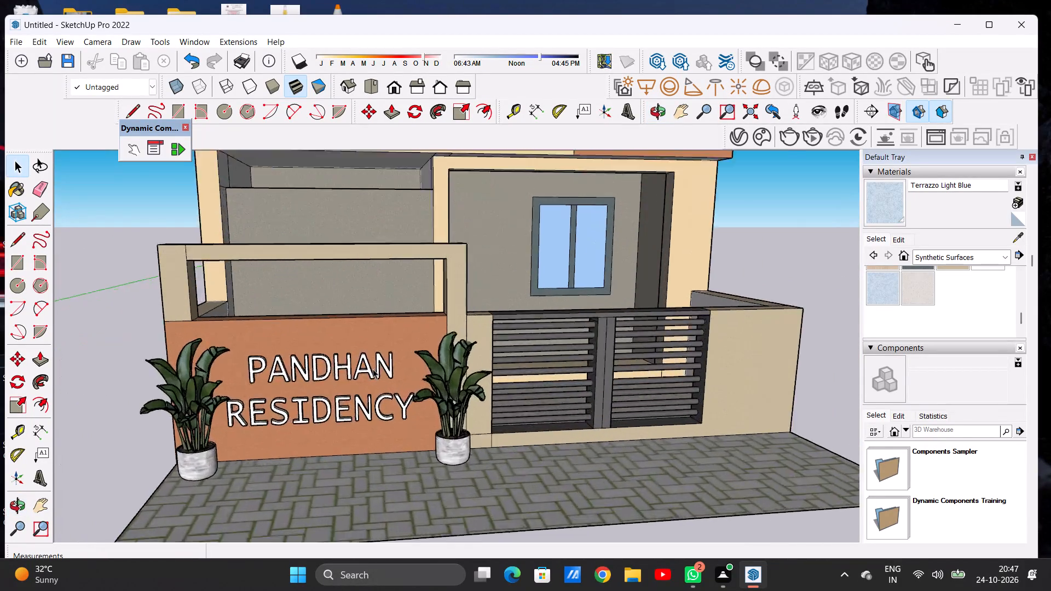
scroll(373, 369, "up", 4)
middle_click_drag(368, 368, 287, 379)
scroll(222, 350, "up", 1)
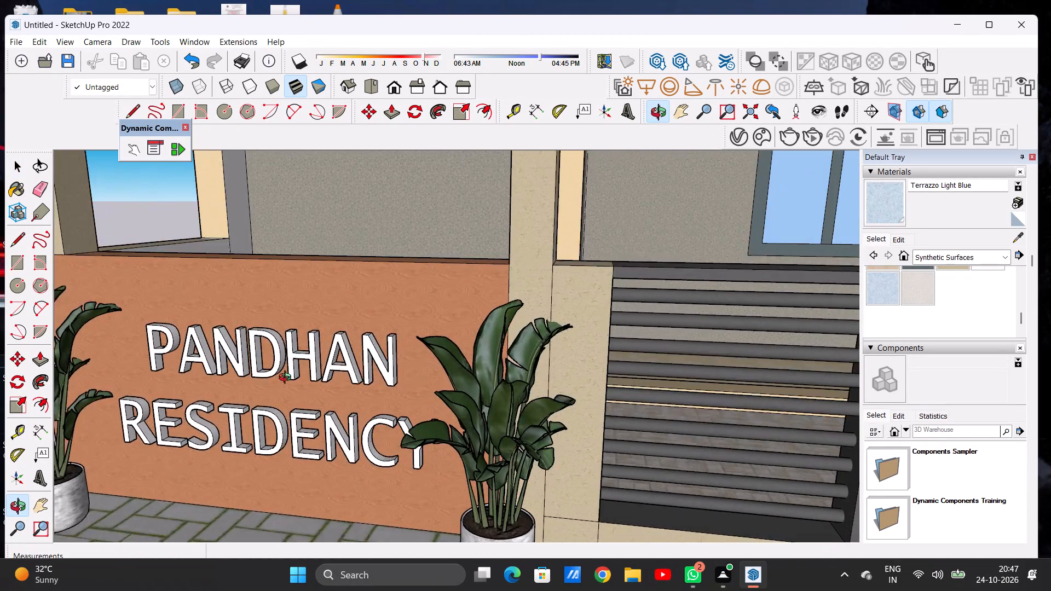
middle_click_drag(287, 379, 343, 367)
scroll(343, 367, "down", 8)
scroll(348, 370, "up", 10)
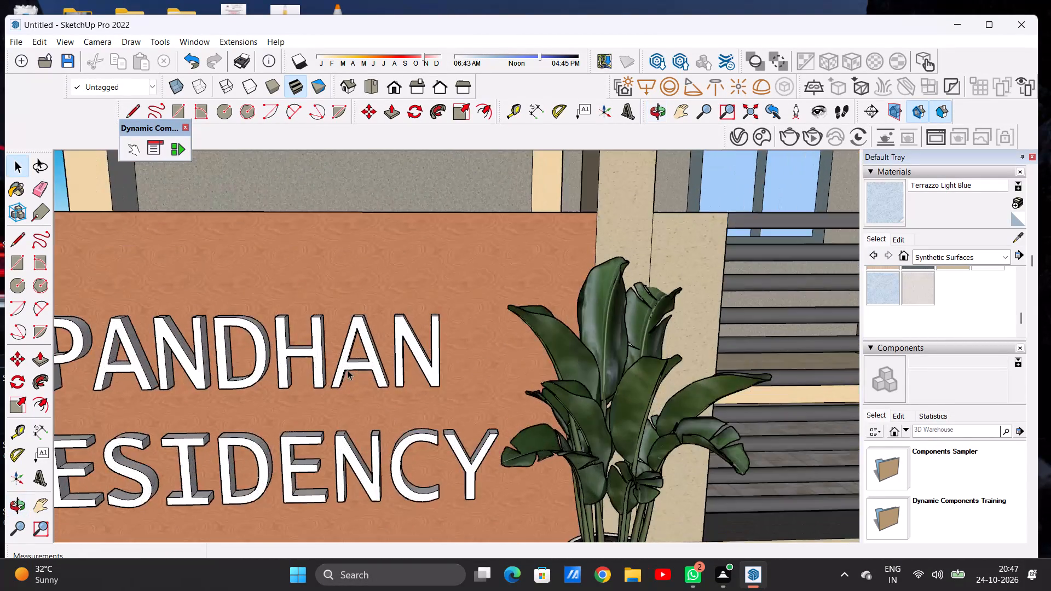
scroll(353, 370, "down", 9)
middle_click_drag(343, 379, 333, 378)
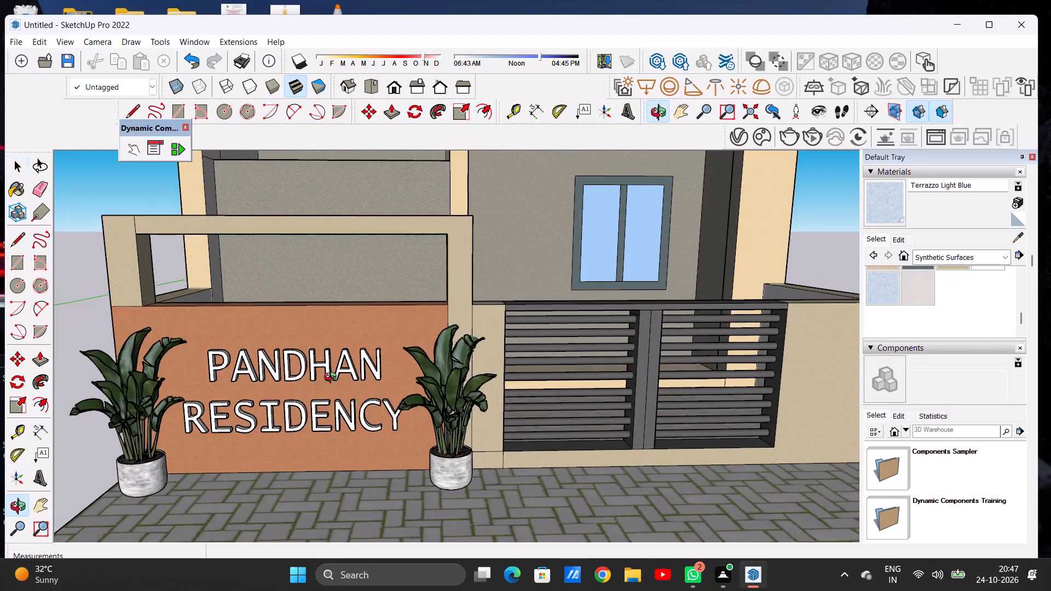
middle_click_drag(333, 378, 371, 399)
scroll(365, 387, "up", 7)
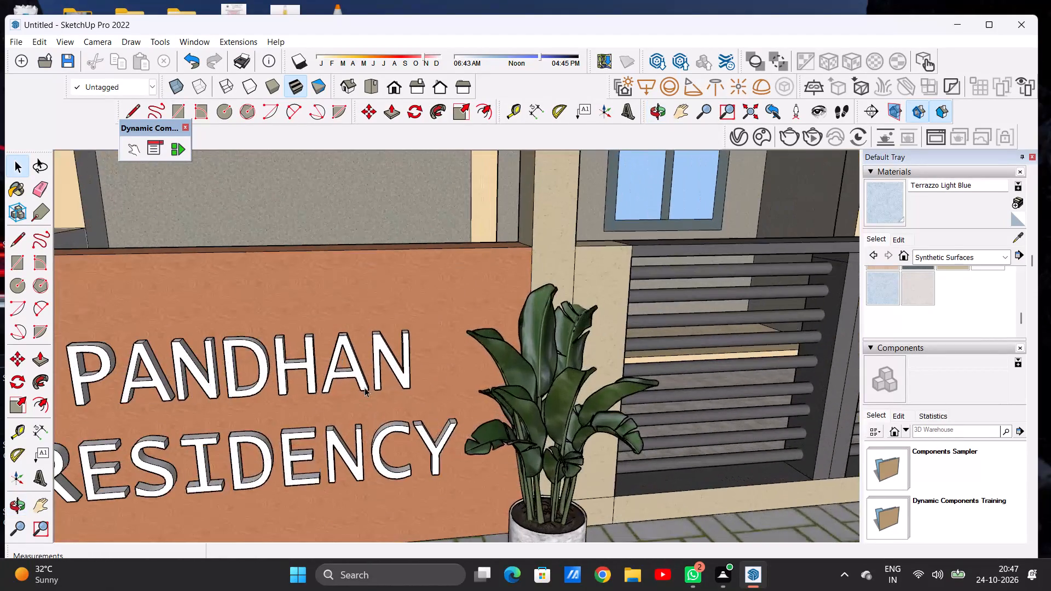
scroll(375, 385, "down", 6)
middle_click_drag(224, 390, 395, 393)
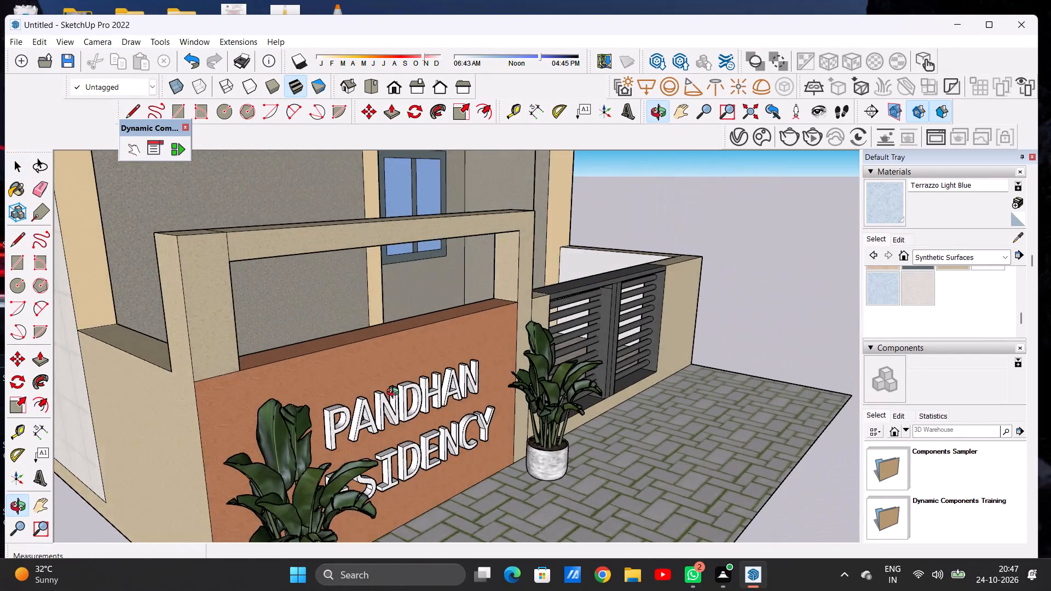
middle_click_drag(395, 393, 250, 399)
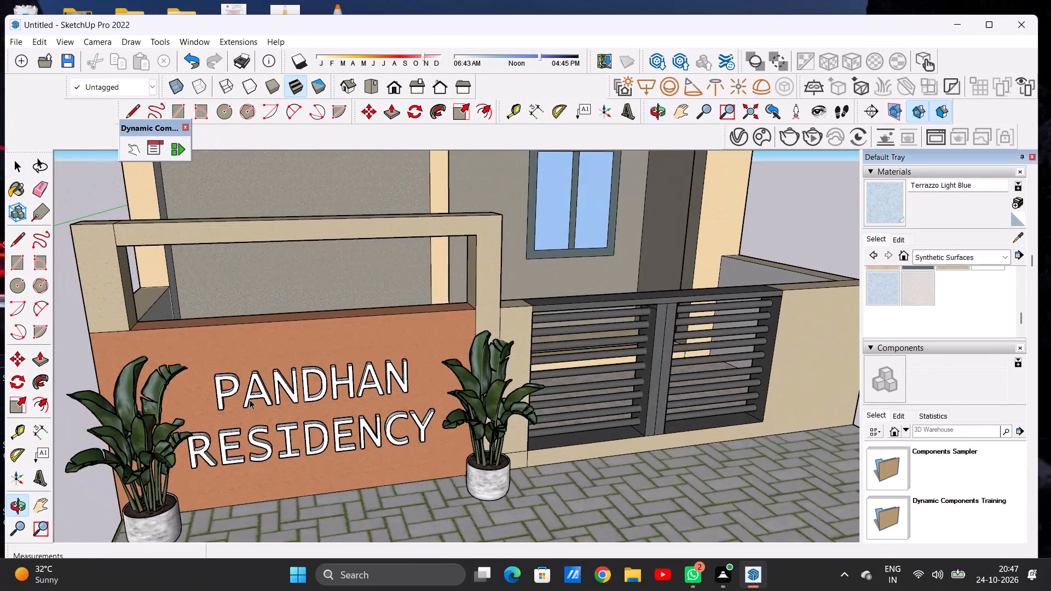
Examine the whole front facade from a distance and in the standard Front view.
scroll(252, 393, "down", 14)
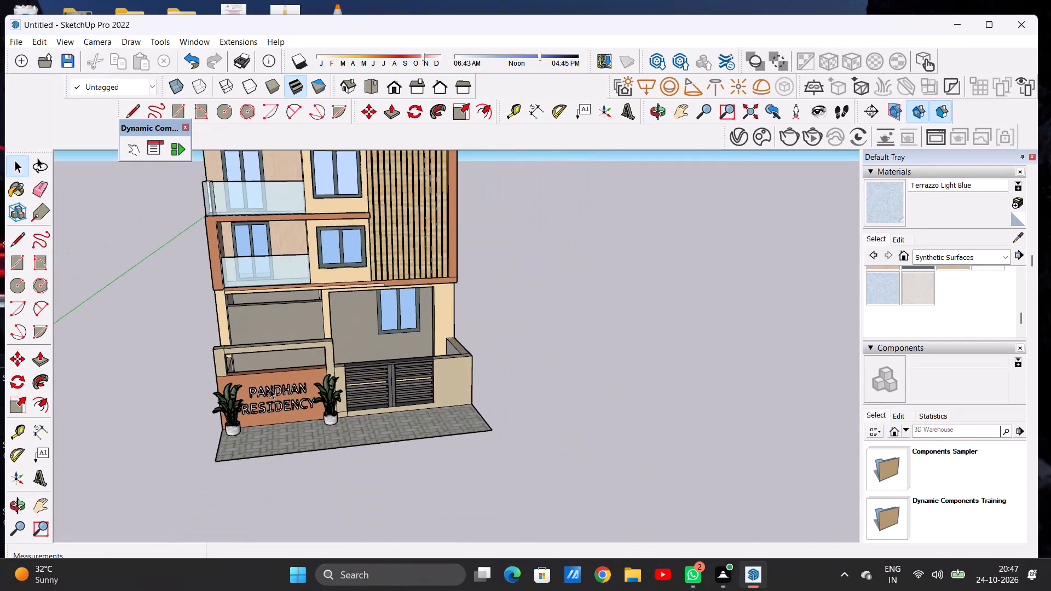
scroll(270, 389, "down", 5)
scroll(299, 427, "down", 9)
scroll(310, 344, "down", 1)
scroll(310, 341, "up", 6)
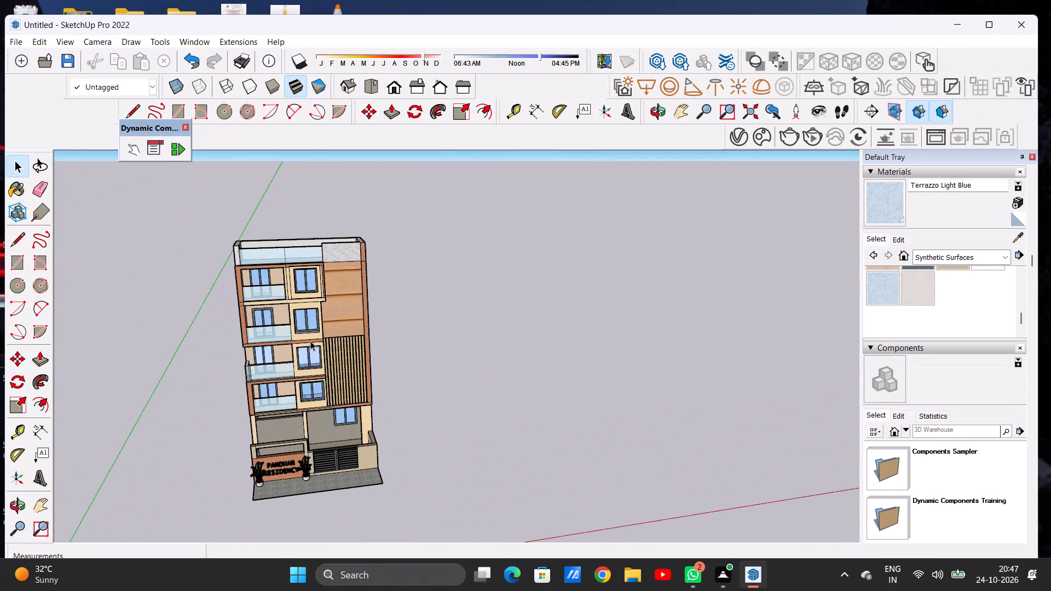
scroll(310, 316, "up", 6)
scroll(326, 363, "down", 5)
middle_click_drag(327, 390, 257, 430)
scroll(306, 324, "up", 7)
scroll(376, 286, "down", 5)
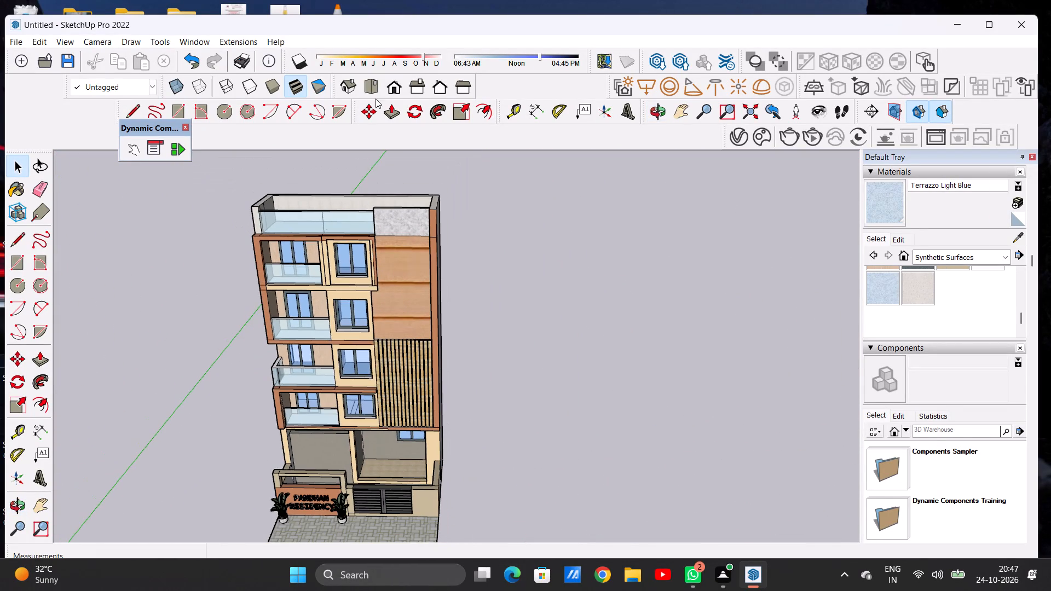
left_click(387, 85)
scroll(346, 278, "down", 2)
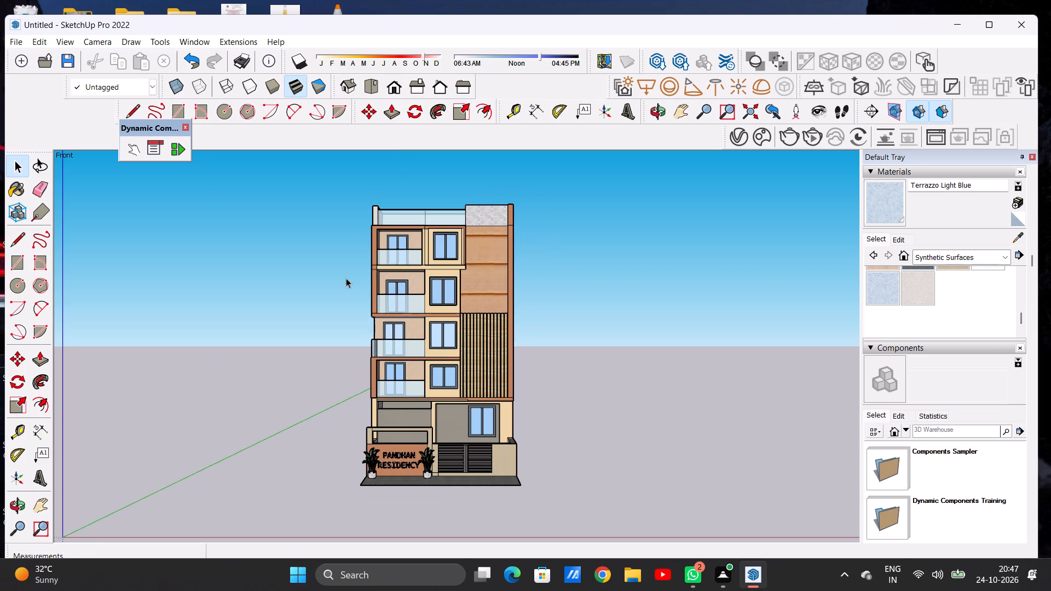
scroll(464, 221, "up", 2)
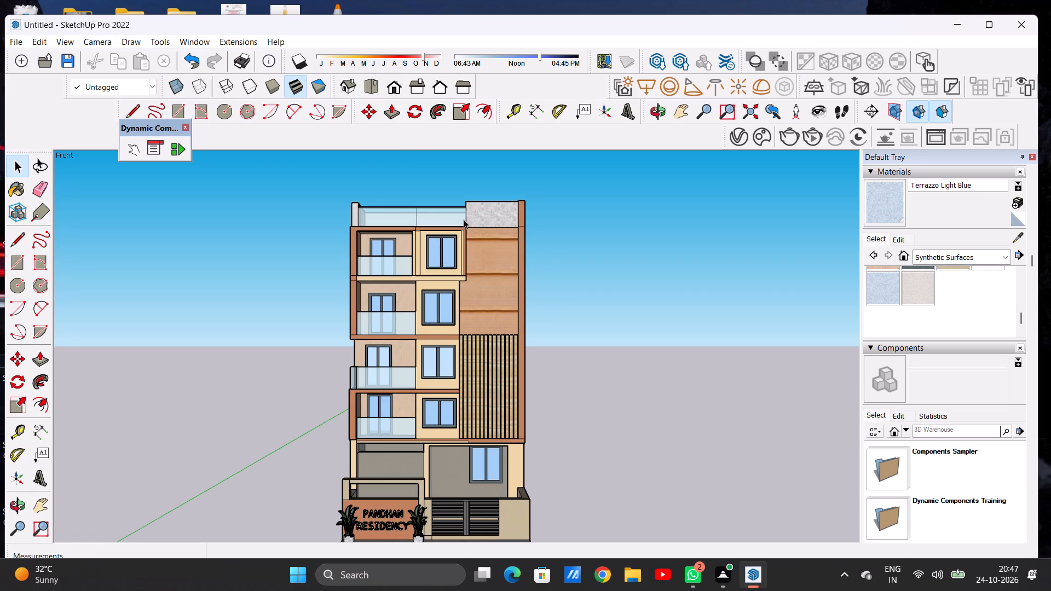
scroll(464, 219, "down", 3)
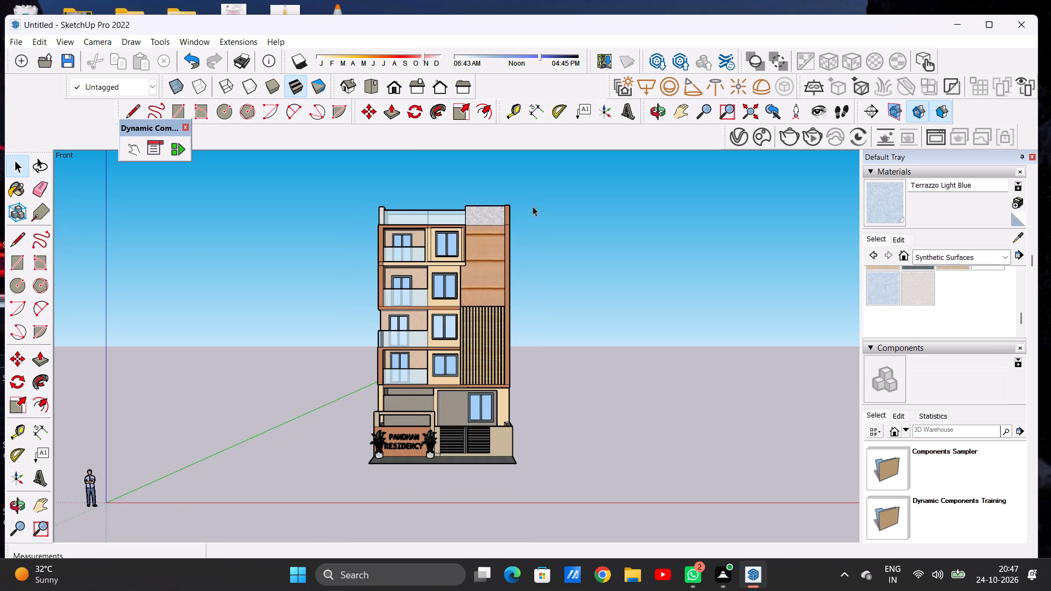
scroll(533, 206, "up", 1)
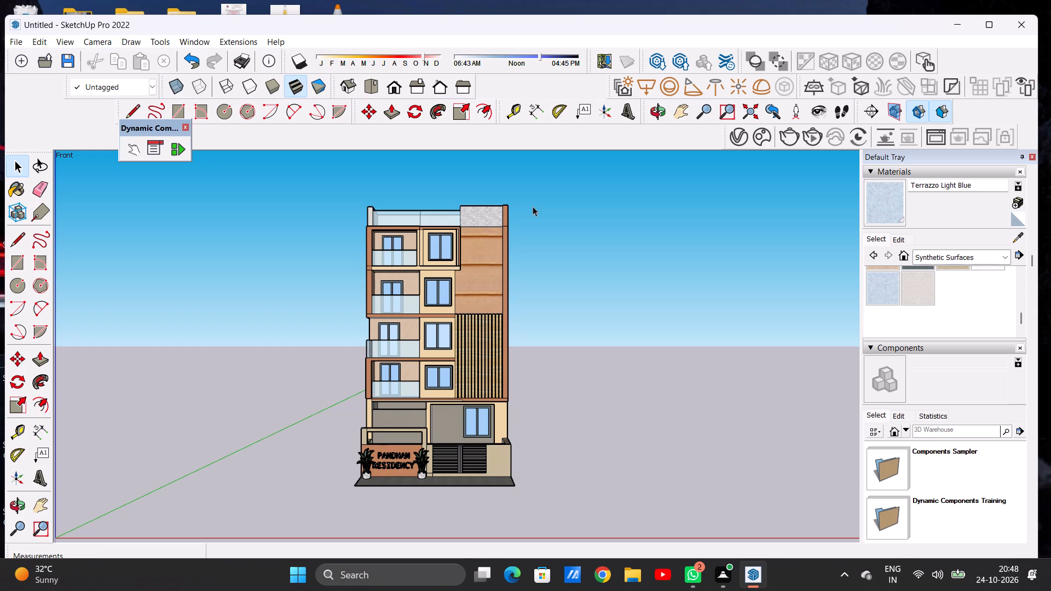
Paint the top of the marble-faced front parapet section on the roof terrace with Terrazzo Tile Light from Synthetic Surfaces.
scroll(528, 213, "up", 5)
middle_click_drag(524, 224, 327, 345)
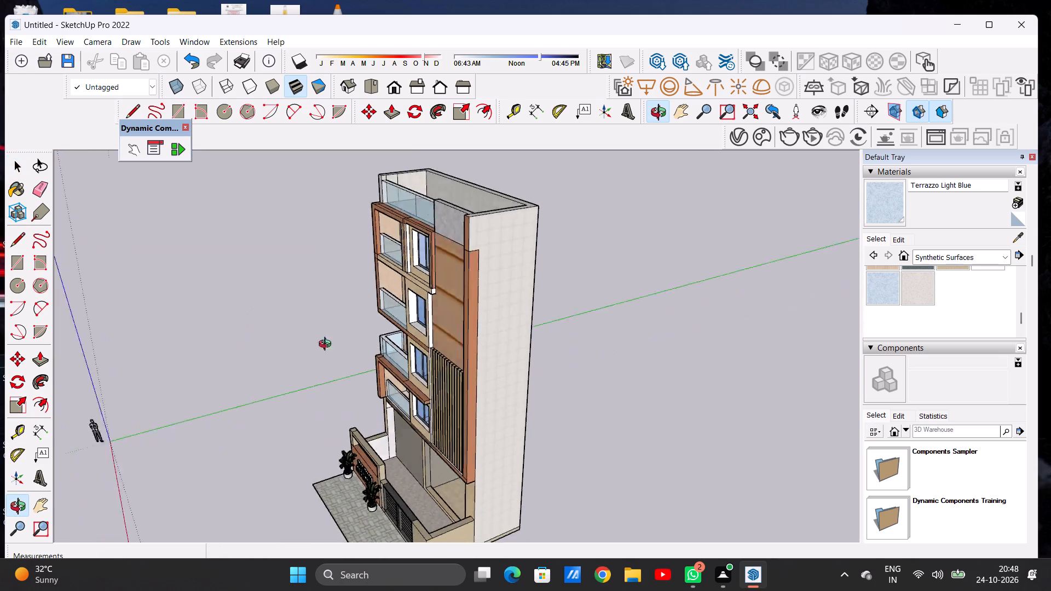
middle_click_drag(327, 345, 512, 358)
scroll(435, 235, "up", 8)
middle_click_drag(423, 212, 731, 206)
middle_click(731, 206)
middle_click_drag(457, 182, 627, 218)
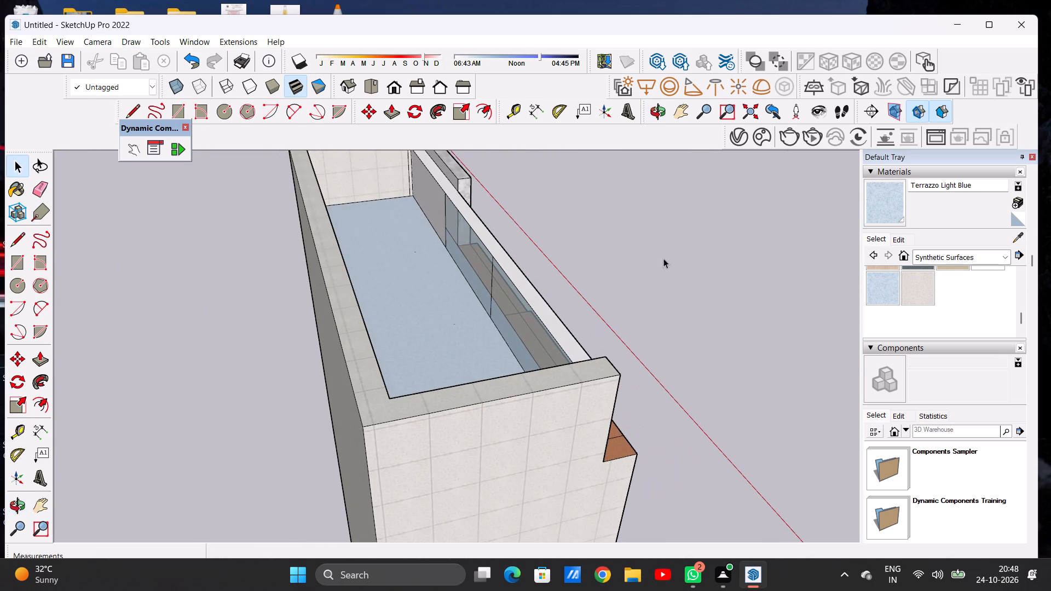
left_click(915, 286)
scroll(426, 187, "up", 2)
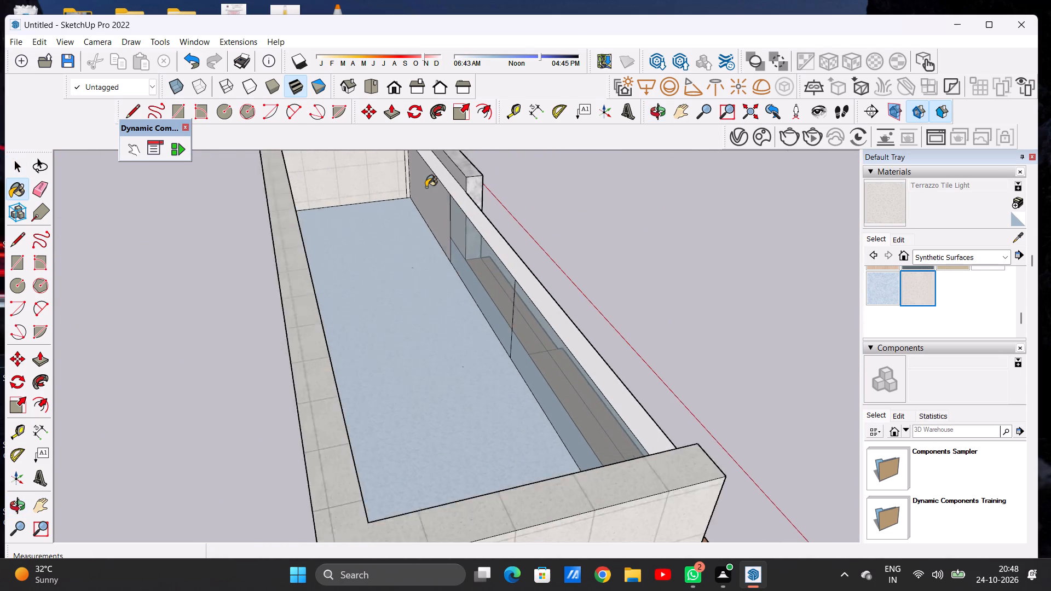
scroll(426, 187, "up", 8)
left_click(482, 207)
scroll(436, 229, "down", 5)
scroll(435, 230, "up", 1)
scroll(435, 230, "down", 13)
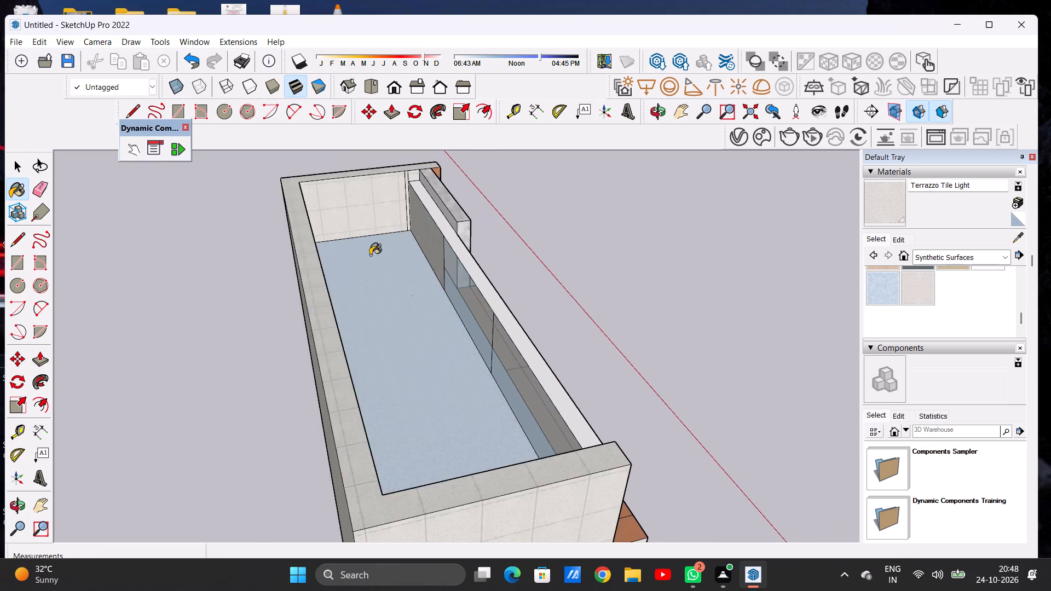
Paint the white top edge of the roof terrace's front glass railing with Terrazzo Tile Light, then leave the Paint Bucket tool.
scroll(370, 255, "down", 2)
middle_click_drag(375, 278, 22, 347)
scroll(188, 256, "up", 2)
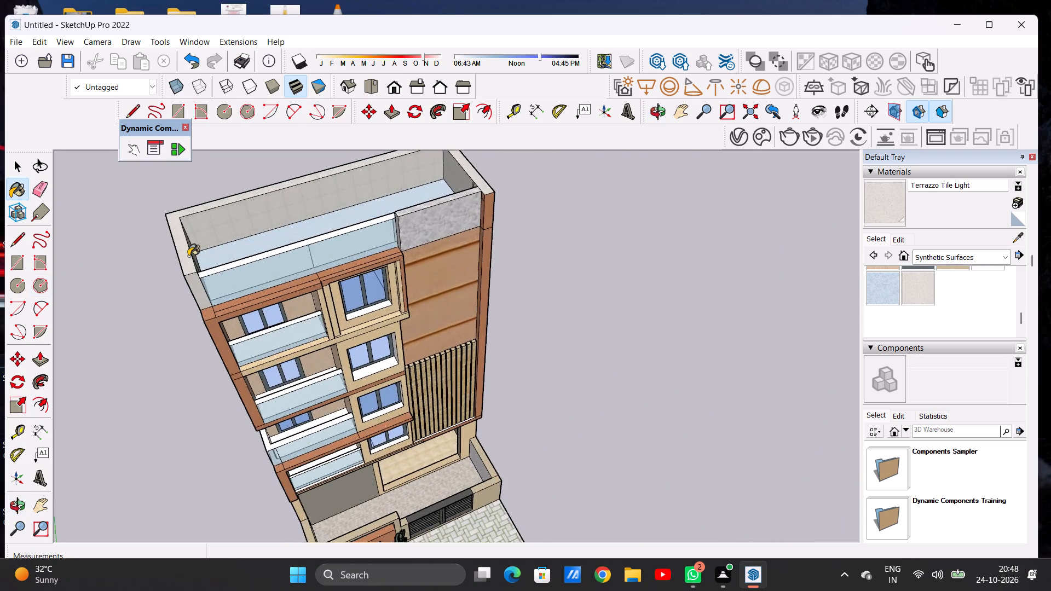
scroll(188, 256, "up", 11)
scroll(245, 277, "down", 1)
scroll(245, 277, "up", 1)
scroll(245, 277, "down", 1)
scroll(229, 271, "up", 6)
left_click(216, 279)
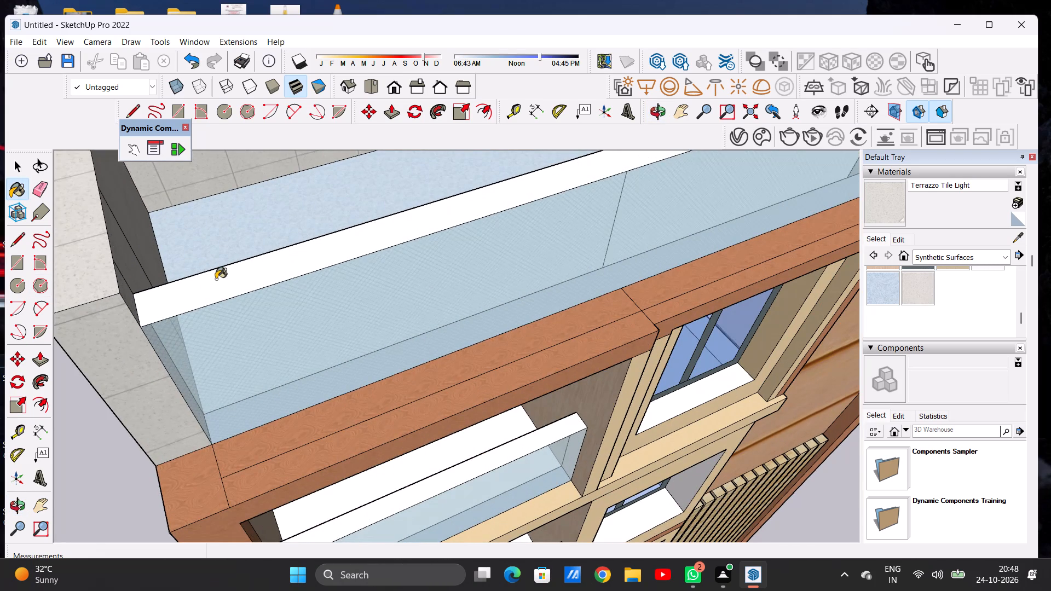
key("space")
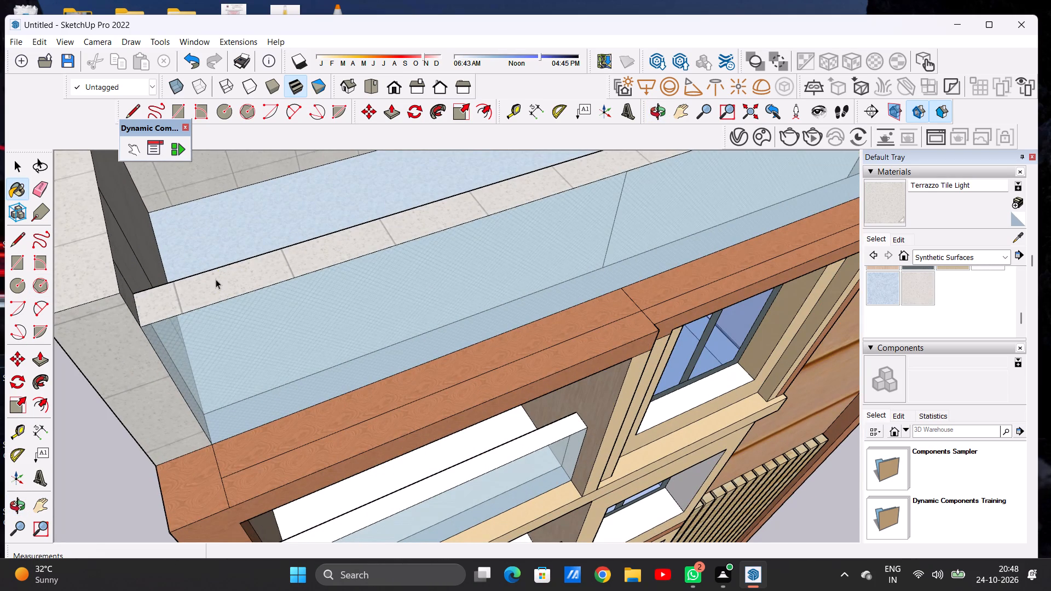
Repaint the roof terrace floor with Formica Graystone from Synthetic Surfaces, check it against the facade, and leave the Paint Bucket tool.
scroll(210, 354, "down", 19)
middle_click_drag(406, 422, 338, 433)
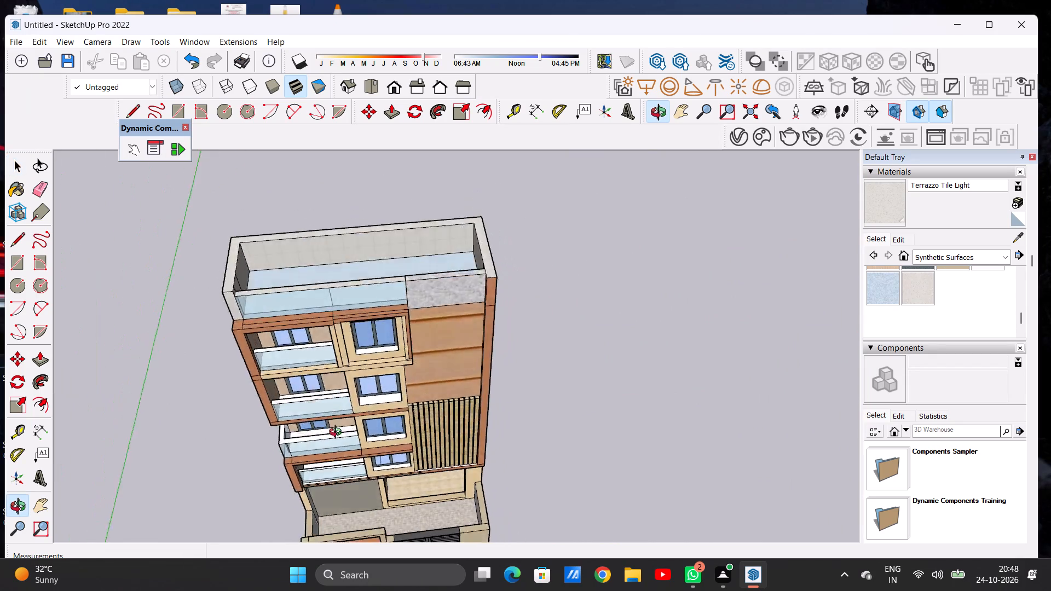
middle_click_drag(338, 433, 395, 491)
scroll(432, 351, "up", 6)
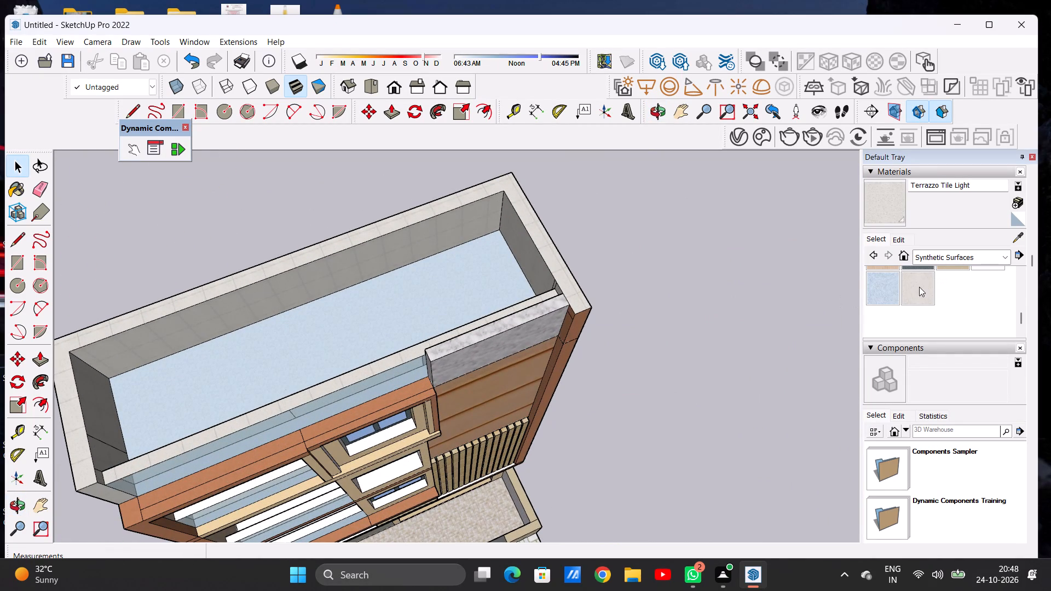
scroll(913, 292, "up", 1)
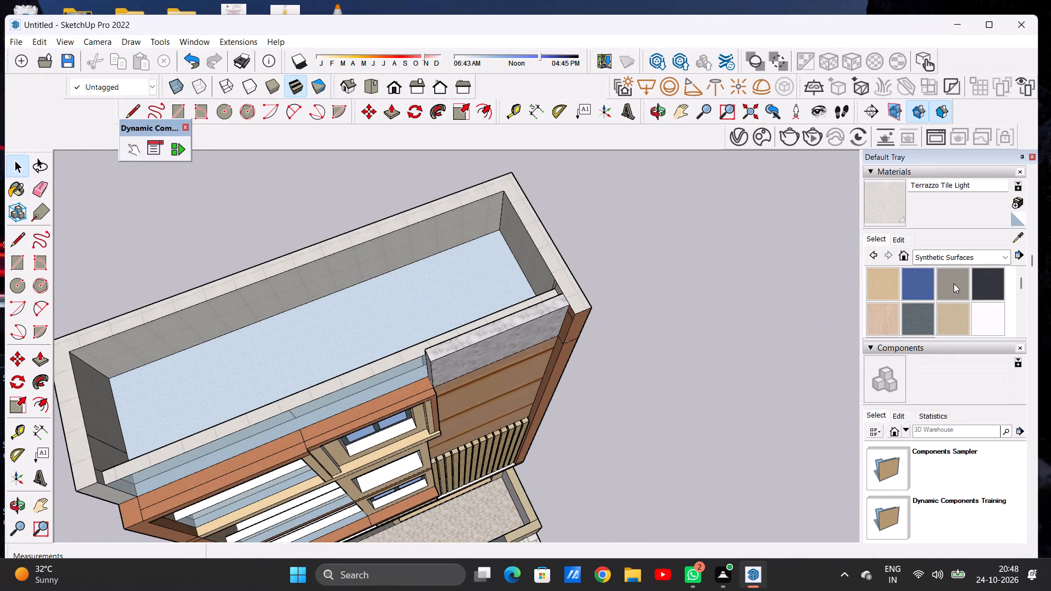
left_click(954, 283)
left_click(457, 298)
scroll(425, 298, "down", 13)
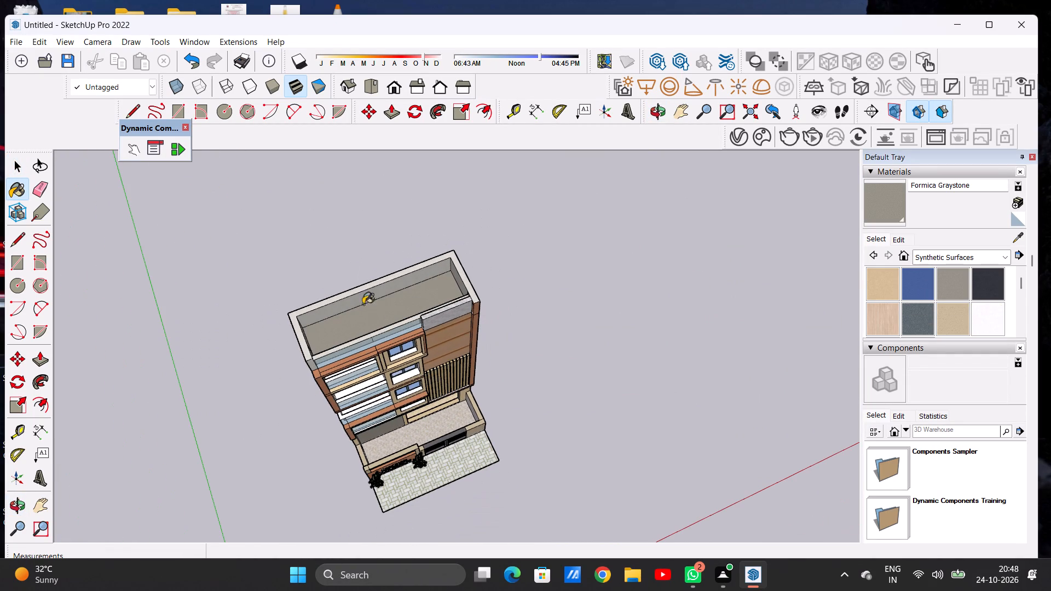
middle_click_drag(440, 419, 281, 218)
scroll(315, 274, "up", 6)
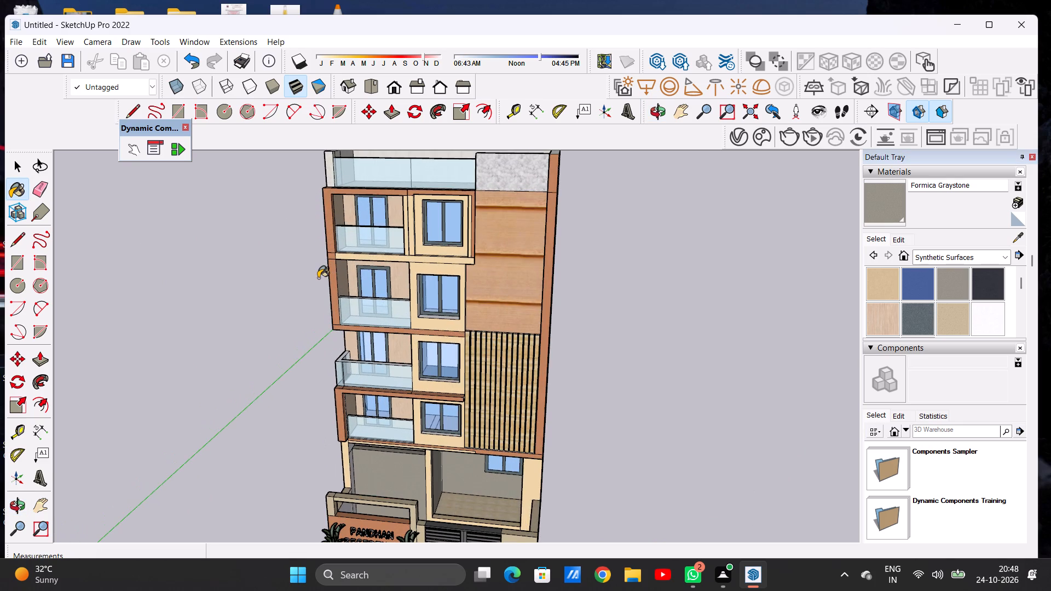
key("space")
Paint the topmost front balcony's white floor with Leather Blue from Carpet, Fabrics, Leathers, Textiles.
scroll(330, 300, "down", 6)
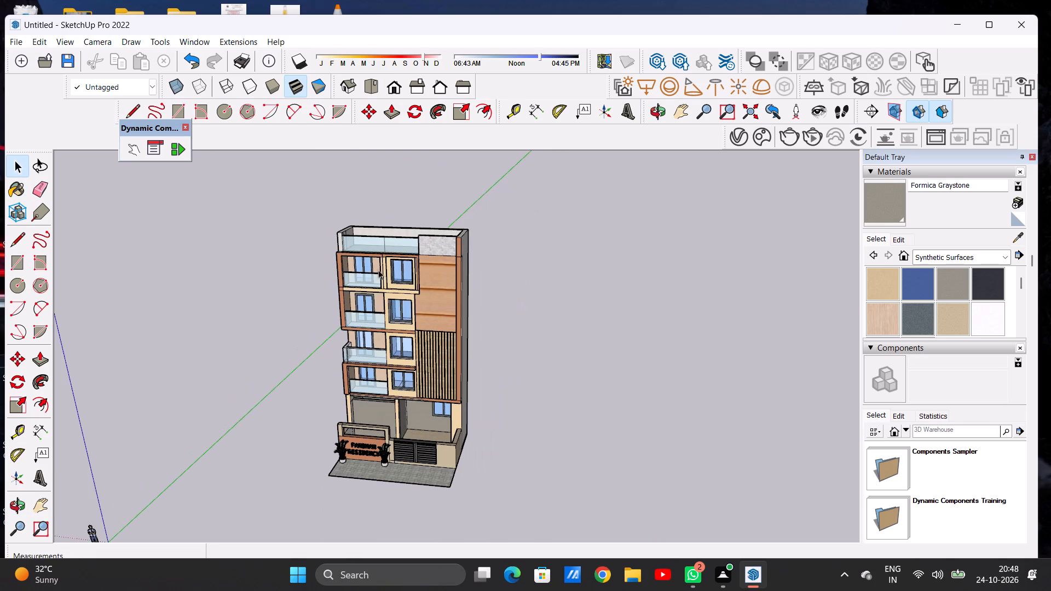
middle_click_drag(379, 299, 385, 389)
scroll(396, 279, "up", 7)
scroll(356, 306, "up", 2)
scroll(356, 306, "down", 1)
scroll(356, 306, "up", 4)
middle_click_drag(338, 260, 335, 277)
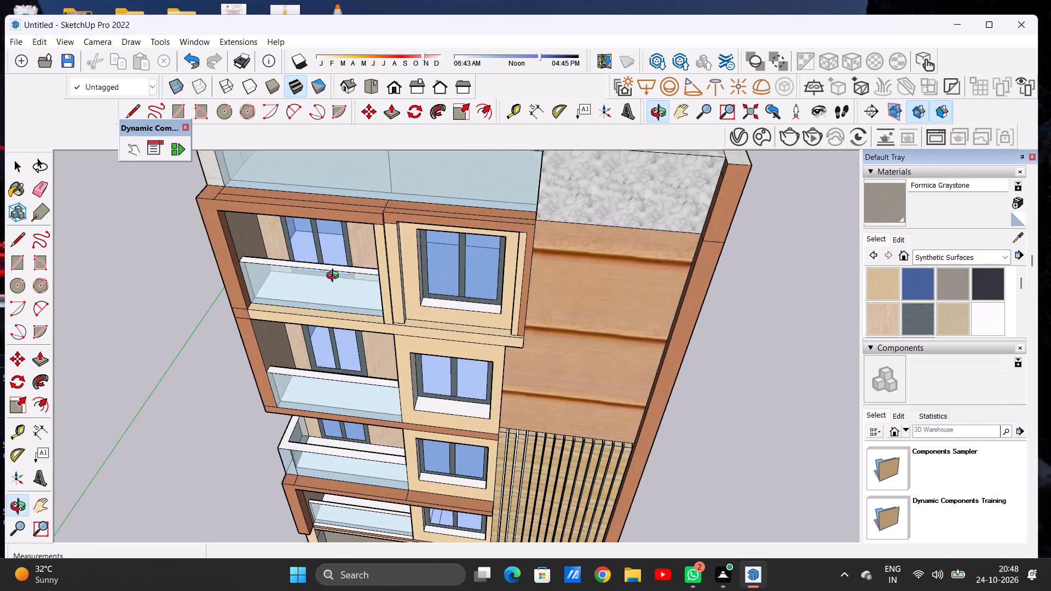
middle_click_drag(335, 277, 335, 295)
middle_click(335, 295)
scroll(344, 285, "up", 6)
middle_click_drag(347, 274, 320, 316)
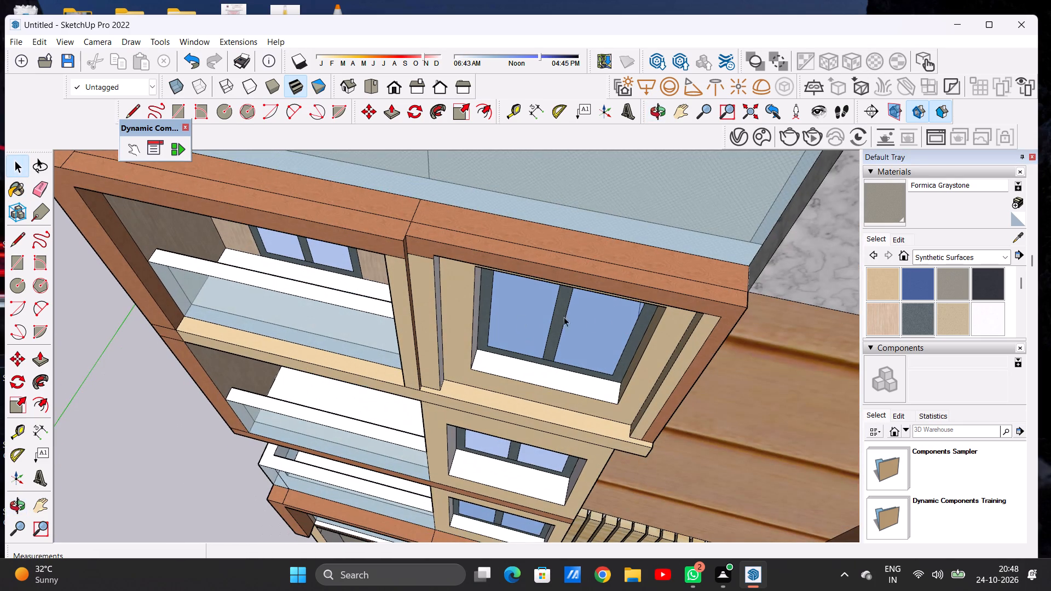
left_click(920, 256)
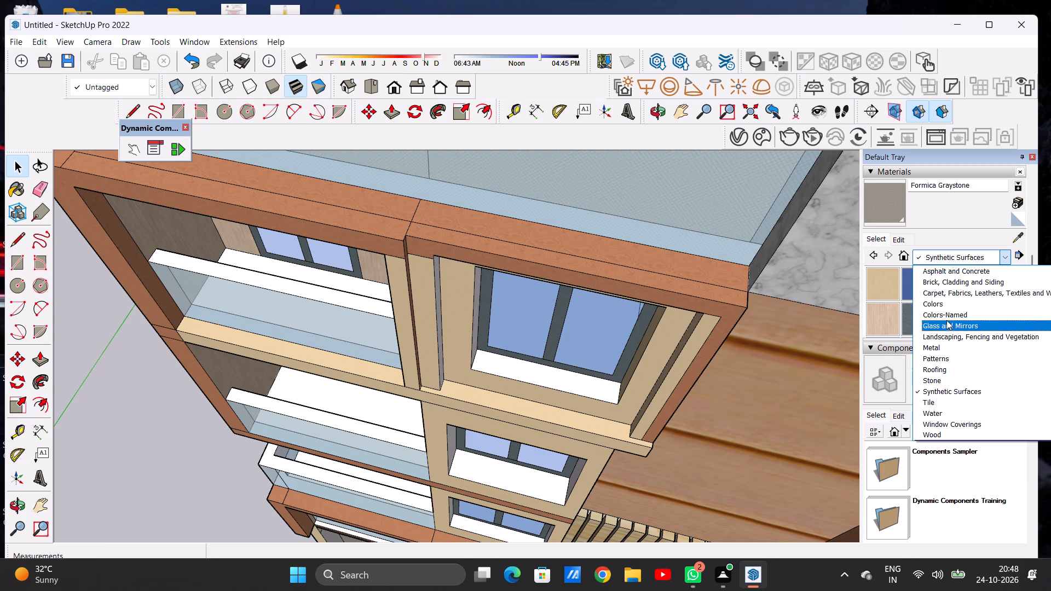
left_click(949, 338)
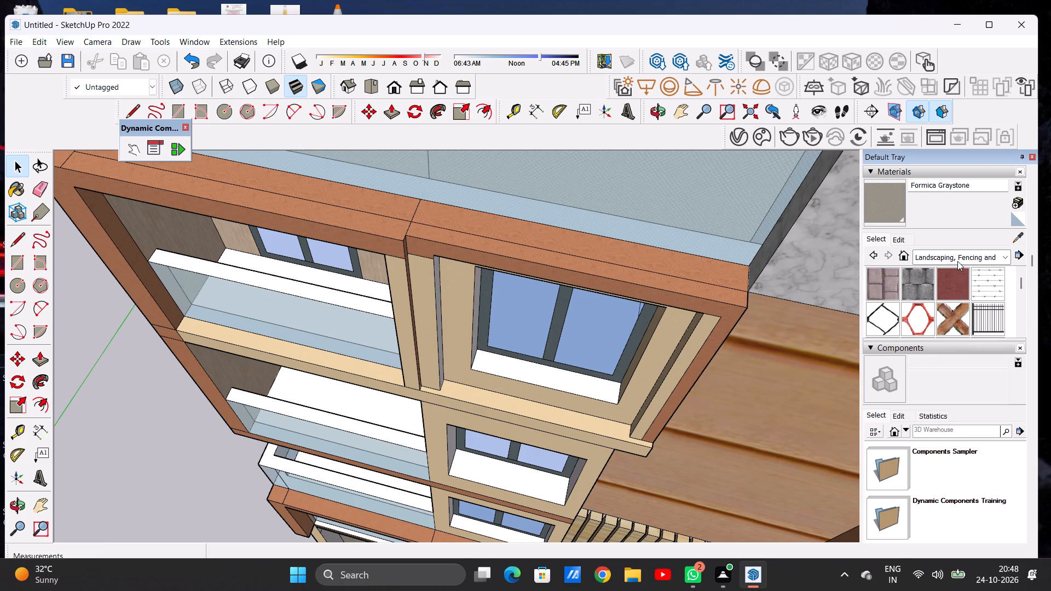
left_click(954, 256)
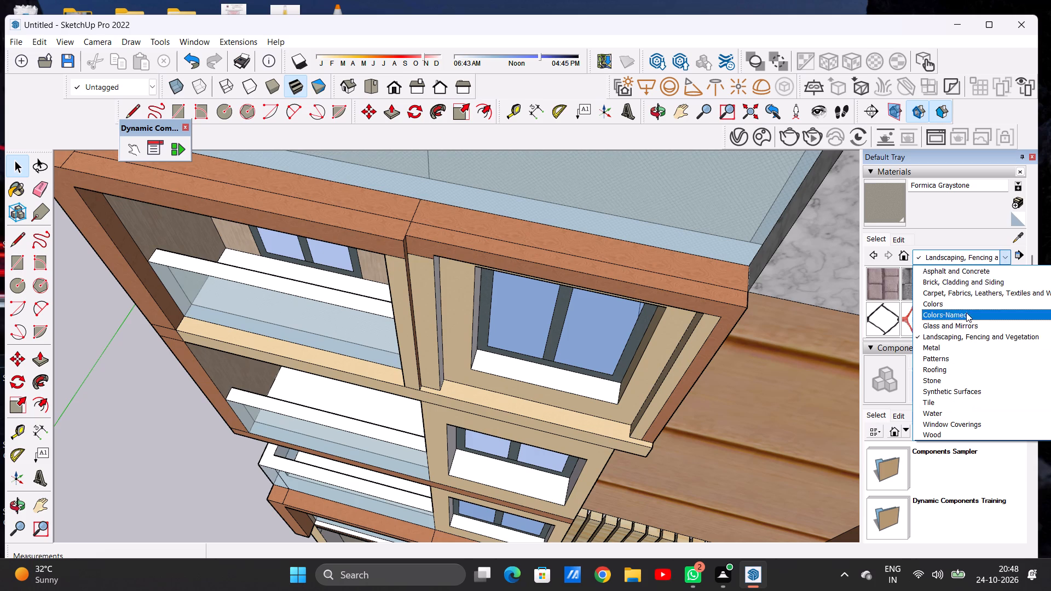
left_click(967, 296)
scroll(943, 291, "down", 1)
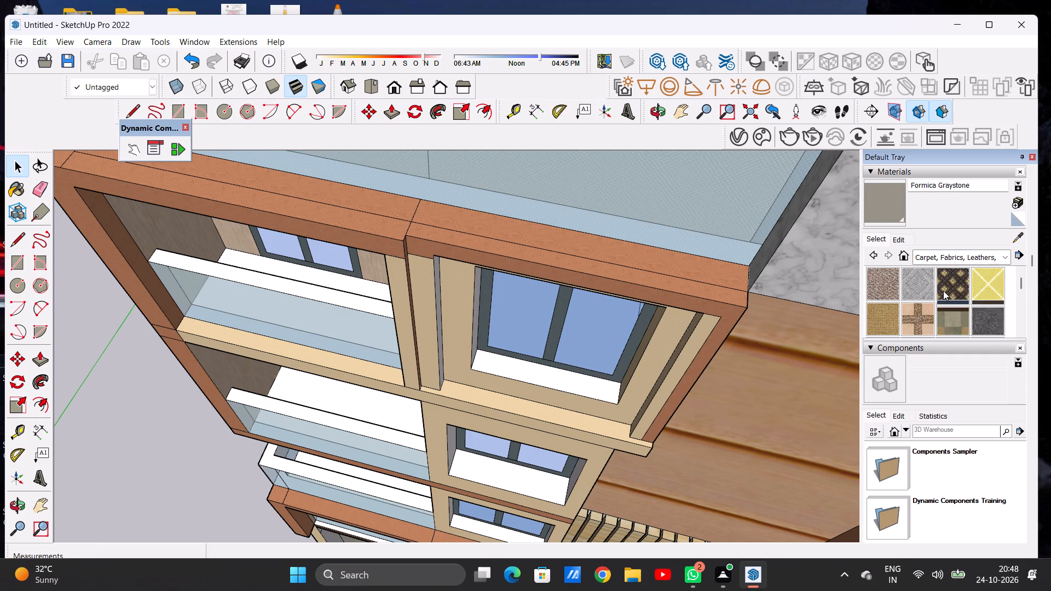
left_click(948, 282)
scroll(315, 291, "up", 7)
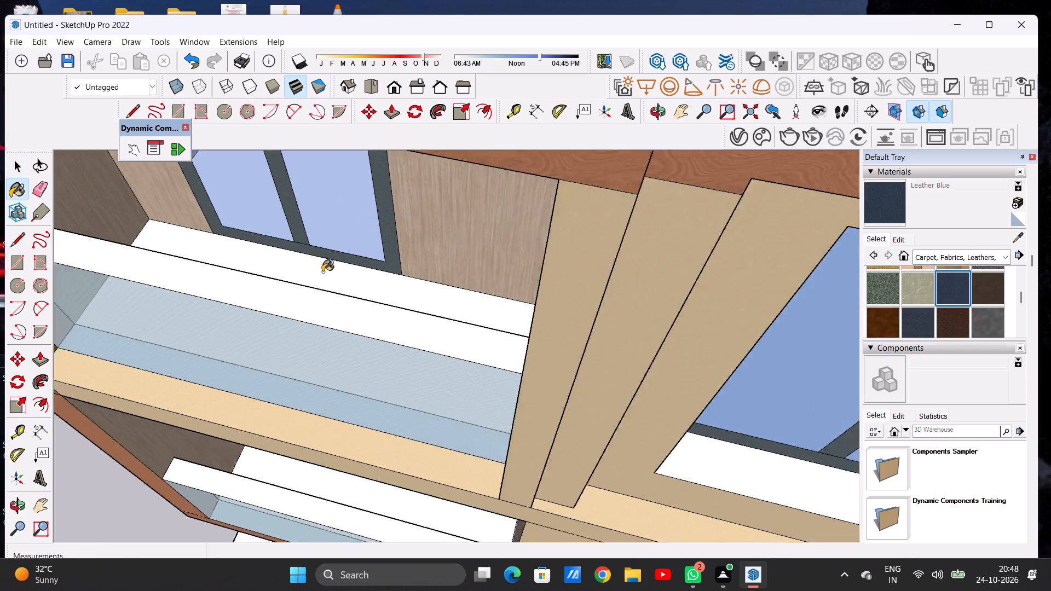
scroll(322, 272, "up", 2)
left_click(331, 262)
Paint the floor of the second balcony from the top with Leather Red Brown.
scroll(338, 261, "down", 13)
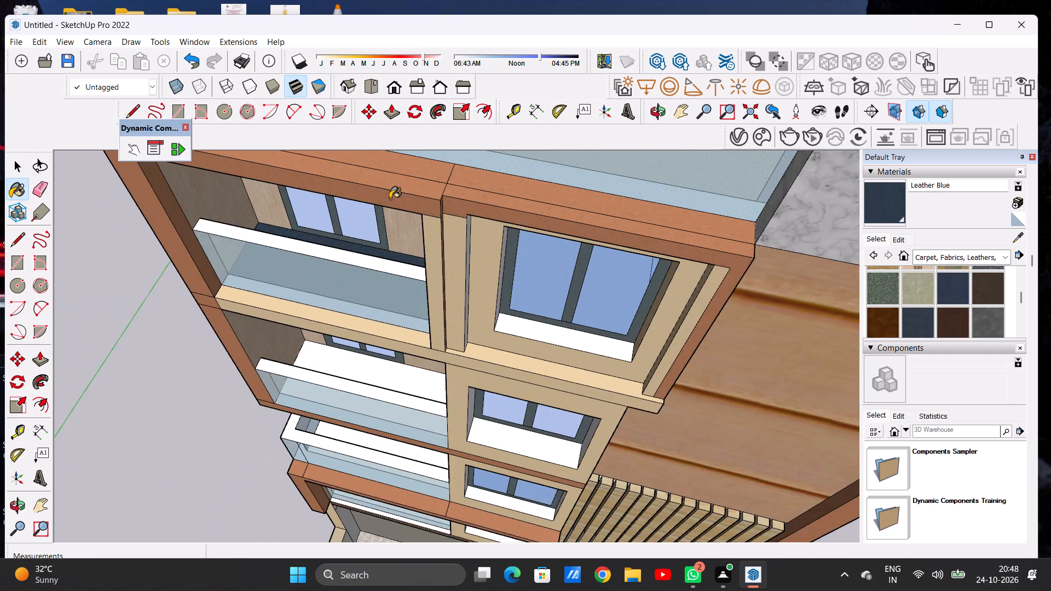
scroll(390, 199, "down", 3)
left_click(891, 321)
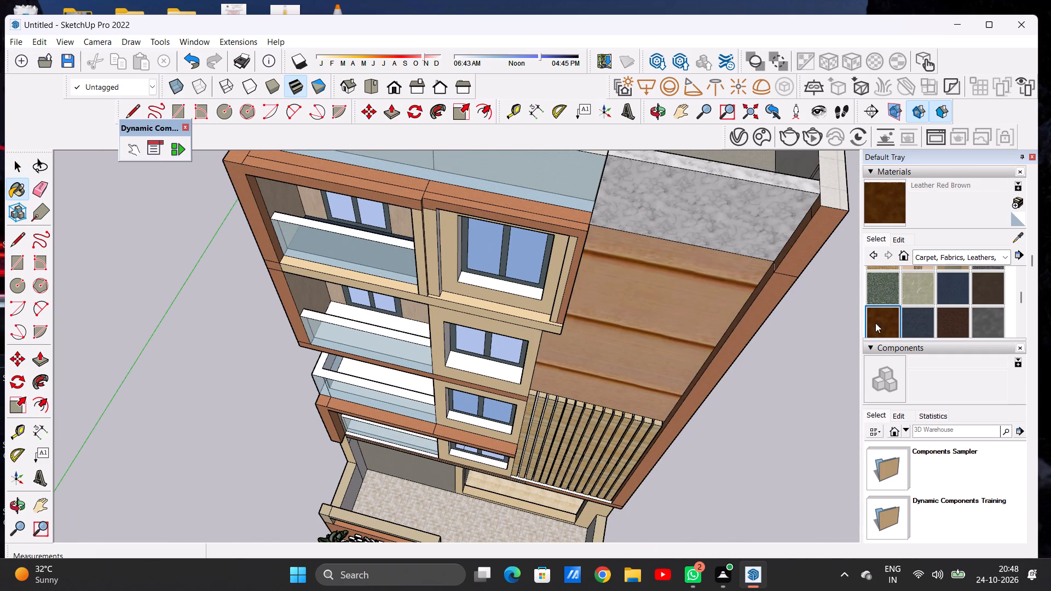
scroll(385, 365, "up", 15)
left_click(430, 245)
Paint the floor of the projecting third balcony from the top with Suede Dark Gray.
scroll(501, 286, "down", 7)
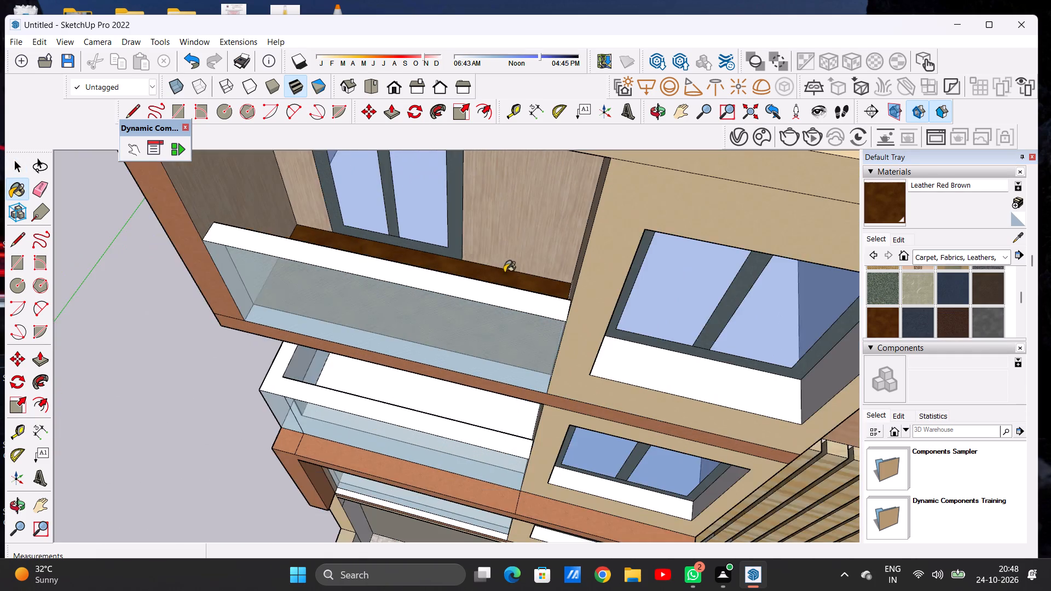
scroll(504, 273, "down", 9)
middle_click(501, 362)
scroll(499, 331, "up", 3)
scroll(499, 331, "down", 2)
scroll(499, 331, "up", 9)
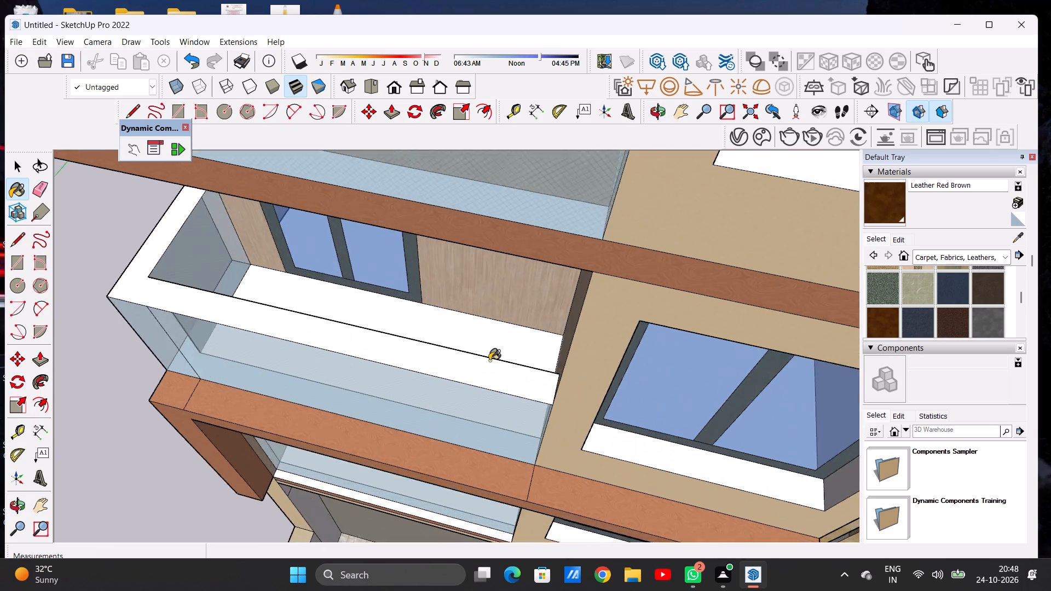
scroll(489, 361, "up", 6)
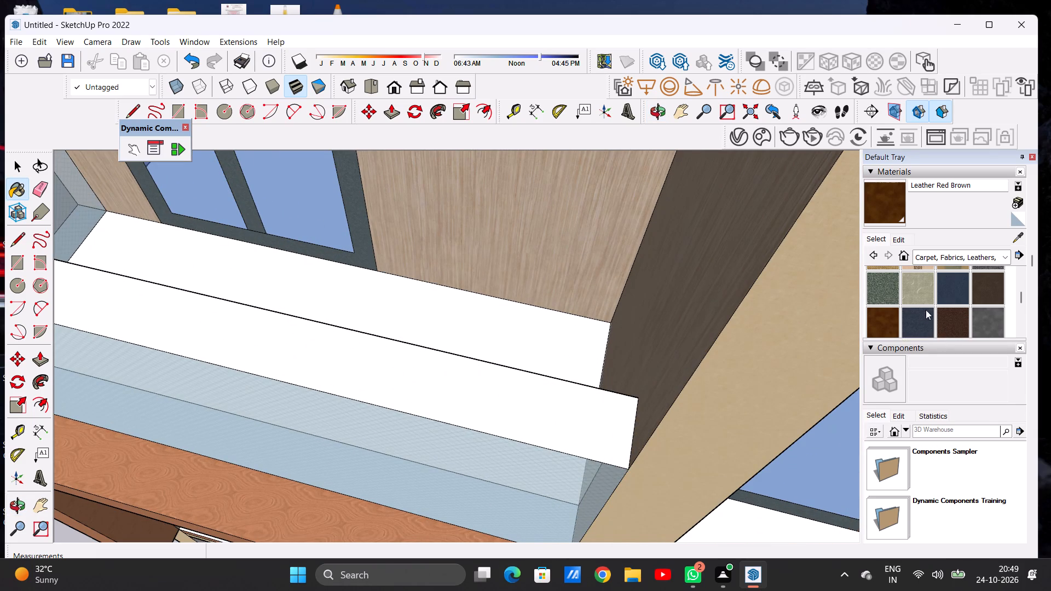
left_click(981, 322)
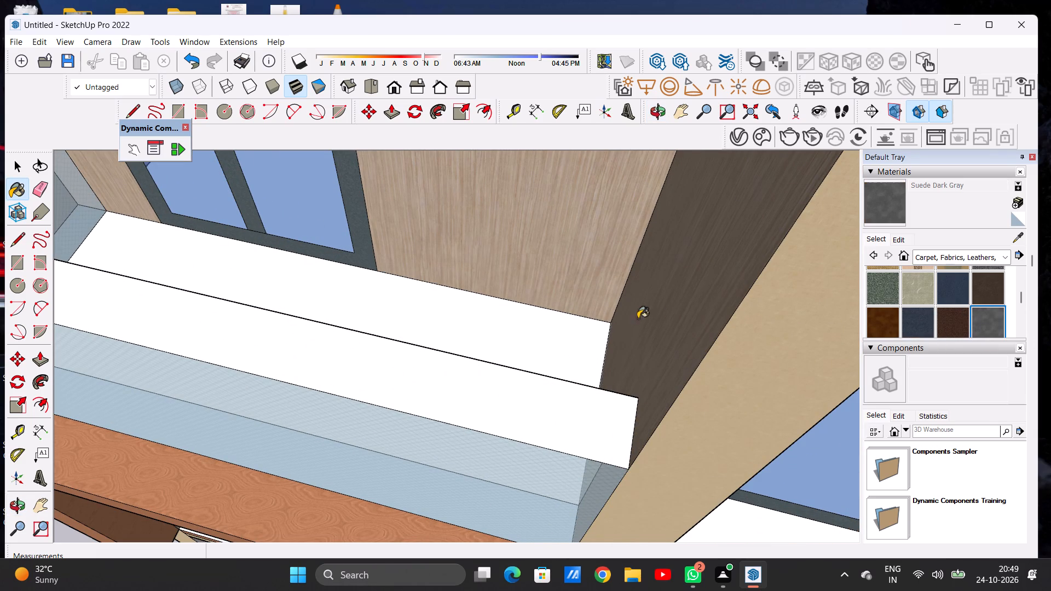
left_click(547, 330)
Browse the carpet and fabric materials and paint the lowest balcony's floor with Carpet Diamond Yellow.
scroll(547, 338, "up", 6)
scroll(546, 342, "down", 2)
scroll(542, 350, "up", 5)
scroll(571, 204, "down", 12)
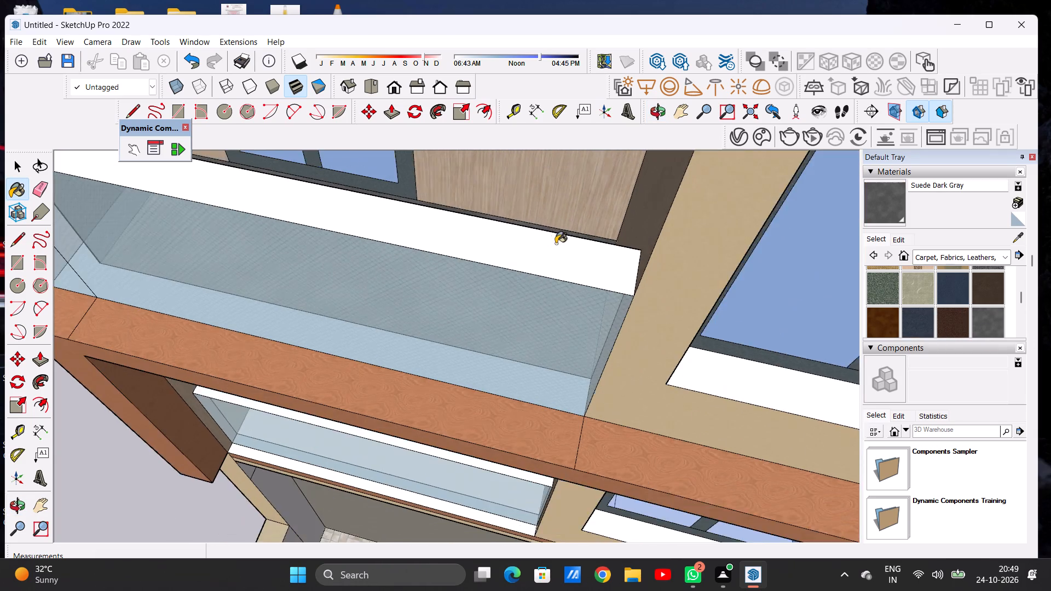
scroll(556, 244, "down", 20)
scroll(556, 244, "down", 4)
scroll(524, 328, "up", 16)
scroll(508, 314, "down", 1)
scroll(508, 314, "up", 2)
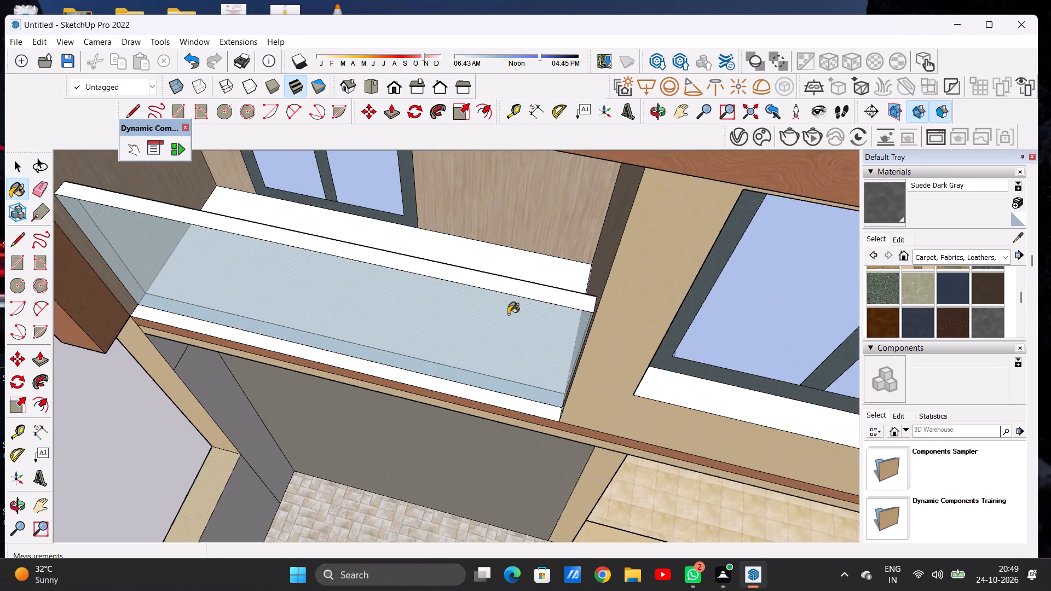
scroll(508, 314, "up", 2)
scroll(888, 303, "down", 2)
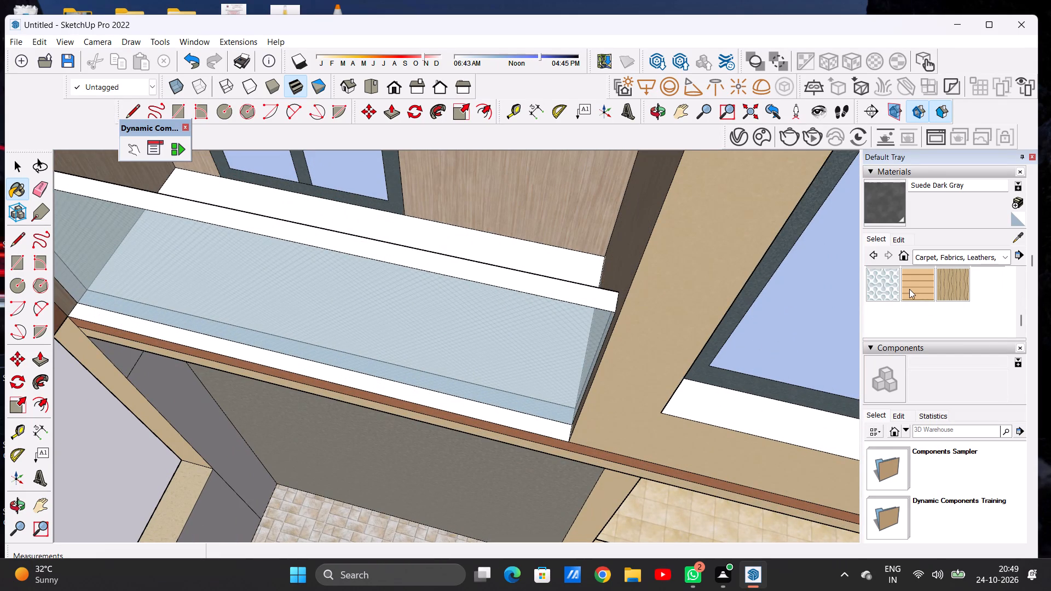
scroll(909, 289, "up", 3)
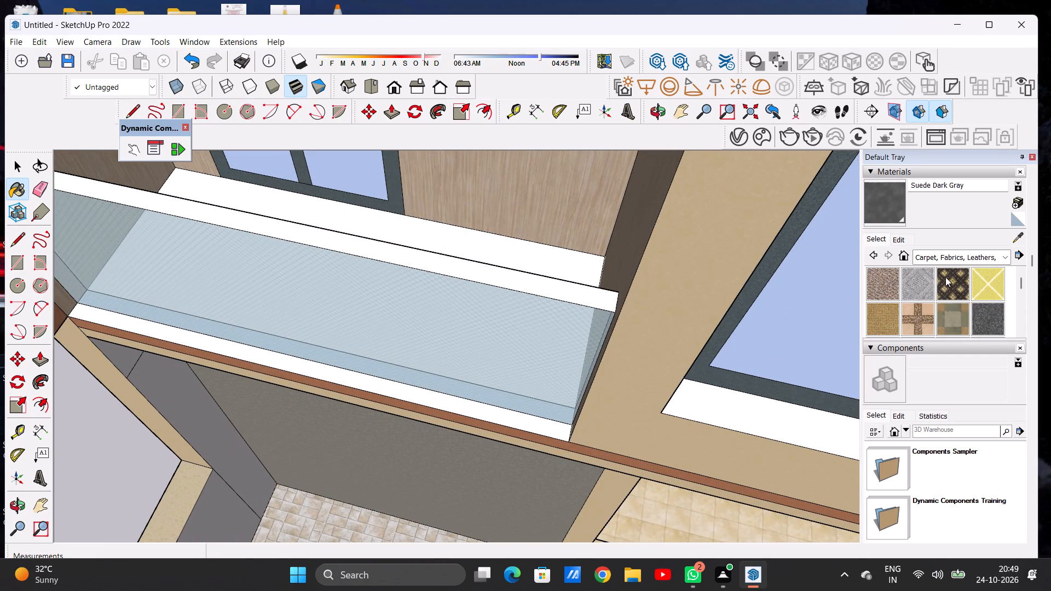
left_click(977, 288)
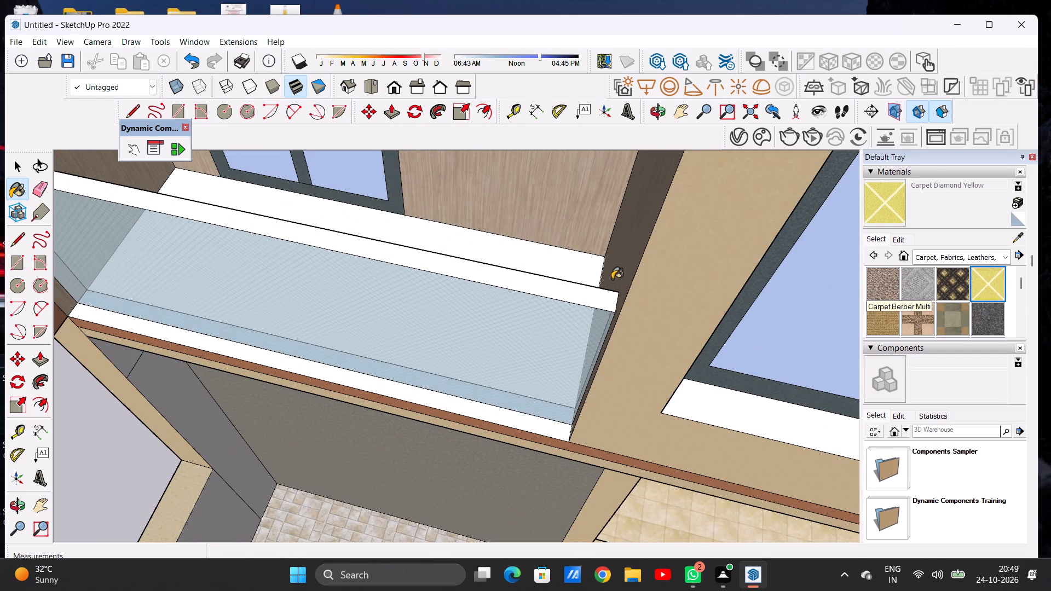
left_click(580, 273)
Examine the painted balcony floors and the front facade from a distance, from above and close up.
scroll(535, 270, "up", 5)
scroll(484, 289, "down", 13)
scroll(461, 279, "up", 1)
scroll(461, 279, "down", 7)
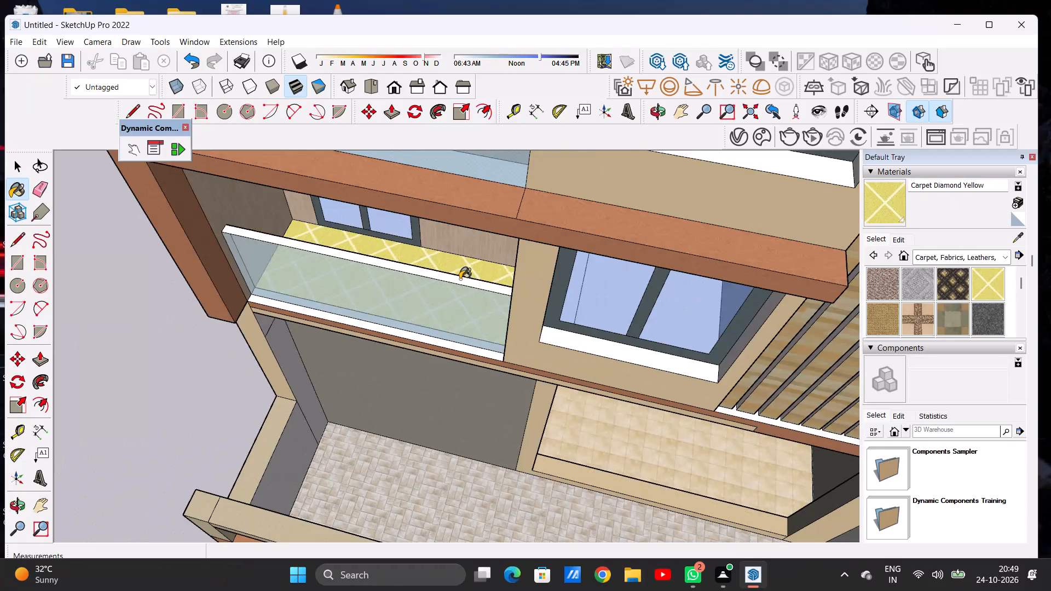
scroll(460, 279, "down", 5)
scroll(453, 279, "up", 1)
scroll(453, 279, "down", 5)
middle_click_drag(471, 309, 526, 202)
scroll(444, 280, "down", 14)
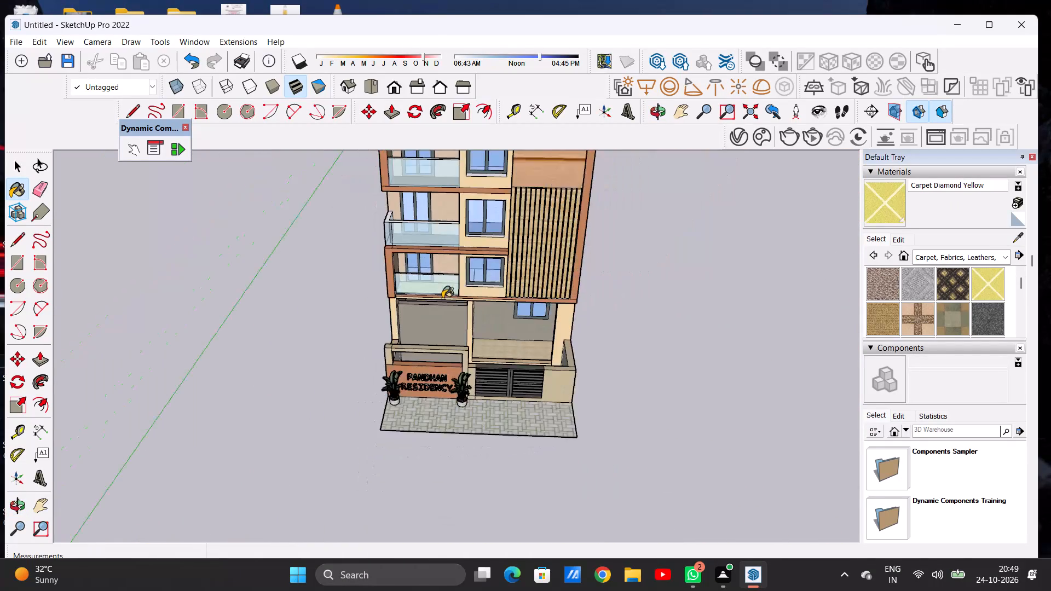
scroll(442, 298, "down", 7)
scroll(449, 229, "up", 1)
scroll(449, 226, "down", 1)
scroll(449, 226, "up", 6)
scroll(429, 174, "up", 8)
middle_click_drag(429, 176, 325, 302)
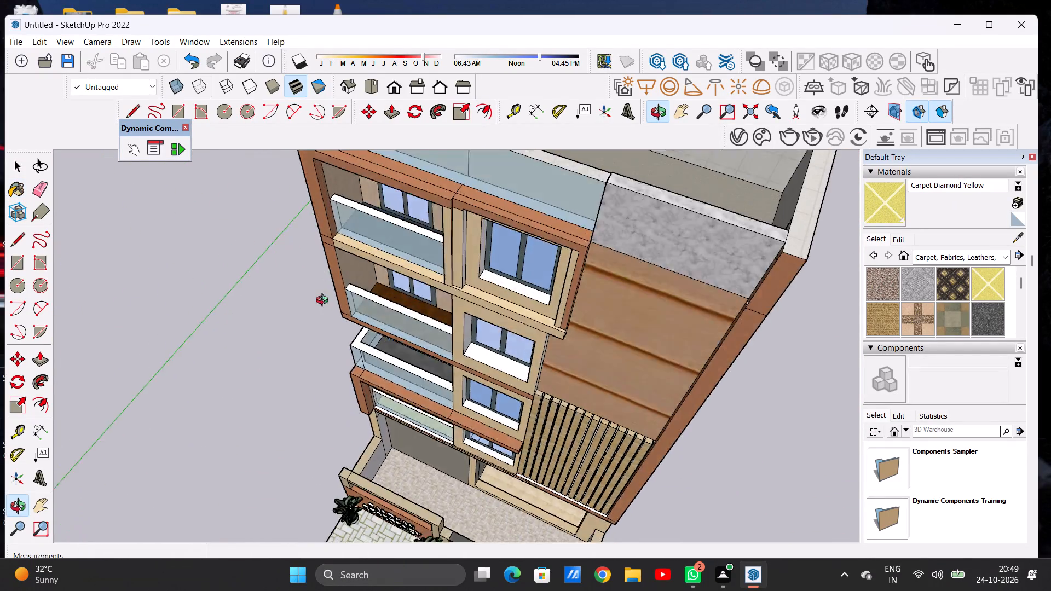
middle_click_drag(325, 302, 446, 170)
scroll(387, 305, "down", 13)
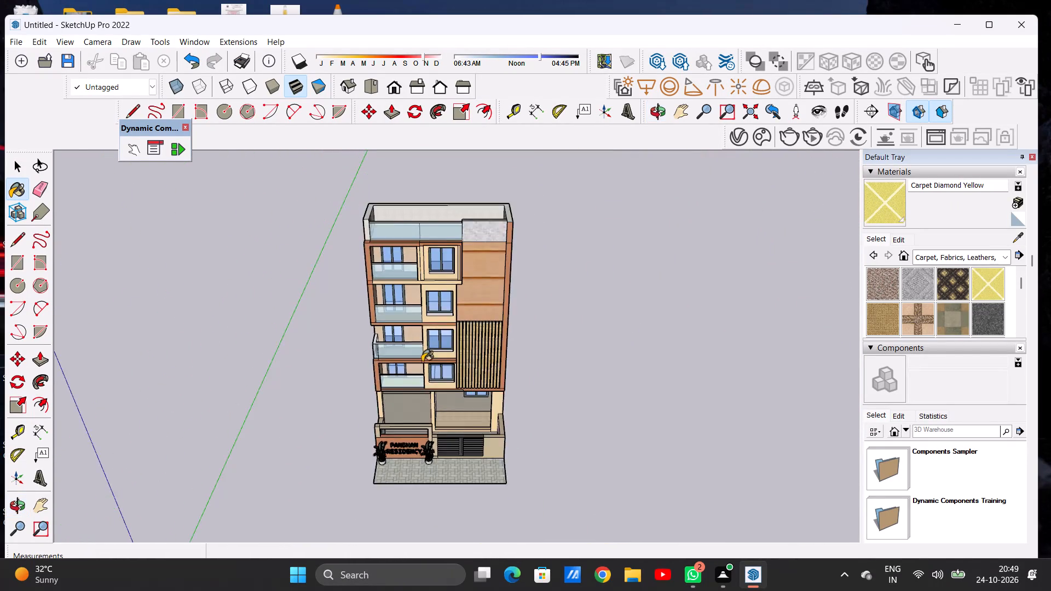
middle_click_drag(423, 364, 414, 302)
scroll(421, 369, "up", 14)
scroll(357, 344, "up", 8)
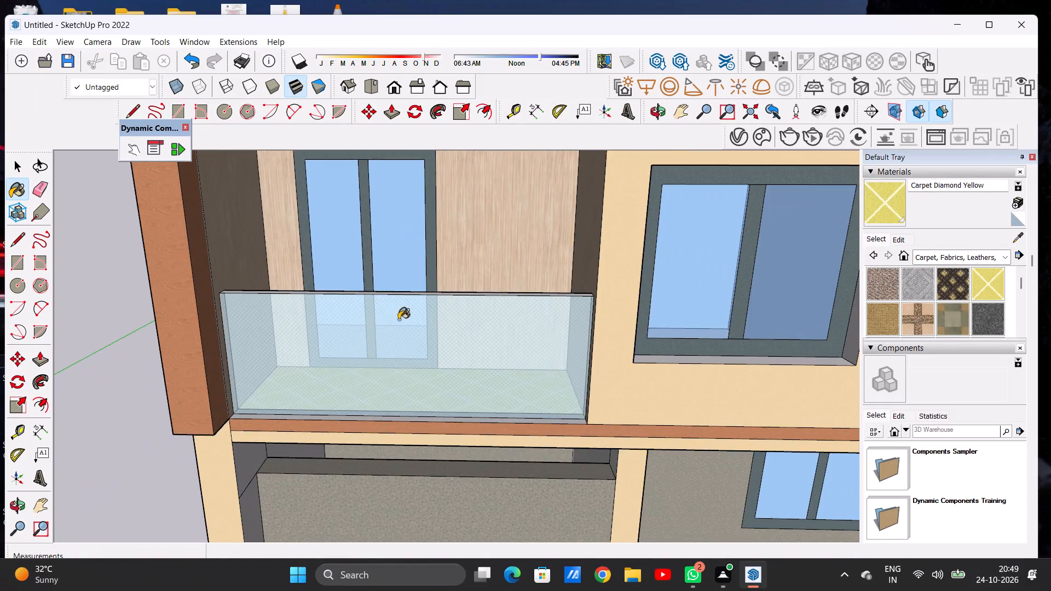
middle_click_drag(395, 320, 363, 468)
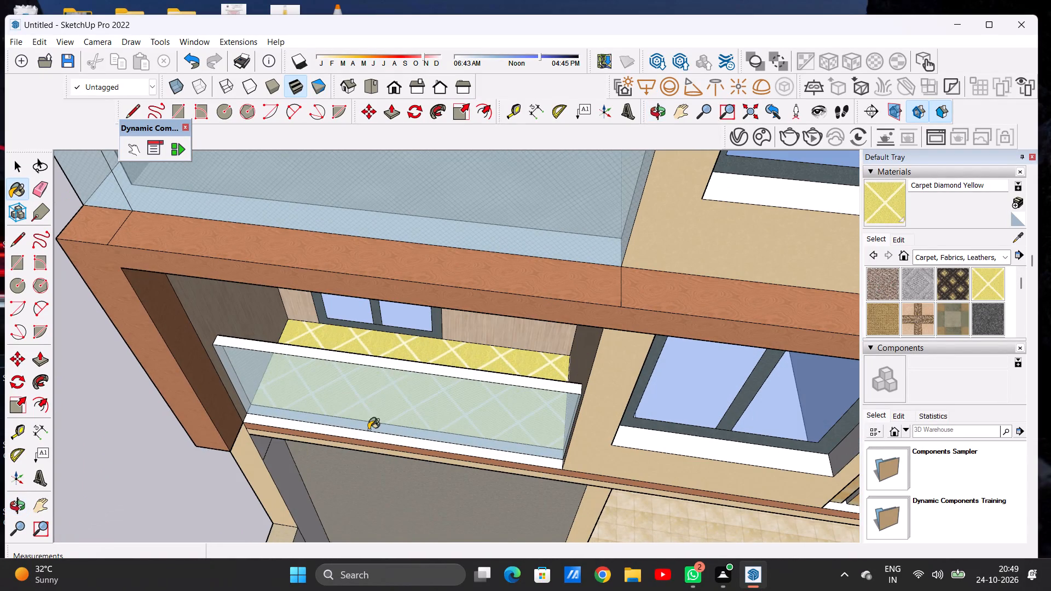
scroll(374, 398, "down", 1)
scroll(374, 398, "up", 1)
scroll(374, 398, "down", 6)
scroll(407, 355, "down", 7)
scroll(415, 454, "up", 8)
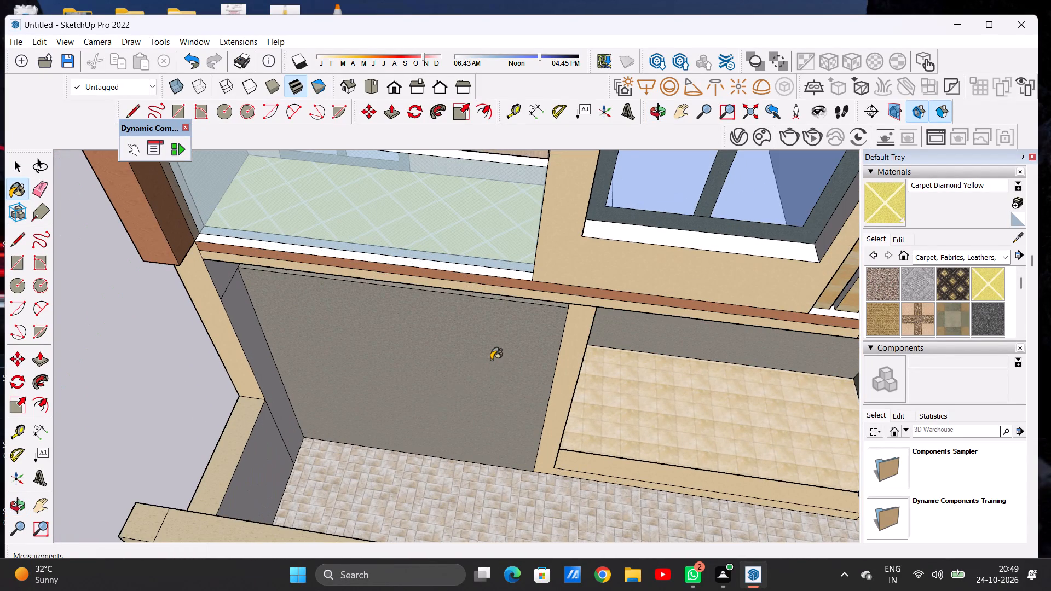
scroll(491, 360, "up", 1)
scroll(490, 360, "down", 14)
middle_click_drag(494, 377, 466, 358)
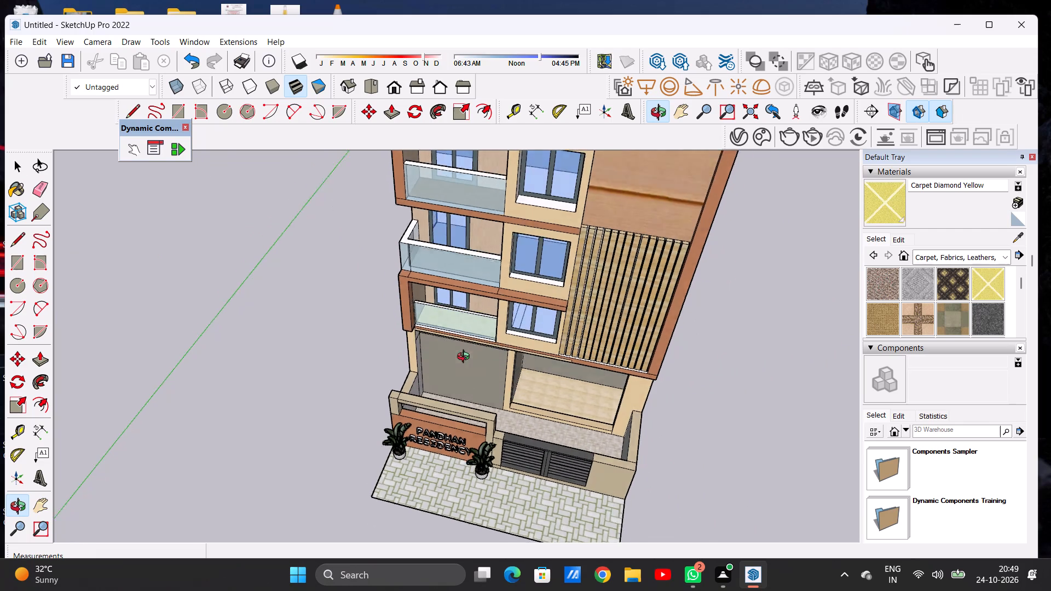
middle_click_drag(466, 358, 469, 395)
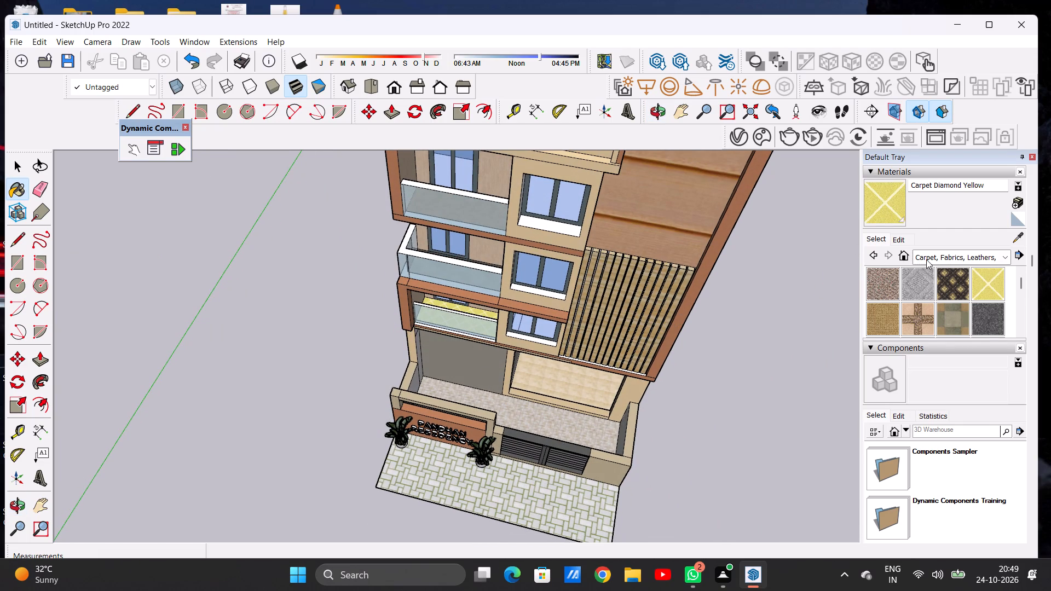
Paint the white sill of the front window beside the projecting balcony with Formica Beige from Synthetic Surfaces.
left_click(926, 259)
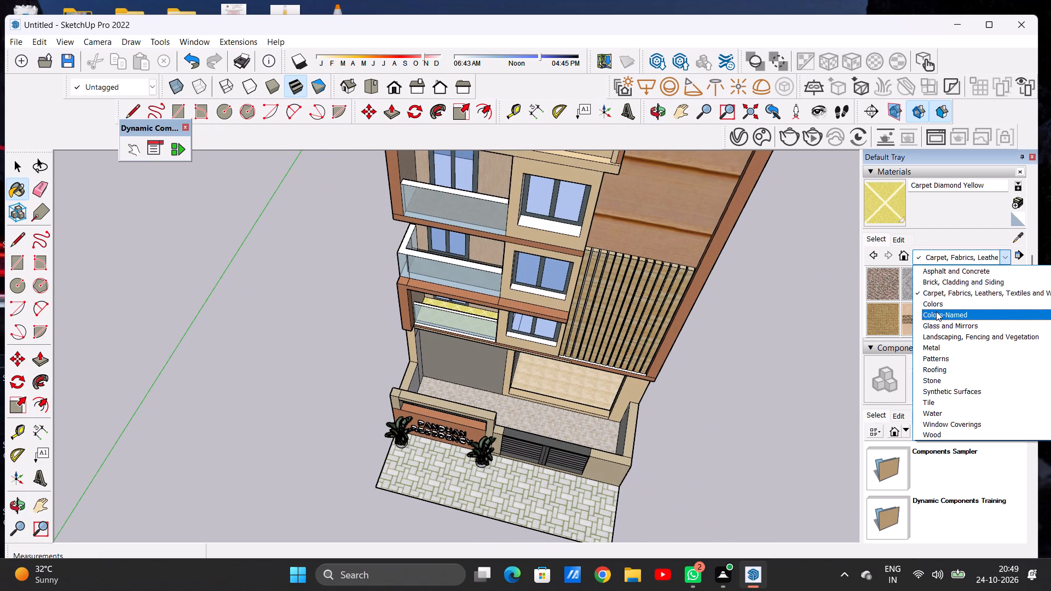
left_click(956, 392)
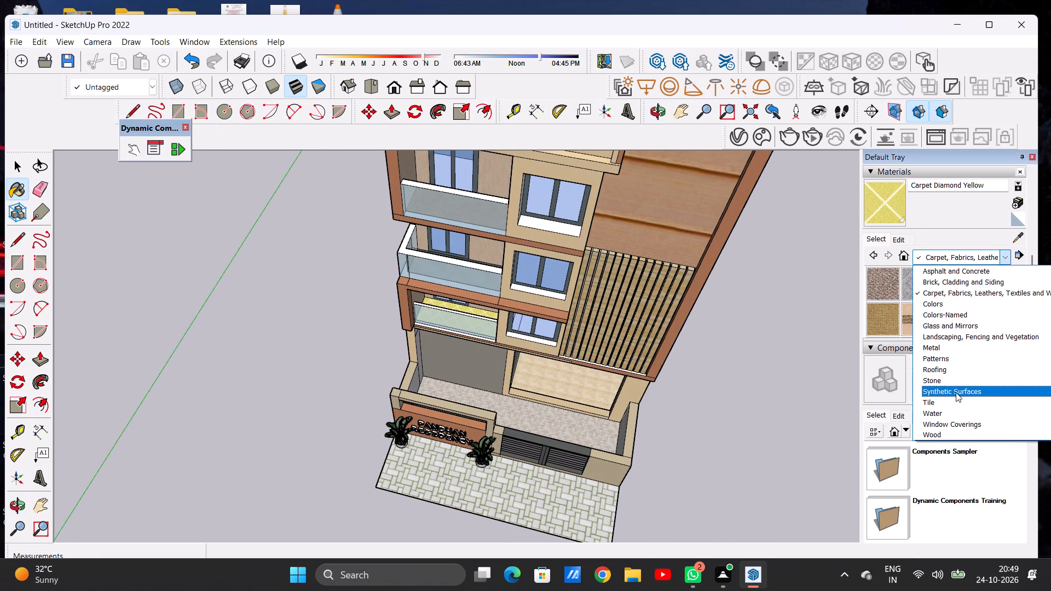
left_click(872, 281)
scroll(547, 287, "up", 6)
scroll(548, 291, "down", 1)
scroll(548, 291, "up", 7)
left_click(537, 299)
Paint the white sills of the two front windows above it with the same Formica Beige.
scroll(530, 328, "down", 11)
scroll(546, 245, "up", 7)
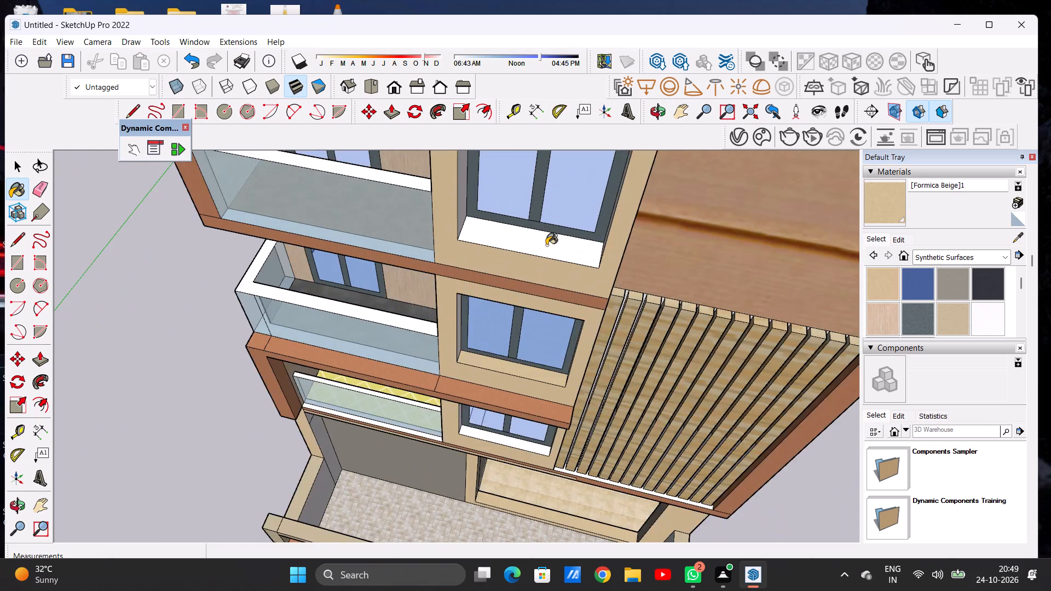
scroll(546, 245, "up", 8)
left_click(551, 244)
scroll(491, 311, "down", 20)
scroll(491, 311, "down", 3)
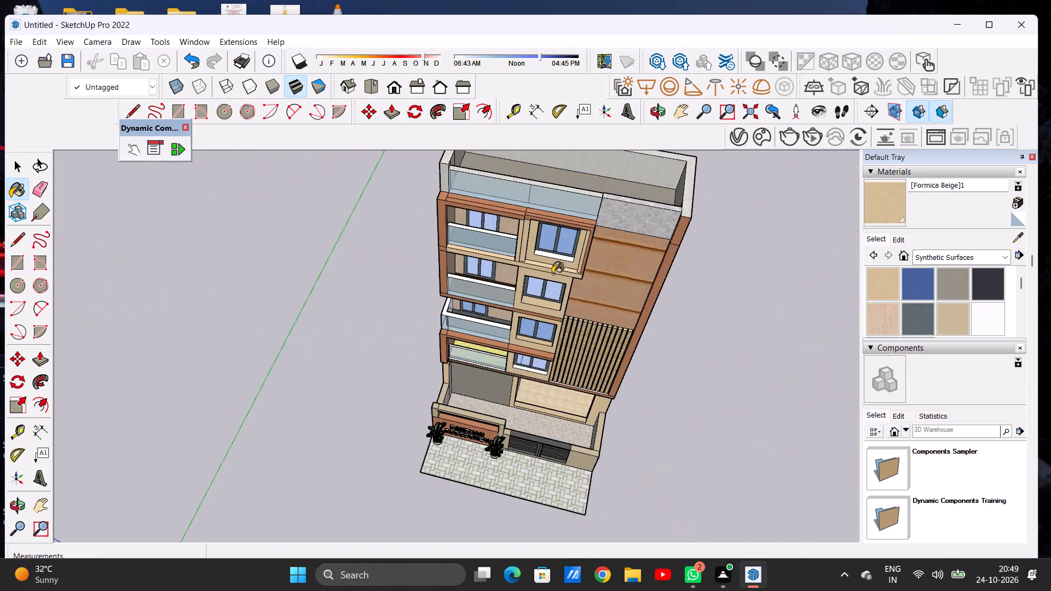
scroll(555, 262, "up", 13)
left_click(556, 245)
Paint the unpainted left inner side of the topmost front window opening with Formica Beige.
scroll(495, 325, "down", 5)
middle_click_drag(525, 360, 502, 229)
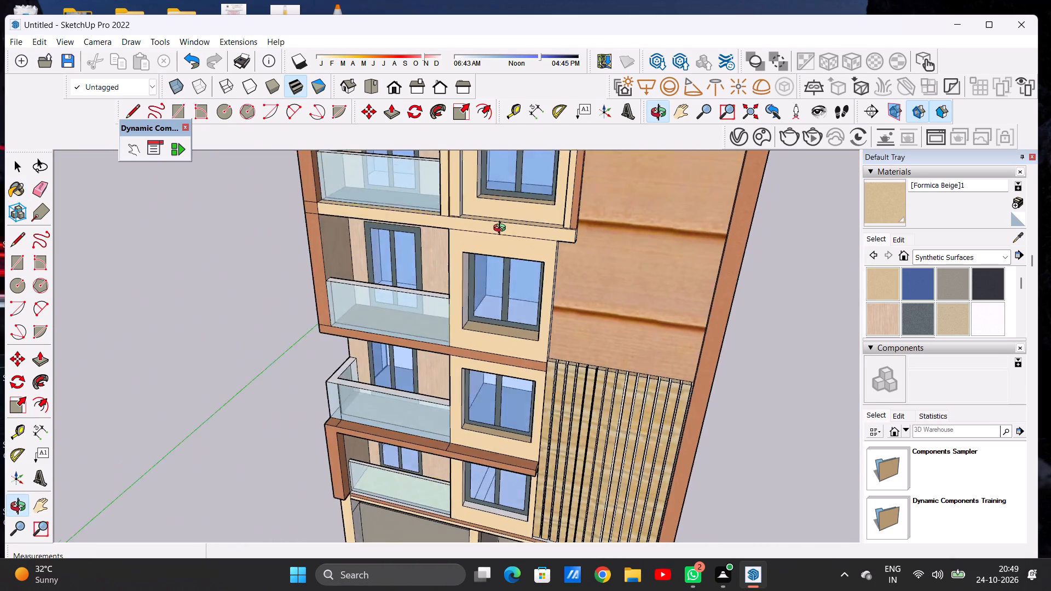
middle_click_drag(502, 229, 483, 194)
scroll(447, 351, "down", 11)
scroll(441, 315, "up", 8)
scroll(464, 234, "up", 5)
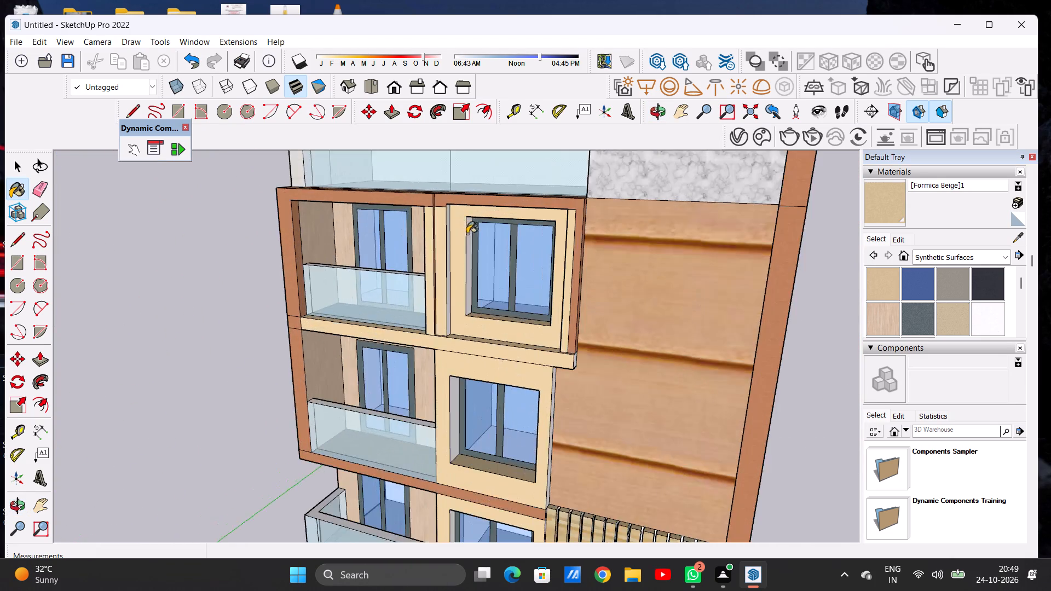
scroll(467, 234, "up", 6)
left_click(464, 278)
scroll(438, 326, "down", 6)
scroll(431, 322, "up", 8)
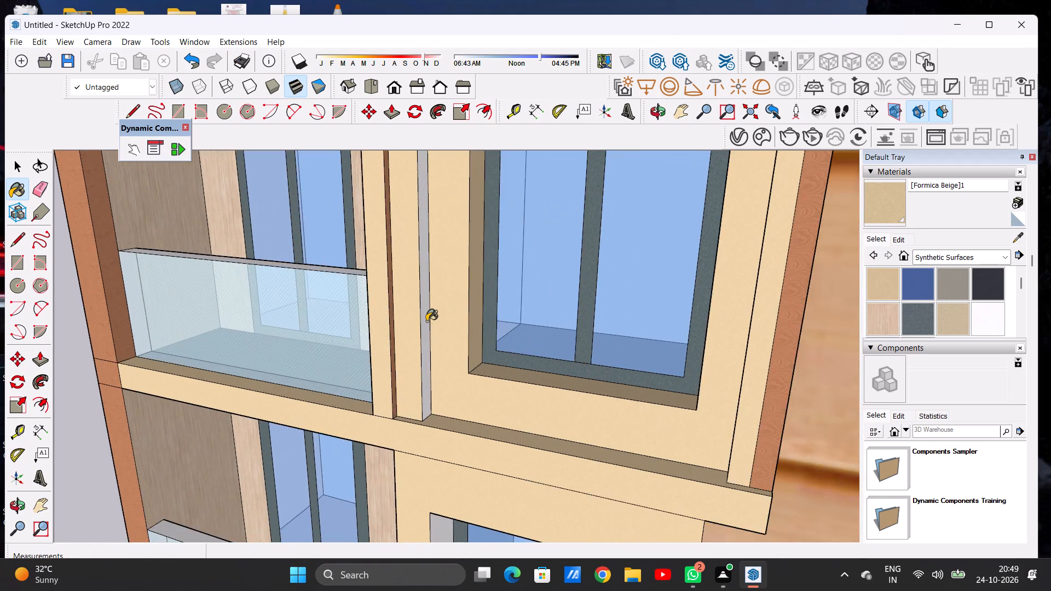
Paint the white side strip of the topmost front window's recessed surround and the window opening's top inner face with Formica Beige.
scroll(426, 321, "up", 5)
left_click(426, 321)
scroll(421, 340, "down", 17)
middle_click_drag(481, 341, 533, 341)
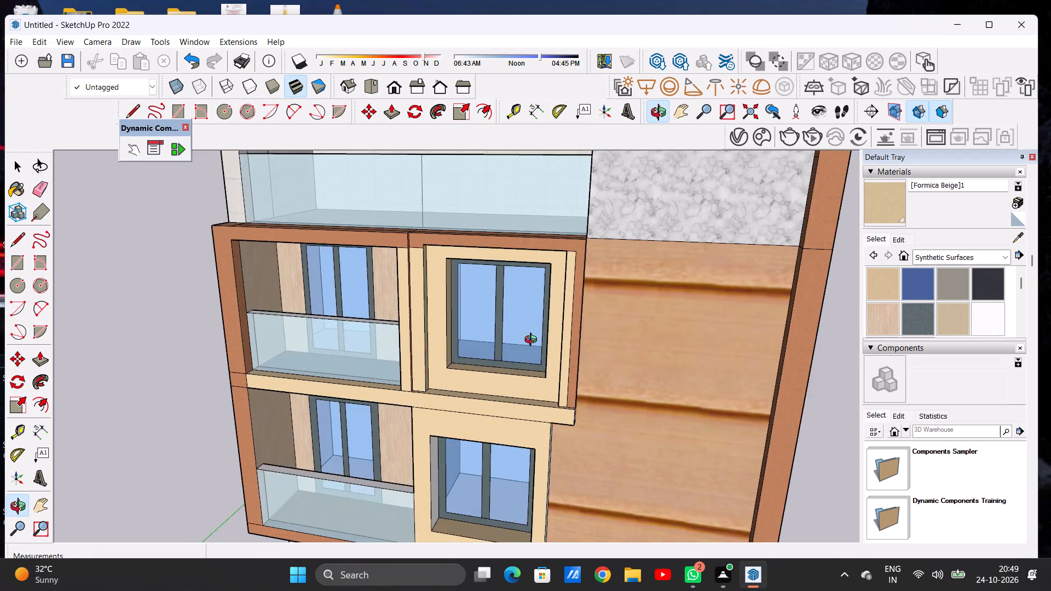
middle_click_drag(533, 341, 732, 332)
middle_click_drag(552, 303, 442, 149)
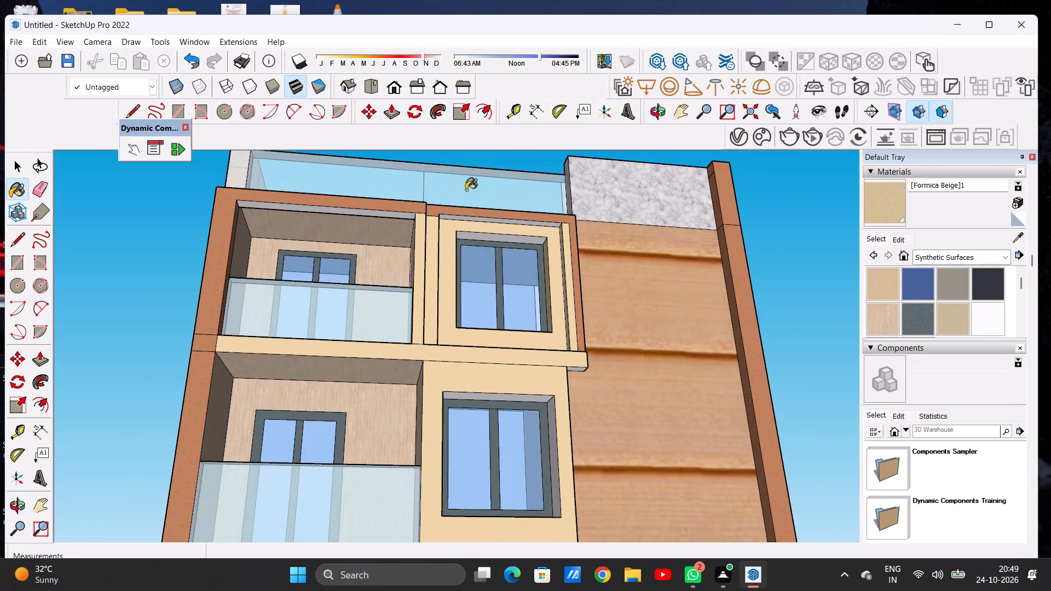
scroll(466, 190, "up", 13)
left_click(452, 290)
scroll(427, 285, "down", 8)
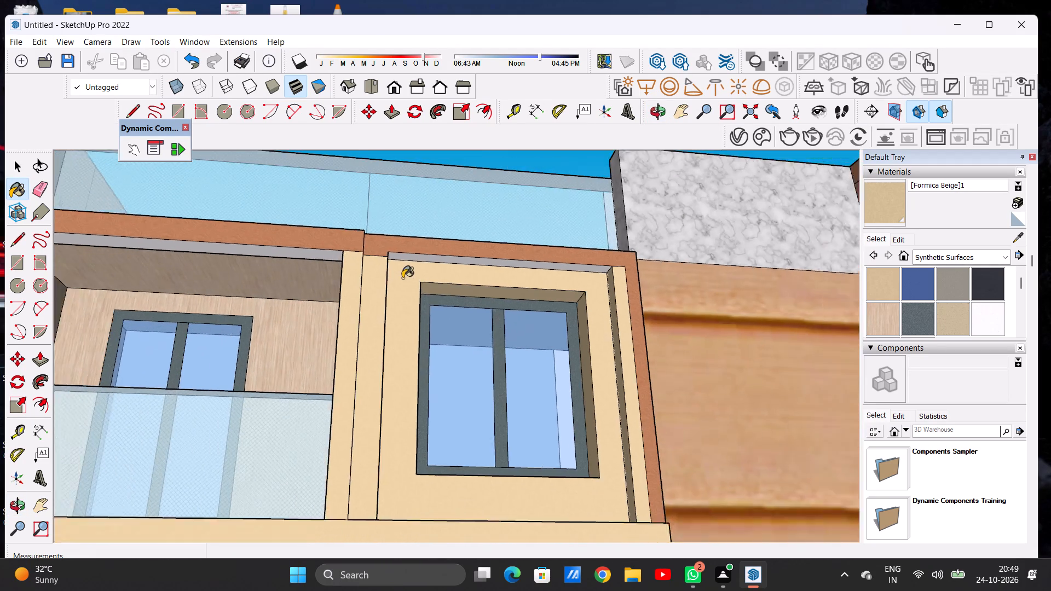
Paint the top inner face of the second front window from the top and the white underside of the projecting band above it Formica Beige.
scroll(402, 278, "down", 8)
scroll(403, 215, "down", 6)
middle_click_drag(411, 343, 359, 310)
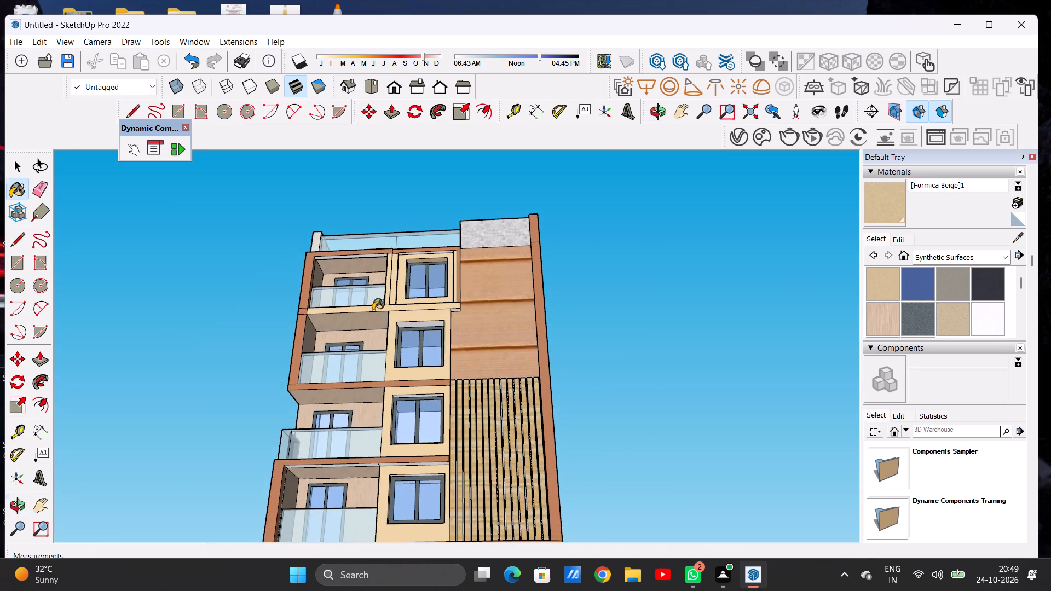
scroll(438, 313, "up", 18)
left_click(402, 341)
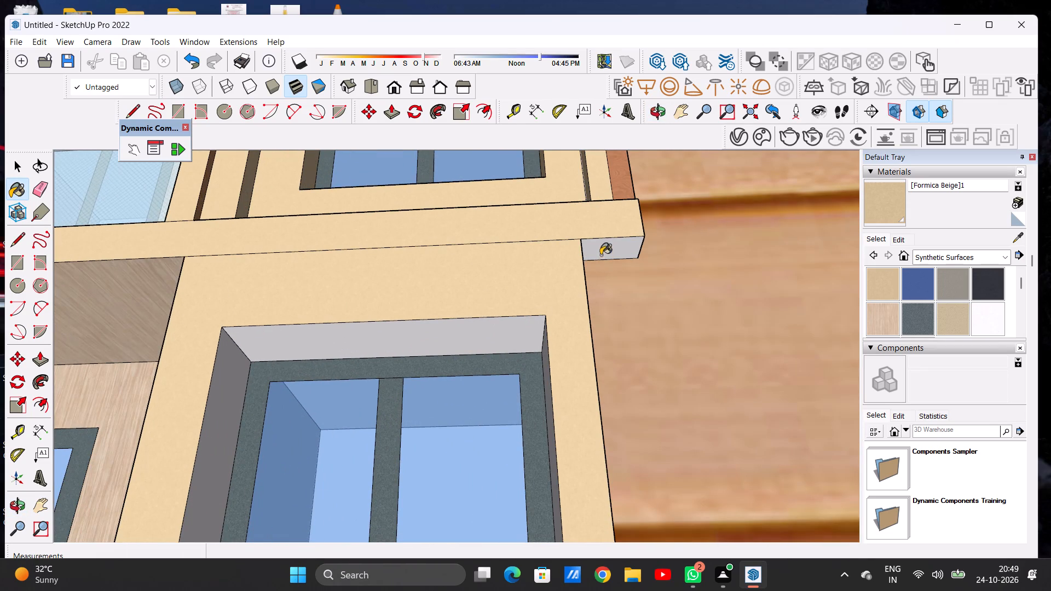
left_click(600, 244)
Paint both unpainted inner sides of the second front window opening from the top with Formica Beige.
scroll(545, 279, "down", 3)
scroll(545, 279, "up", 1)
scroll(545, 279, "down", 4)
middle_click_drag(453, 299, 400, 407)
scroll(336, 411, "up", 4)
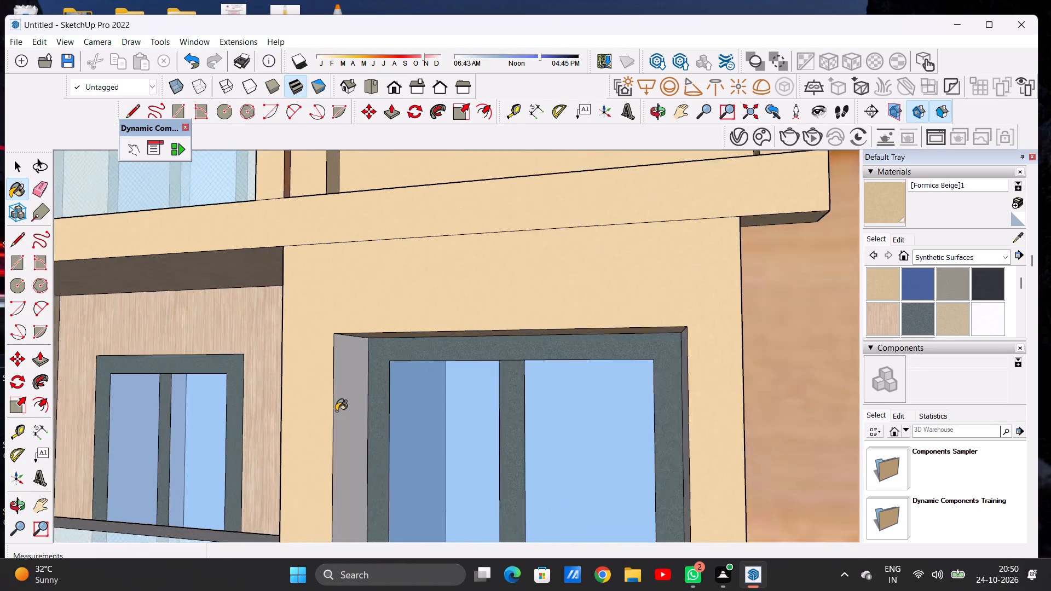
scroll(336, 411, "up", 3)
left_click(339, 408)
scroll(385, 297, "down", 5)
middle_click_drag(389, 346, 560, 376)
scroll(596, 362, "up", 6)
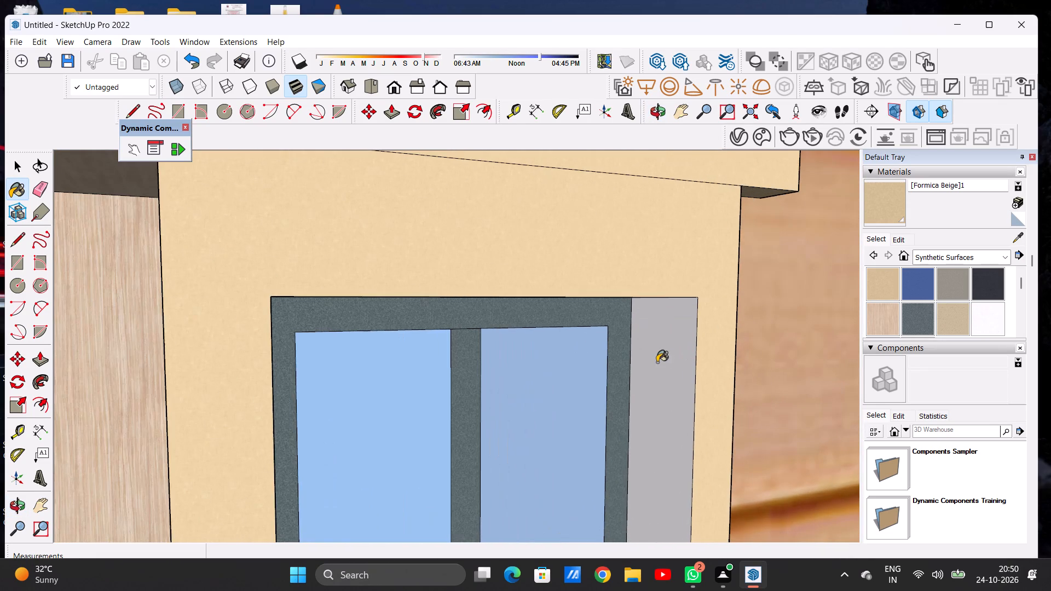
left_click(666, 358)
scroll(356, 210, "down", 9)
scroll(508, 455, "up", 10)
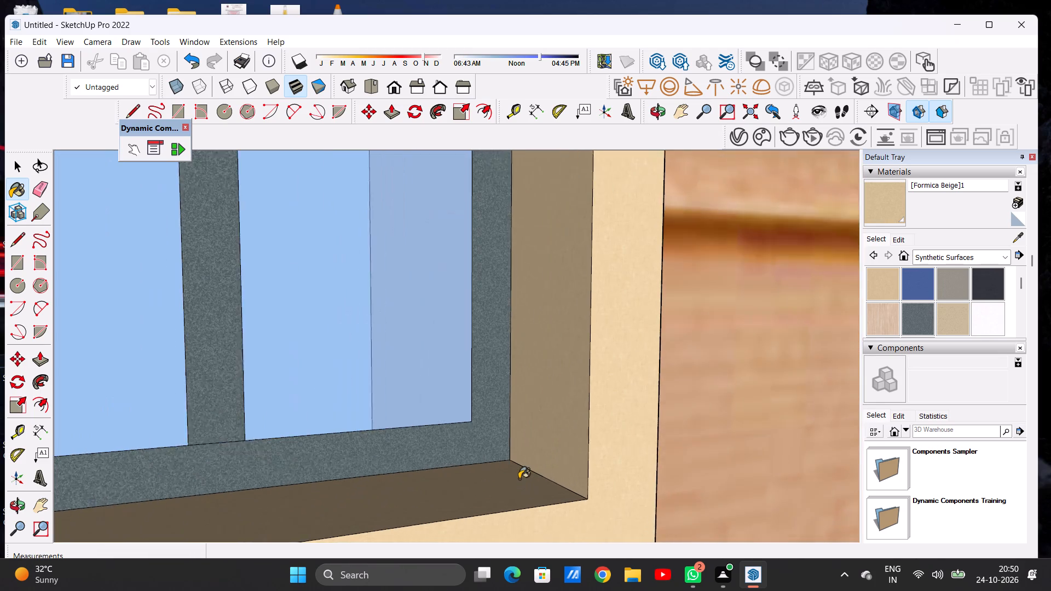
scroll(519, 479, "up", 2)
left_click(515, 478)
scroll(438, 408, "down", 20)
scroll(438, 408, "down", 5)
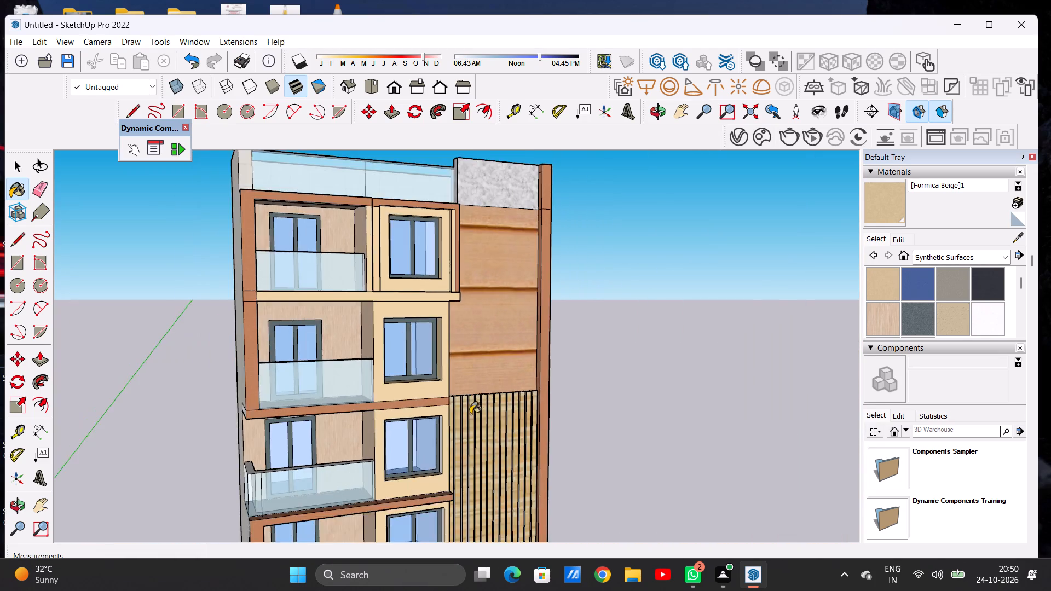
Paint both inner sides and the top inner face of the third front window opening from the top with Formica Beige.
scroll(466, 447, "up", 20)
scroll(466, 447, "up", 2)
left_click(410, 428)
scroll(423, 333, "down", 7)
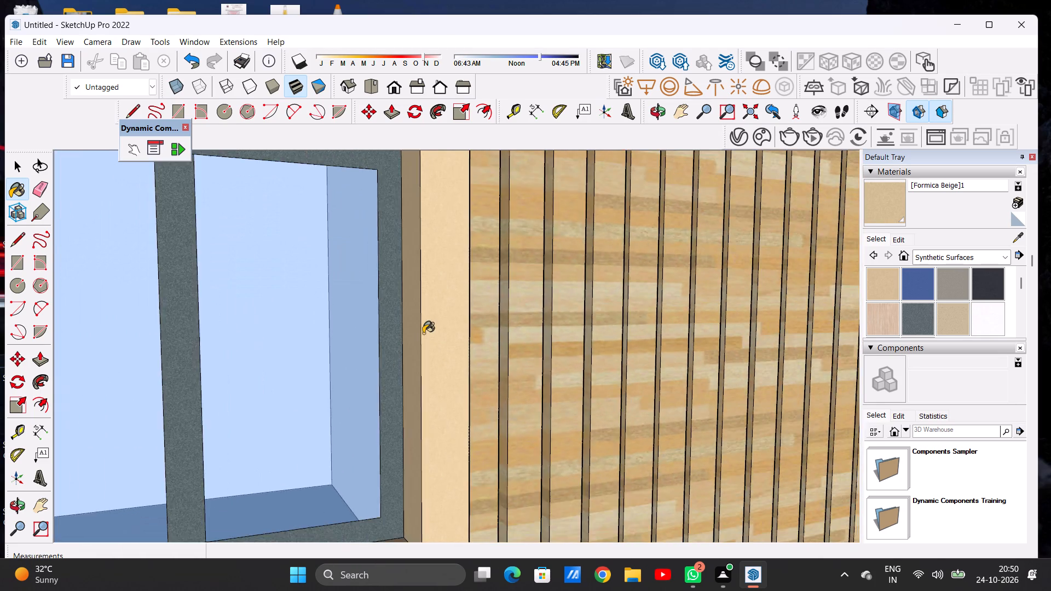
scroll(423, 333, "down", 6)
middle_click_drag(374, 380, 222, 490)
scroll(242, 334, "up", 8)
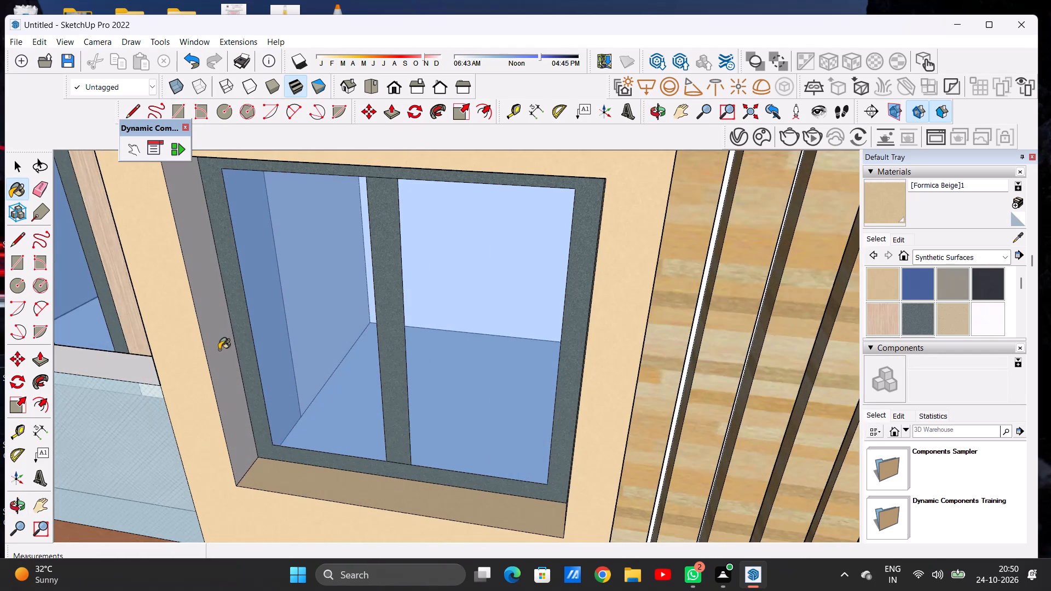
left_click(218, 350)
scroll(380, 418, "down", 8)
middle_click_drag(383, 430, 406, 210)
scroll(406, 219, "up", 6)
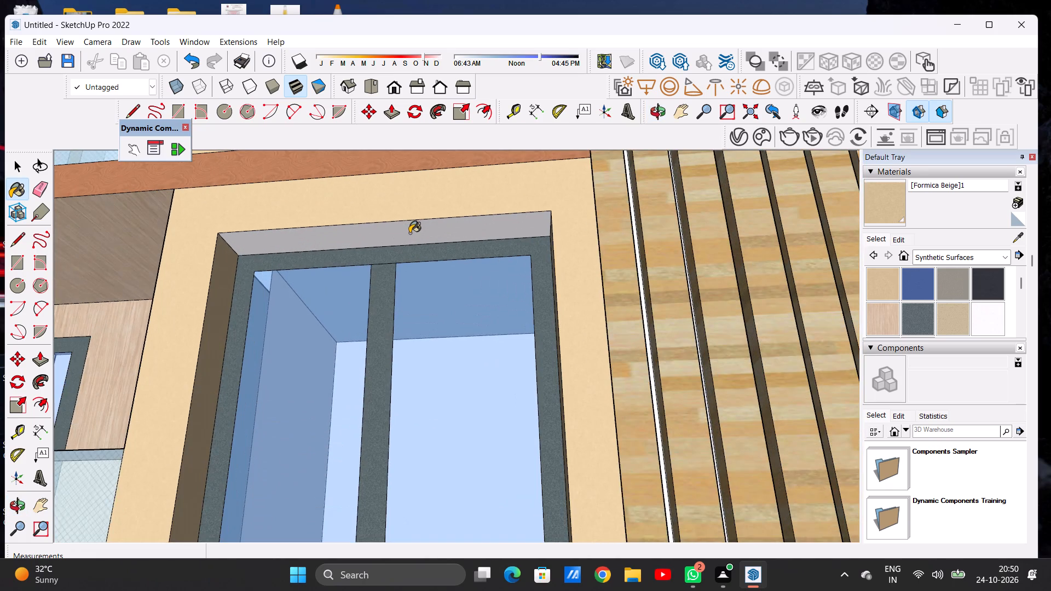
left_click(409, 233)
Paint the top inner face and left inner side of the lowest upper-storey front window opening, beside the slats, with Formica Beige.
scroll(413, 264, "down", 20)
scroll(413, 264, "down", 2)
middle_click_drag(403, 296, 407, 310)
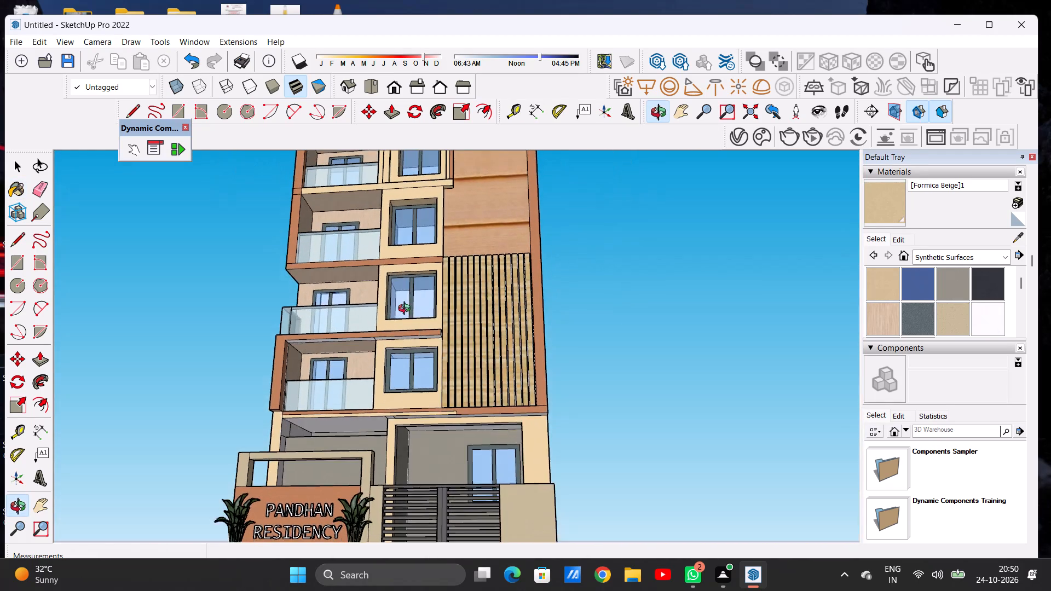
middle_click_drag(407, 310, 406, 300)
scroll(407, 364, "up", 8)
scroll(407, 376, "down", 1)
scroll(407, 376, "up", 3)
middle_click_drag(377, 340, 344, 378)
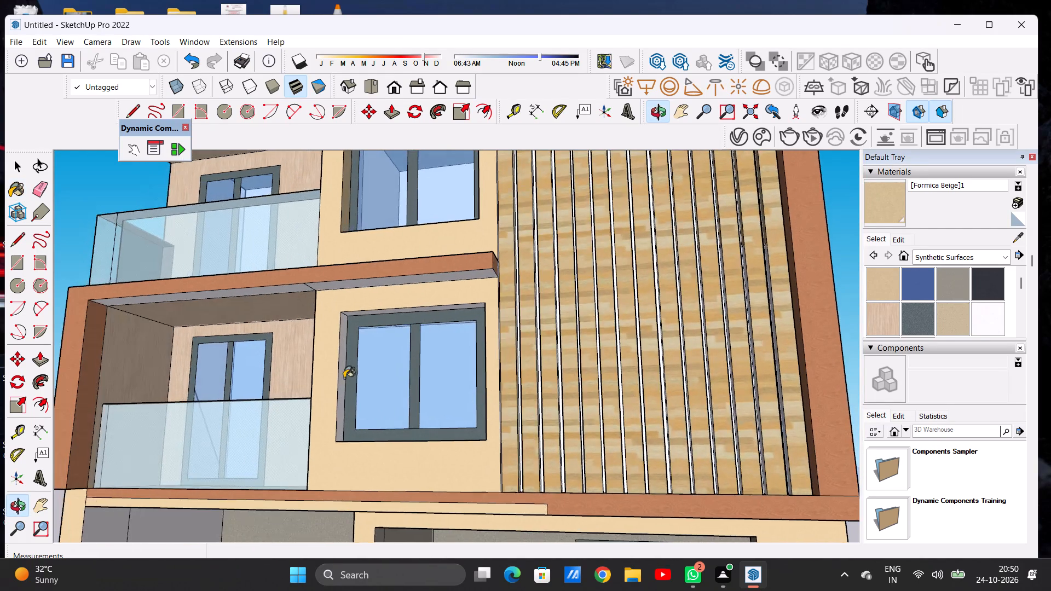
scroll(356, 332, "up", 17)
left_click(348, 278)
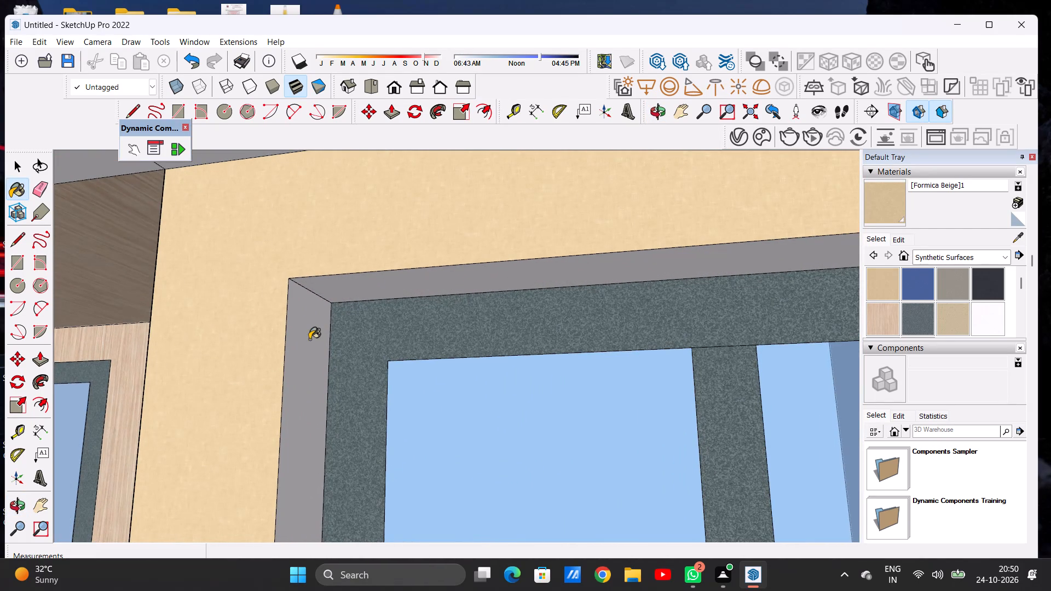
left_click(309, 339)
Paint the right inner side and the sill of the same lowest upper-storey window opening with Formica Beige.
scroll(390, 281, "down", 4)
scroll(390, 281, "up", 1)
scroll(390, 281, "down", 8)
middle_click_drag(349, 303, 411, 366)
scroll(418, 294, "down", 2)
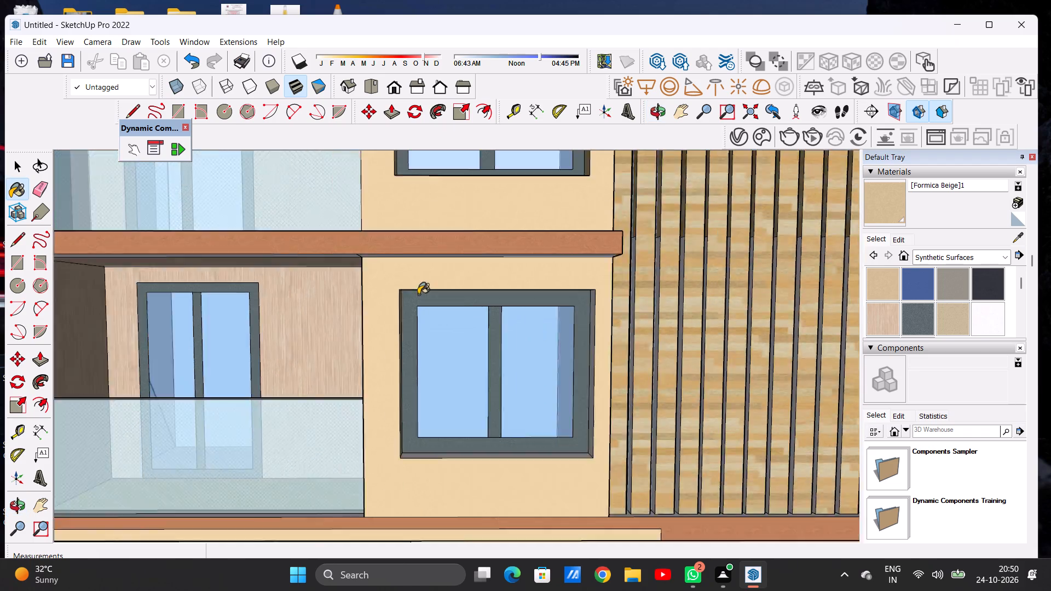
scroll(418, 294, "down", 7)
scroll(429, 233, "up", 1)
scroll(430, 237, "down", 2)
middle_click_drag(472, 340, 565, 411)
scroll(465, 341, "up", 1)
scroll(465, 341, "down", 1)
scroll(465, 341, "up", 18)
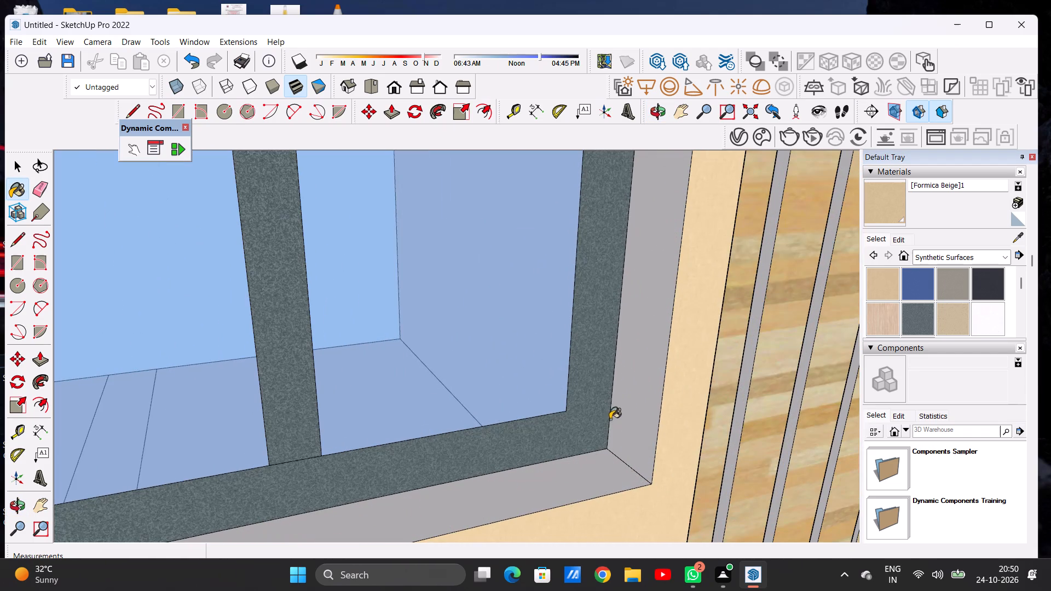
left_click(639, 400)
left_click(588, 481)
scroll(500, 457, "down", 15)
middle_click_drag(500, 406, 446, 290)
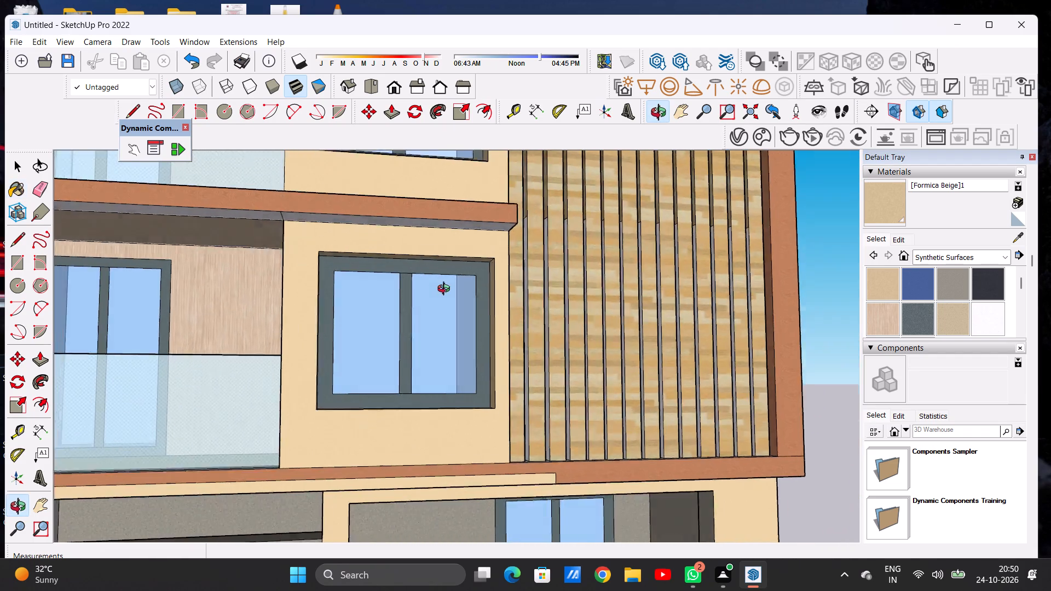
middle_click_drag(446, 290, 440, 275)
scroll(448, 239, "up", 6)
middle_click_drag(464, 265, 434, 182)
scroll(434, 227, "up", 5)
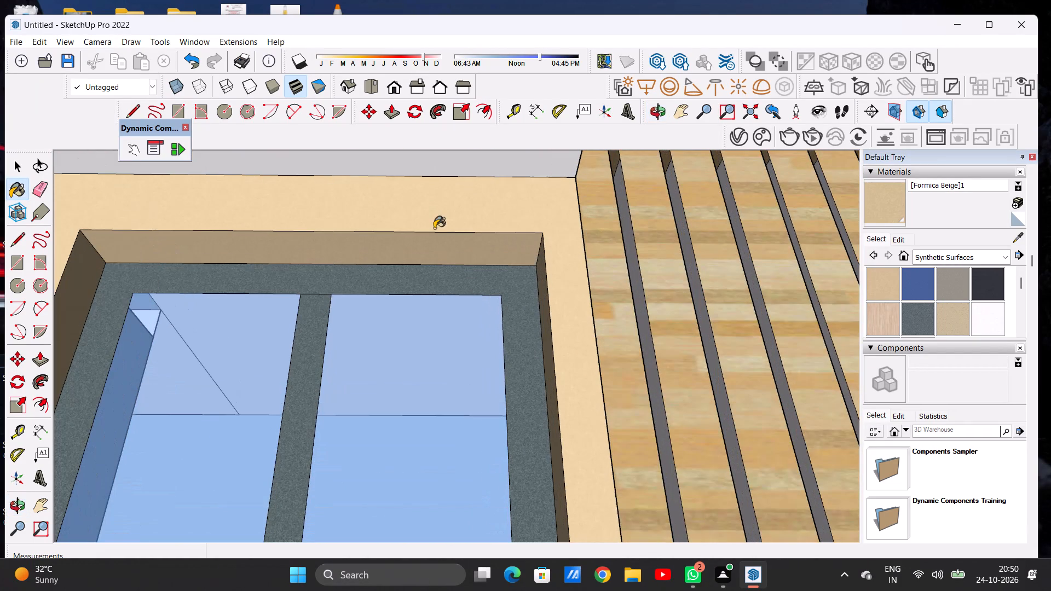
key("space")
Paint the two white underside faces of the projecting band above the lowest balcony and window with Wood Veneer 02 from Wood.
scroll(397, 213, "down", 12)
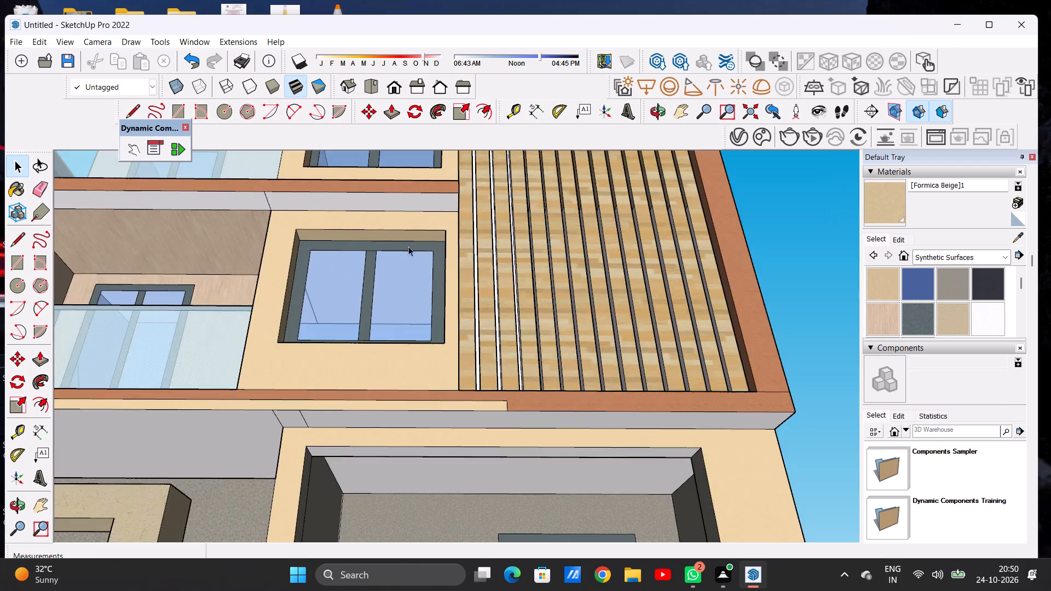
scroll(408, 246, "down", 7)
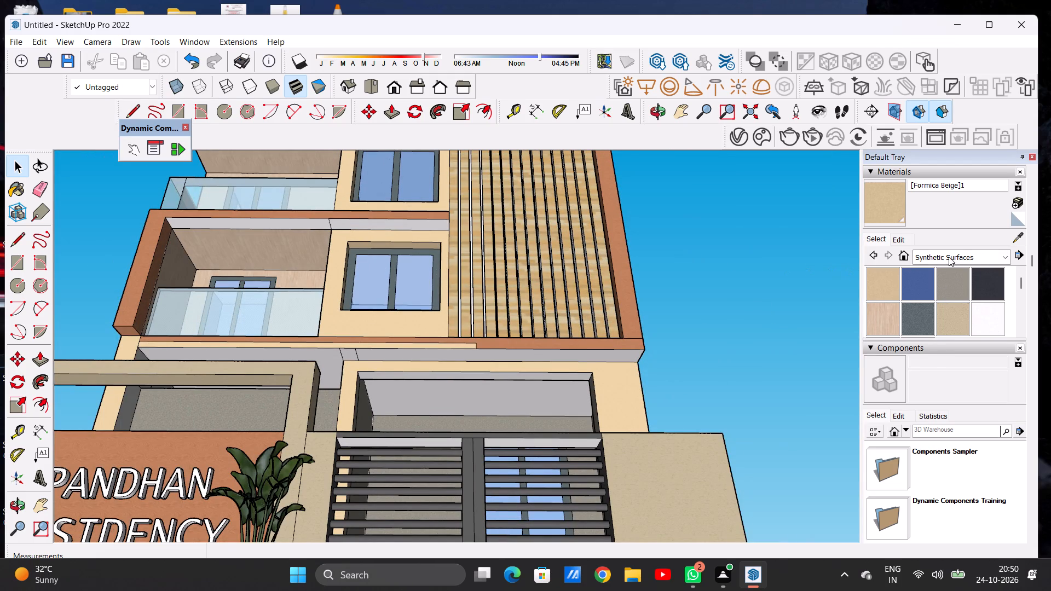
left_click(949, 257)
left_click(945, 431)
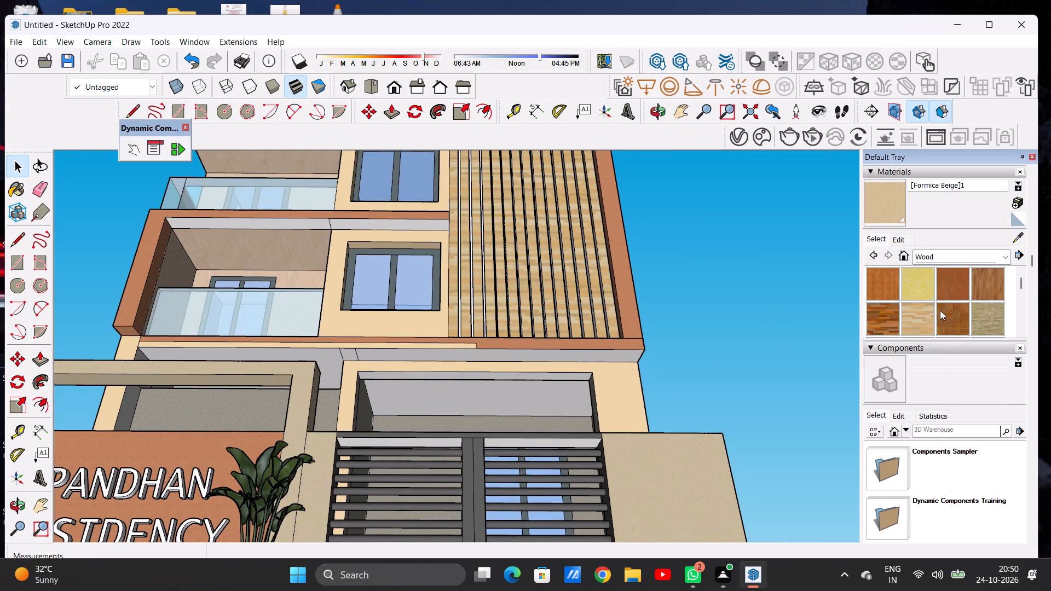
scroll(944, 308, "down", 1)
left_click(986, 293)
scroll(351, 227, "up", 3)
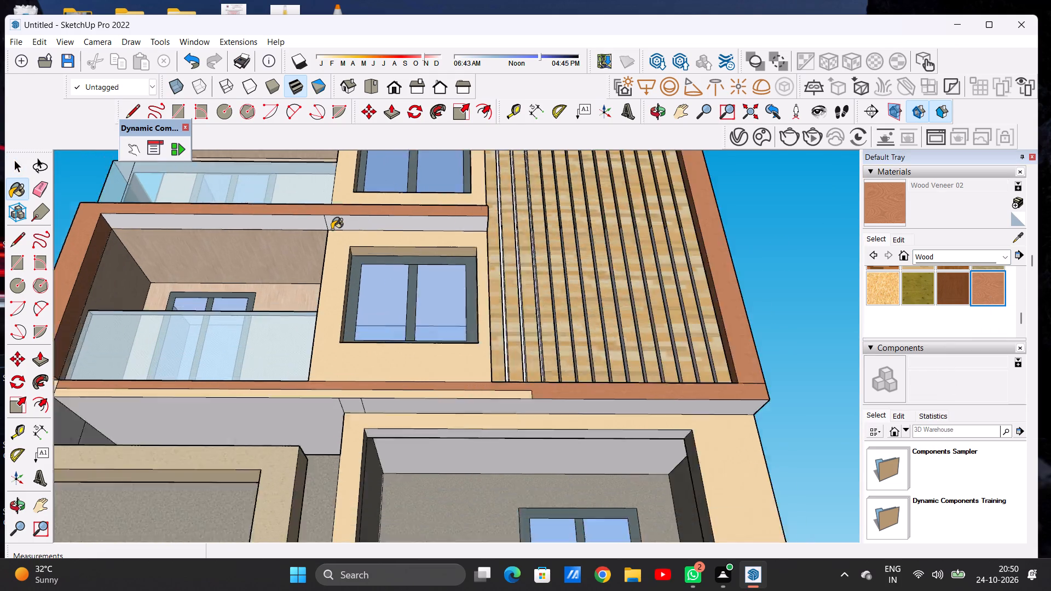
scroll(332, 229, "up", 11)
left_click(332, 226)
left_click(293, 220)
scroll(429, 219, "down", 13)
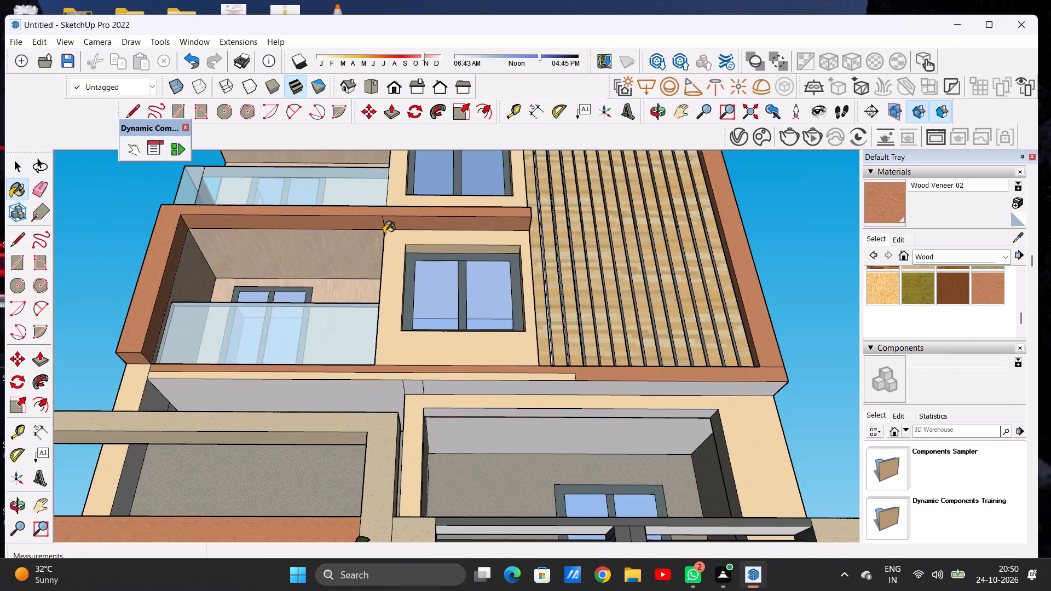
Paint the white ledge strip at the foot of the lowest balcony's glass railing with Wood Veneer 02.
middle_click_drag(236, 256, 228, 512)
scroll(303, 431, "up", 5)
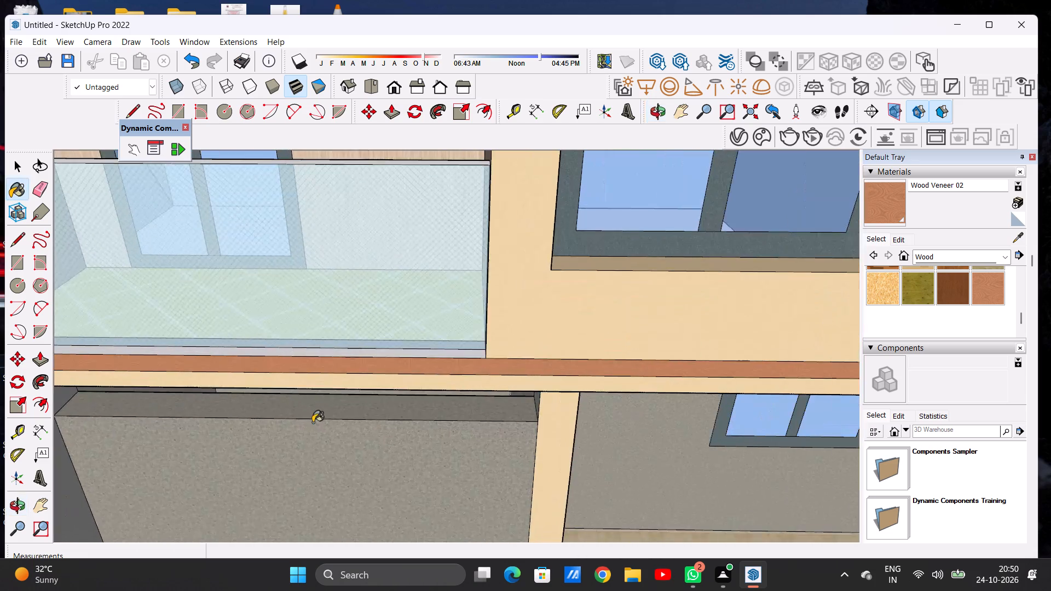
scroll(313, 422, "up", 10)
left_click(413, 346)
scroll(374, 349, "down", 10)
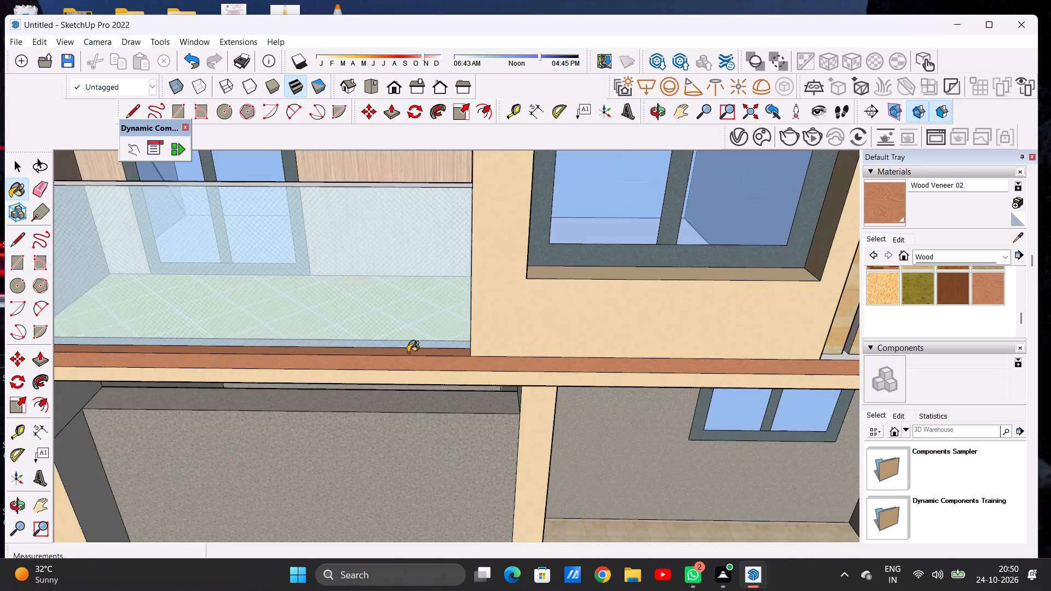
Paint the white ledge beneath the vertical slats of the front cladding with Wood Veneer 02.
scroll(425, 360, "down", 6)
scroll(474, 332, "down", 4)
scroll(654, 347, "up", 20)
scroll(654, 347, "up", 1)
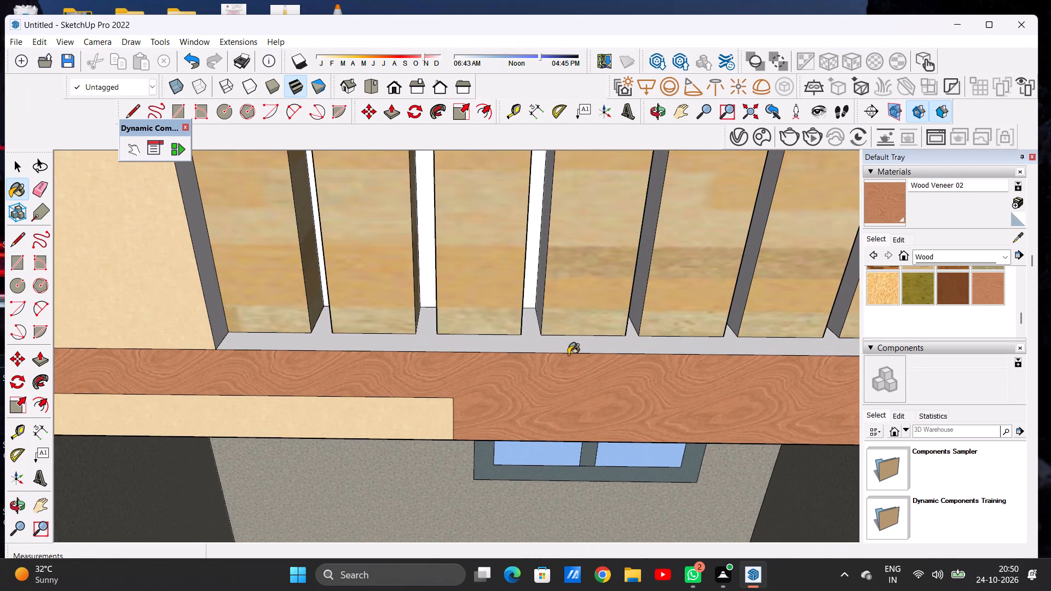
left_click(549, 349)
Examine the lowest balcony, the undersides above the ground floor and the whole front facade from below, above and a distance.
scroll(490, 339, "down", 20)
scroll(490, 339, "down", 13)
scroll(485, 258, "up", 6)
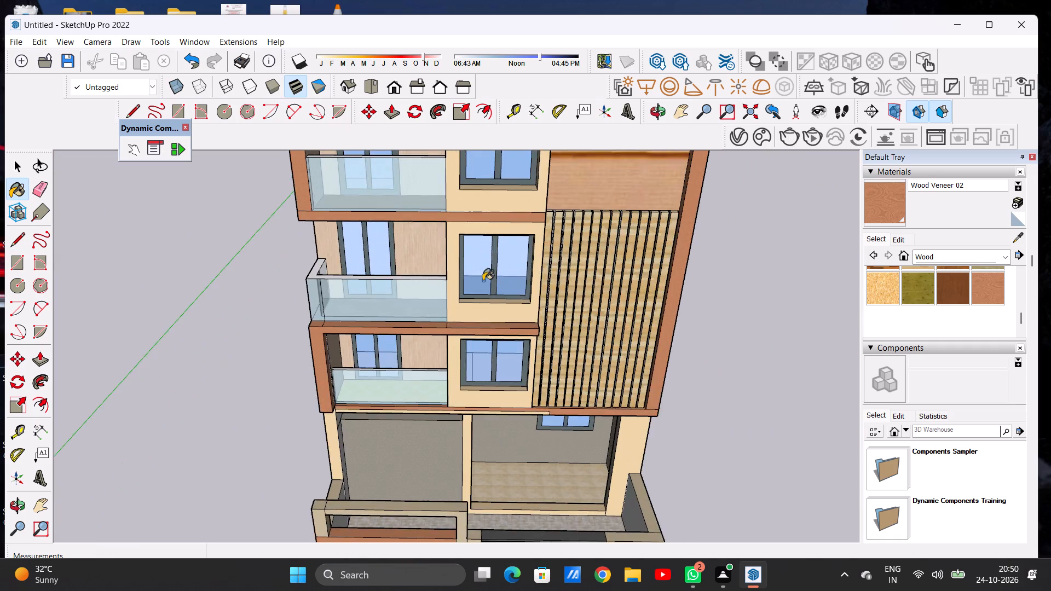
middle_click_drag(479, 280, 429, 66)
scroll(400, 399, "up", 7)
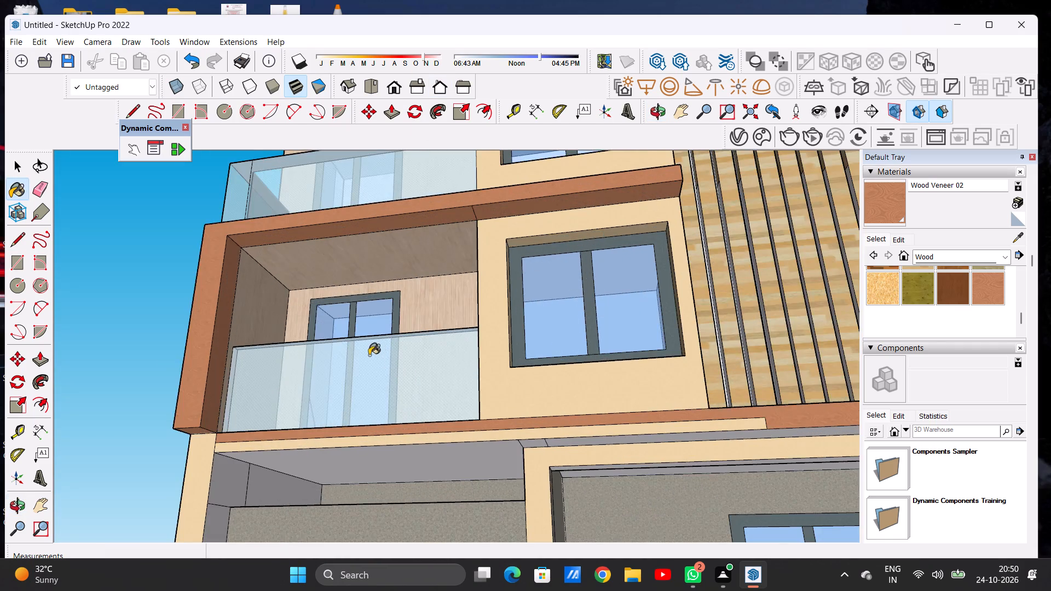
middle_click_drag(373, 338, 458, 263)
middle_click_drag(466, 273, 415, 295)
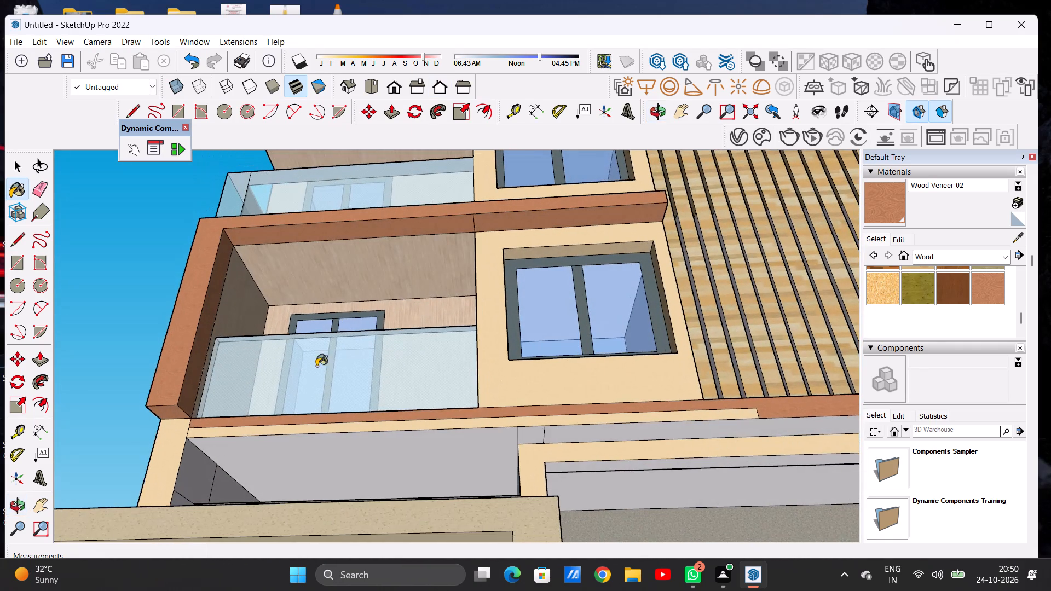
middle_click_drag(309, 361, 315, 486)
scroll(401, 374, "down", 5)
scroll(433, 459, "up", 6)
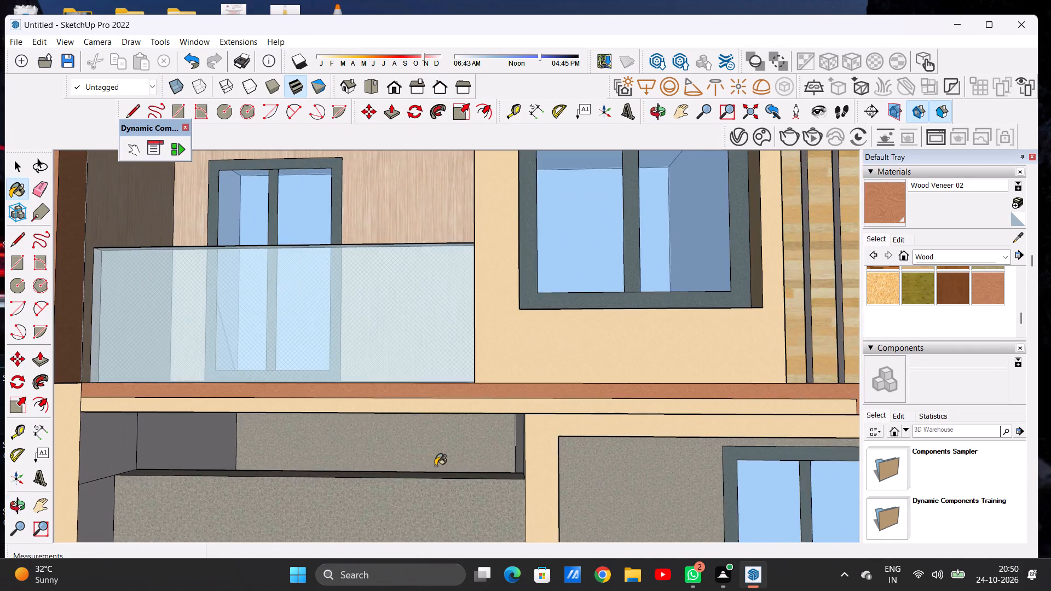
scroll(435, 466, "up", 1)
middle_click_drag(435, 466, 471, 480)
scroll(455, 422, "down", 3)
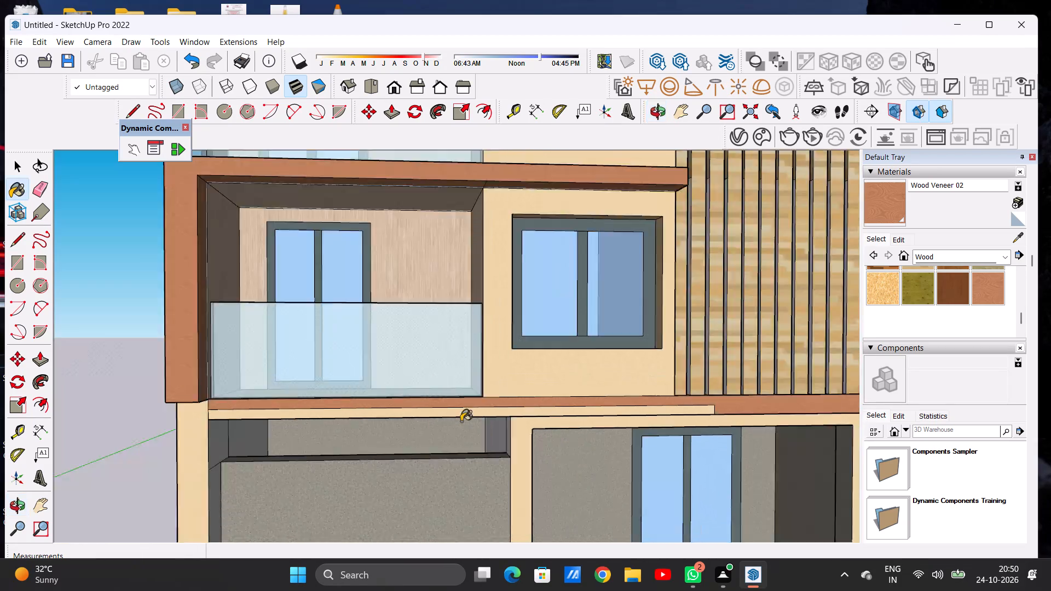
scroll(461, 421, "down", 13)
middle_click_drag(466, 285, 442, 412)
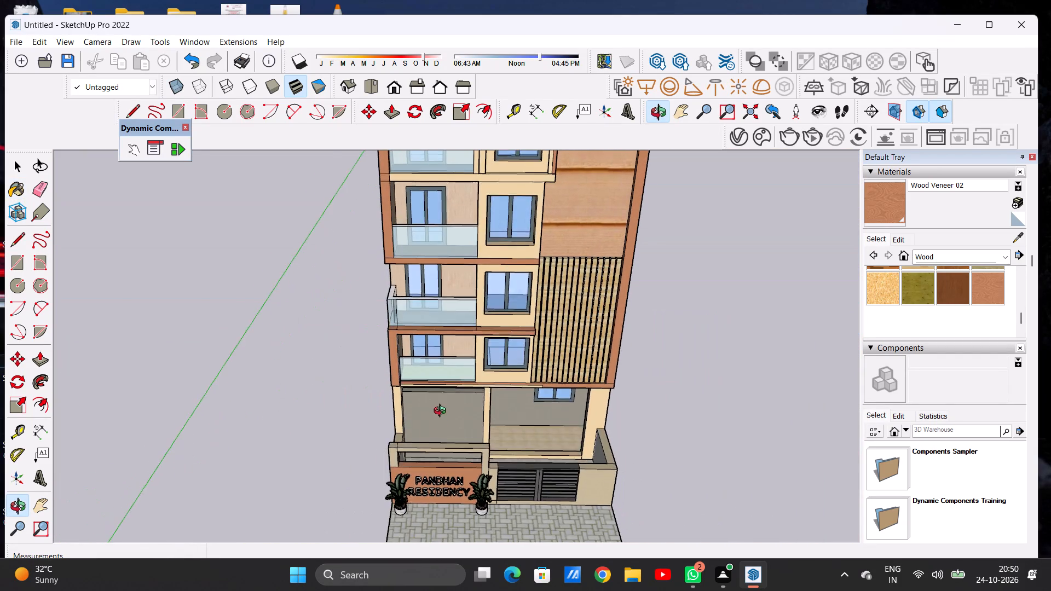
middle_click_drag(442, 412, 442, 447)
scroll(403, 399, "down", 9)
scroll(429, 294, "up", 5)
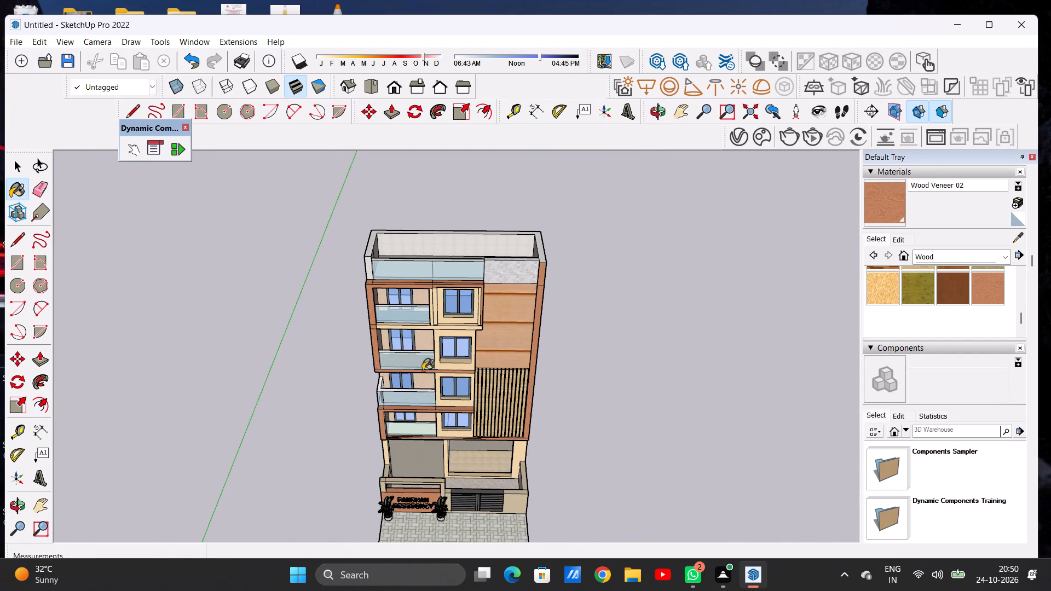
middle_click_drag(421, 401, 411, 338)
scroll(411, 338, "up", 1)
scroll(412, 279, "down", 7)
scroll(468, 455, "up", 7)
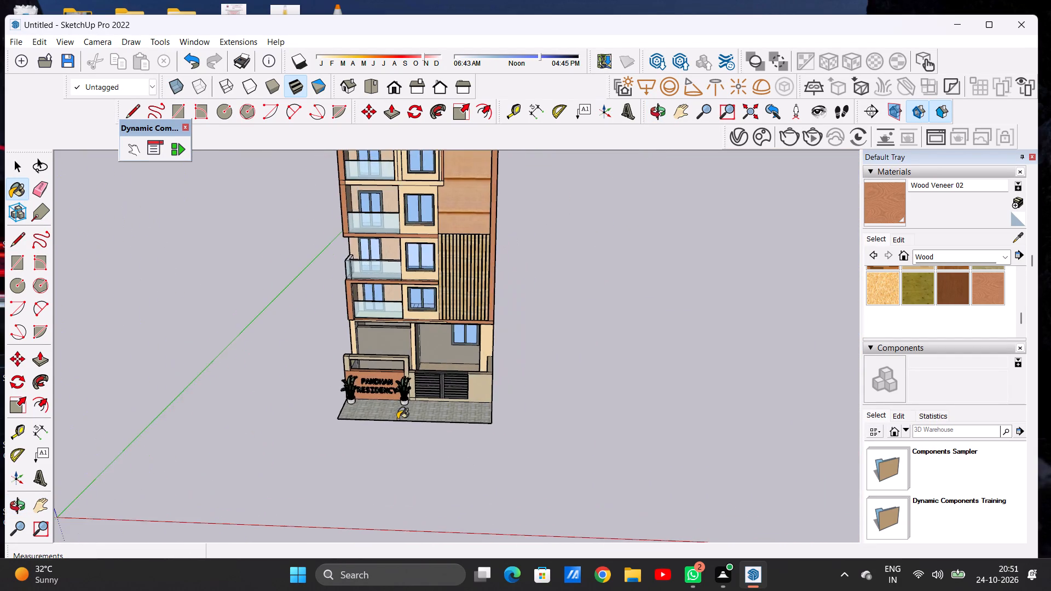
Examine the finished building from the front and at an angle, including the ground floor, name board, gate and side wall.
scroll(395, 416, "up", 7)
scroll(394, 413, "down", 10)
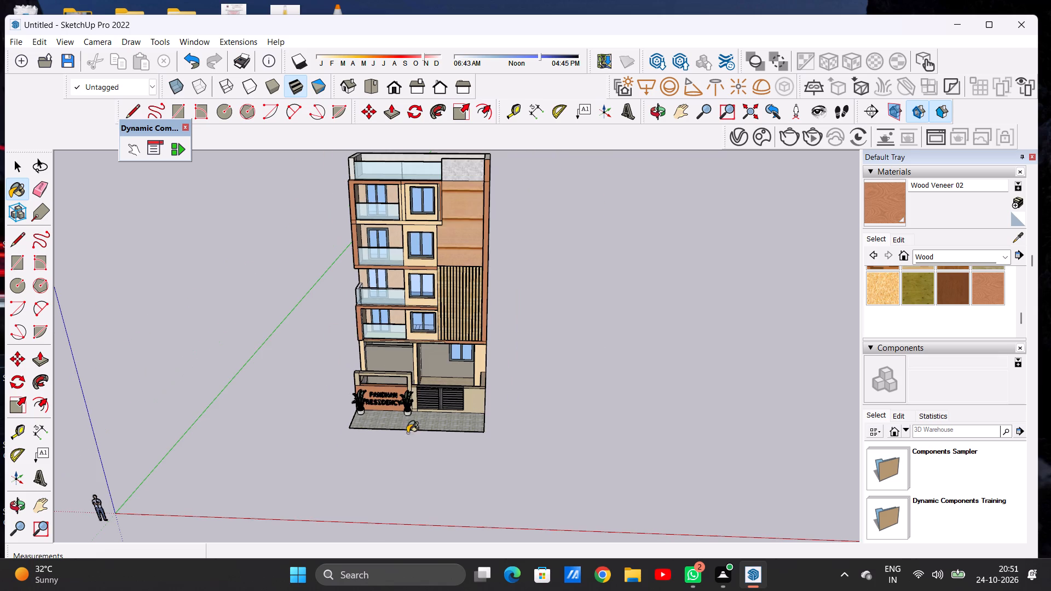
scroll(407, 433, "down", 1)
scroll(419, 163, "up", 4)
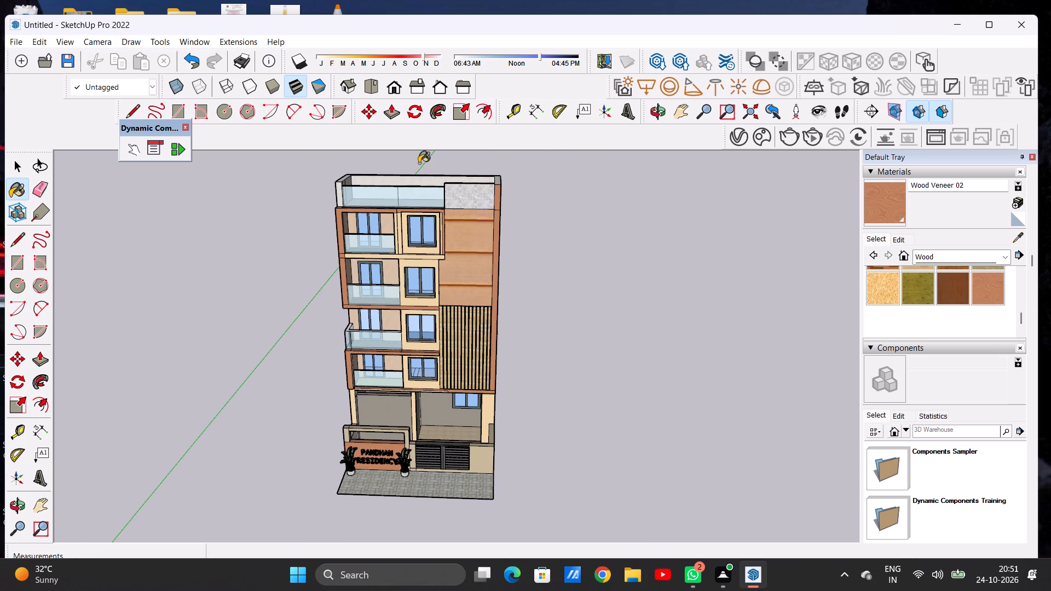
scroll(424, 157, "up", 1)
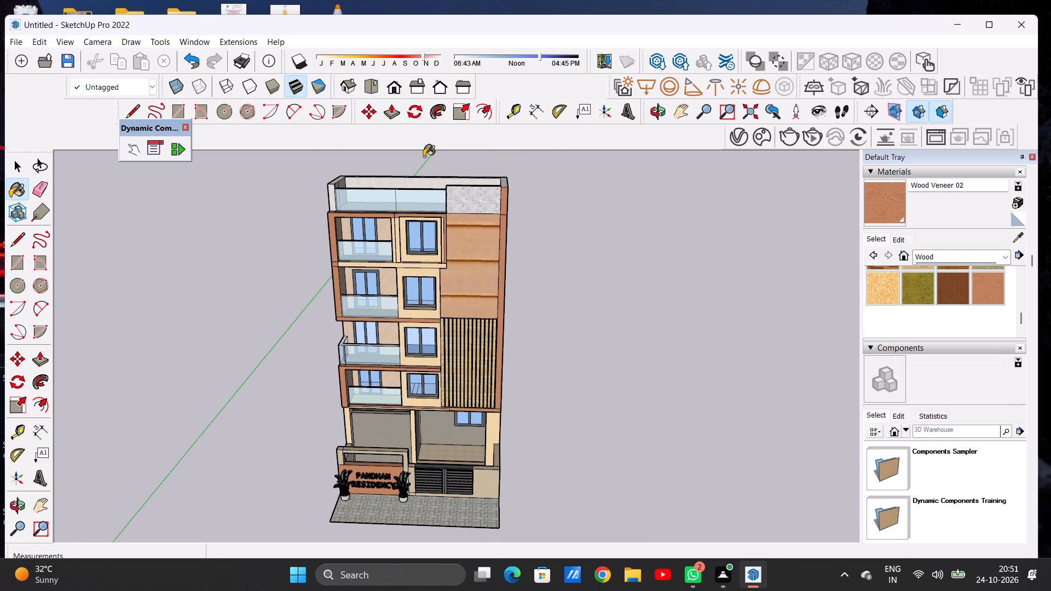
key("space")
scroll(453, 190, "down", 3)
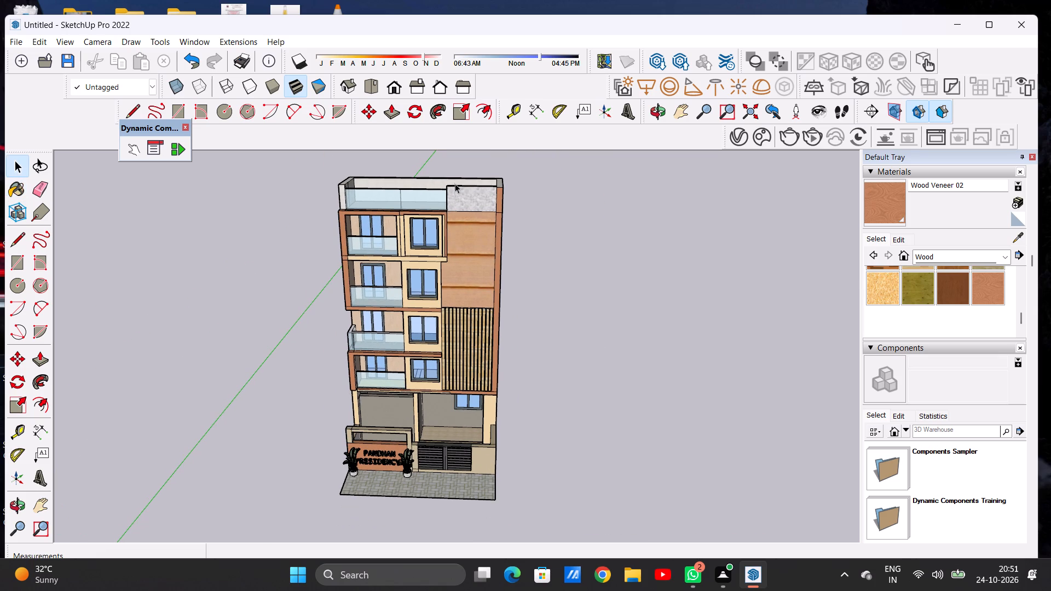
scroll(455, 183, "up", 1)
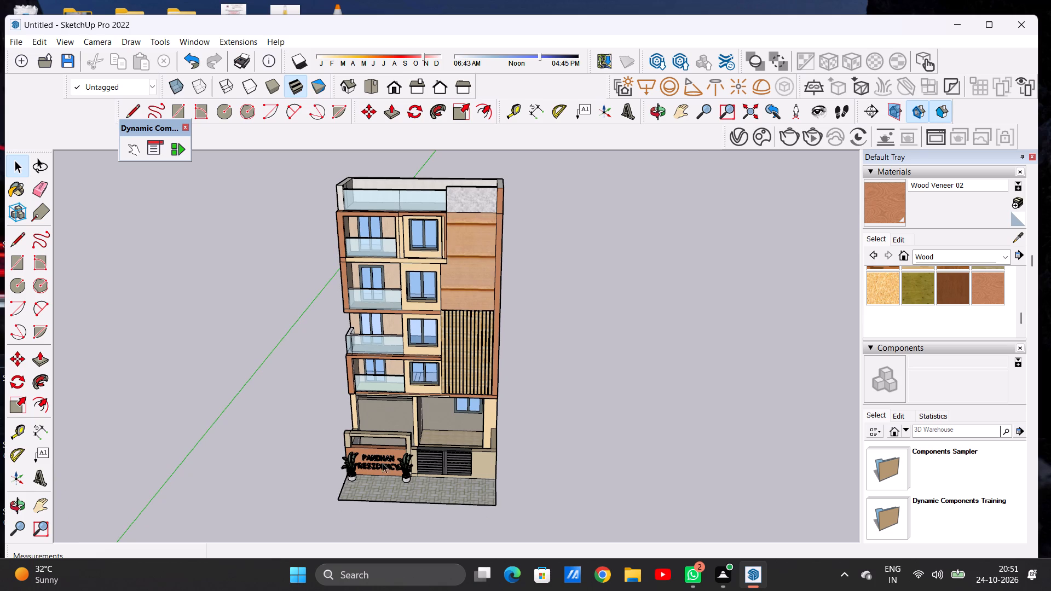
scroll(384, 470, "up", 15)
scroll(420, 424, "down", 17)
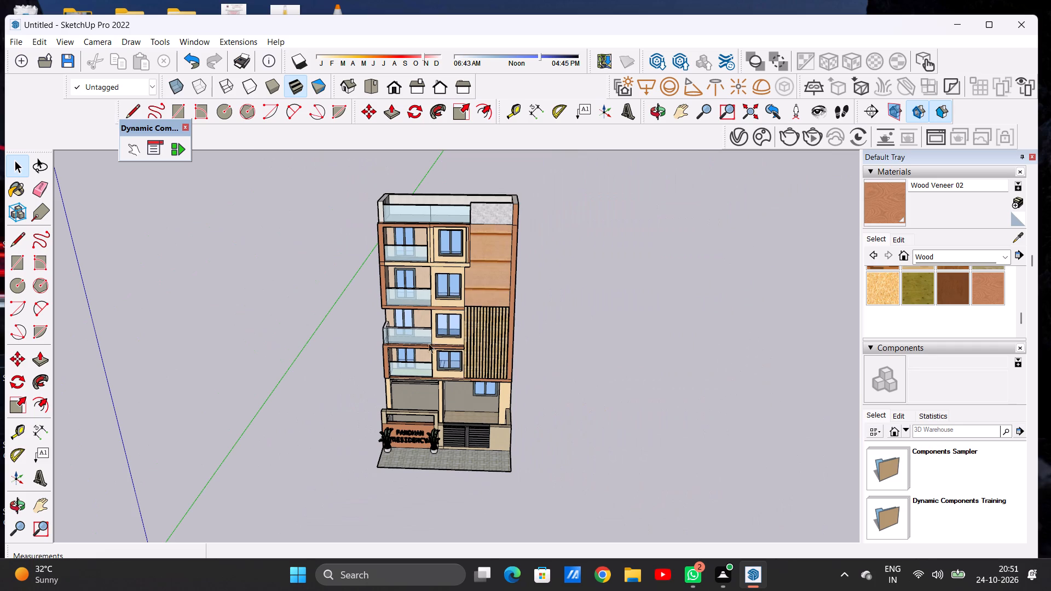
scroll(443, 170, "up", 2)
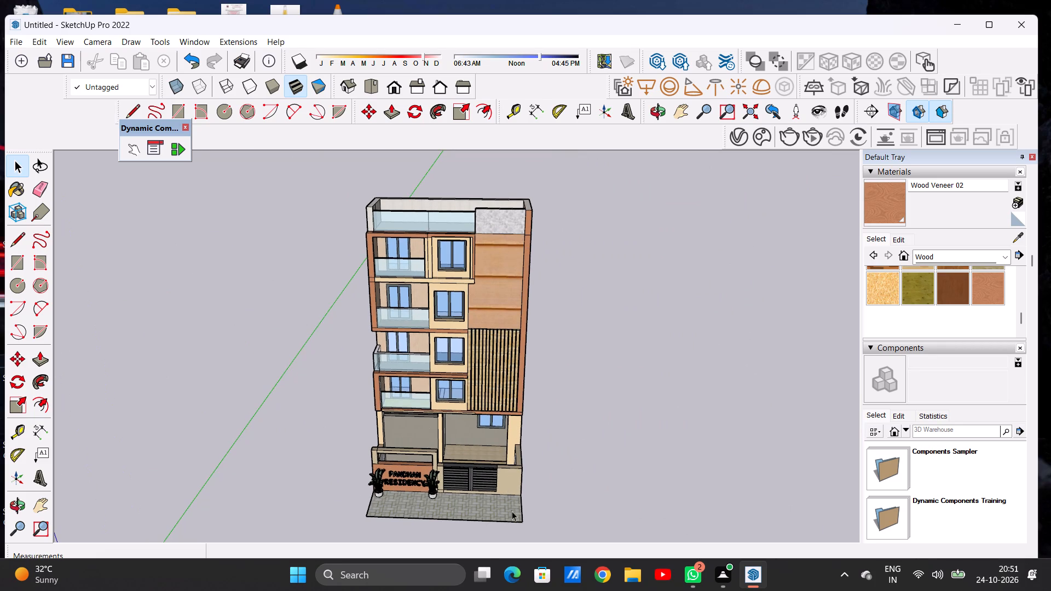
middle_click_drag(512, 513, 600, 488)
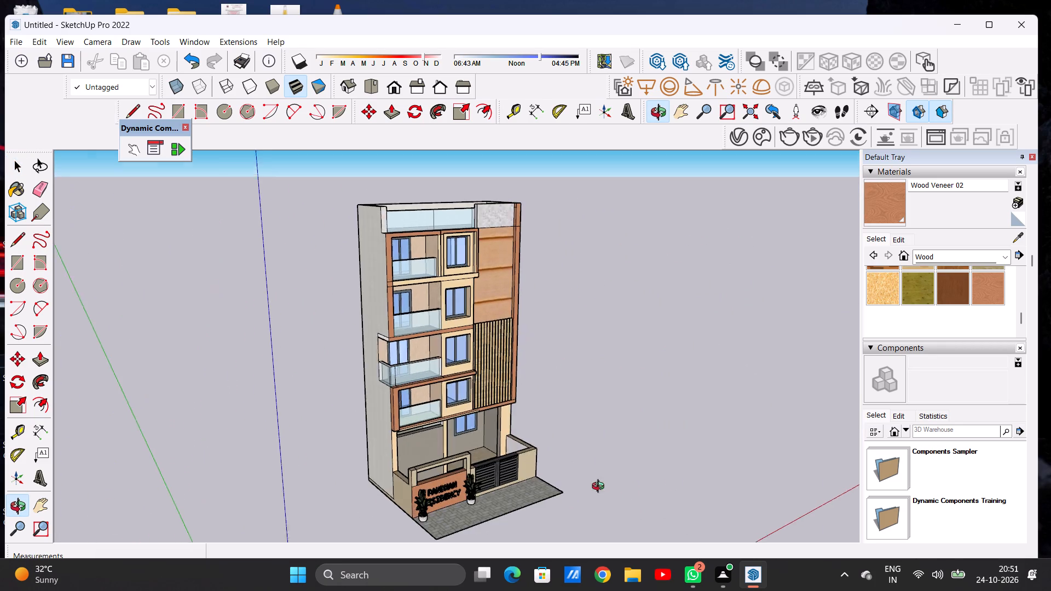
middle_click_drag(600, 488, 412, 501)
scroll(470, 486, "up", 8)
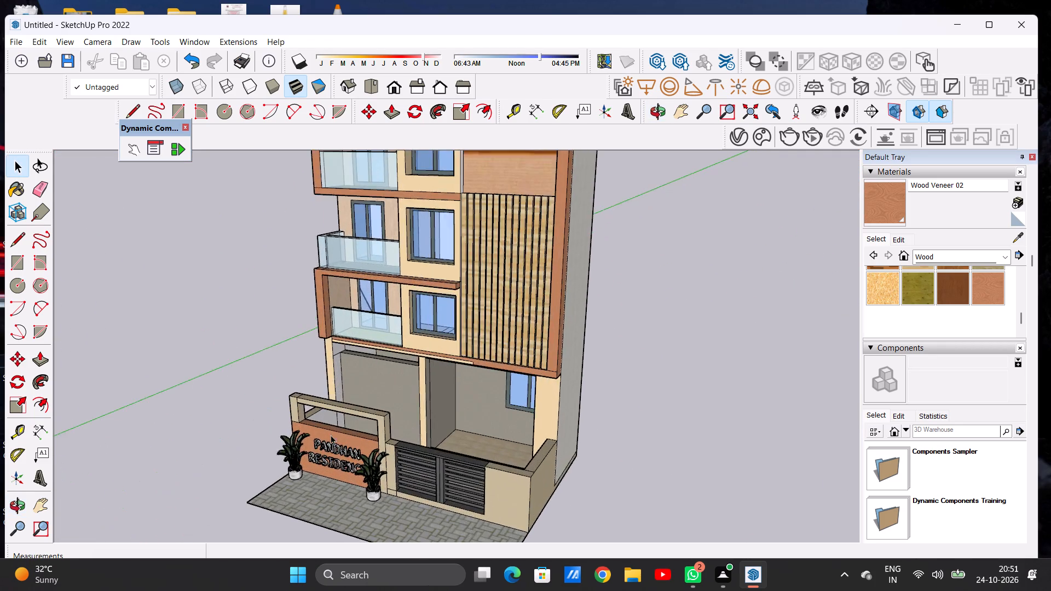
scroll(331, 435, "up", 5)
middle_click_drag(469, 450, 514, 464)
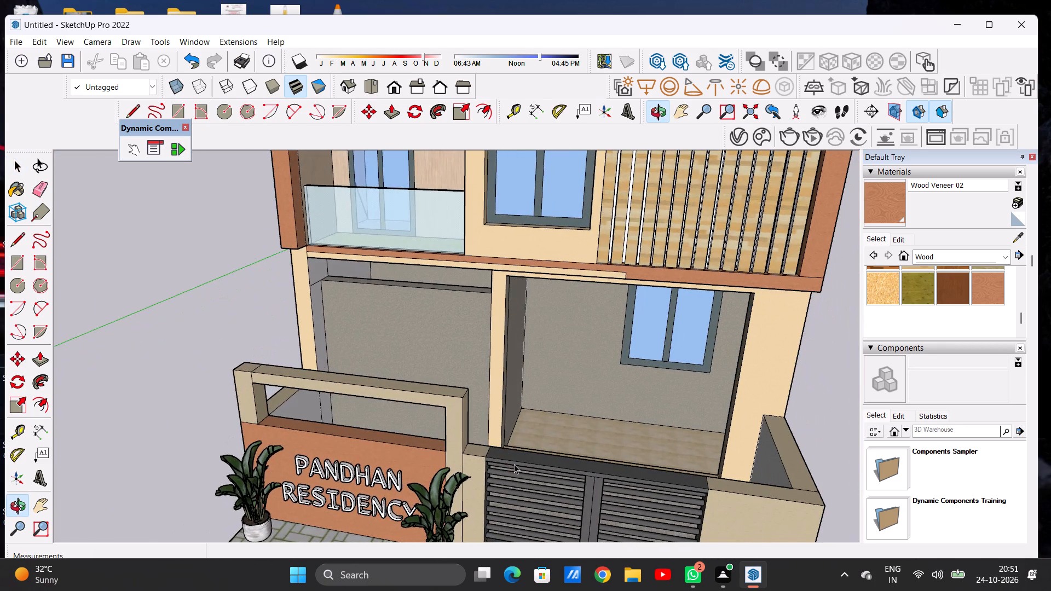
scroll(481, 436, "down", 1)
scroll(481, 436, "up", 1)
scroll(481, 436, "down", 8)
scroll(530, 474, "down", 5)
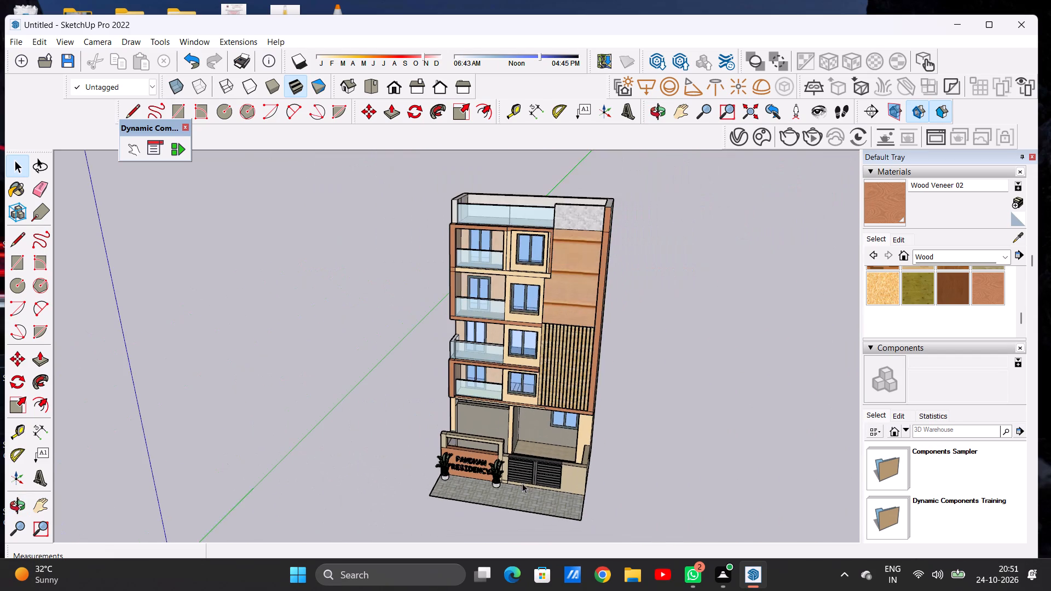
scroll(566, 187, "down", 1)
scroll(570, 186, "up", 2)
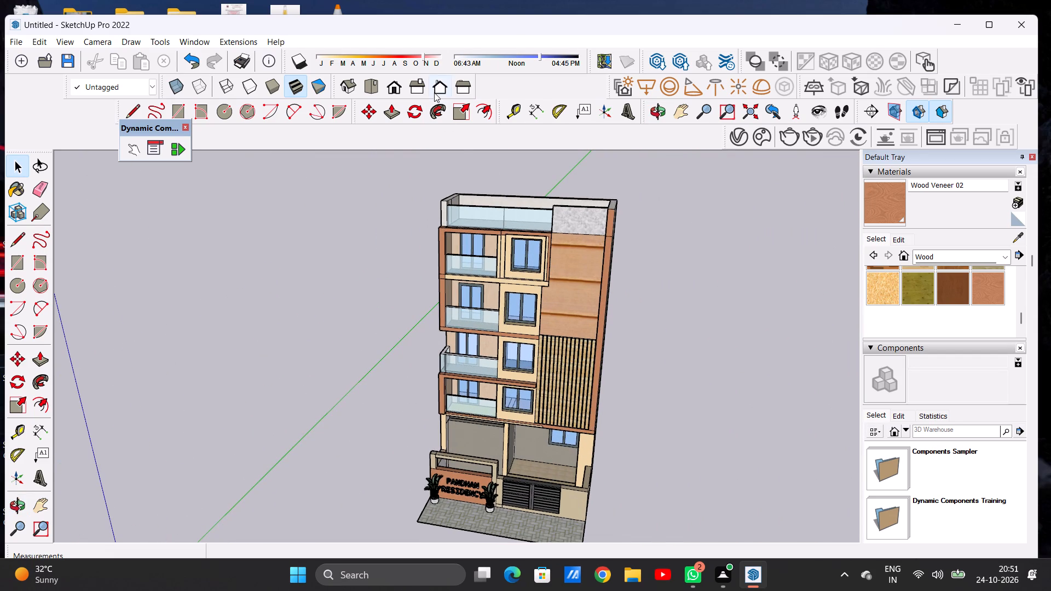
Inspect the facade from the standard front view and from a raised angle, checking the lower balconies, windows and vertical slats up close.
left_click(399, 89)
scroll(494, 275, "down", 5)
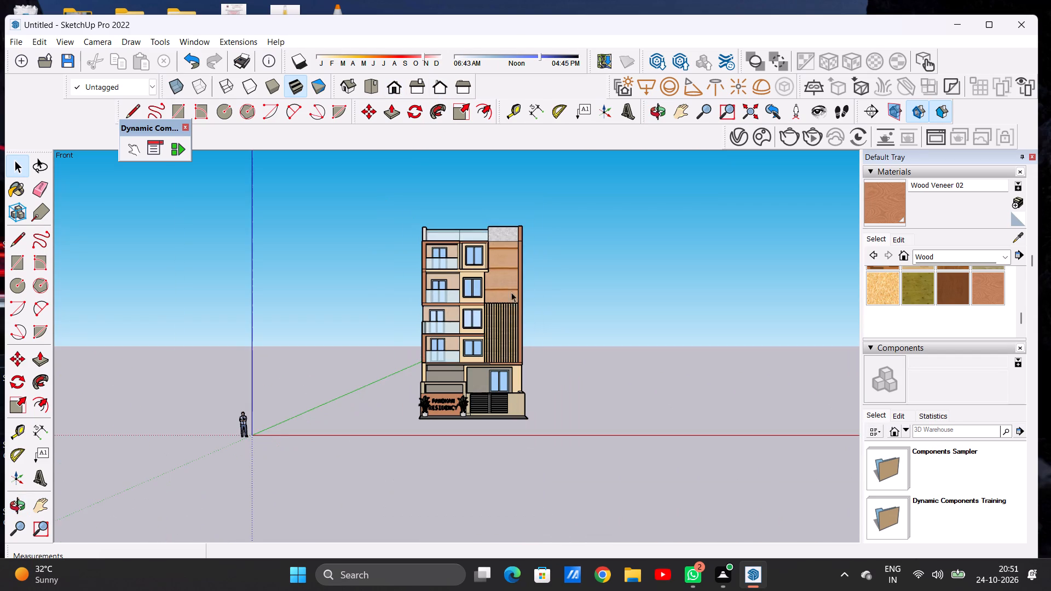
middle_click_drag(486, 347, 465, 446)
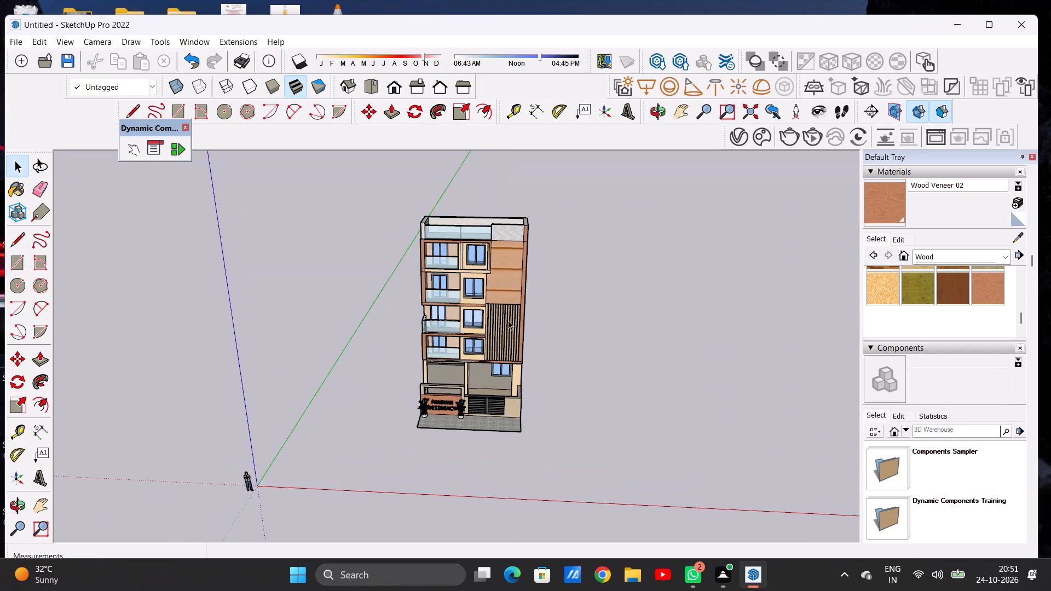
scroll(541, 271, "up", 5)
scroll(511, 168, "up", 1)
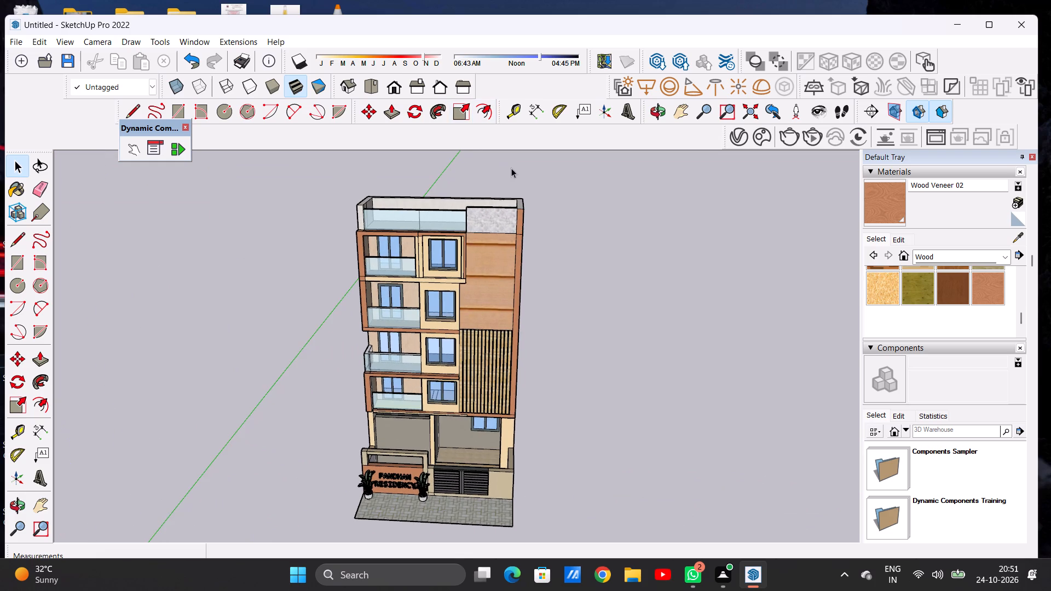
scroll(534, 235, "up", 1)
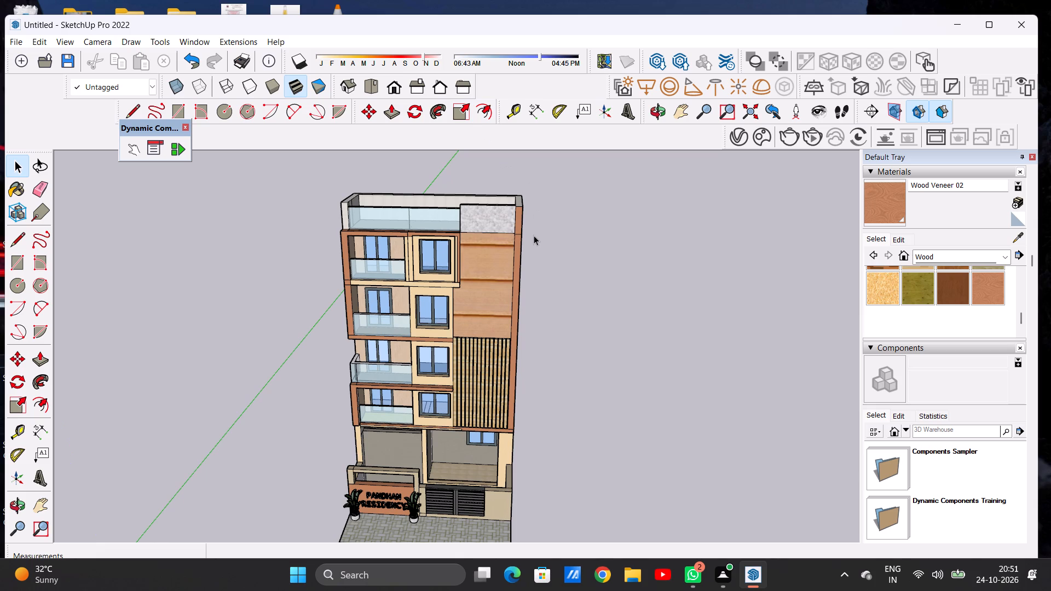
scroll(534, 235, "down", 2)
scroll(532, 235, "up", 1)
scroll(521, 248, "down", 1)
scroll(460, 412, "up", 13)
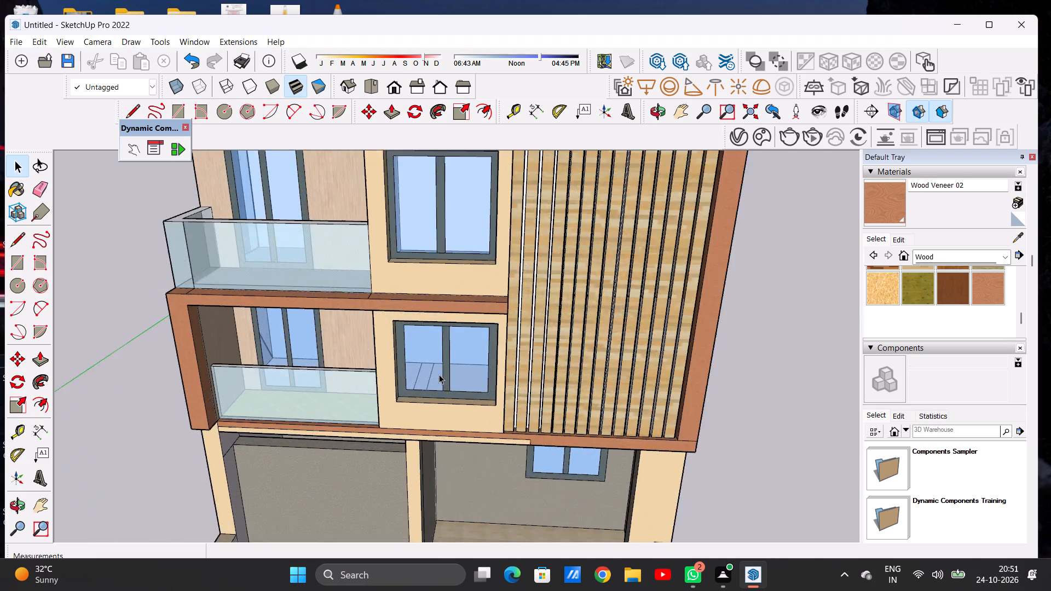
scroll(439, 374, "up", 6)
scroll(420, 394, "down", 1)
scroll(418, 393, "up", 1)
scroll(476, 354, "down", 11)
scroll(455, 309, "down", 4)
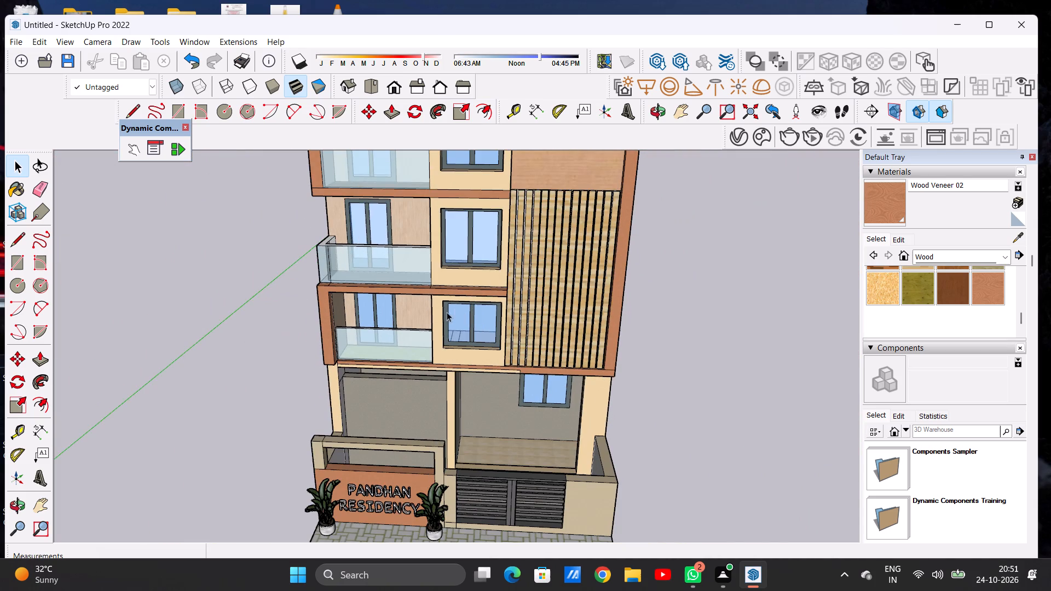
scroll(409, 302, "down", 9)
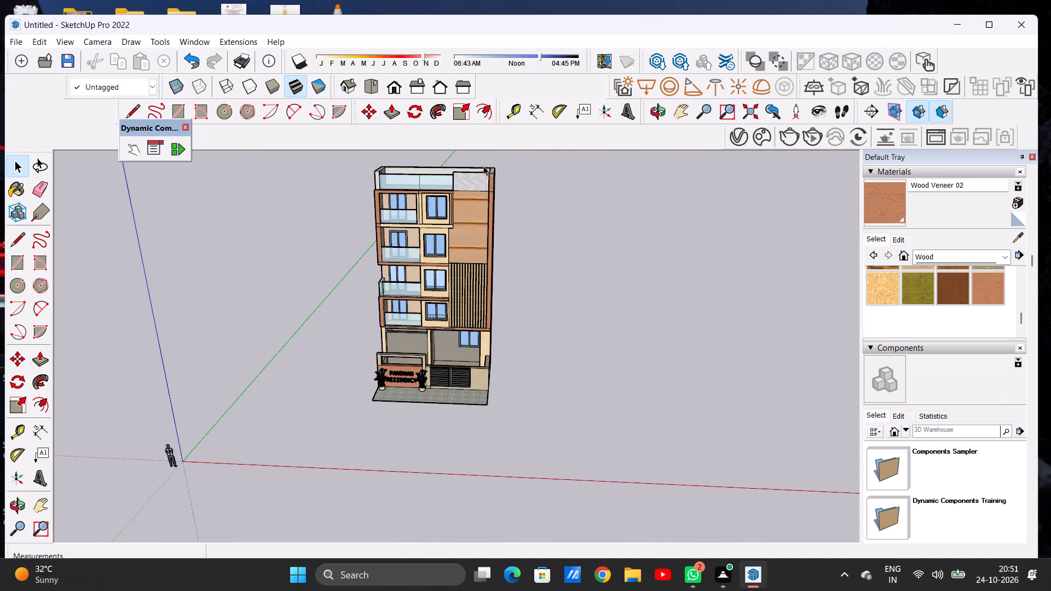
scroll(483, 166, "up", 1)
scroll(483, 166, "down", 1)
scroll(483, 166, "up", 5)
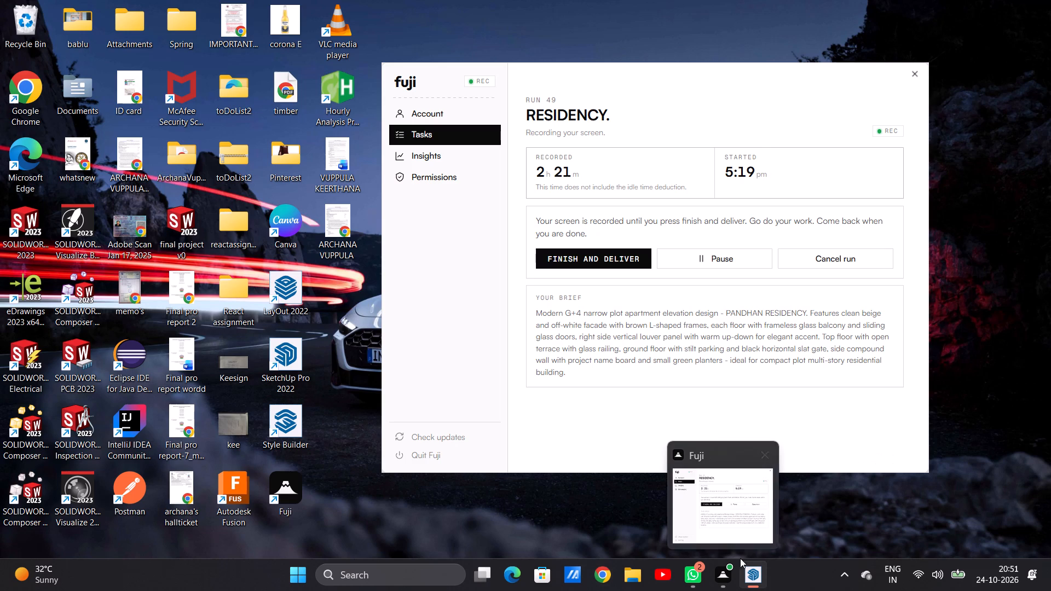
Return to SketchUp and save the model in the Documents folder as a SketchUp file named SAILU 03.
left_click(741, 522)
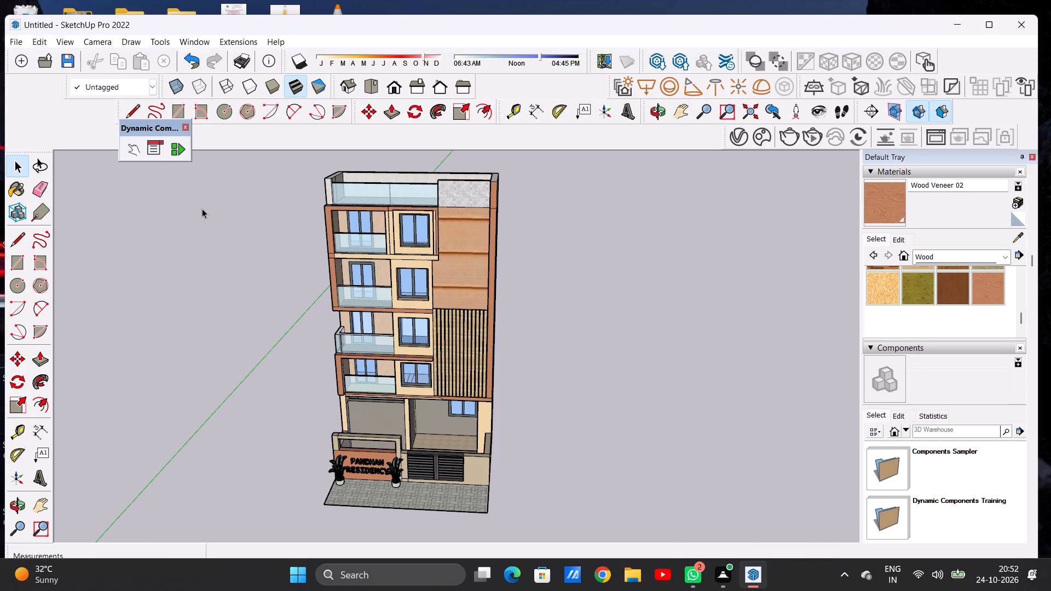
key("ctrl+s")
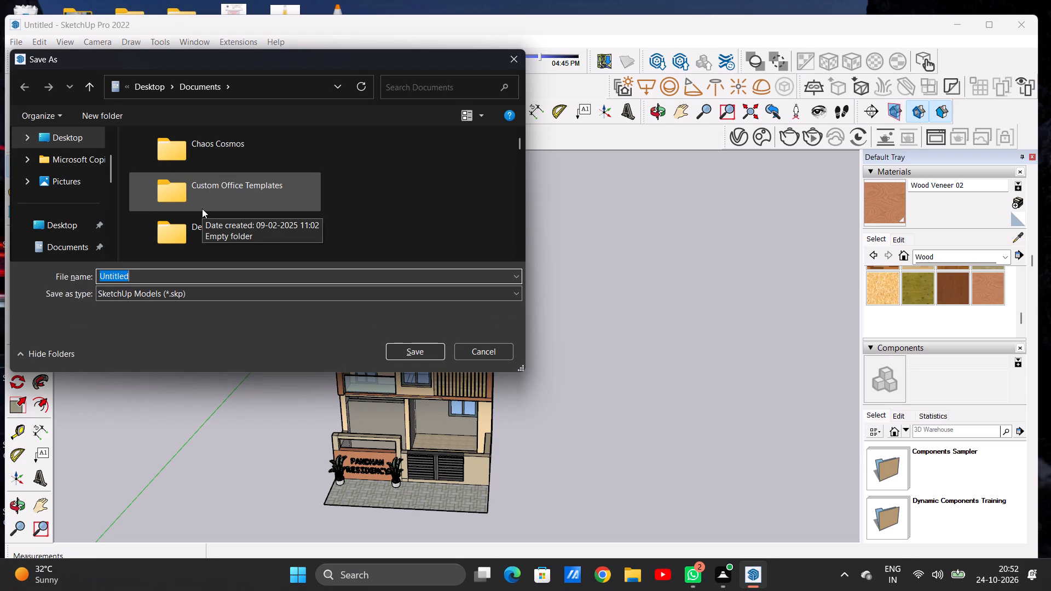
key("BackSpace")
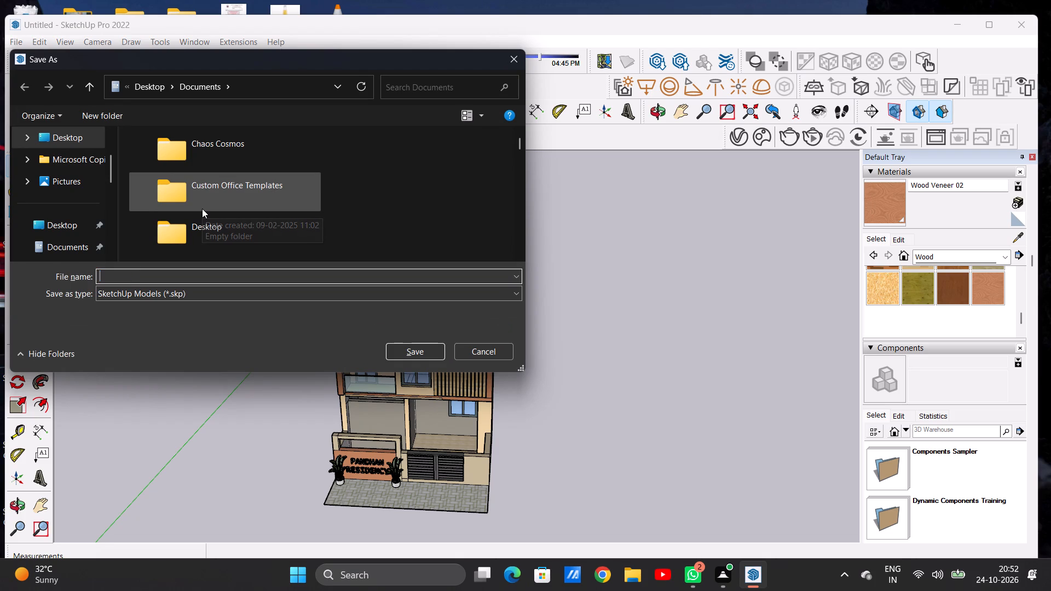
type("SA")
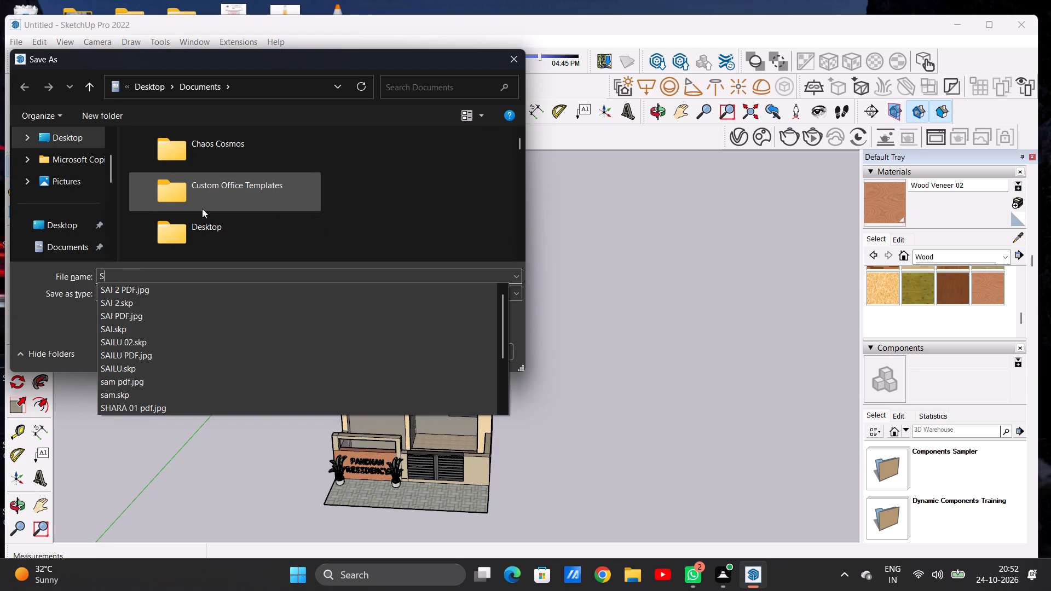
key("i")
type("LU")
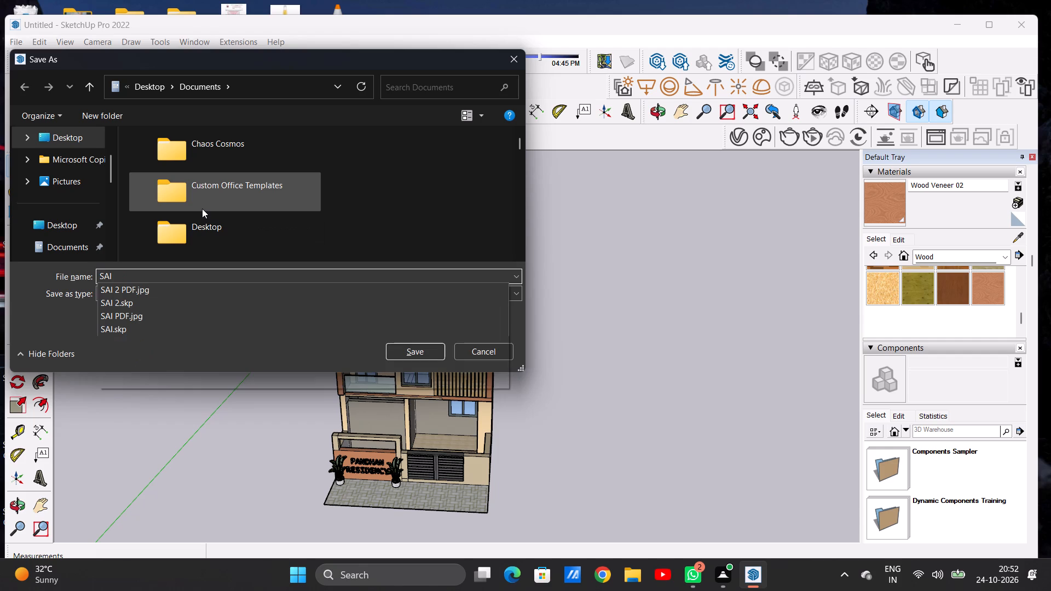
key("space")
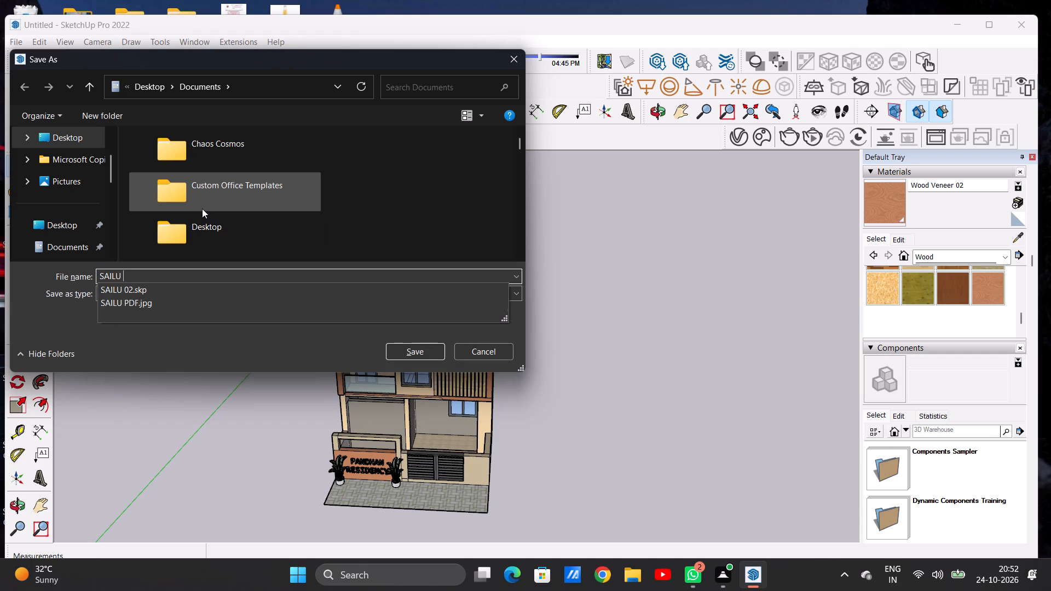
key("Insert")
key("Page_Down")
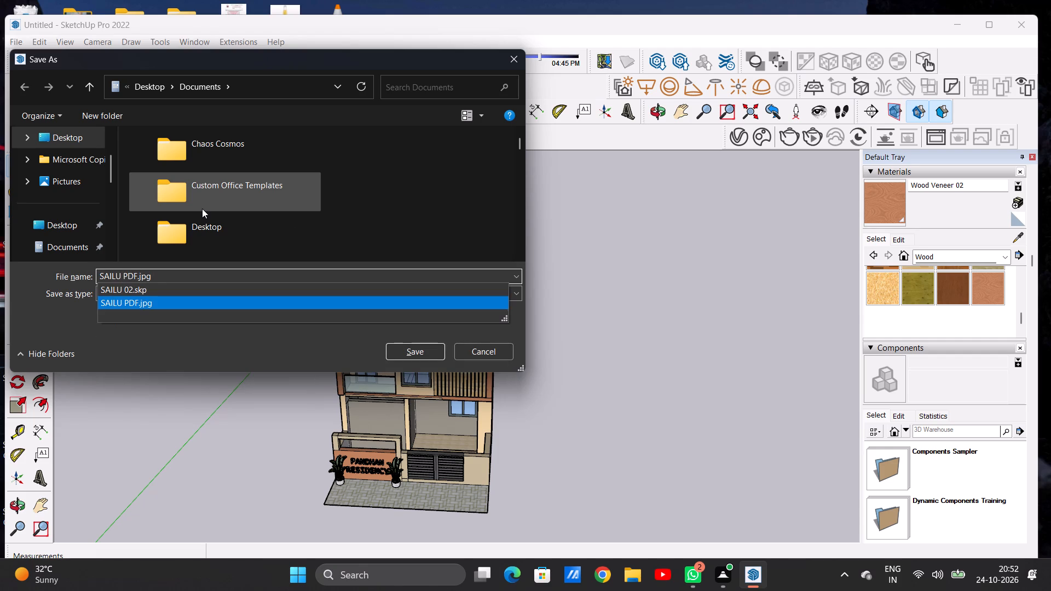
key("BackSpace")
key("BackSpace")
key("BackSpace")
key("BackSpace")
key("BackSpace")
key("BackSpace")
key("BackSpace")
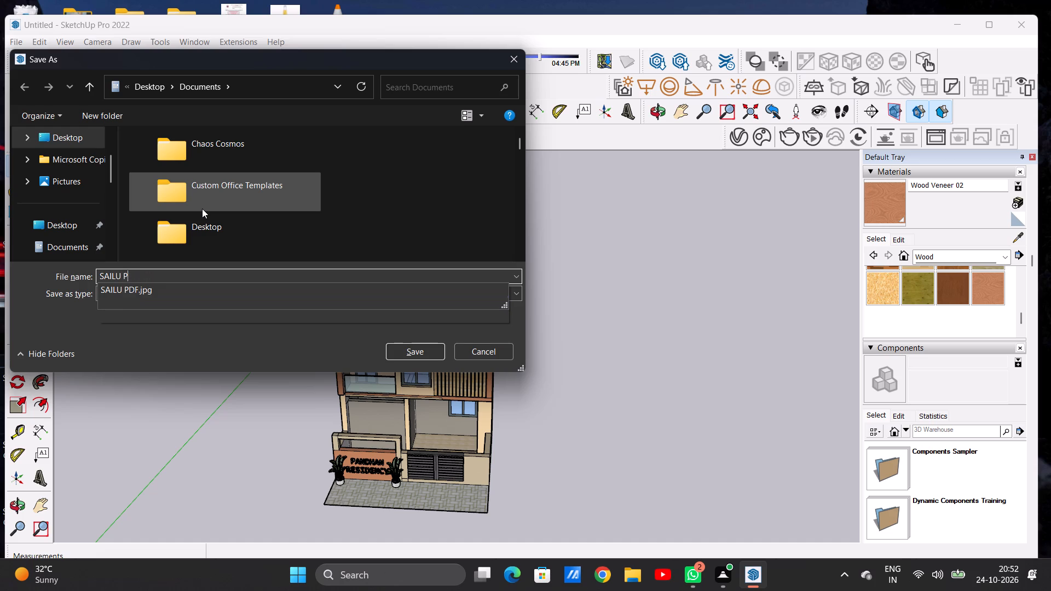
type("03")
left_click(406, 354)
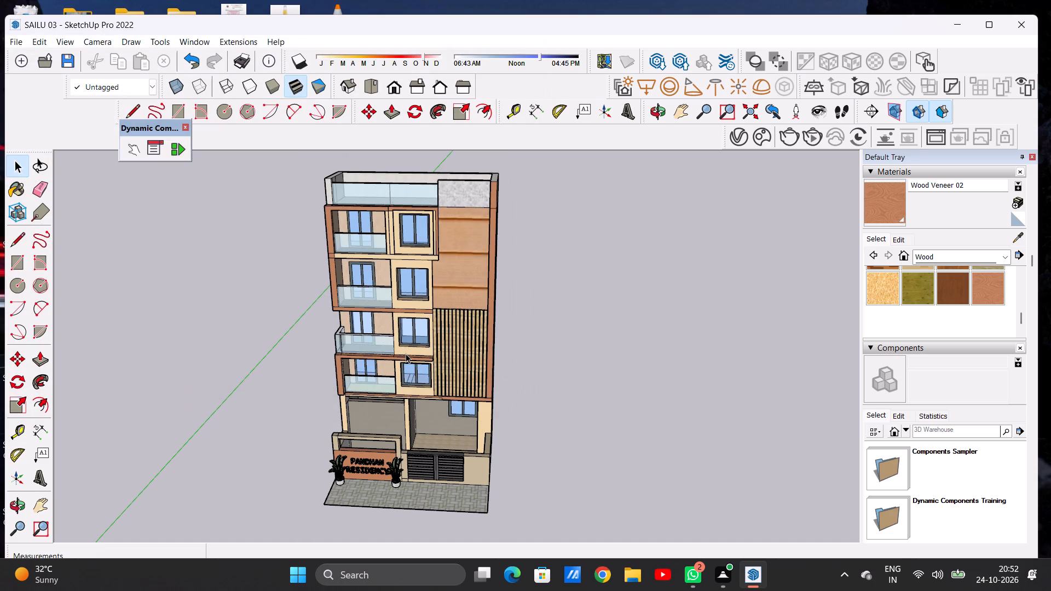
Export the current view as a 2D JPEG image named SAILU 03 PDF in the Downloads folder.
left_click(18, 43)
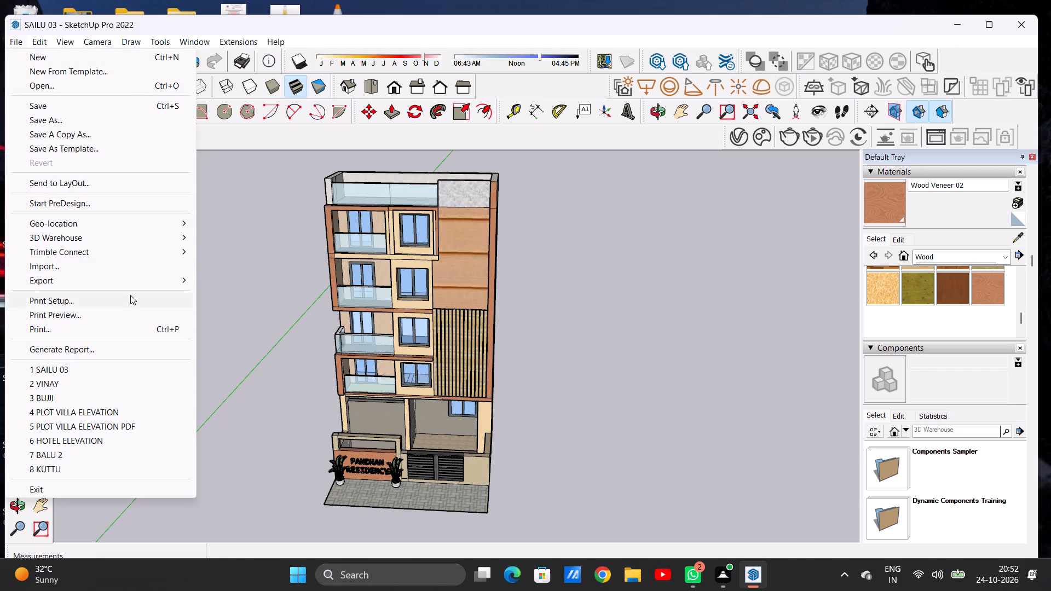
left_click(217, 292)
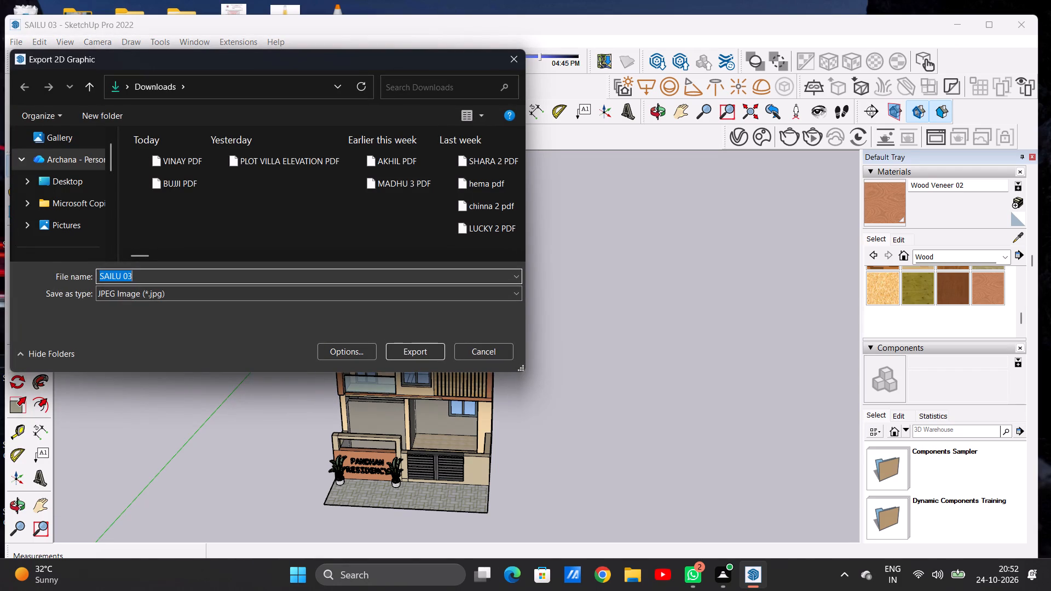
left_click(240, 271)
key("space")
type("PDF")
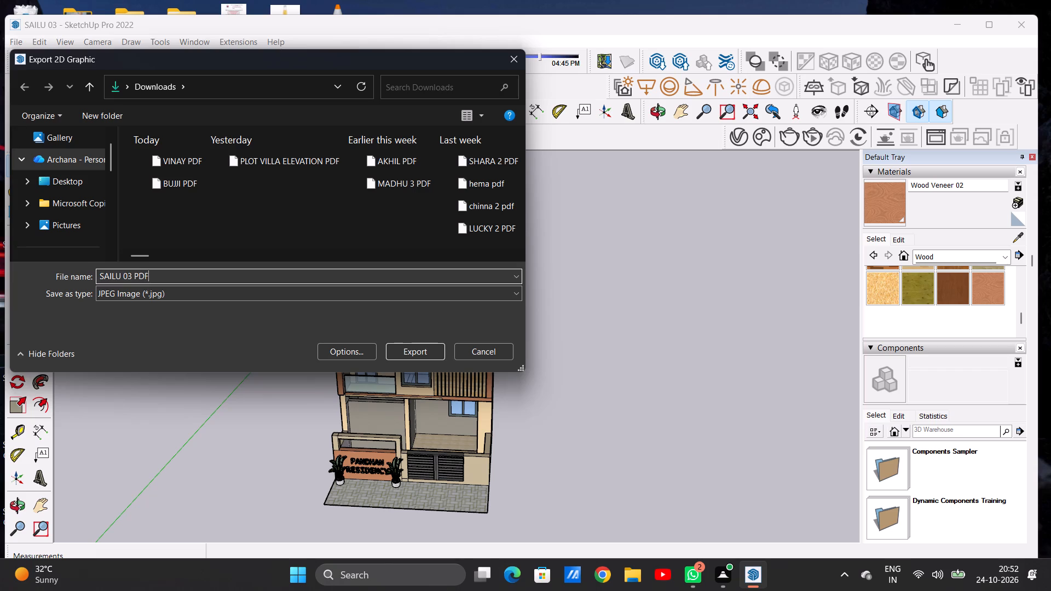
left_click(414, 349)
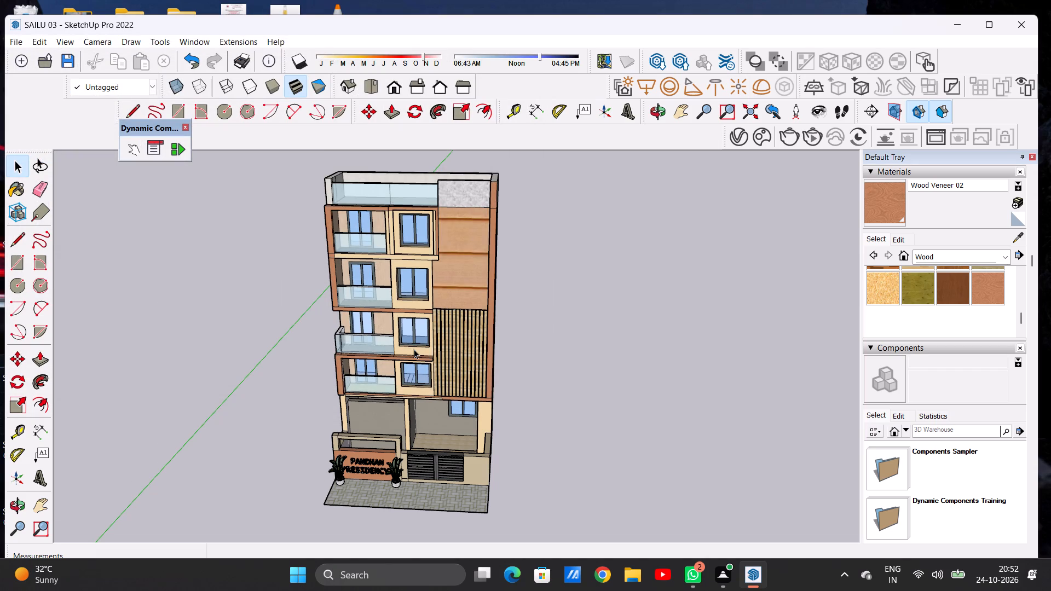